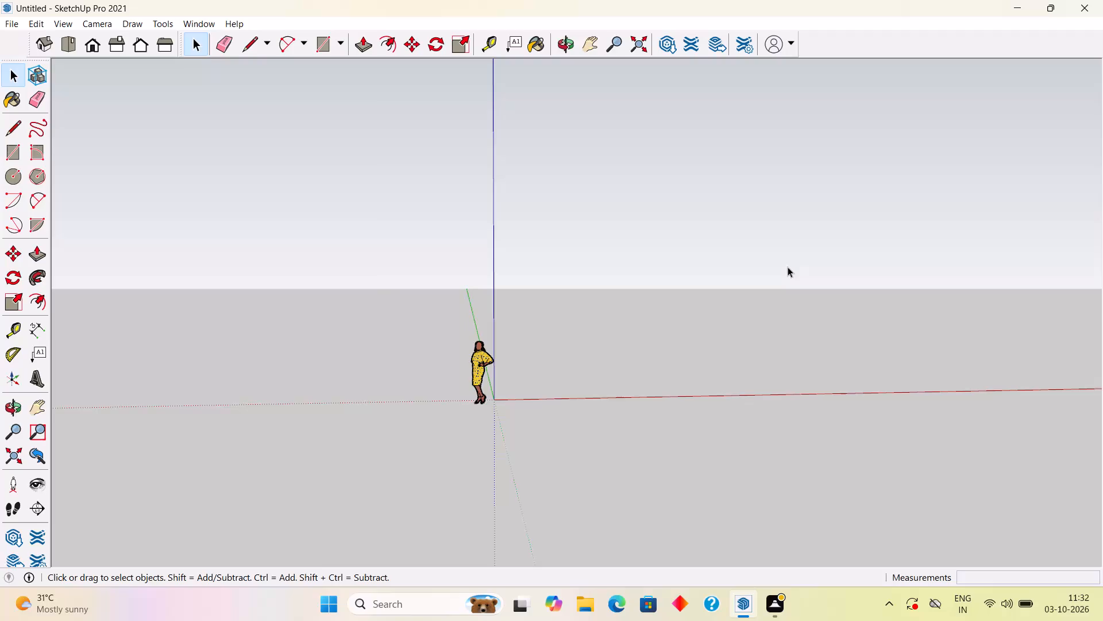
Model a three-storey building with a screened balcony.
Draw a 20' by 20' rectangle on the ground plane between the red and green axes.
scroll(788, 258, up, 4)
middle_drag(782, 256, 784, 413)
scroll(732, 336, up, 4)
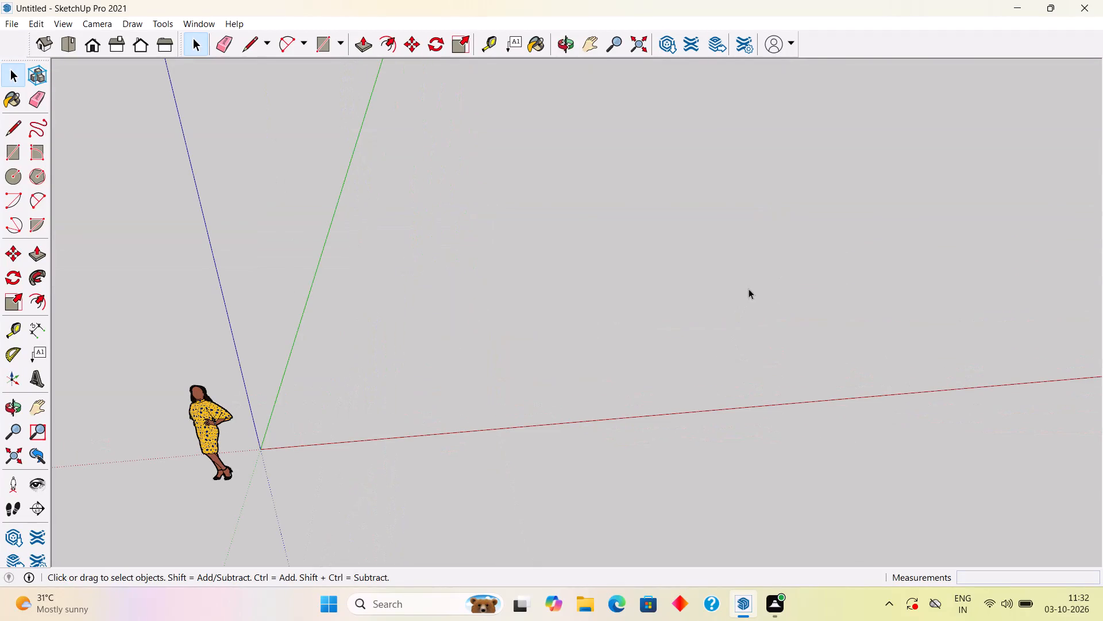
middle_drag(749, 287, 751, 331)
scroll(746, 279, up, 1)
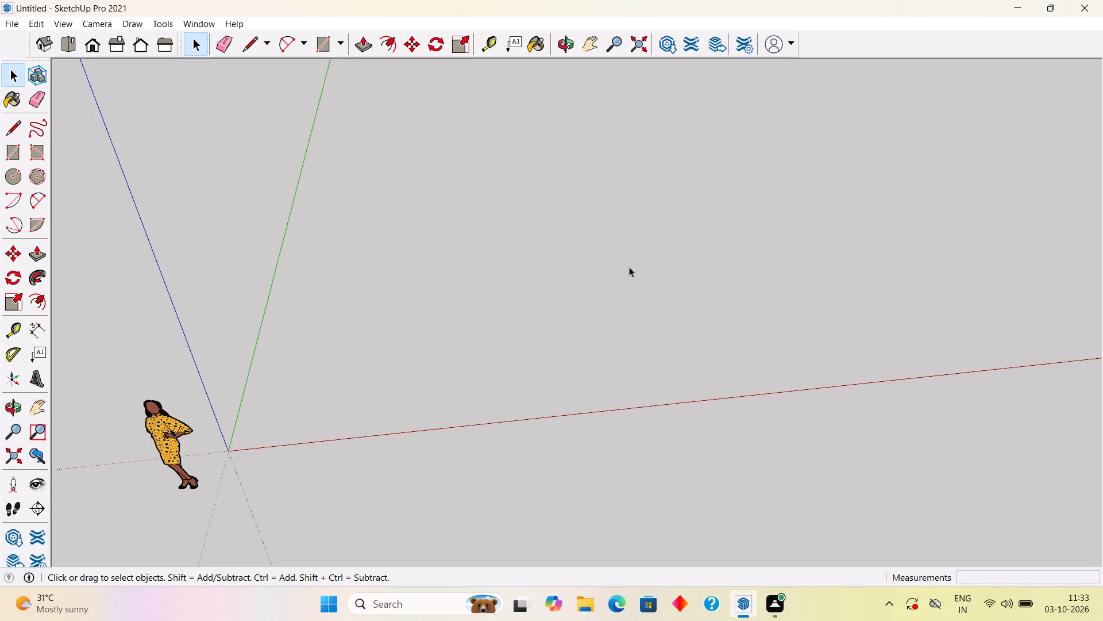
scroll(606, 256, up, 1)
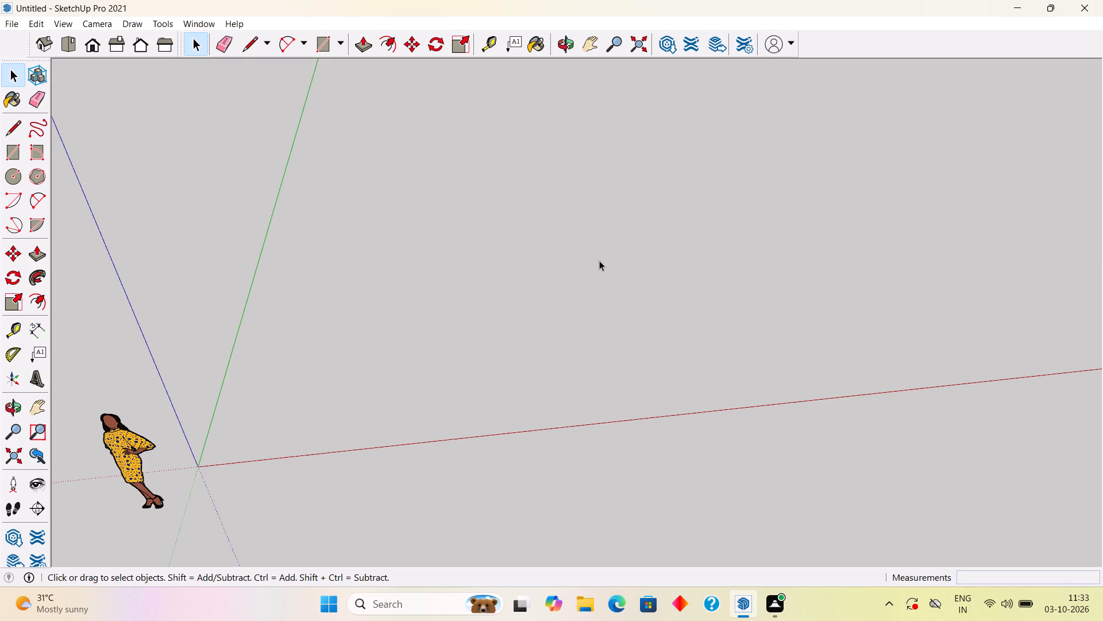
scroll(514, 220, up, 1)
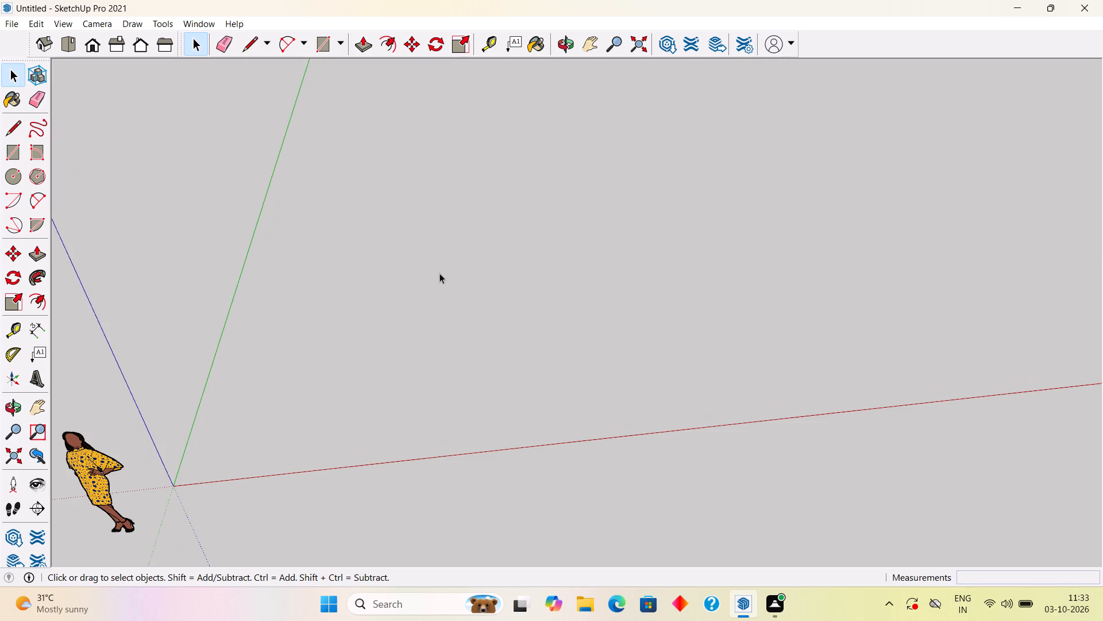
key(r)
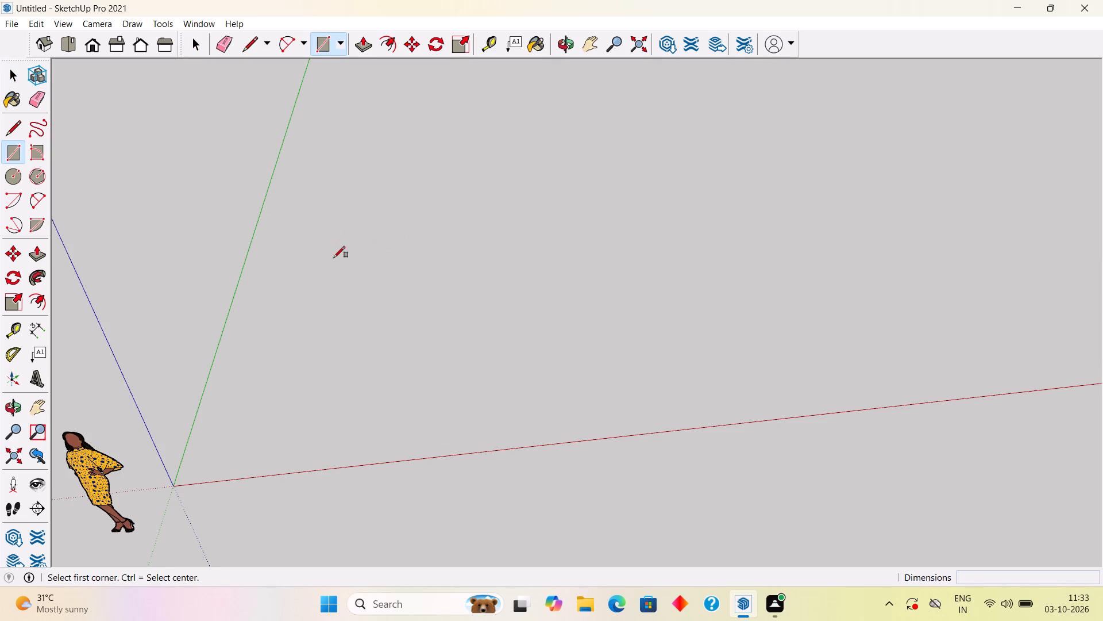
click(340, 198)
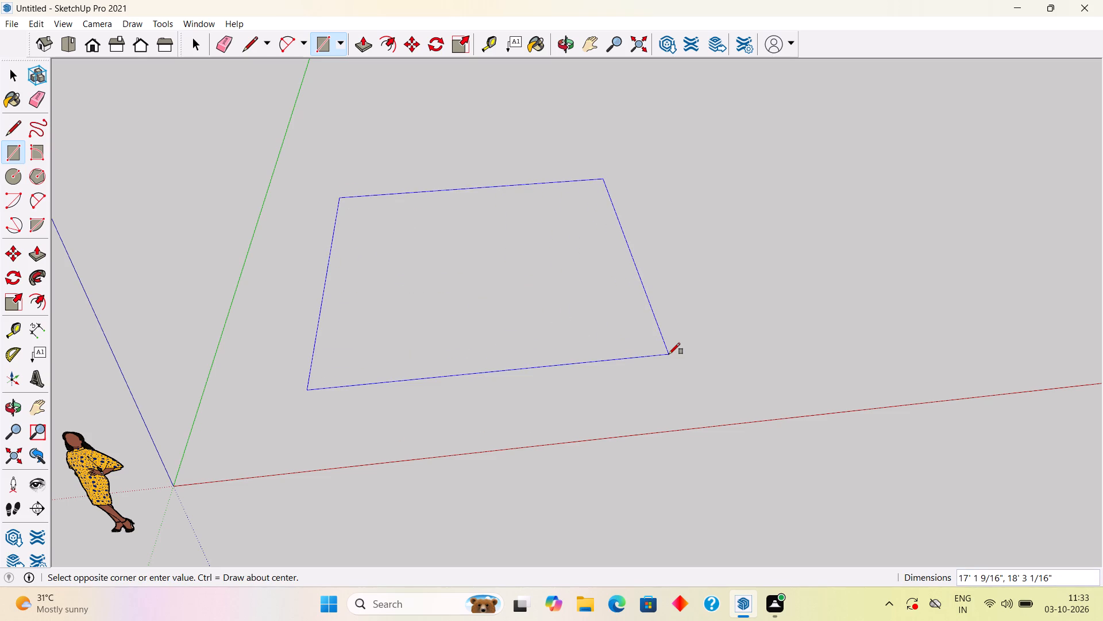
text(20)
text(',20')
key(Return)
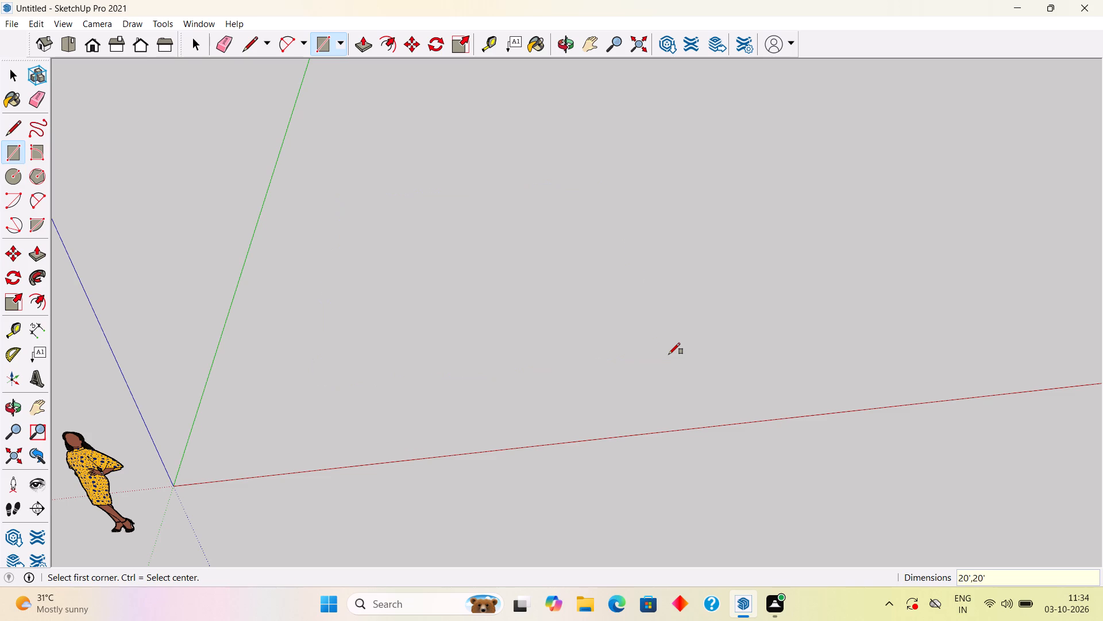
scroll(622, 359, down, 6)
scroll(560, 367, down, 4)
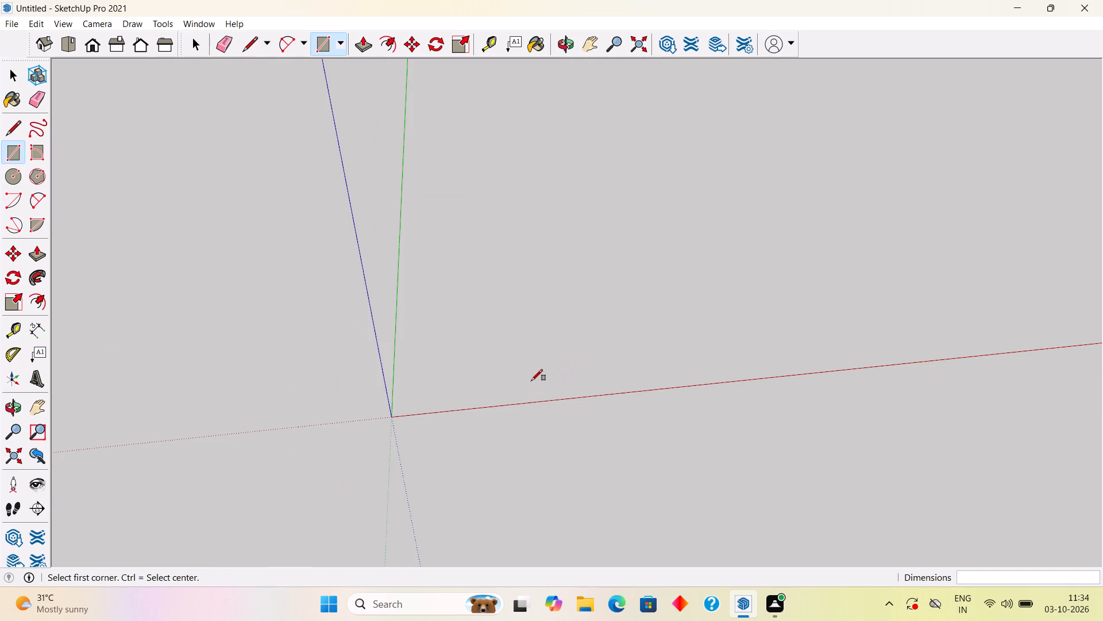
scroll(504, 327, up, 9)
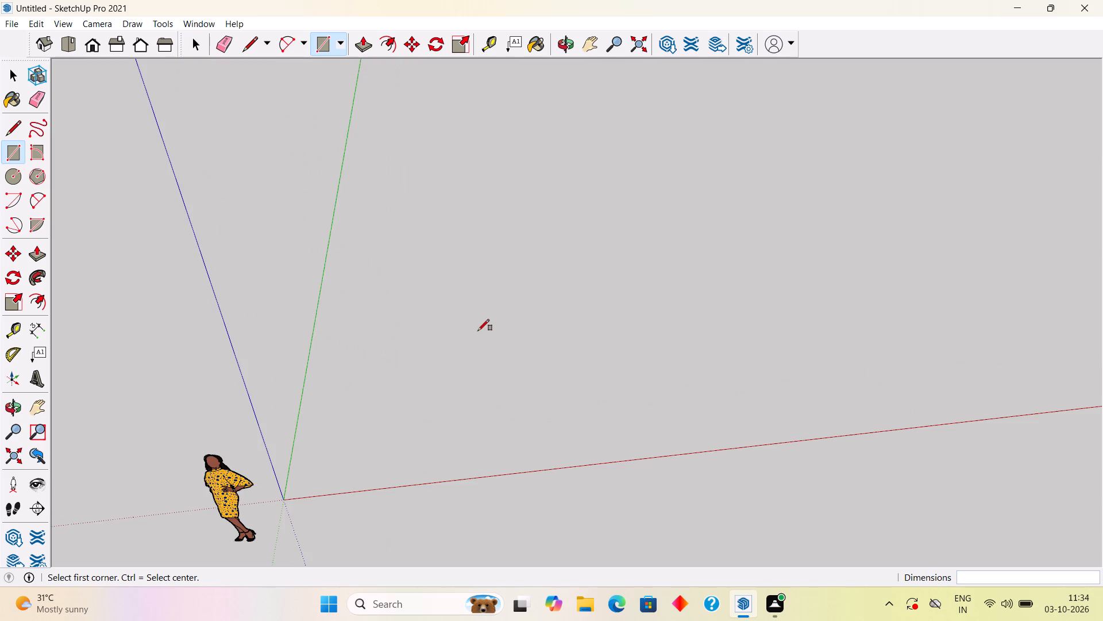
key(space)
scroll(625, 317, down, 3)
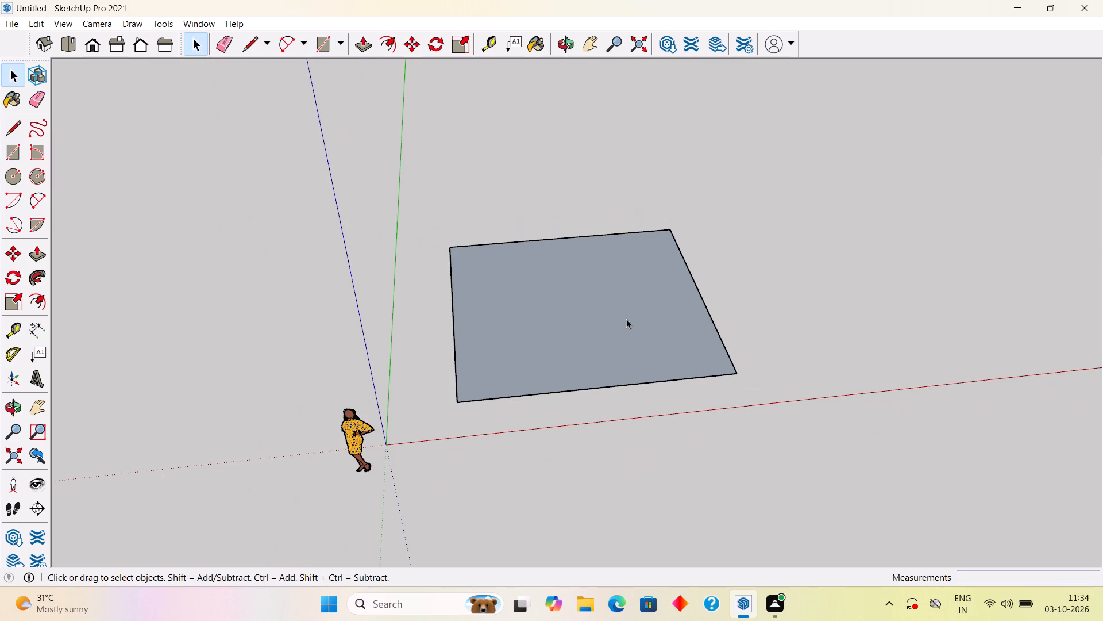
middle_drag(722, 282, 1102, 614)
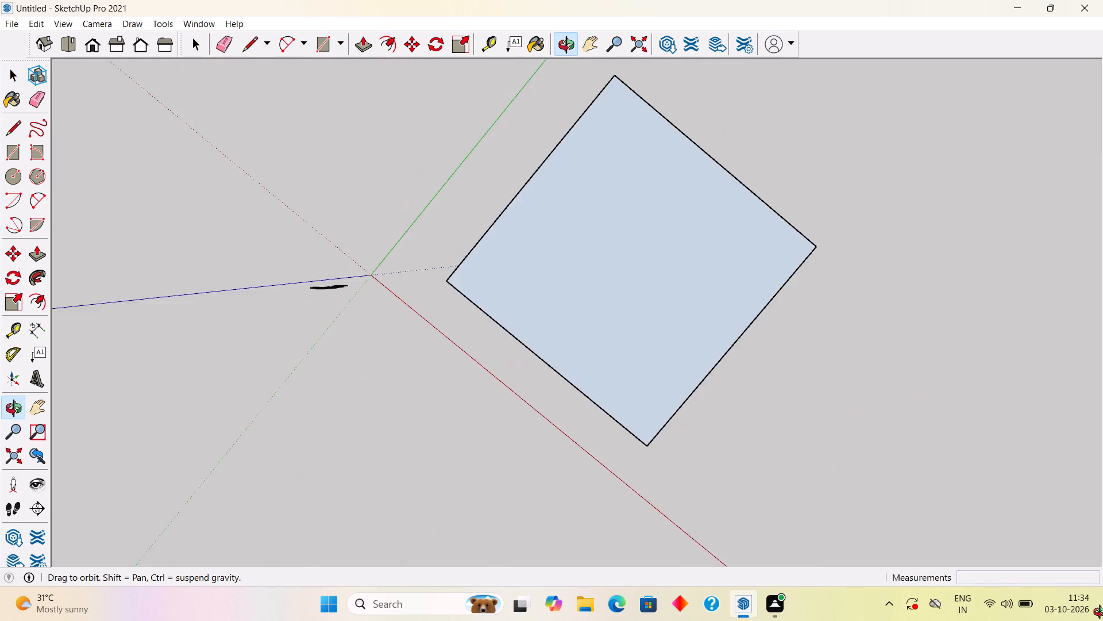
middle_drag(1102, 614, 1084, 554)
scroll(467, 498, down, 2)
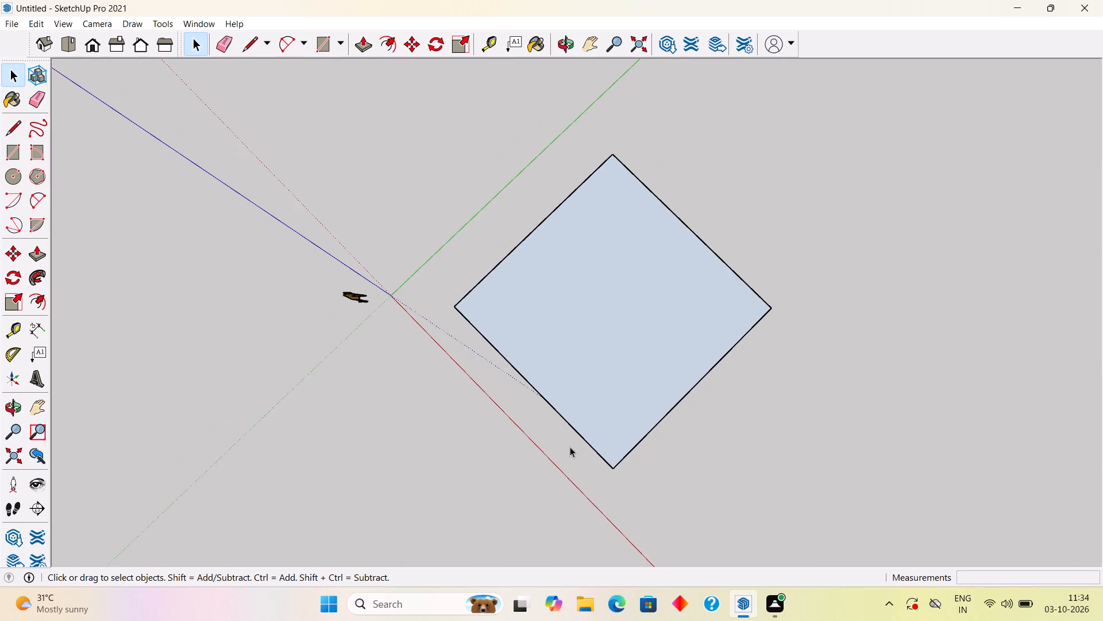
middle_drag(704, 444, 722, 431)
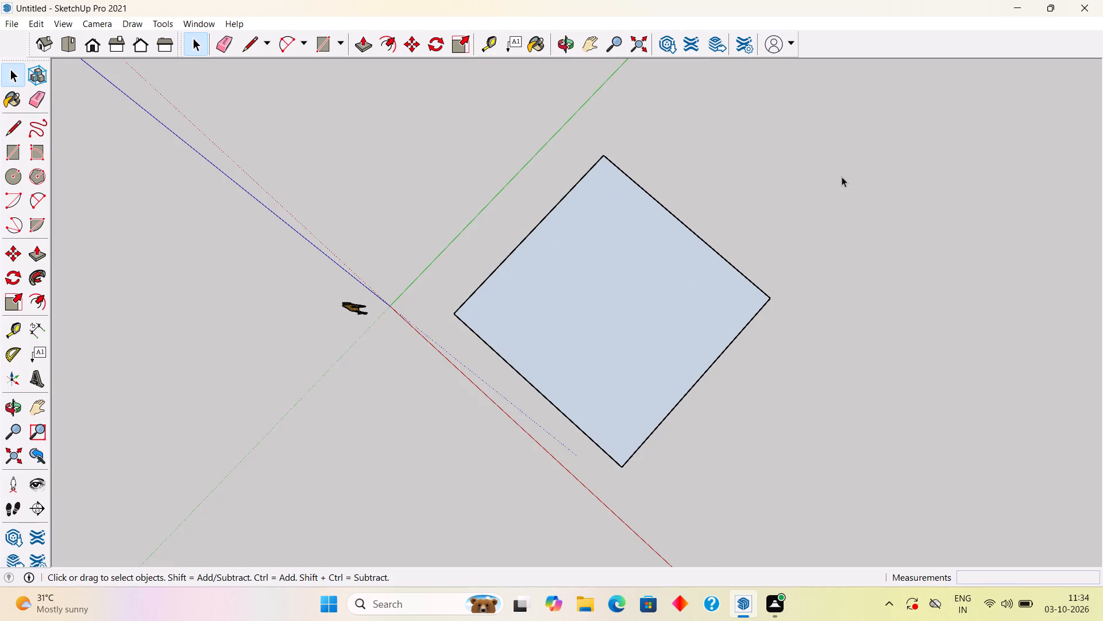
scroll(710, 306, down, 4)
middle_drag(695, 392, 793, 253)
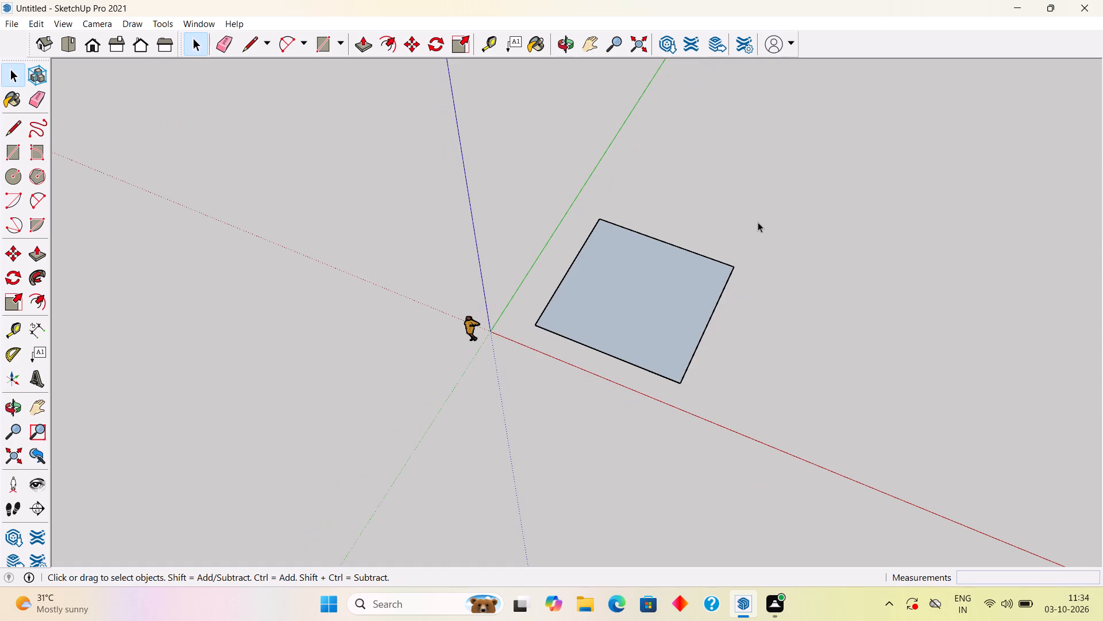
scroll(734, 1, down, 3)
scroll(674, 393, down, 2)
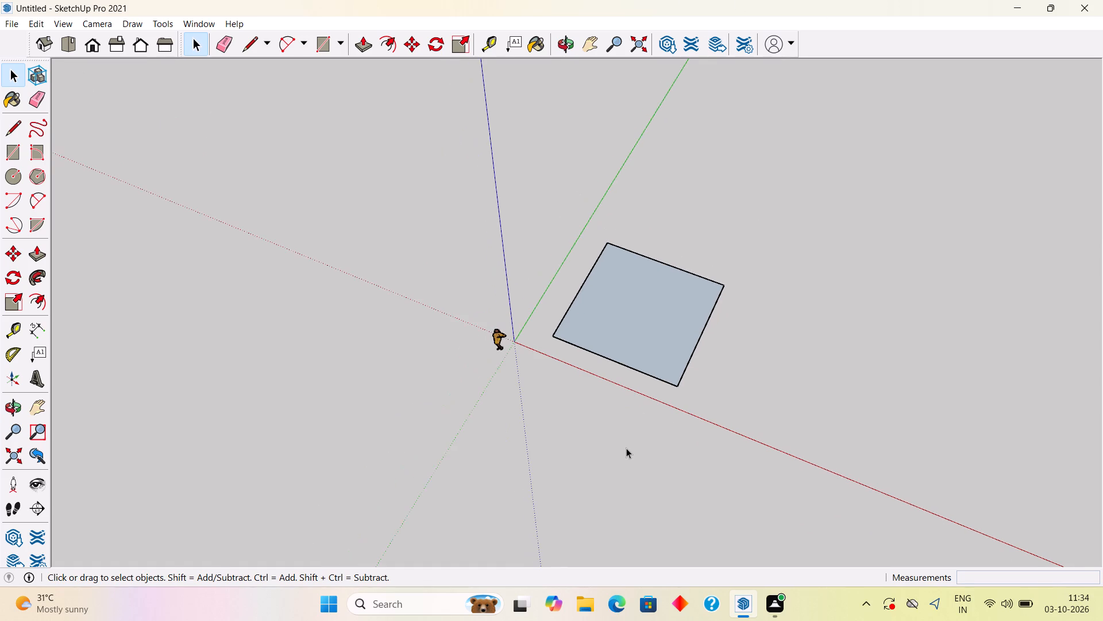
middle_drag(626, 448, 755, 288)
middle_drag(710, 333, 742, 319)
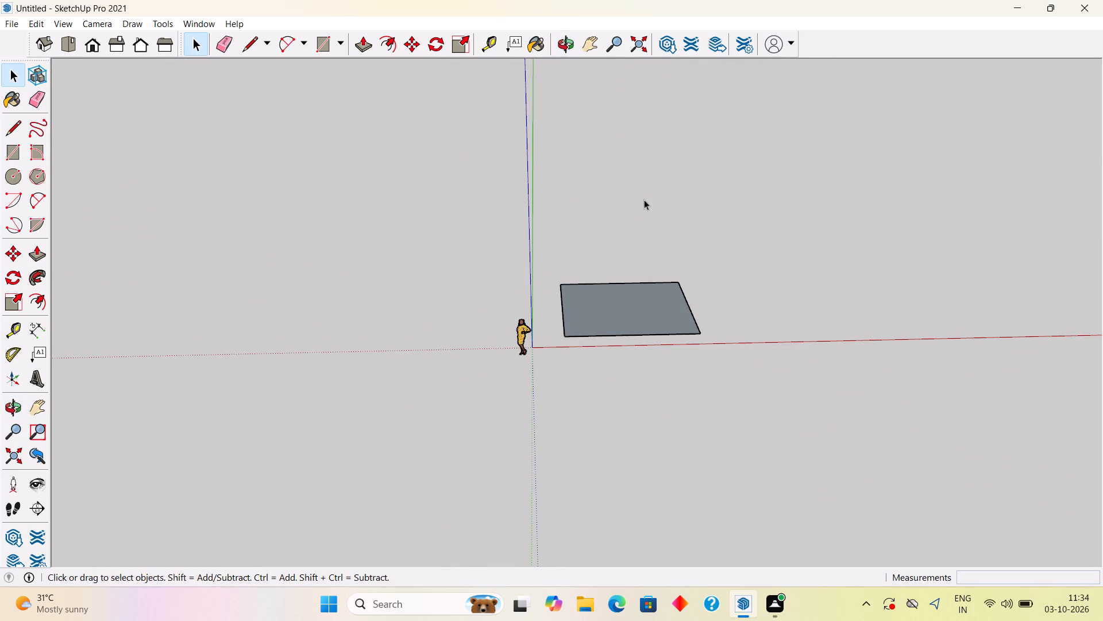
Extrude the square face upward by 2' with Push/Pull to form a slab.
middle_drag(644, 200, 651, 327)
scroll(668, 188, up, 9)
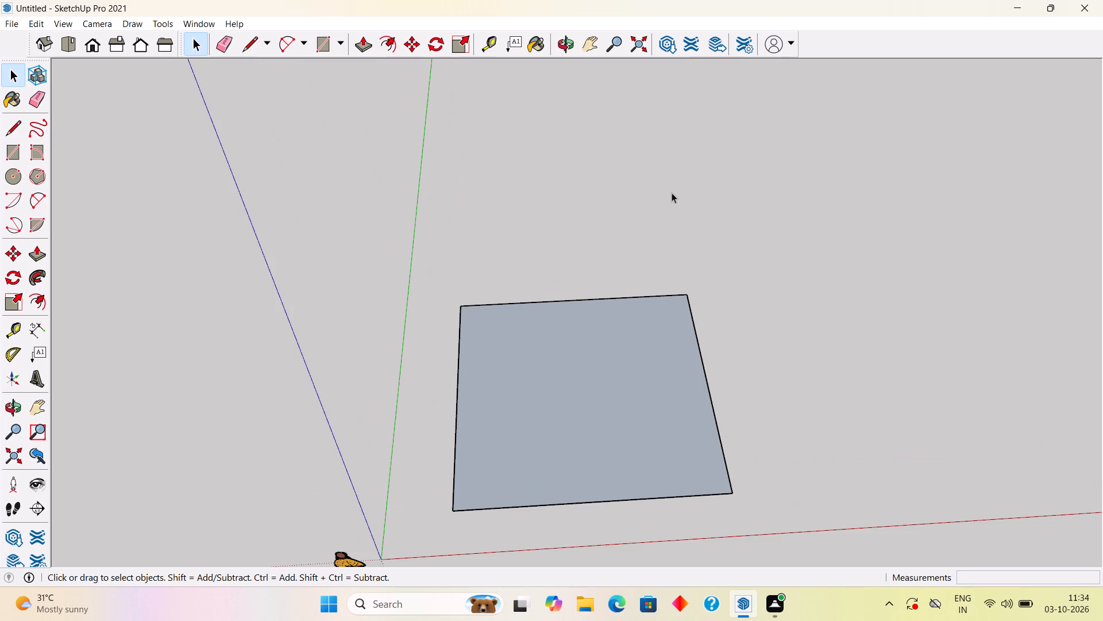
scroll(612, 370, up, 6)
scroll(612, 367, down, 5)
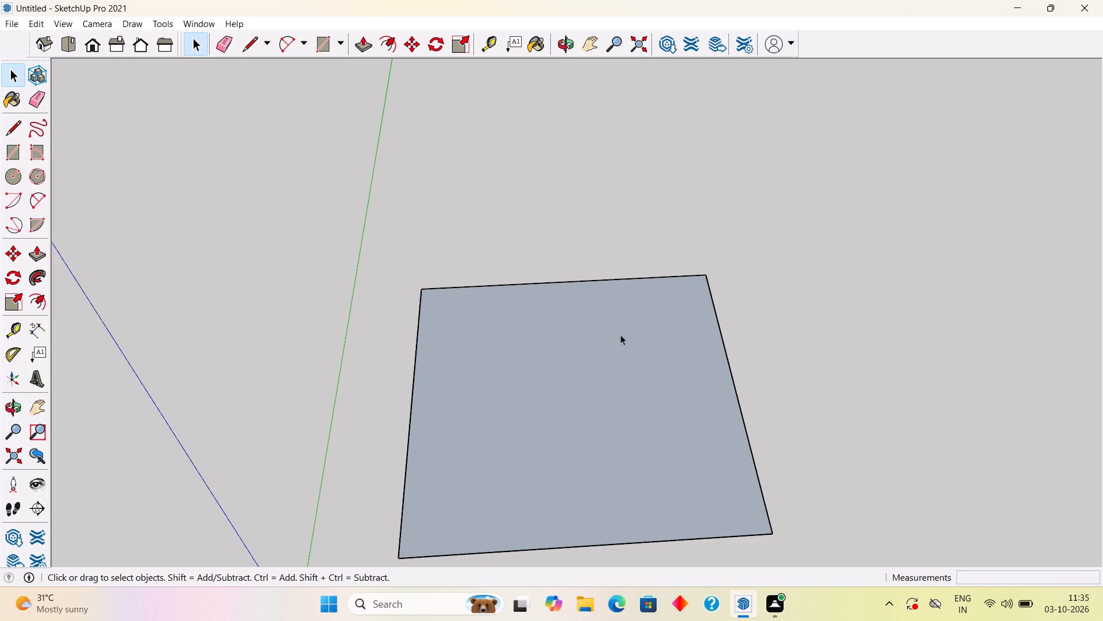
key(p)
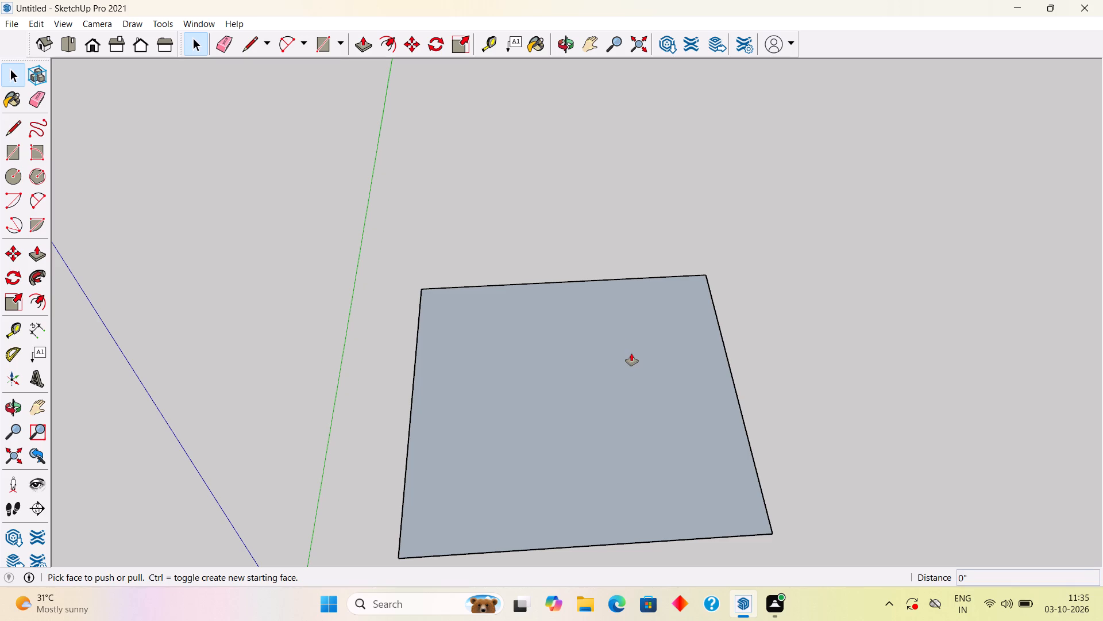
click(637, 362)
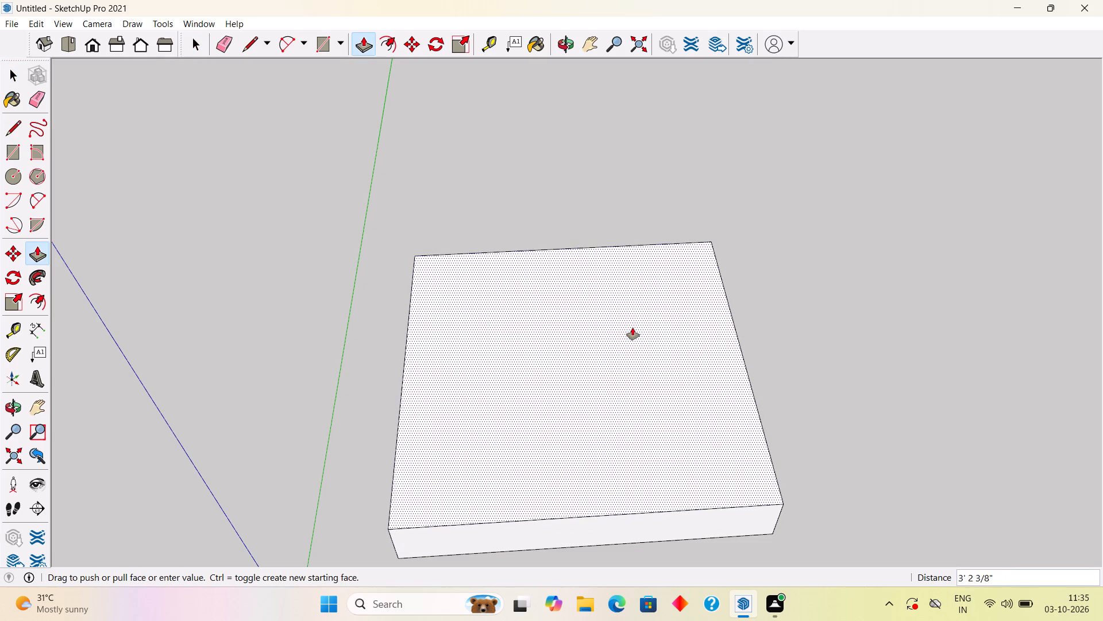
text(2')
key(Return)
key(space)
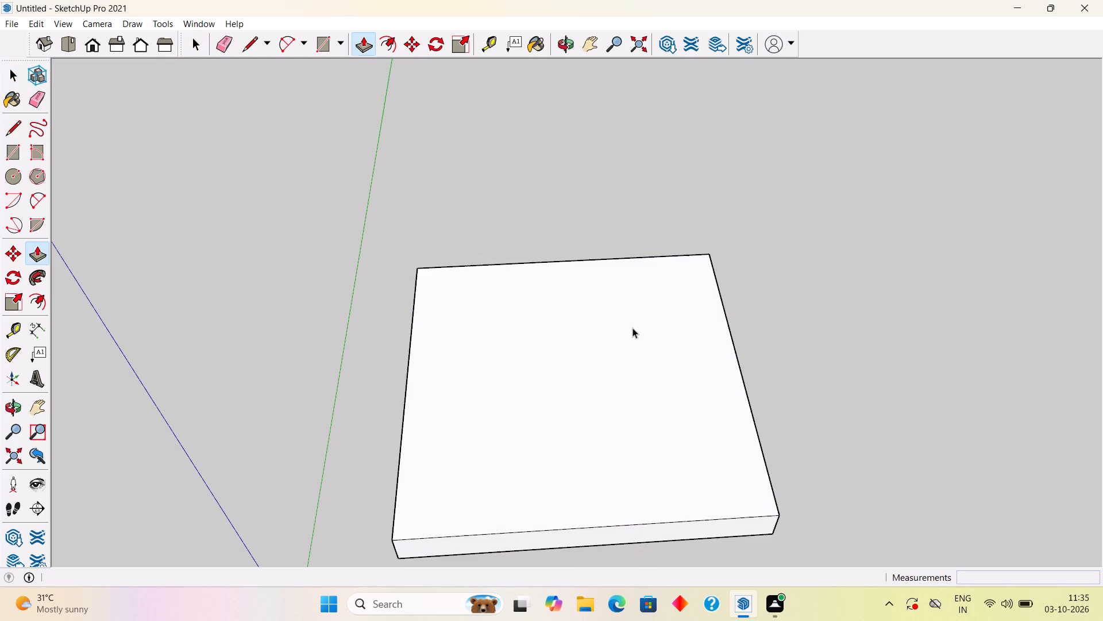
Make the whole slab, with all its faces and edges, into a group.
triple_click(620, 349)
right_click(620, 349)
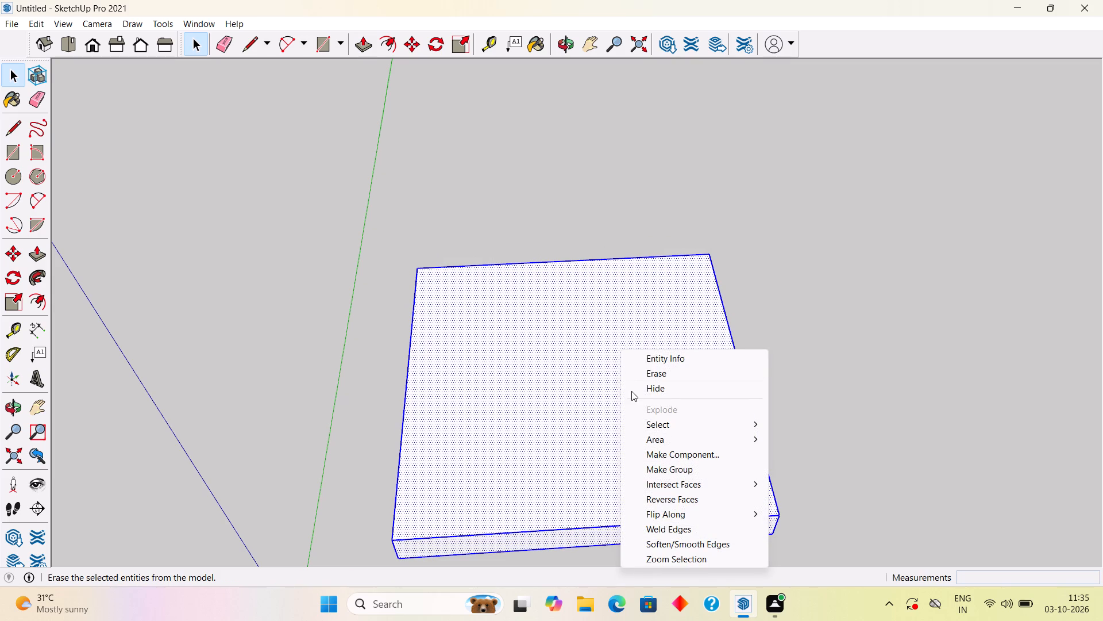
click(730, 467)
click(680, 279)
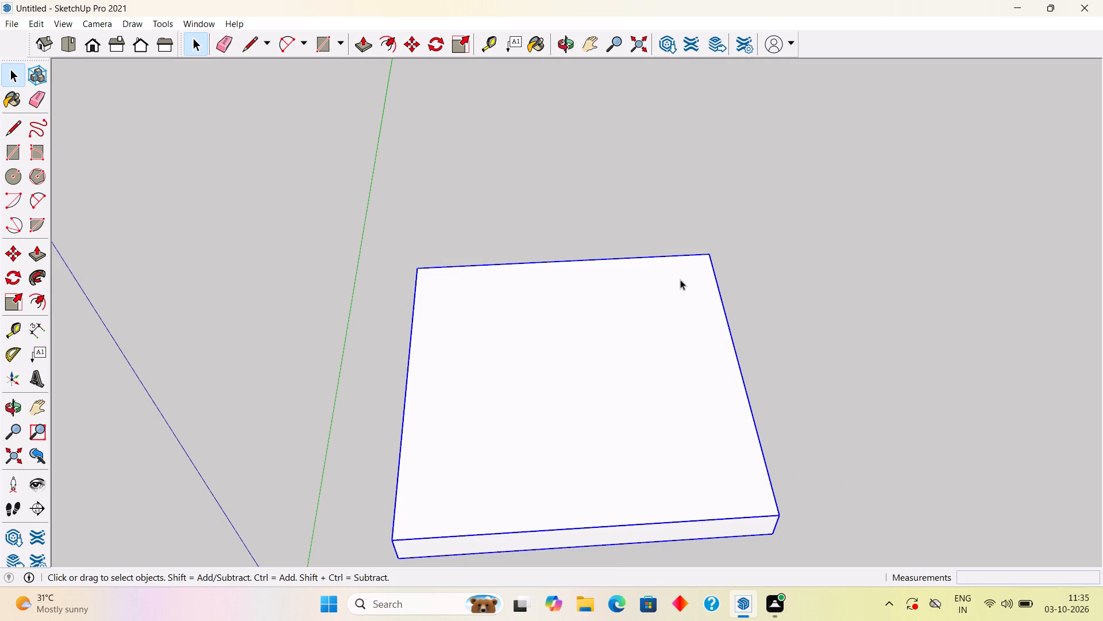
click(811, 182)
click(771, 269)
click(685, 313)
middle_click(726, 298)
right_click(726, 298)
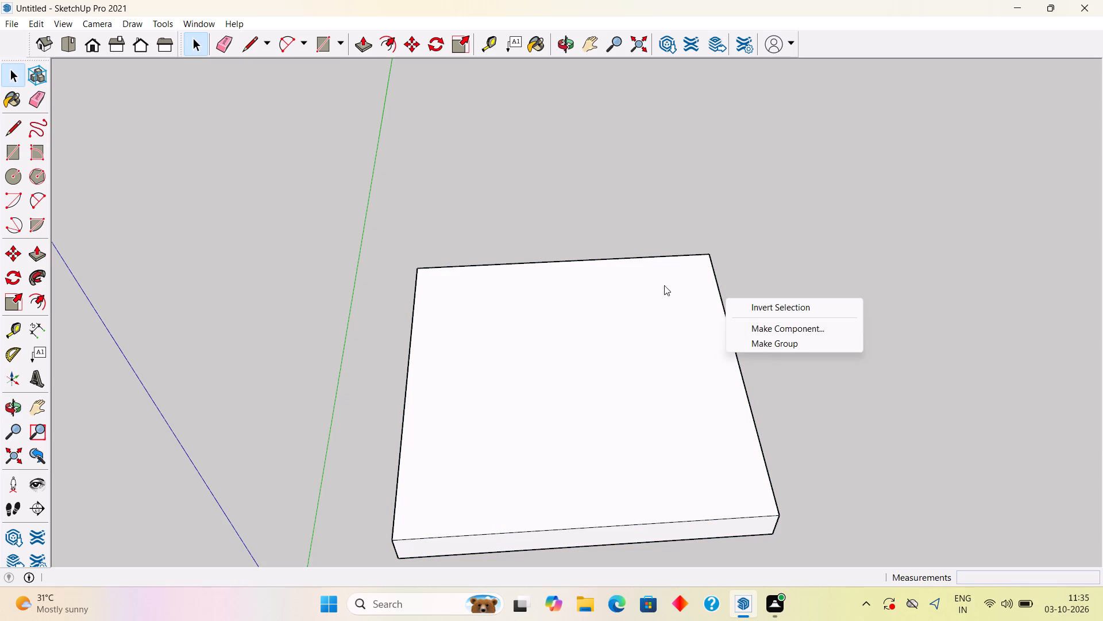
click(664, 284)
middle_drag(663, 352, 626, 218)
scroll(626, 218, down, 4)
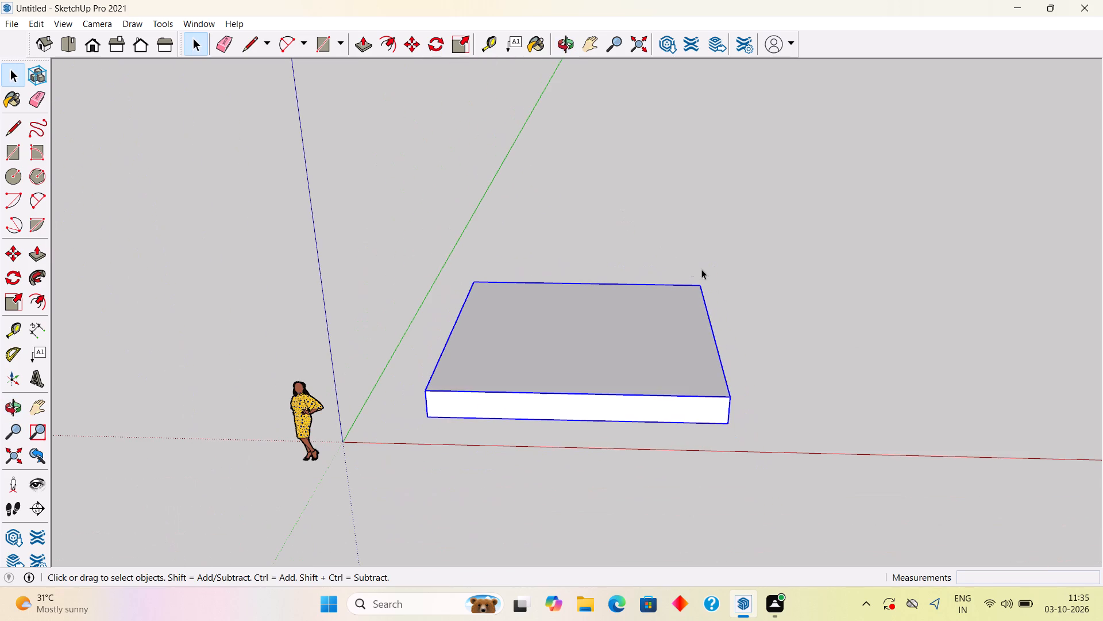
click(735, 271)
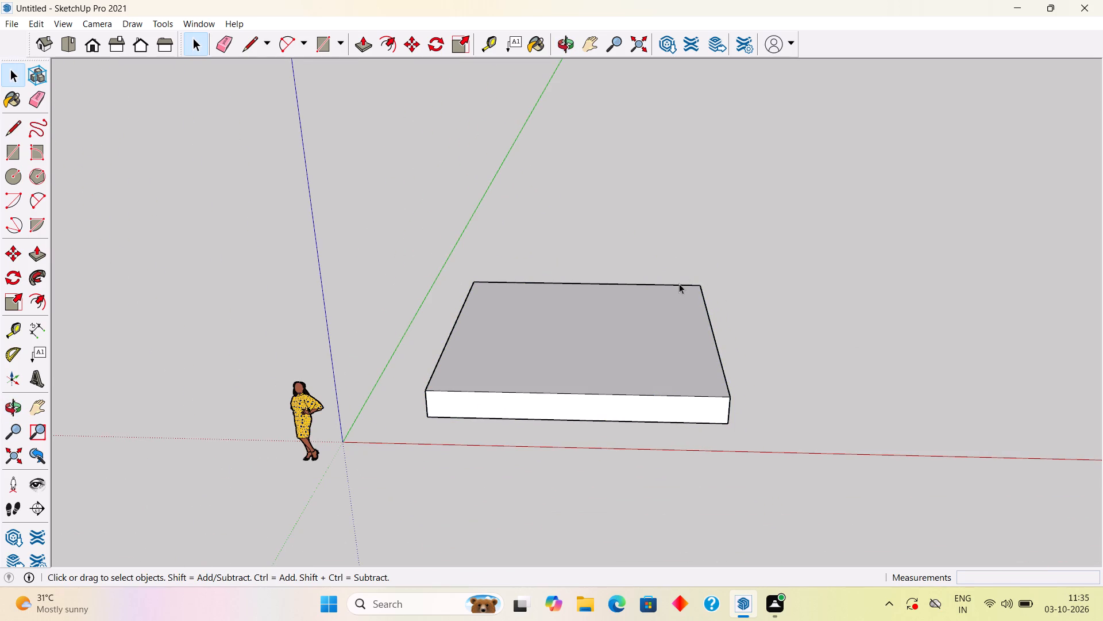
Place a guide line across the slab's top face, parallel to its front edge and 10' from it.
middle_drag(679, 289, 730, 373)
scroll(730, 374, down, 1)
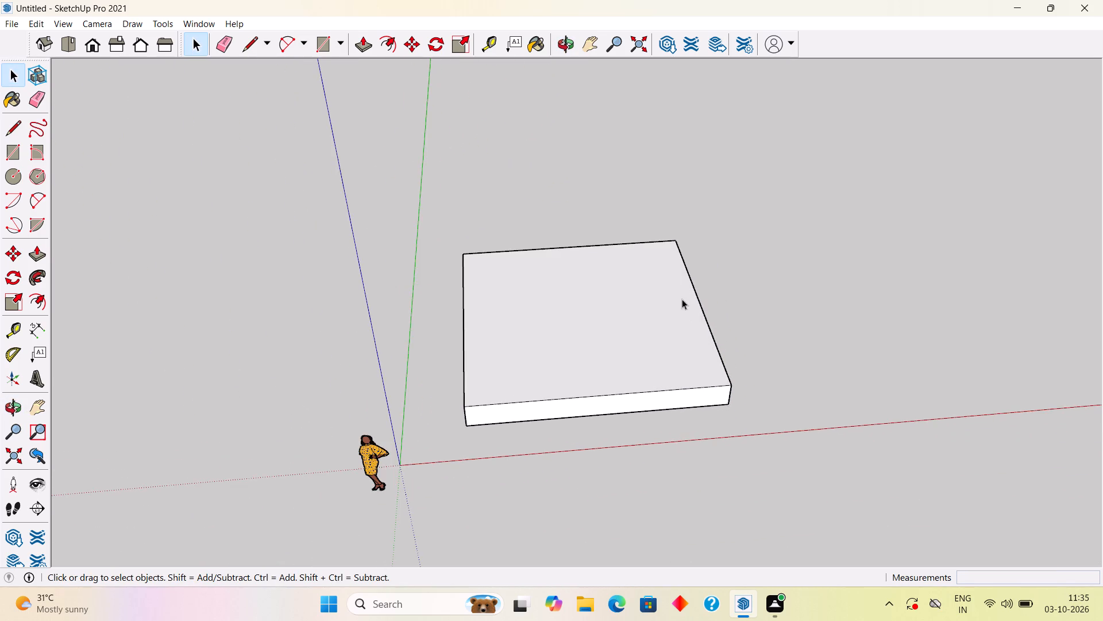
scroll(681, 299, up, 5)
scroll(681, 288, down, 2)
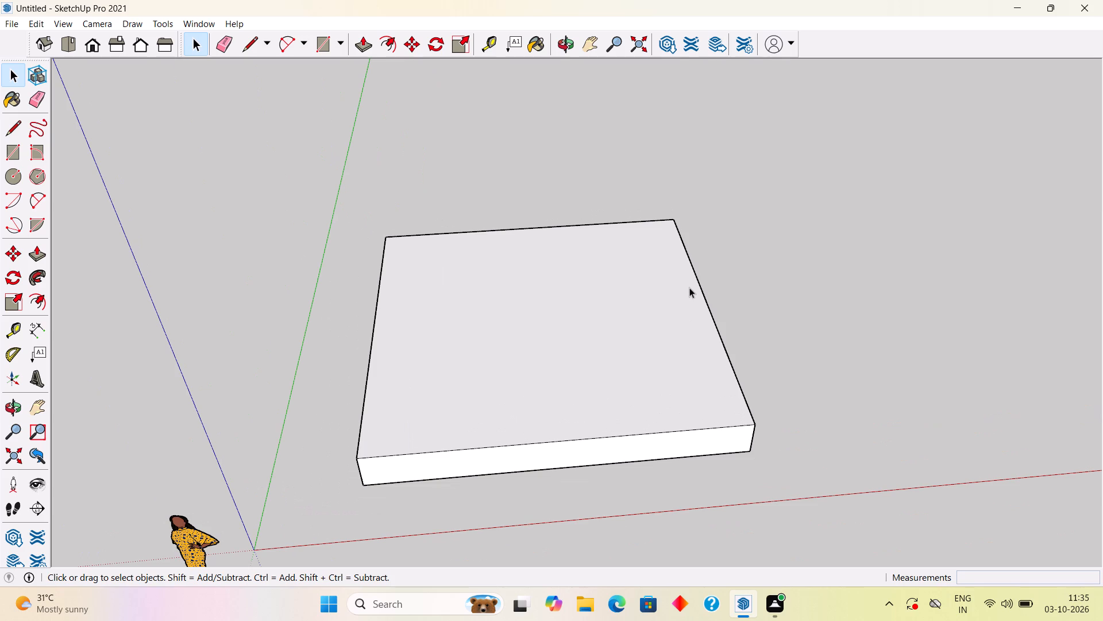
key(t)
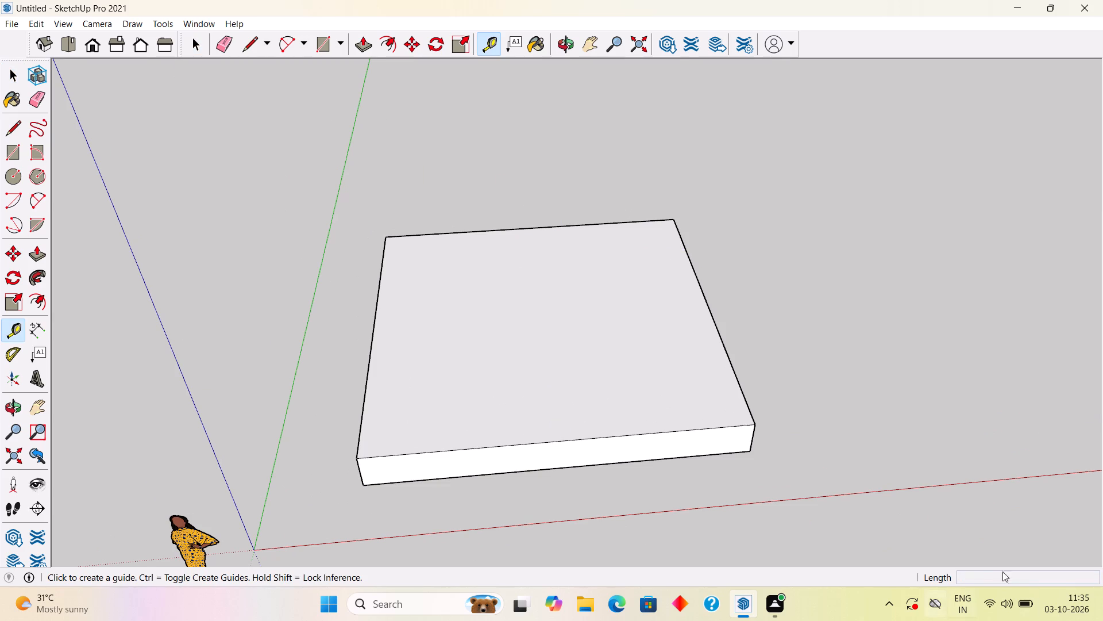
click(601, 437)
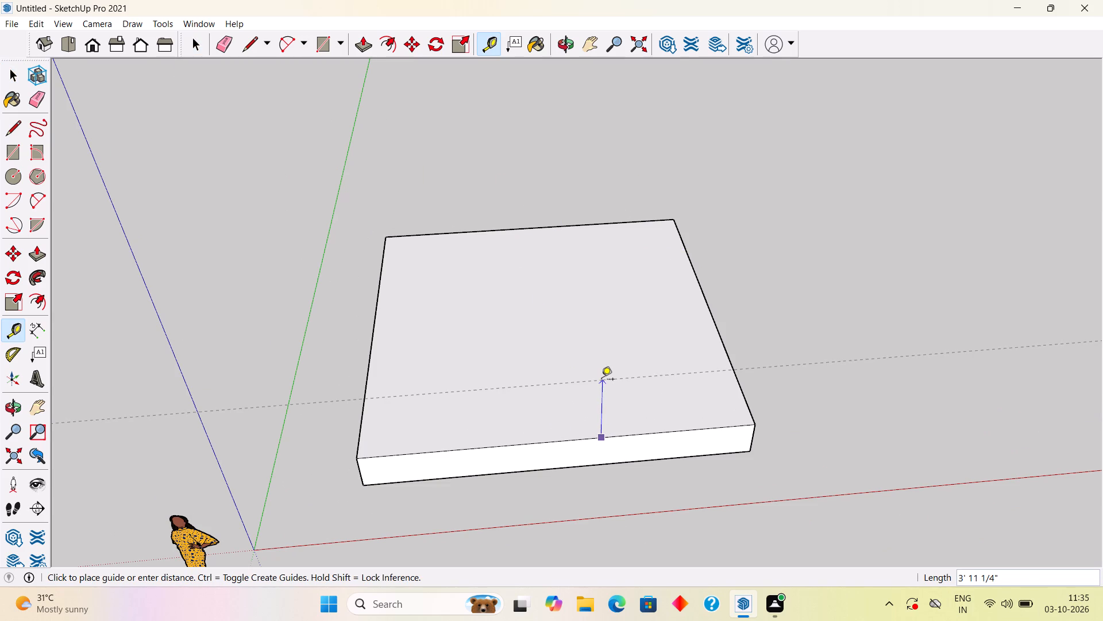
text(10)
key(apostrophe)
key(Return)
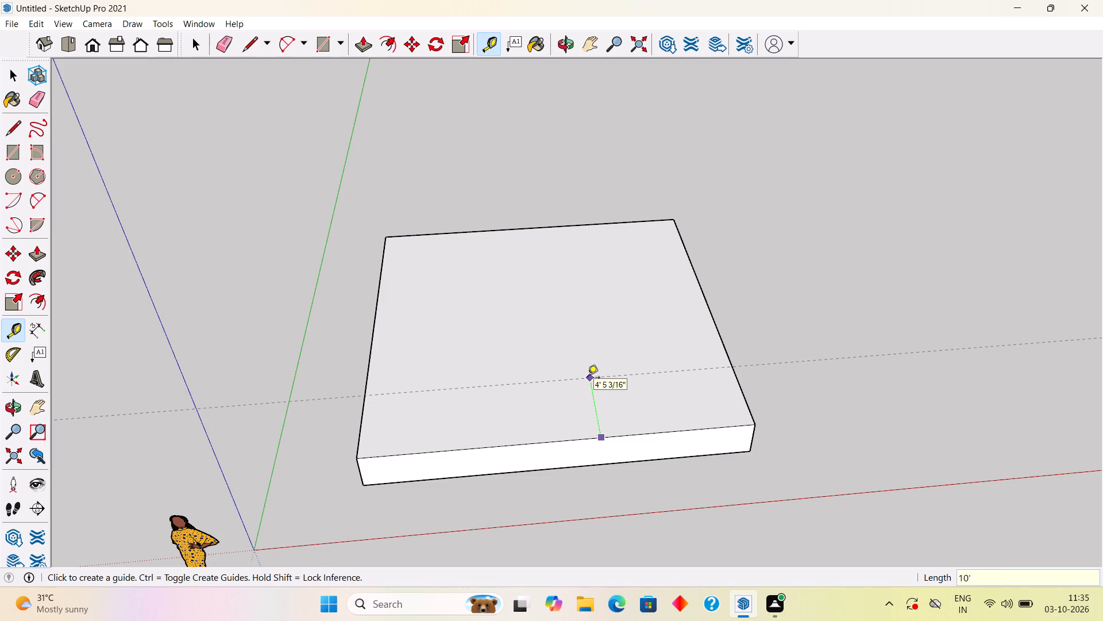
scroll(588, 378, up, 3)
middle_drag(596, 286, 718, 420)
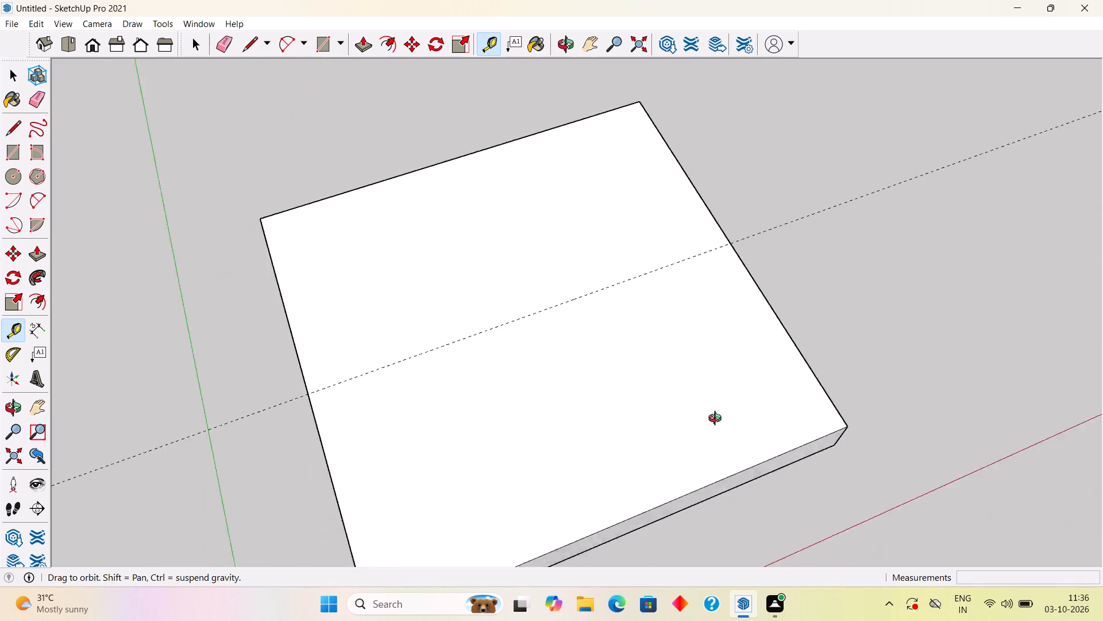
Undo the 10' guide and place one on the slab's top face parallel to the front edge, 8' from it.
middle_drag(718, 420, 574, 283)
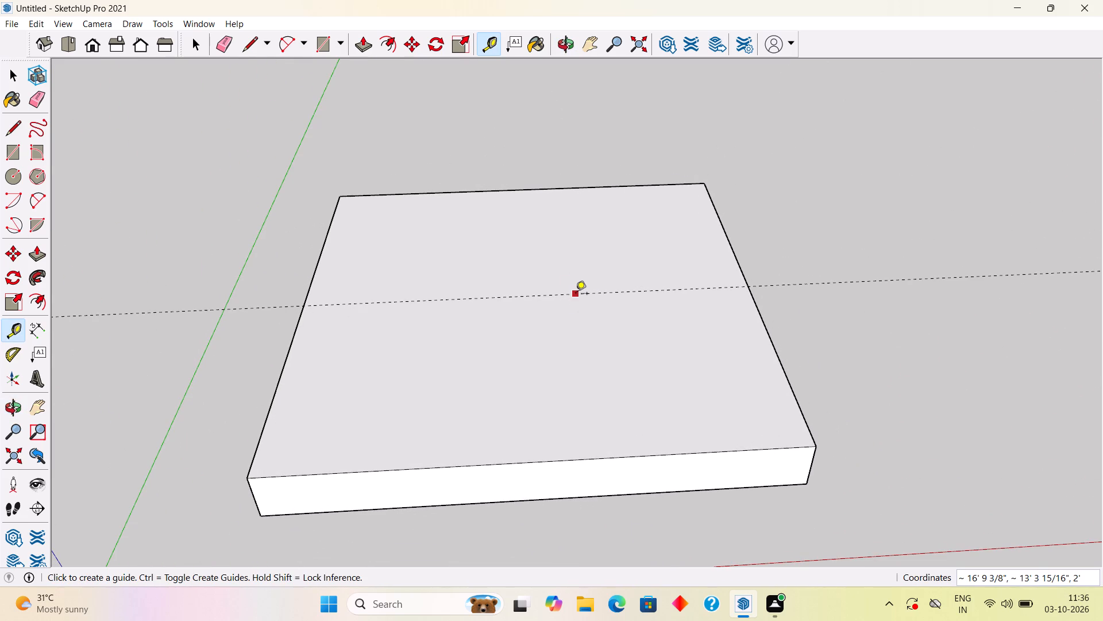
key(ctrl+z)
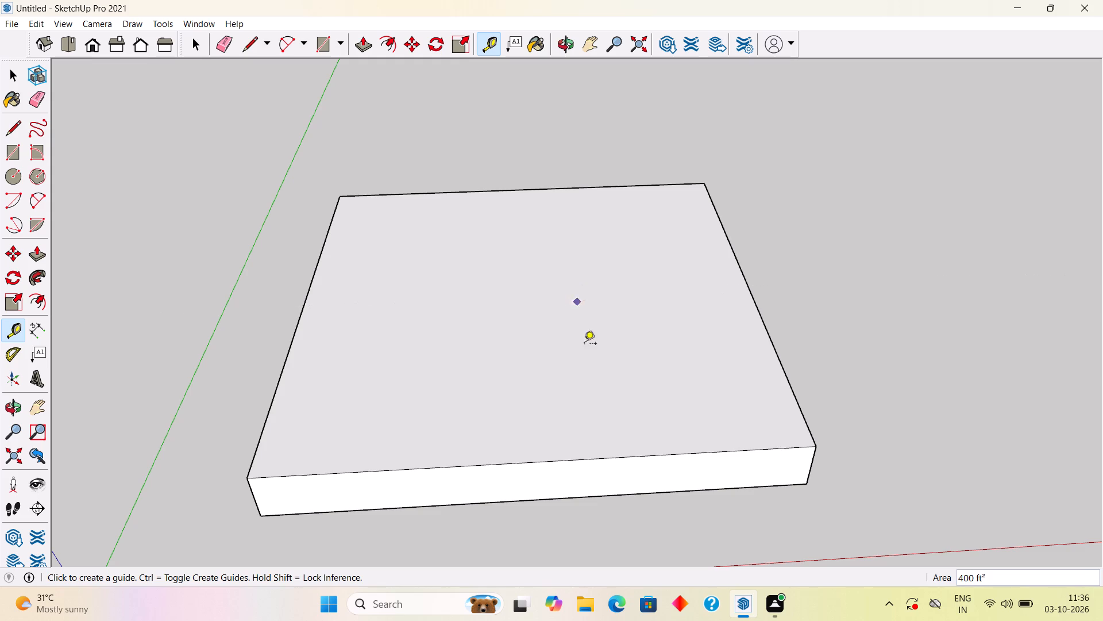
click(628, 460)
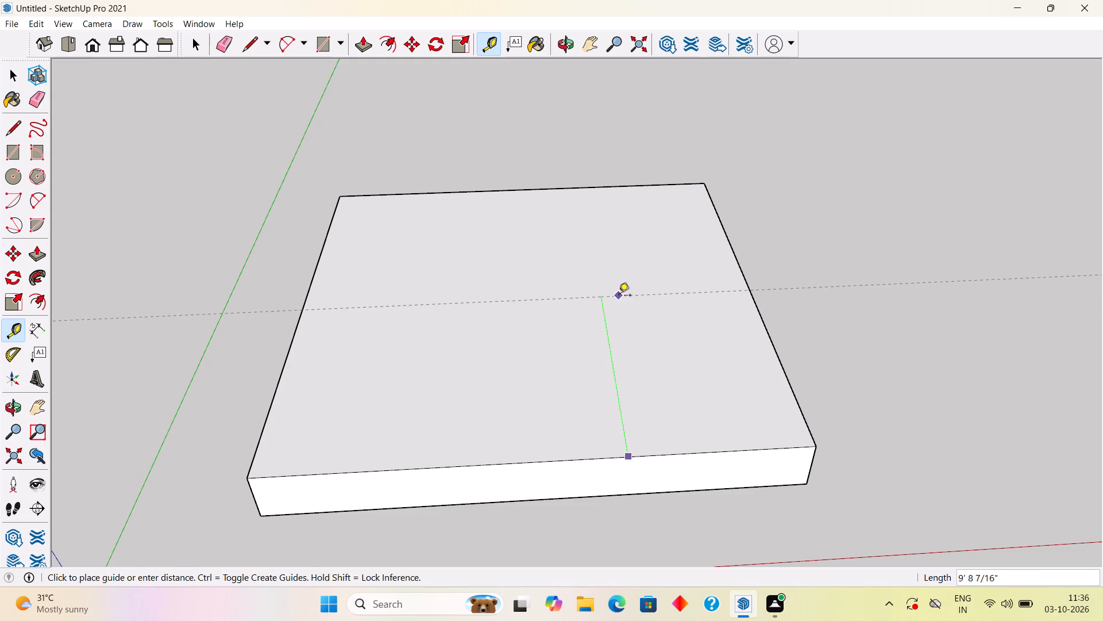
text(8')
key(Return)
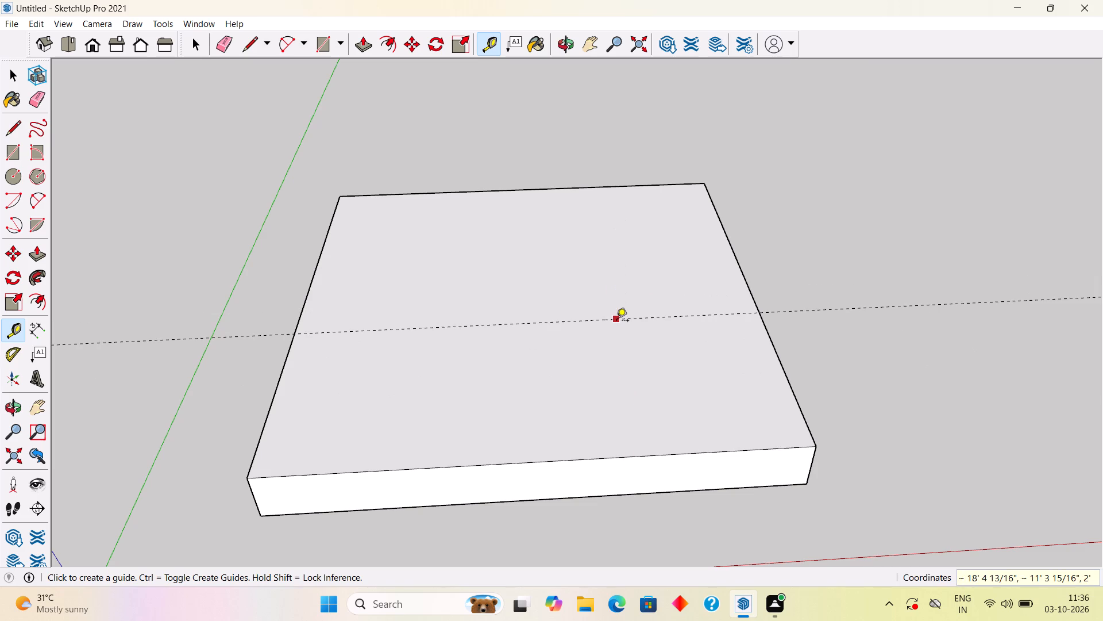
Add a parallel guide line 9" from the 8' guide, on the side toward the slab's front edge.
click(616, 321)
text(9")
key(Return)
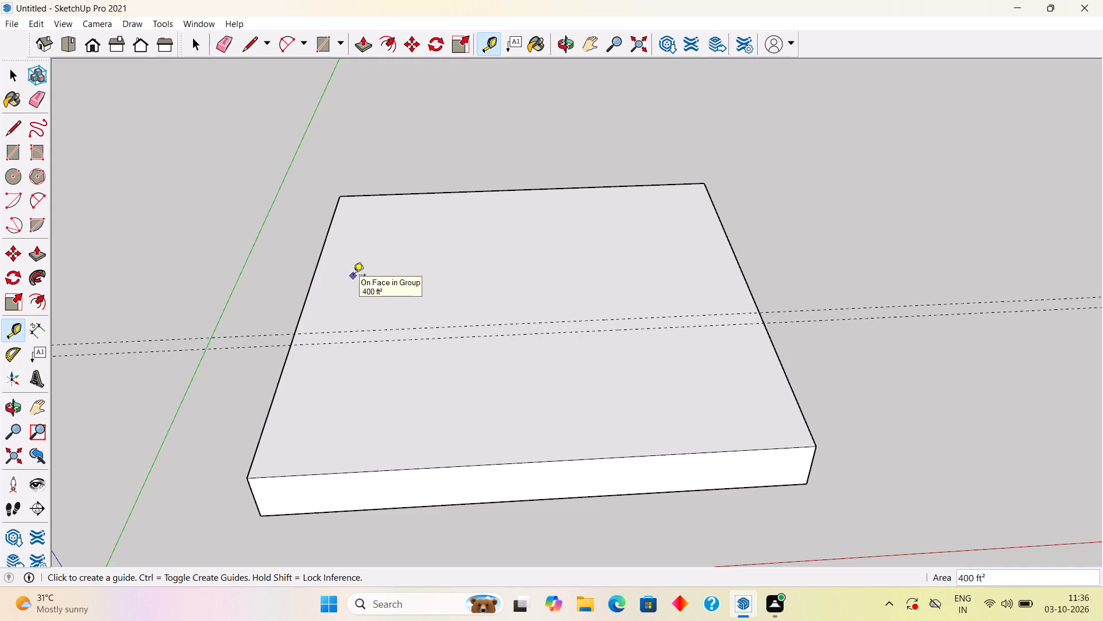
Place a guide line 9" inside the slab's side edge nearest the green axis, parallel to that edge.
click(315, 281)
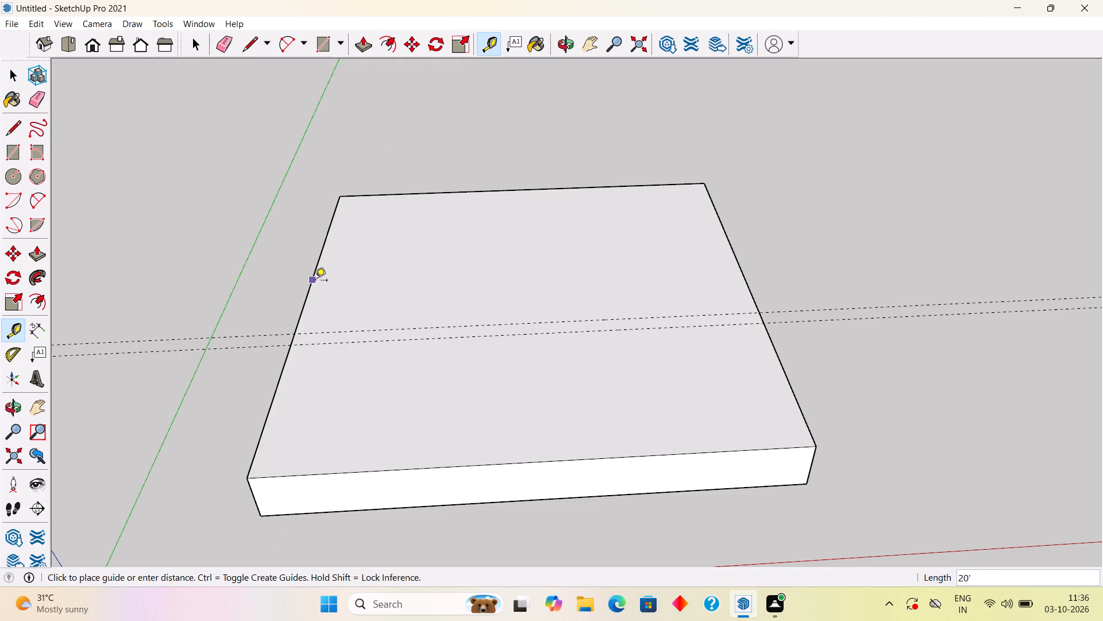
text(9")
key(Return)
Draw a 9" by 20' rectangle between the two parallel guides, spanning the slab's top from side edge to side edge.
key(c)
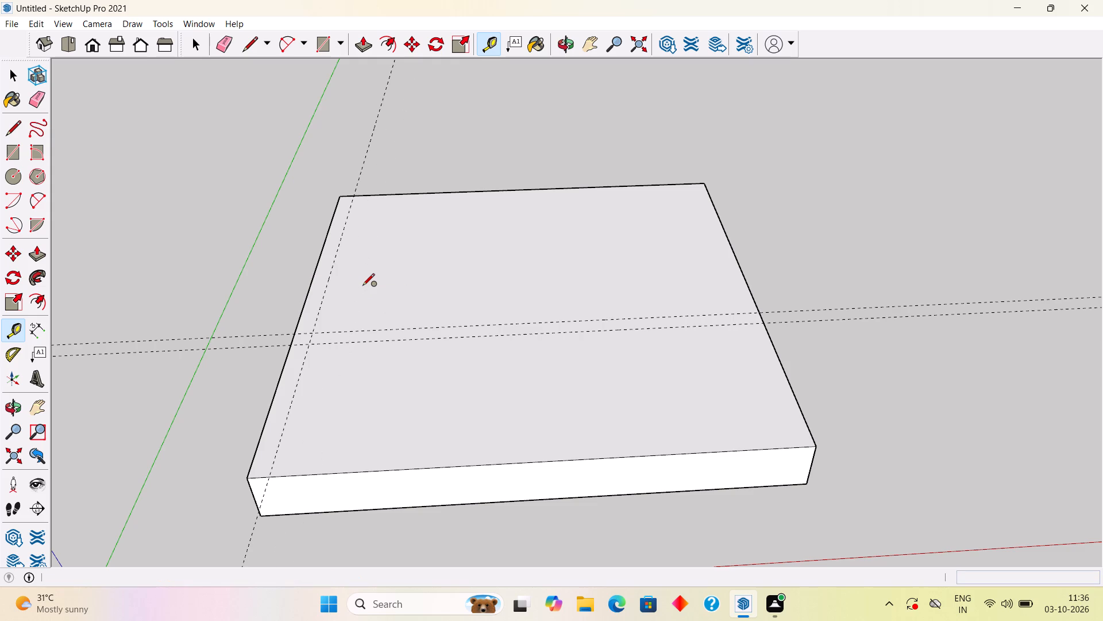
key(r)
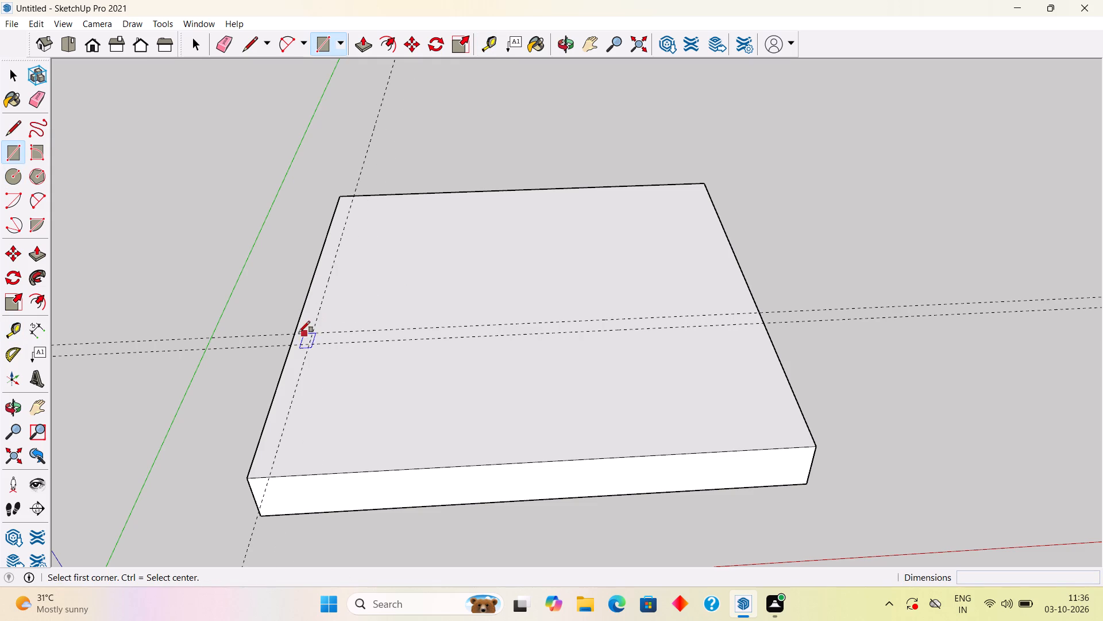
click(297, 333)
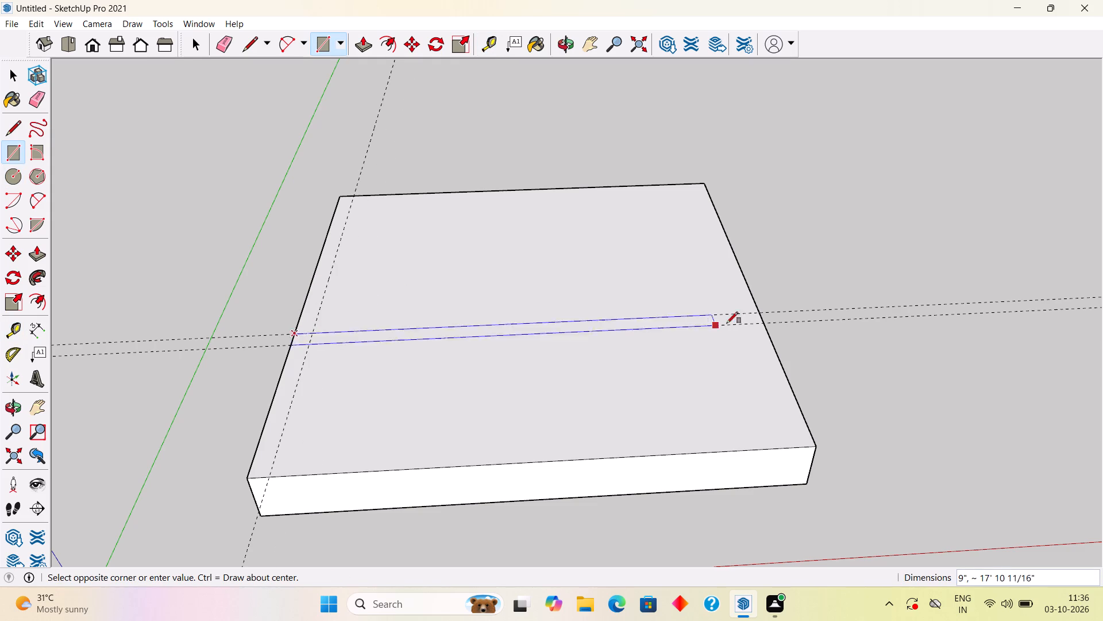
click(761, 324)
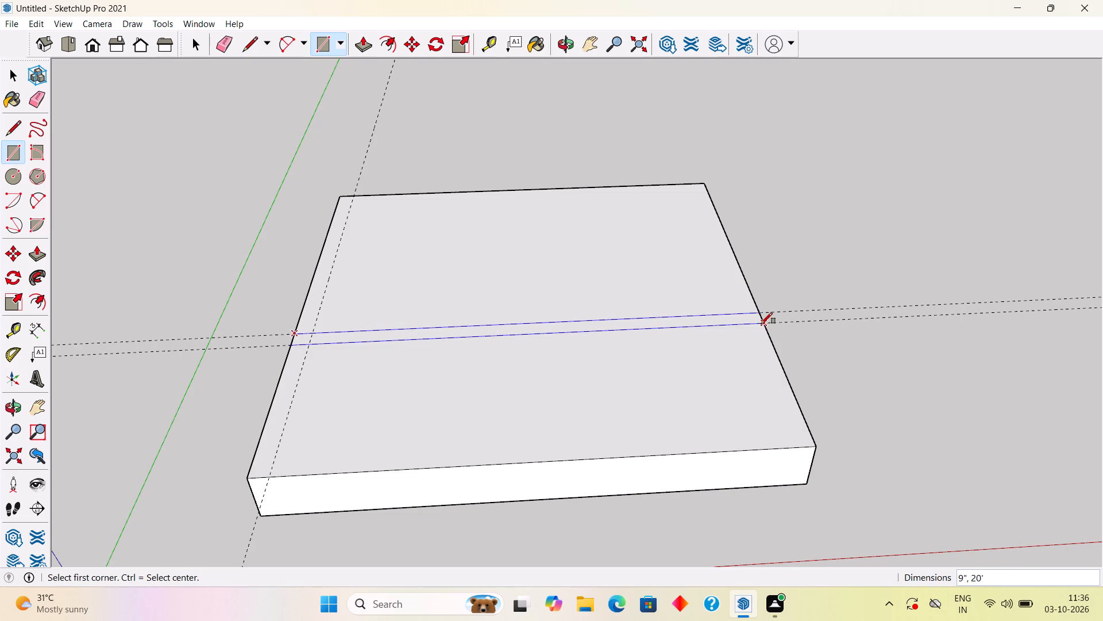
key(space)
Extrude the narrow strip face upward by 10' with Push/Pull to form a wall.
scroll(653, 333, up, 5)
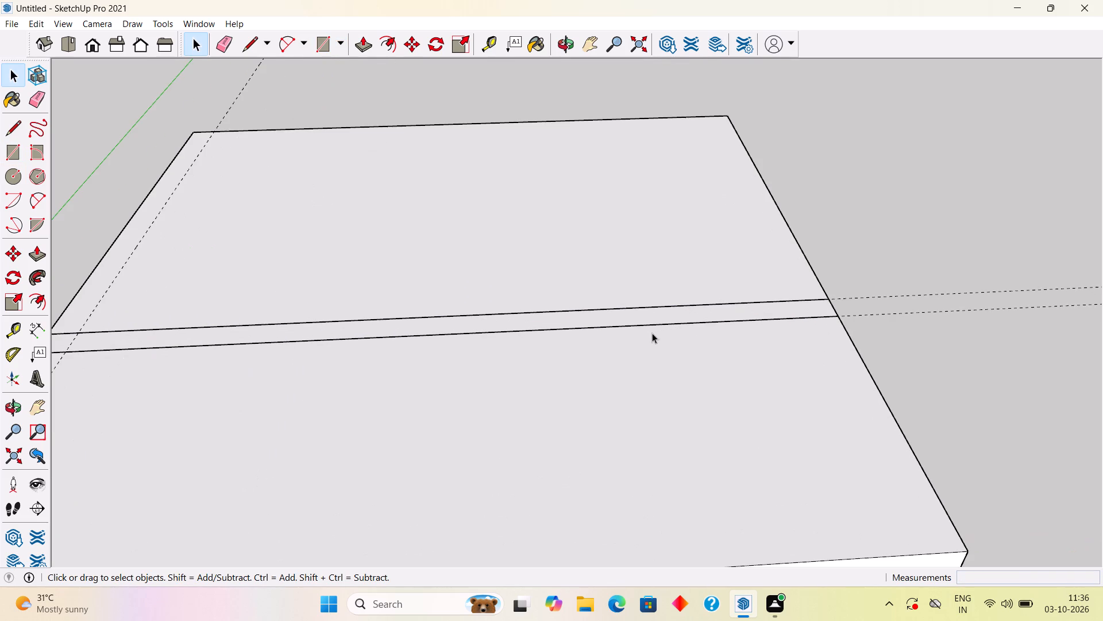
key(p)
click(662, 316)
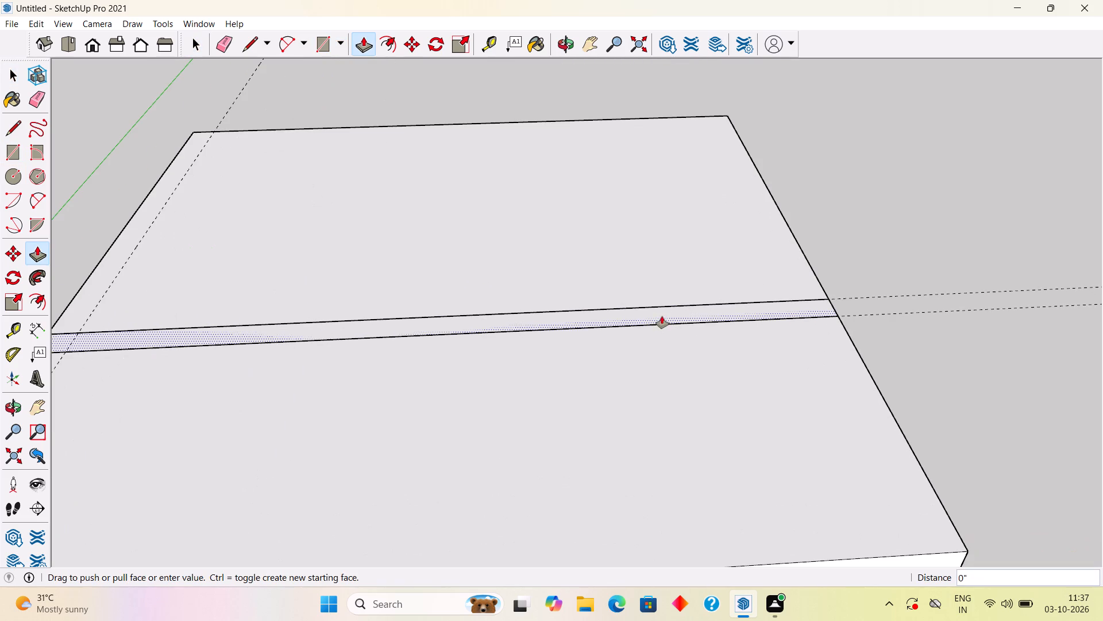
text(10')
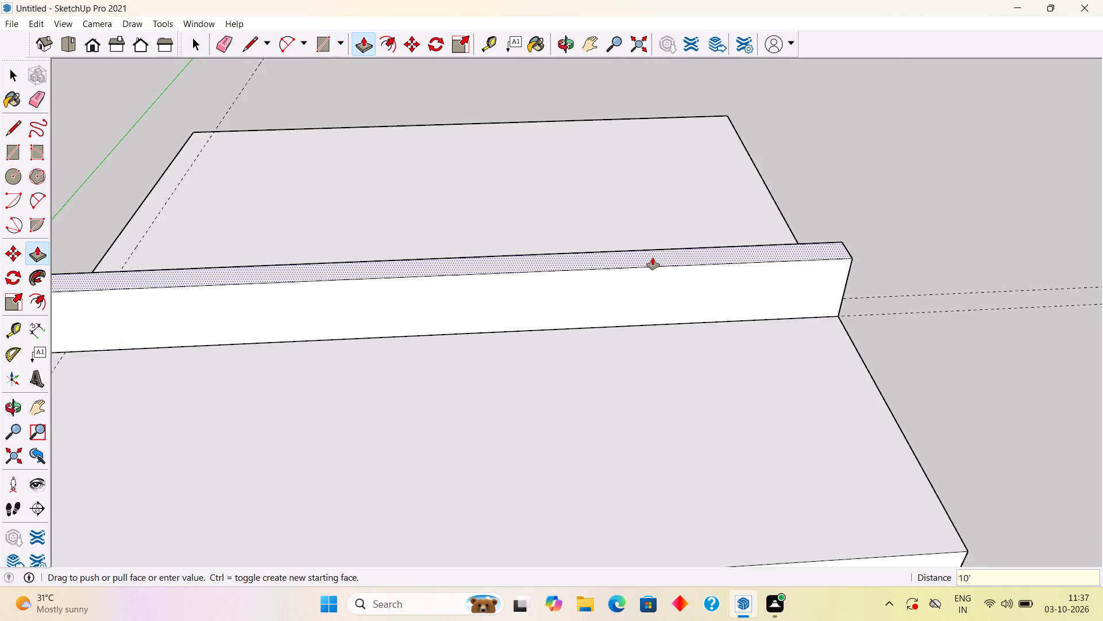
key(Return)
Make the whole wall, with all its faces and edges, into a group.
scroll(653, 258, down, 5)
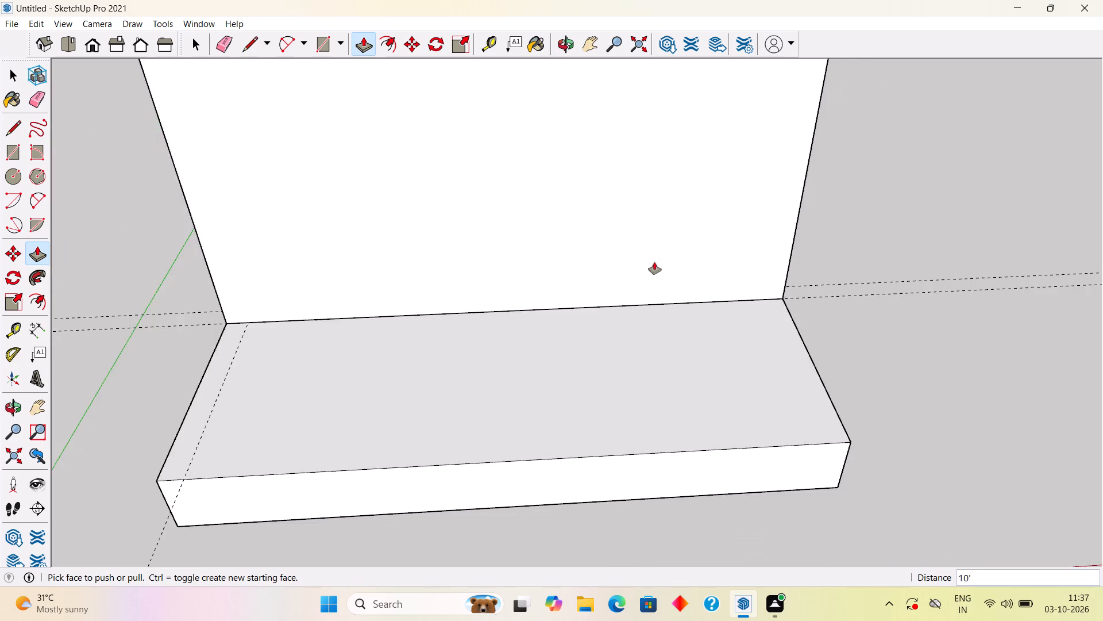
scroll(654, 262, down, 4)
key(space)
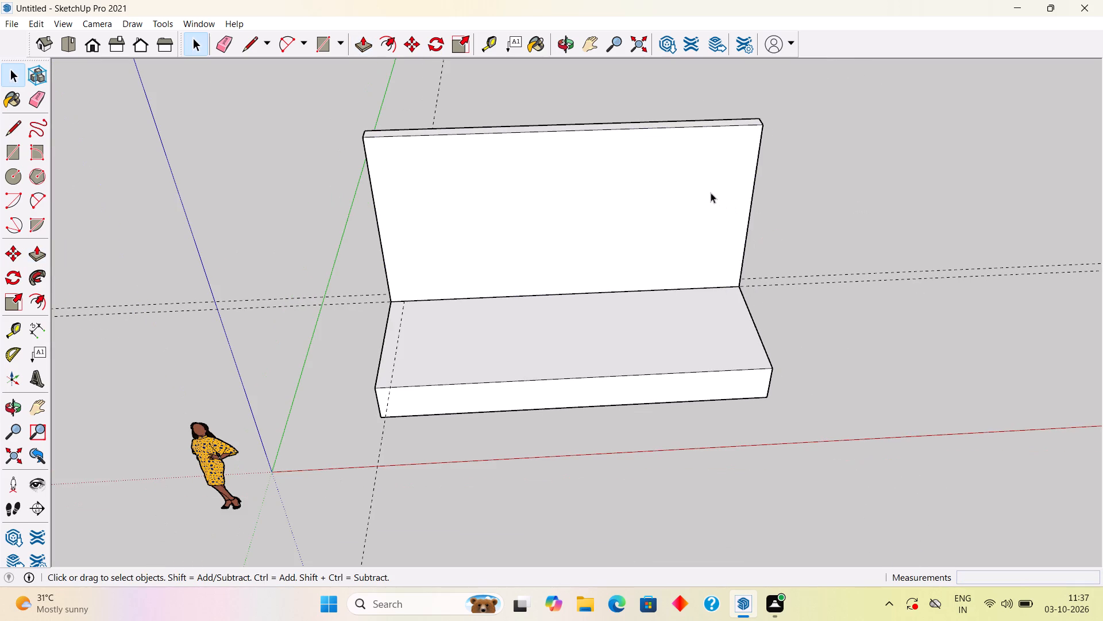
triple_click(695, 192)
right_click(695, 192)
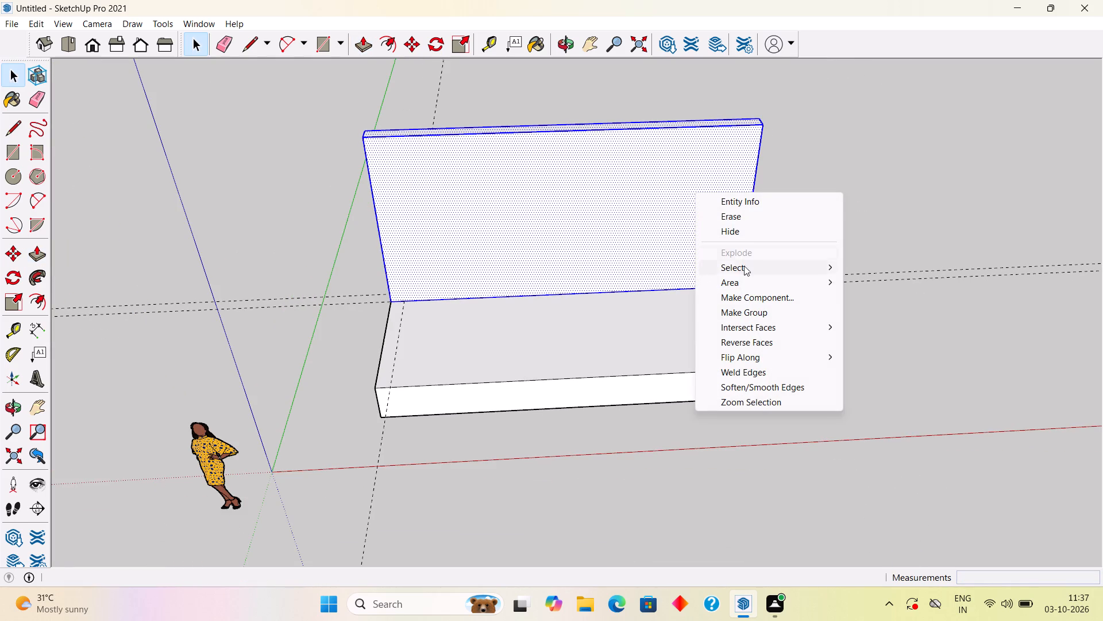
click(754, 310)
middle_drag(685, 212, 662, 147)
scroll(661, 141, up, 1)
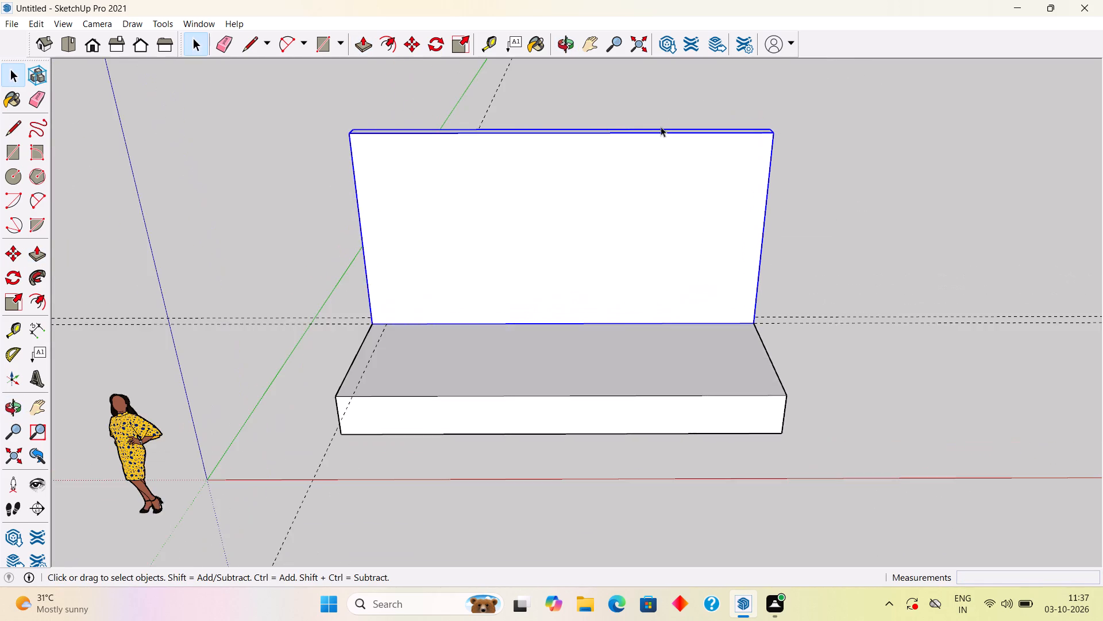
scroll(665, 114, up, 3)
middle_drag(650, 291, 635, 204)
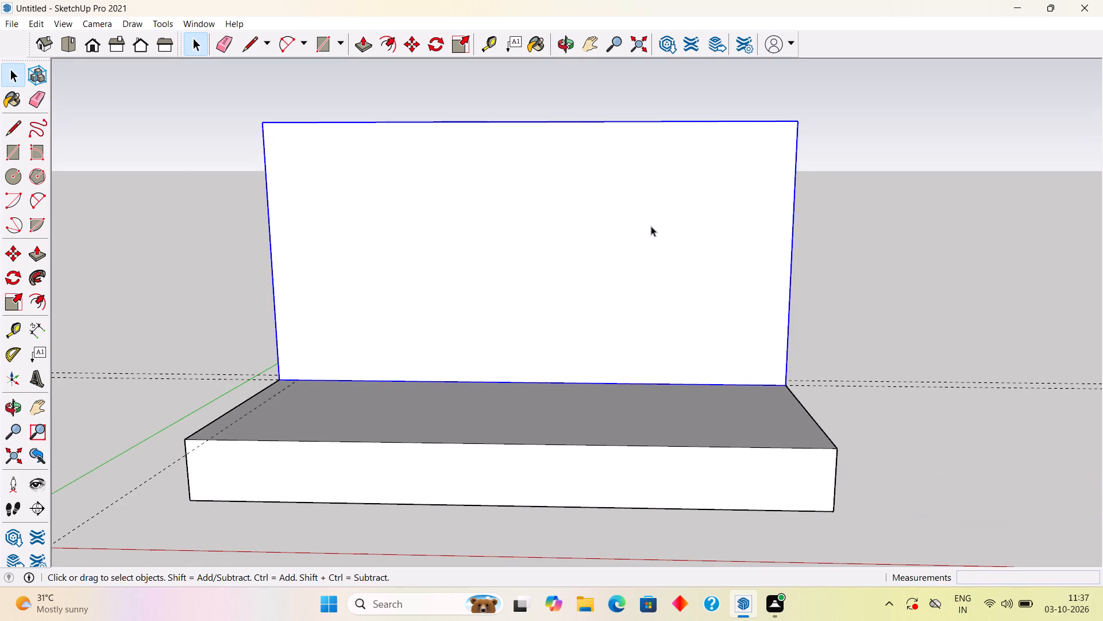
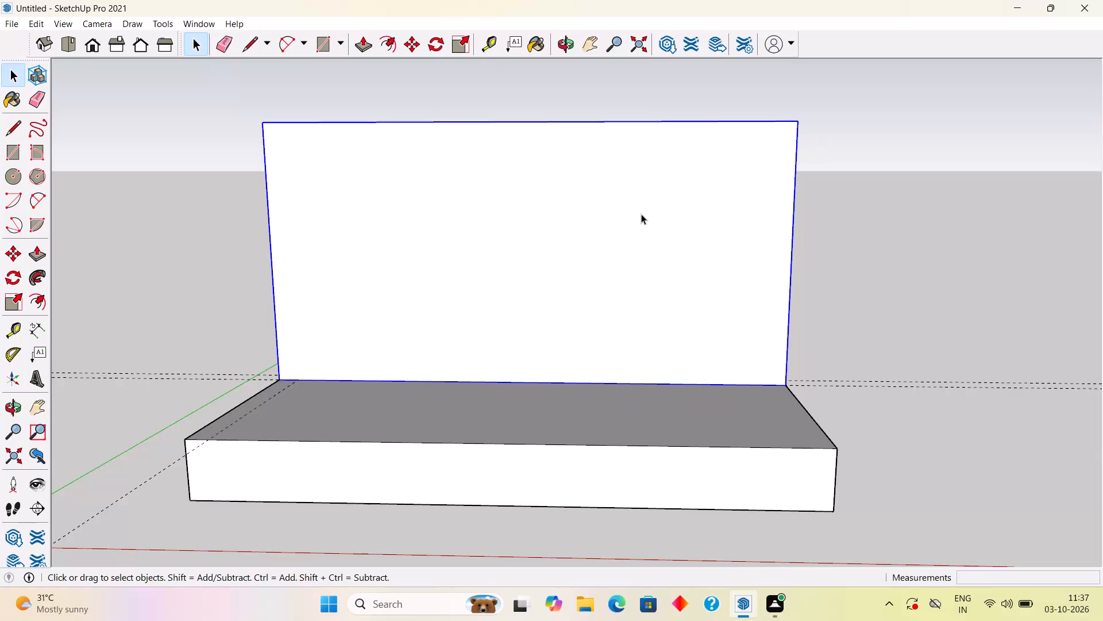
Place a vertical guide 3' in from the wall's side edge farthest from the green axis, and another 4' further inward.
key(t)
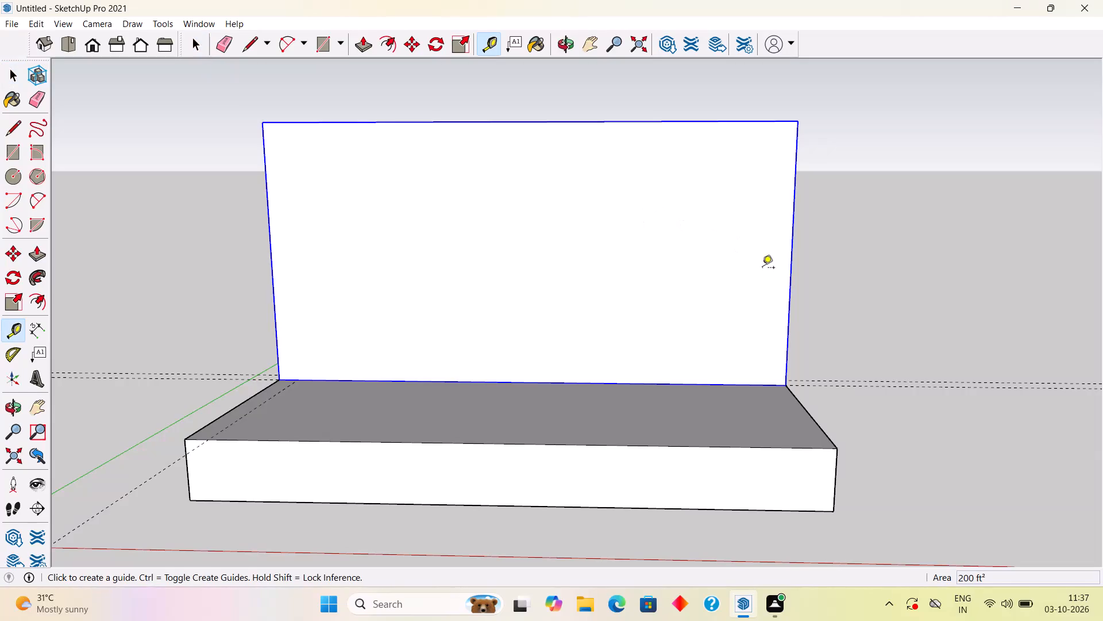
key(space)
click(817, 248)
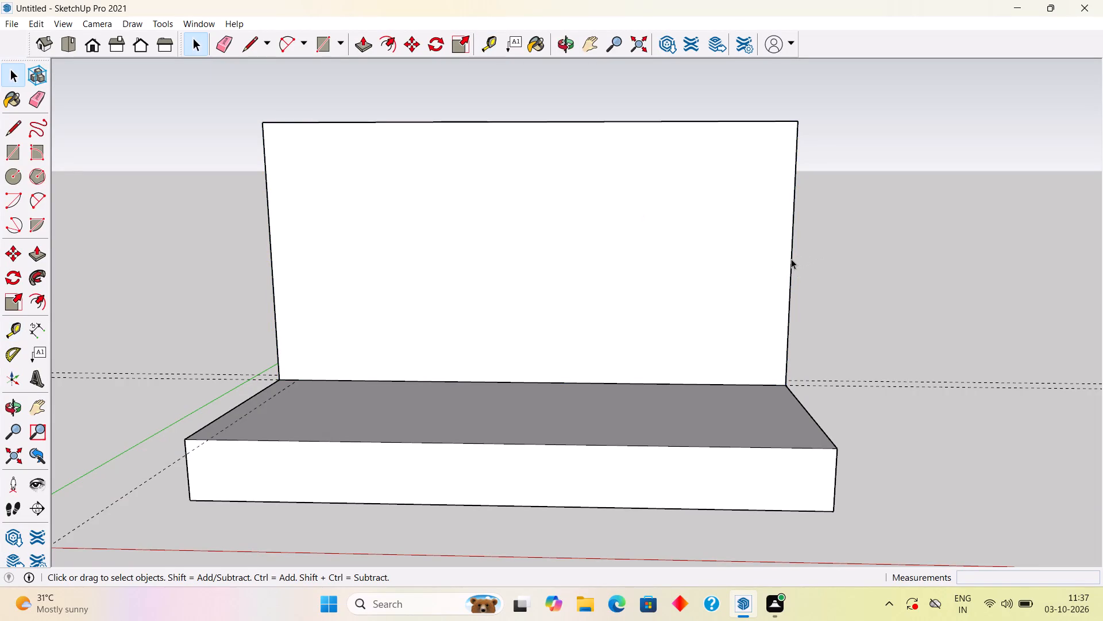
key(t)
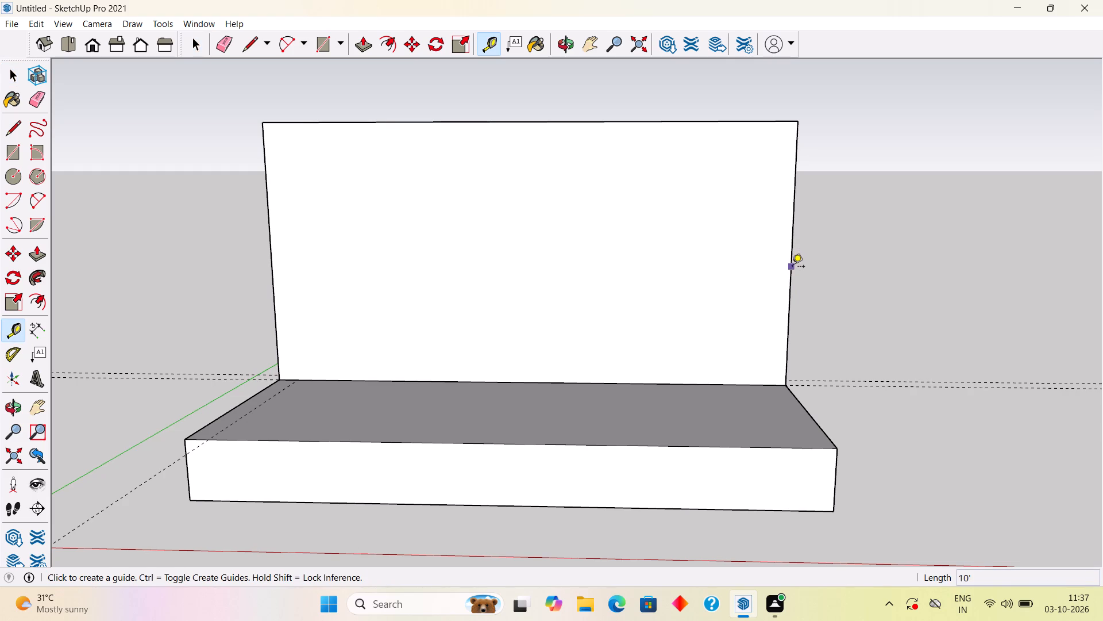
click(792, 267)
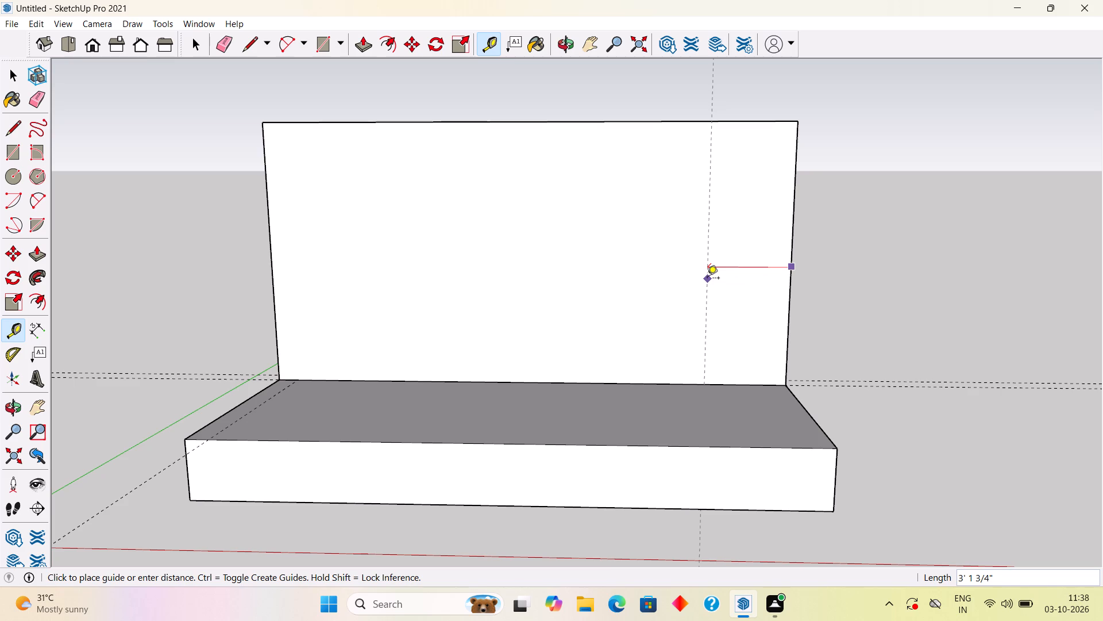
text(3')
key(Return)
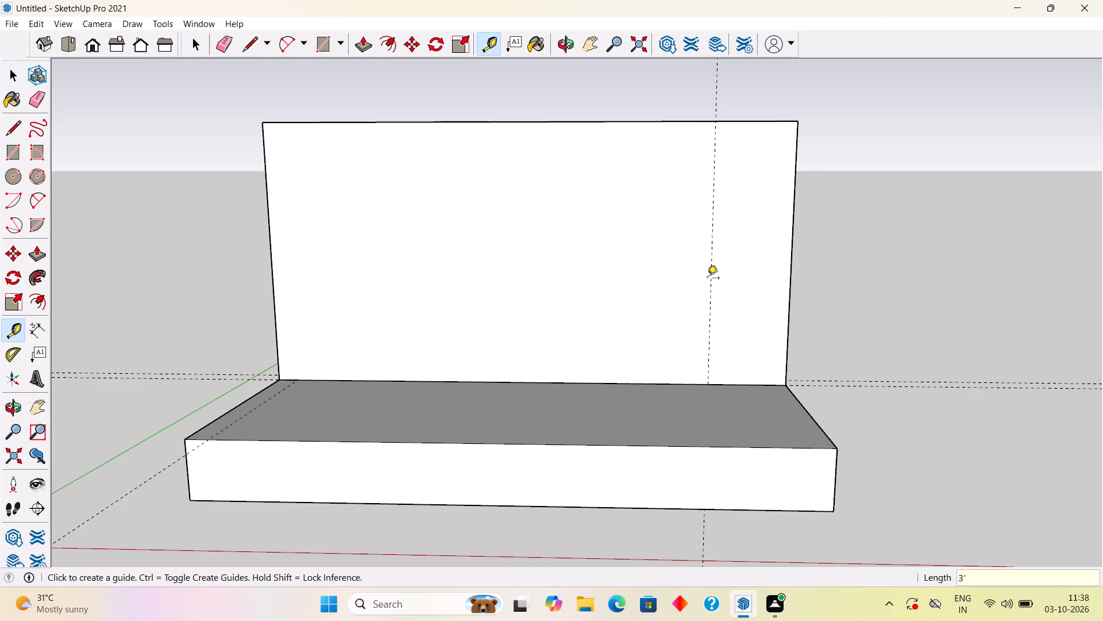
click(711, 337)
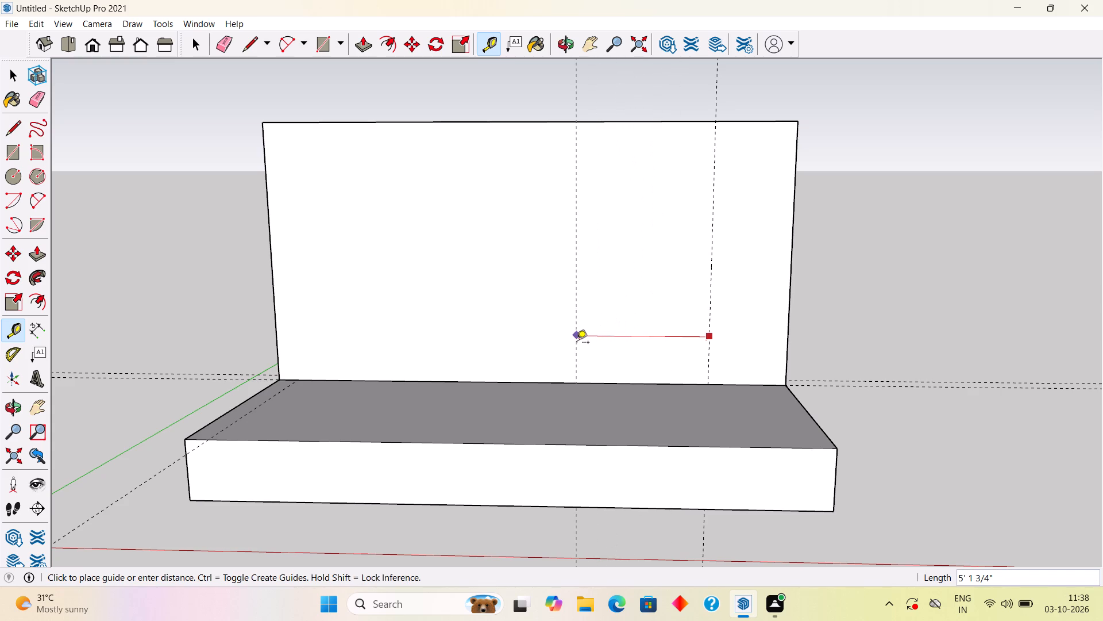
text(4')
key(Return)
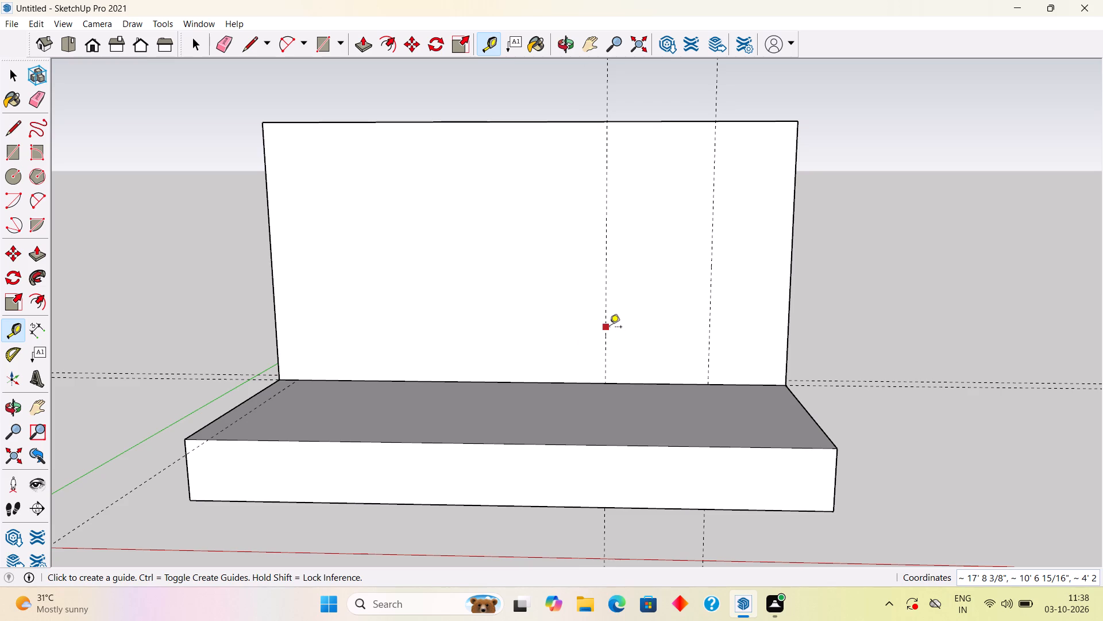
Add a vertical guide 1' further inward from the innermost guide on the wall face.
click(610, 328)
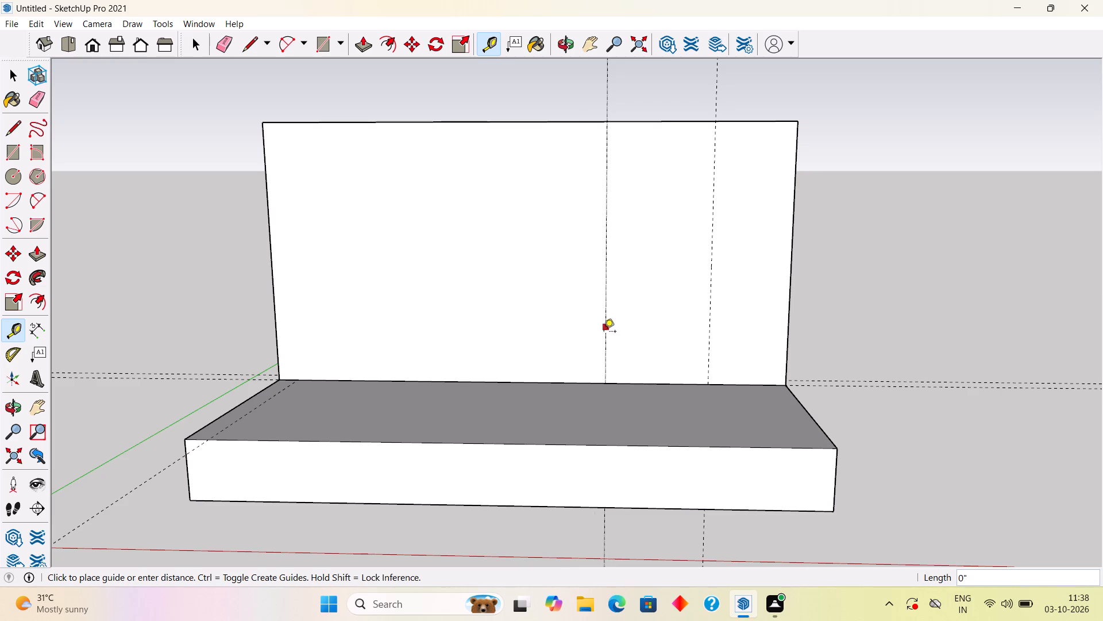
key(1)
key(apostrophe)
key(Return)
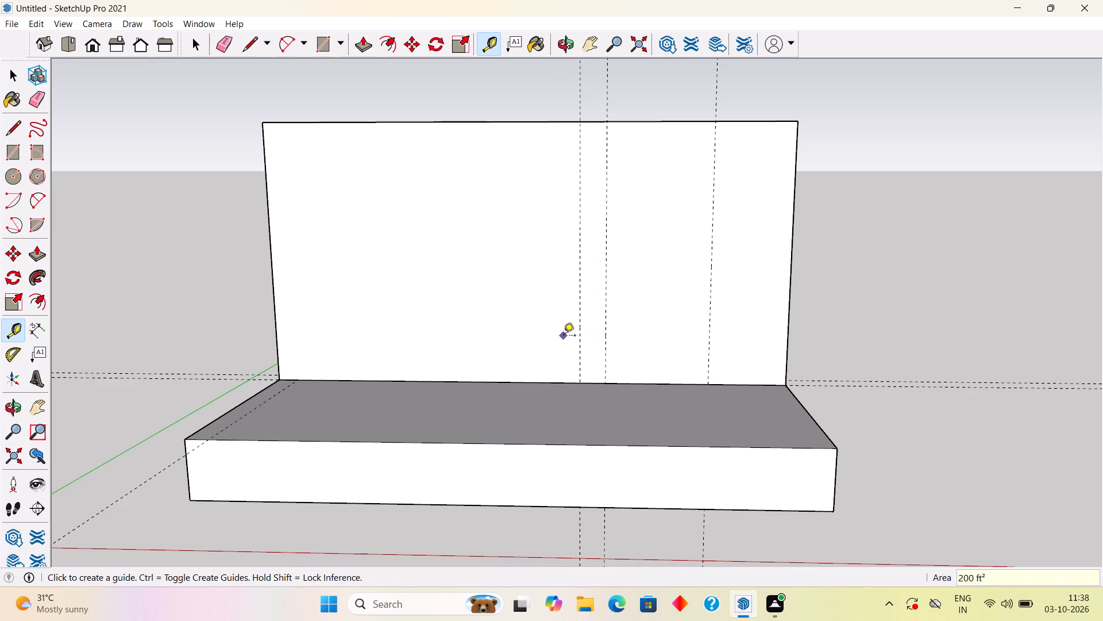
click(579, 290)
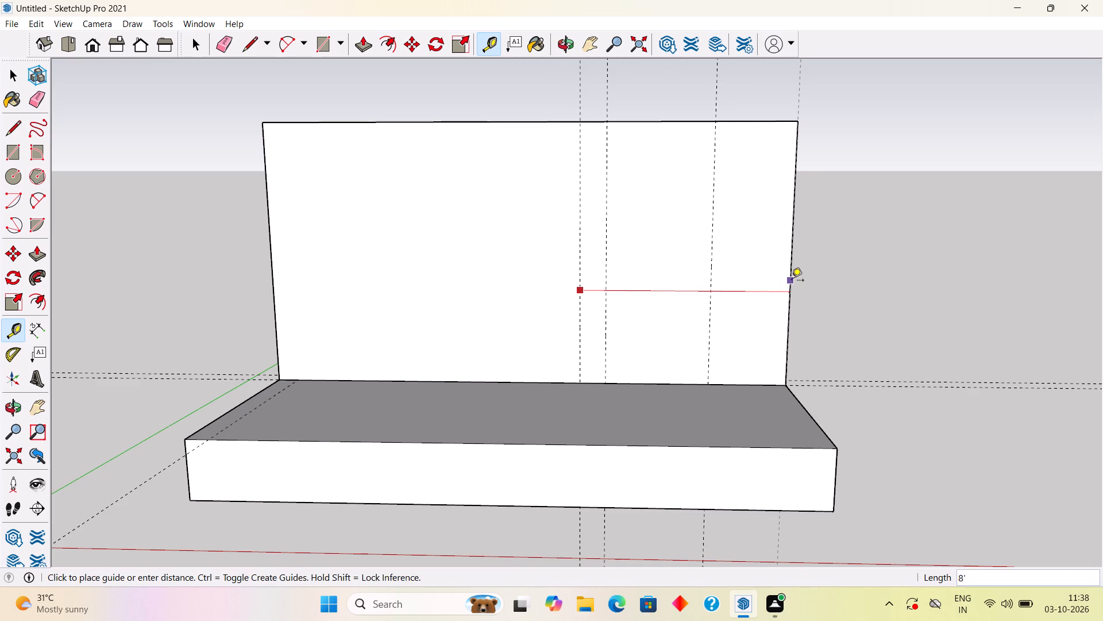
key(space)
Place a vertical guide 2' in from the wall's side edge nearest the green axis.
key(t)
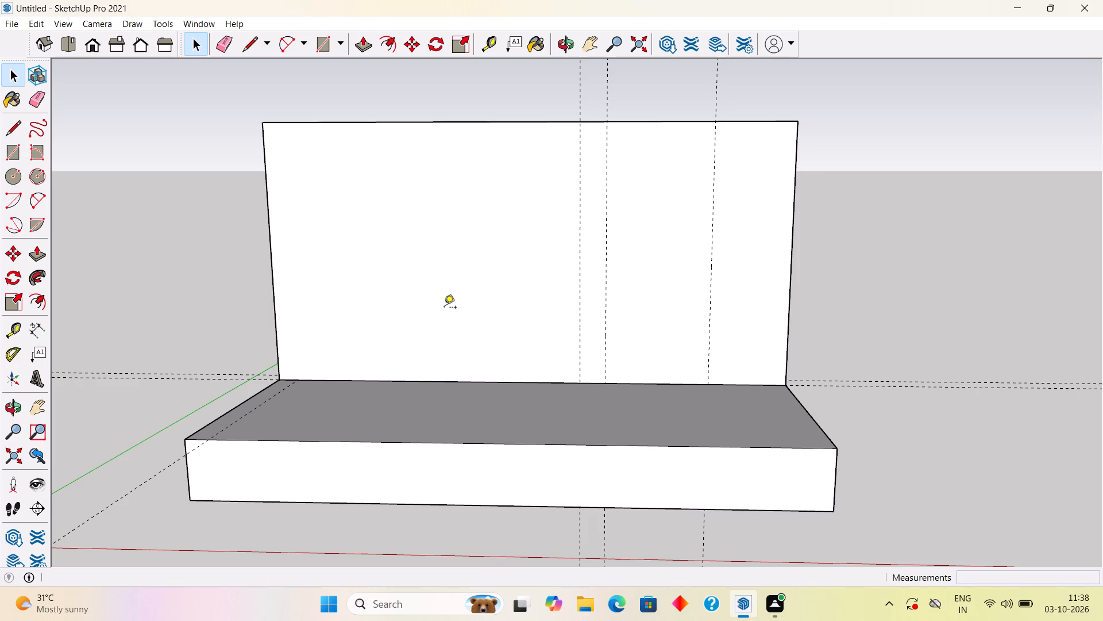
click(272, 319)
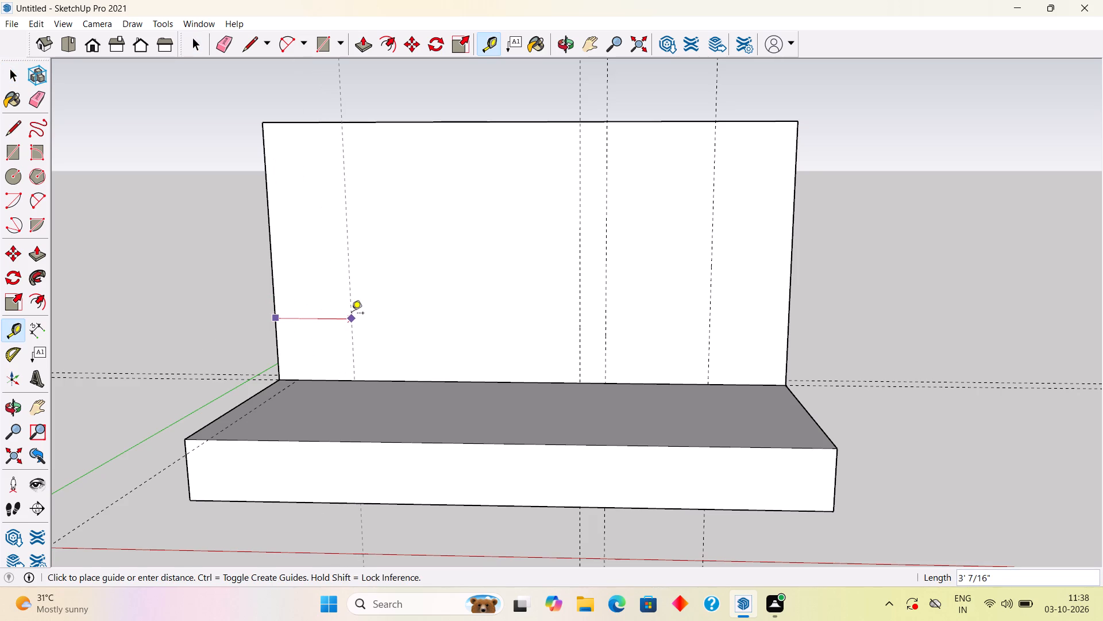
text(2')
key(Return)
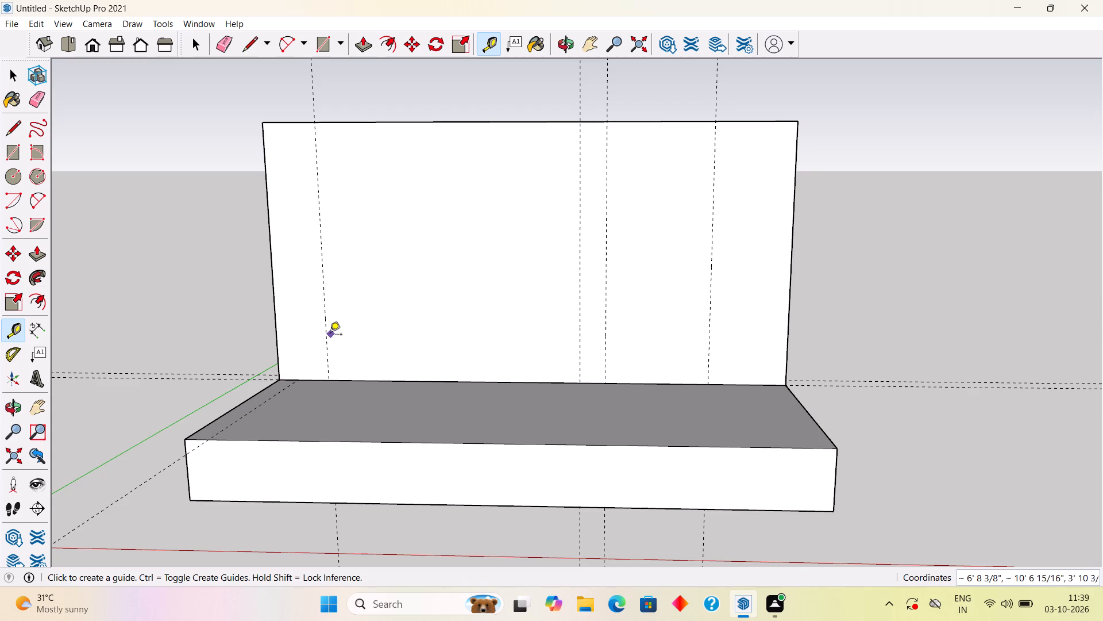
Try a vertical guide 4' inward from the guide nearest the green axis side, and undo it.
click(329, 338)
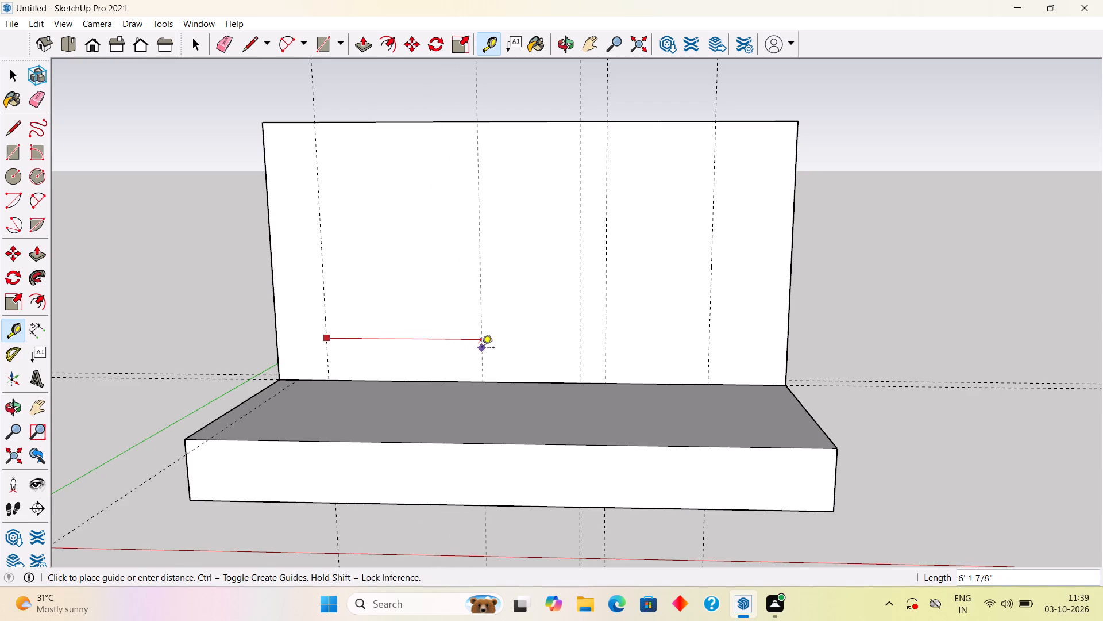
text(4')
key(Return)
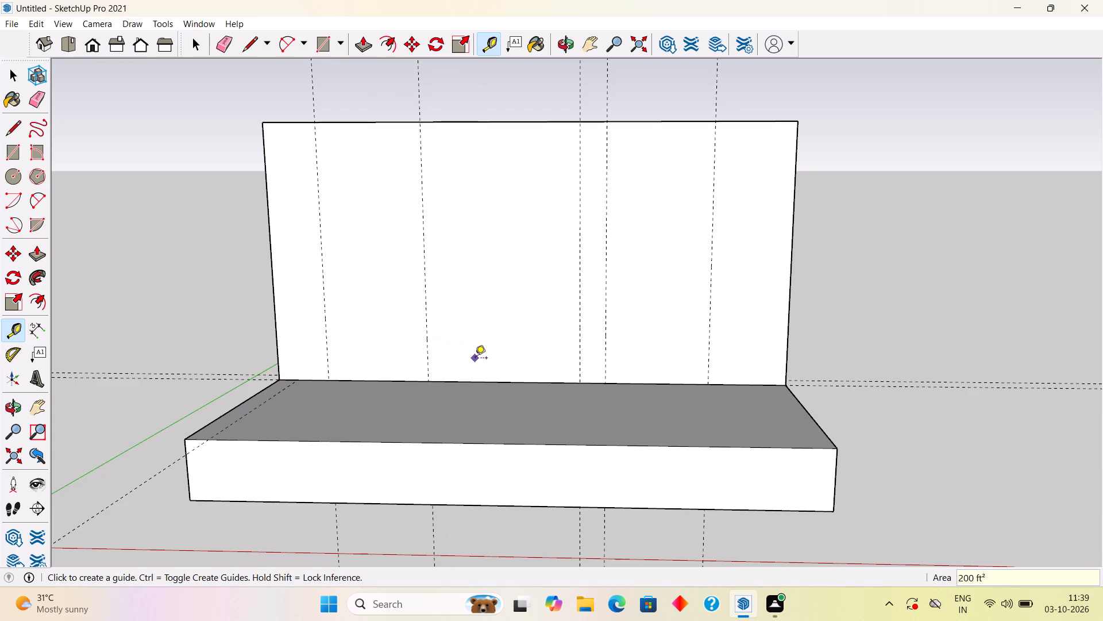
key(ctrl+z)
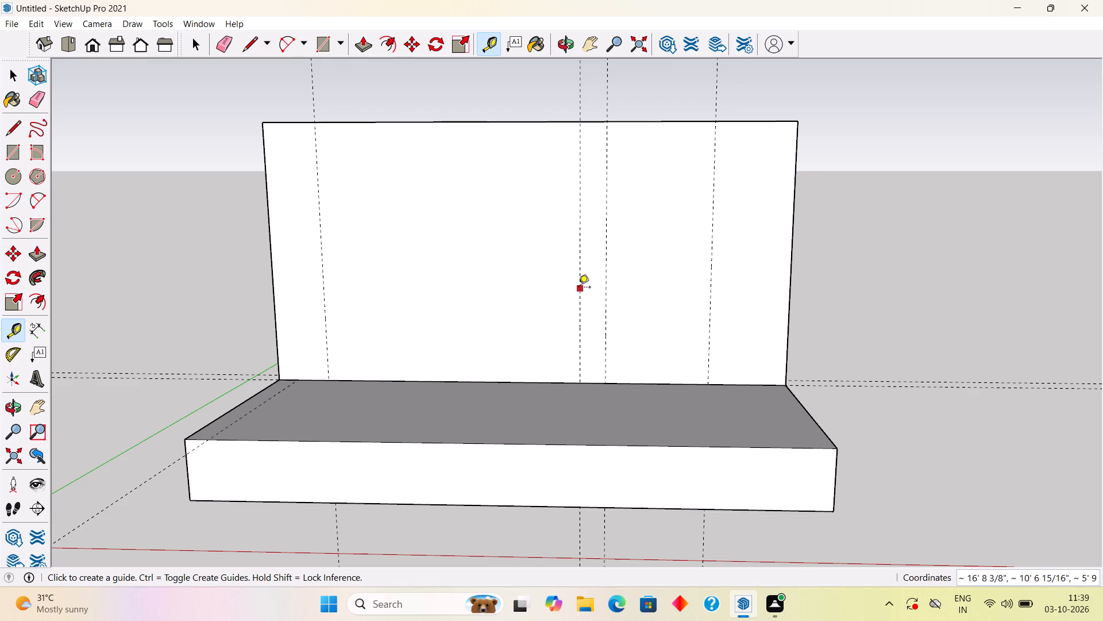
Add a vertical guide 3' inward from the last of the three far-side guides, and one 5' inward from the guide nearest the green axis.
click(579, 288)
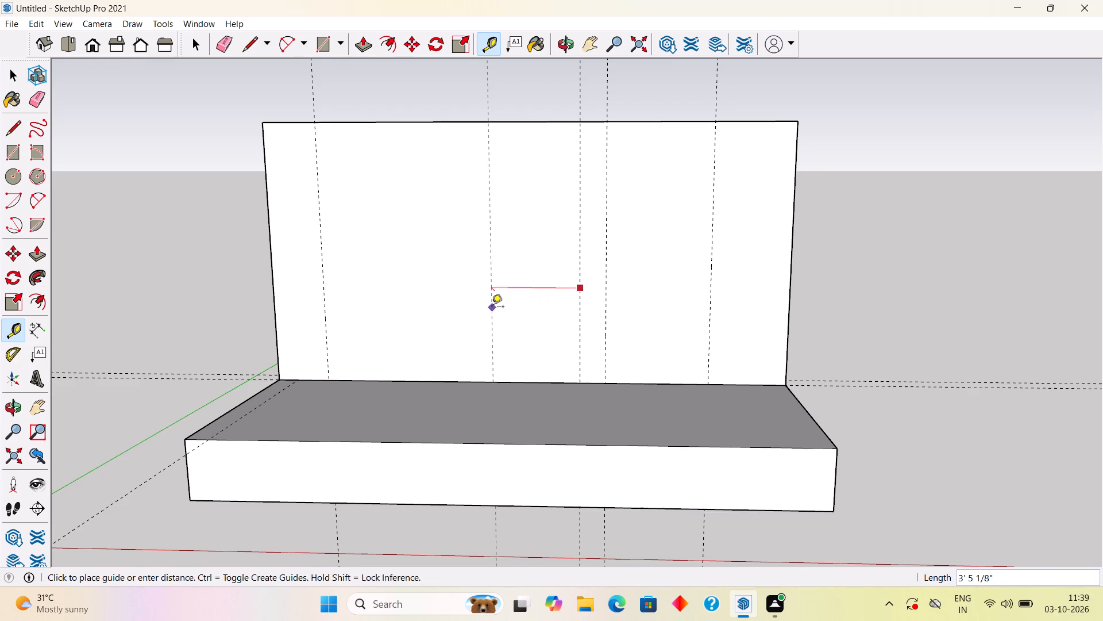
text(3')
key(Return)
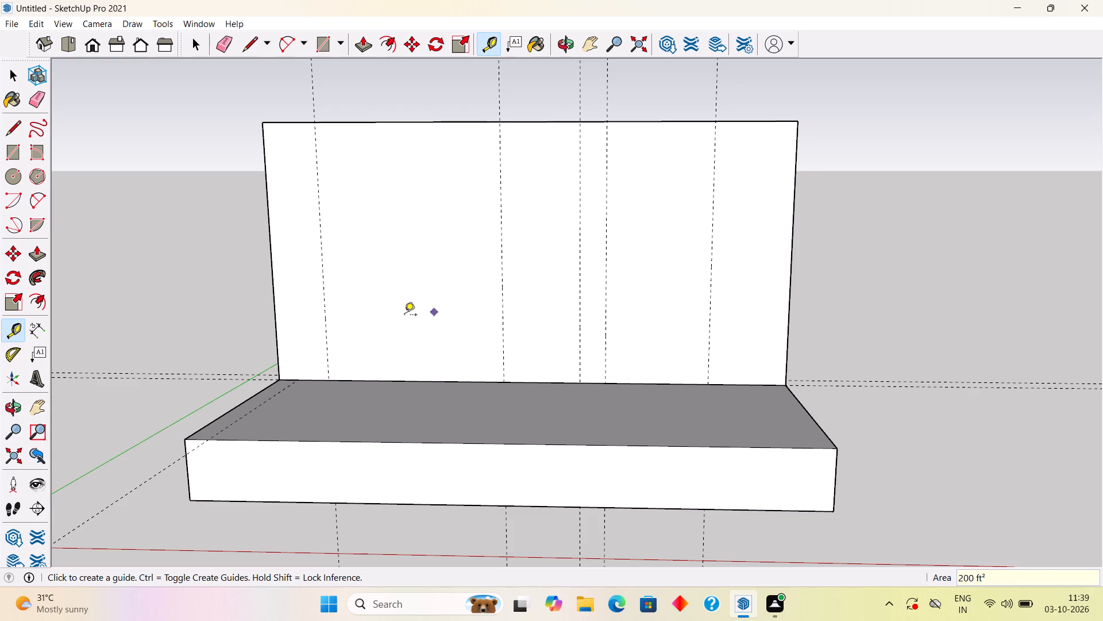
click(325, 331)
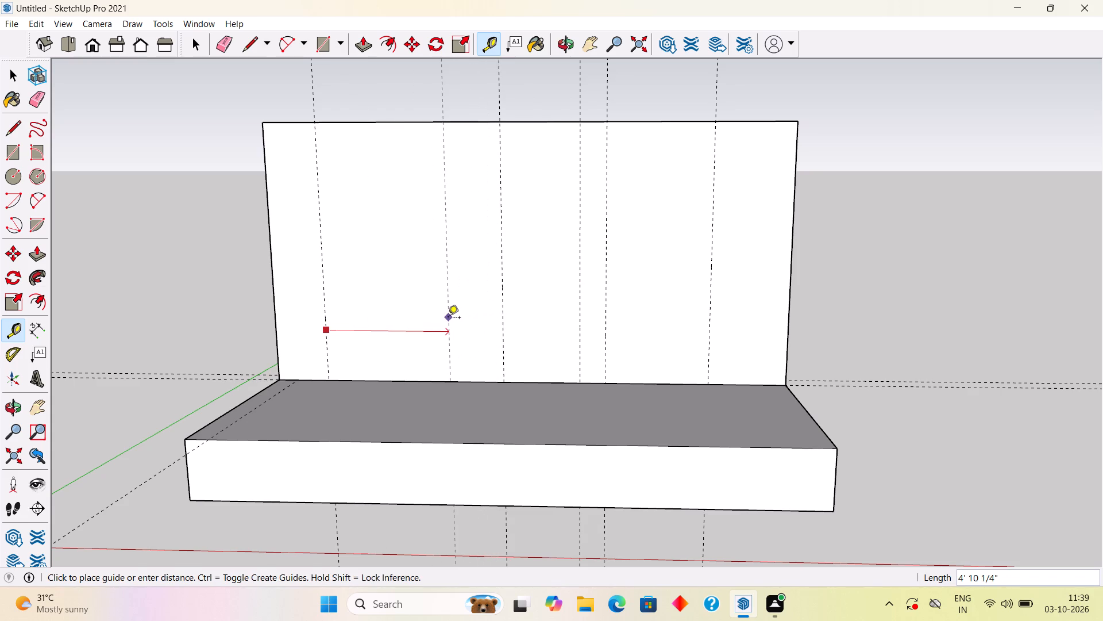
text(5')
key(Return)
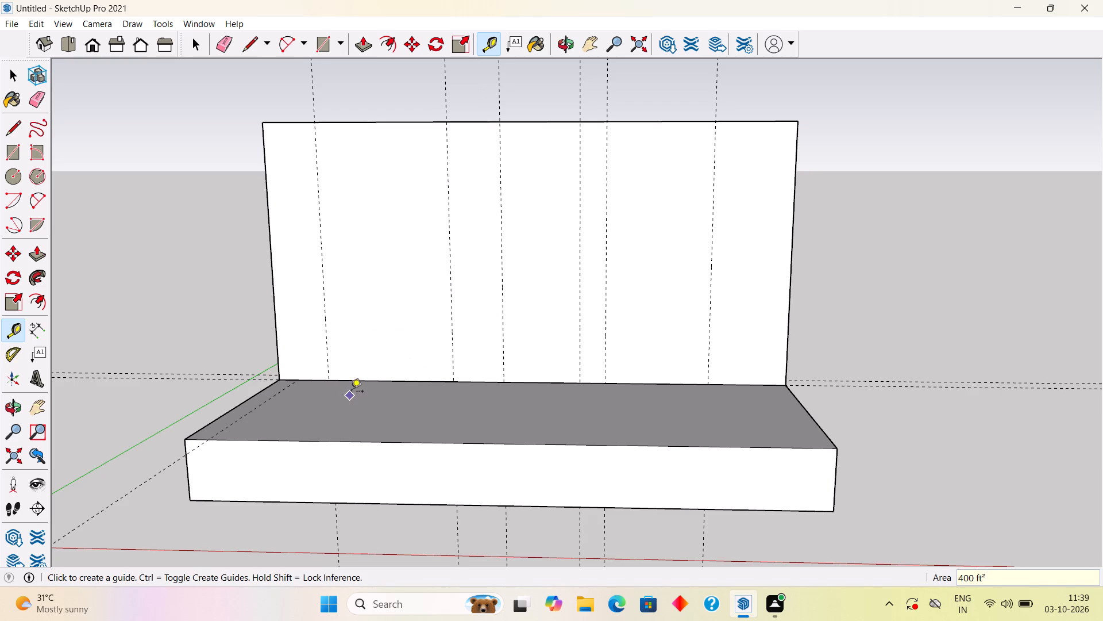
Place a horizontal guide 3' above the wall's base edge and a second one 4' above it.
click(379, 377)
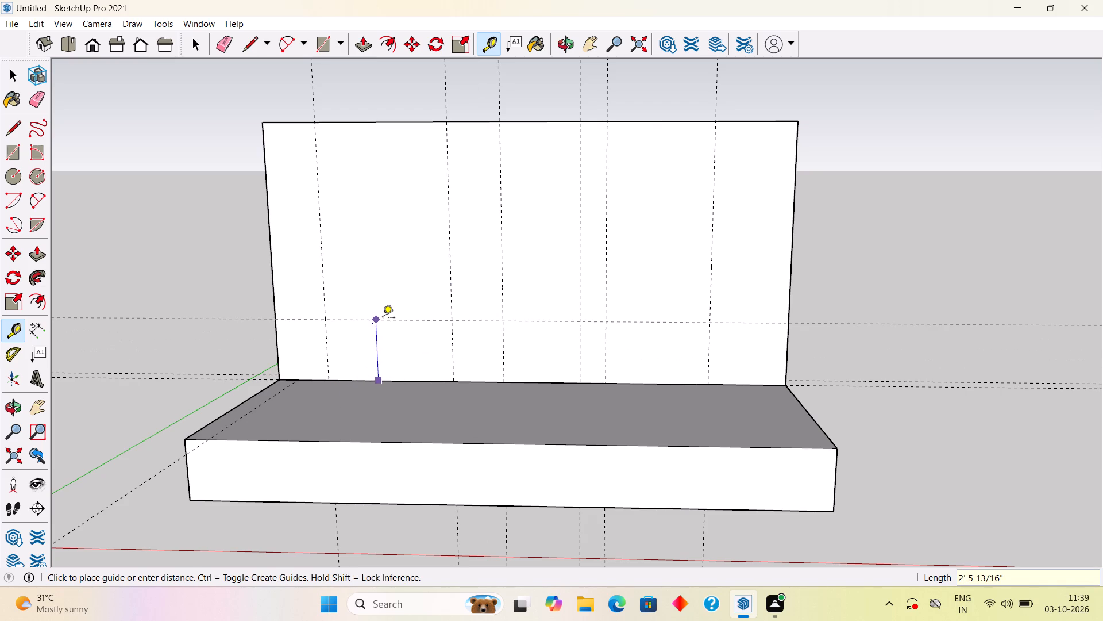
text(3')
key(Return)
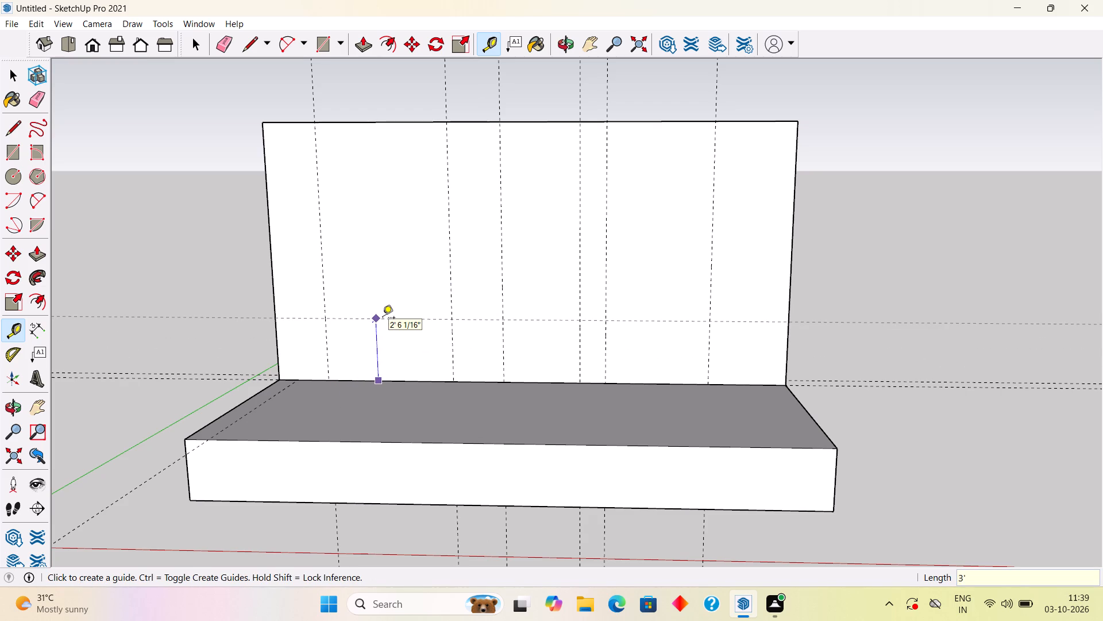
click(412, 310)
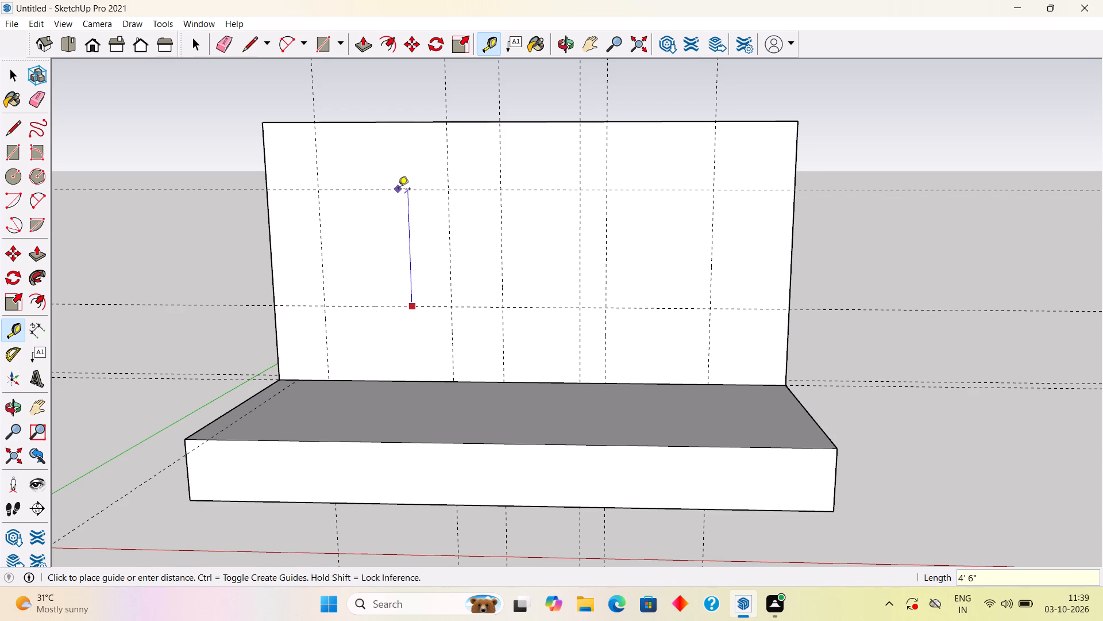
text(4')
key(Return)
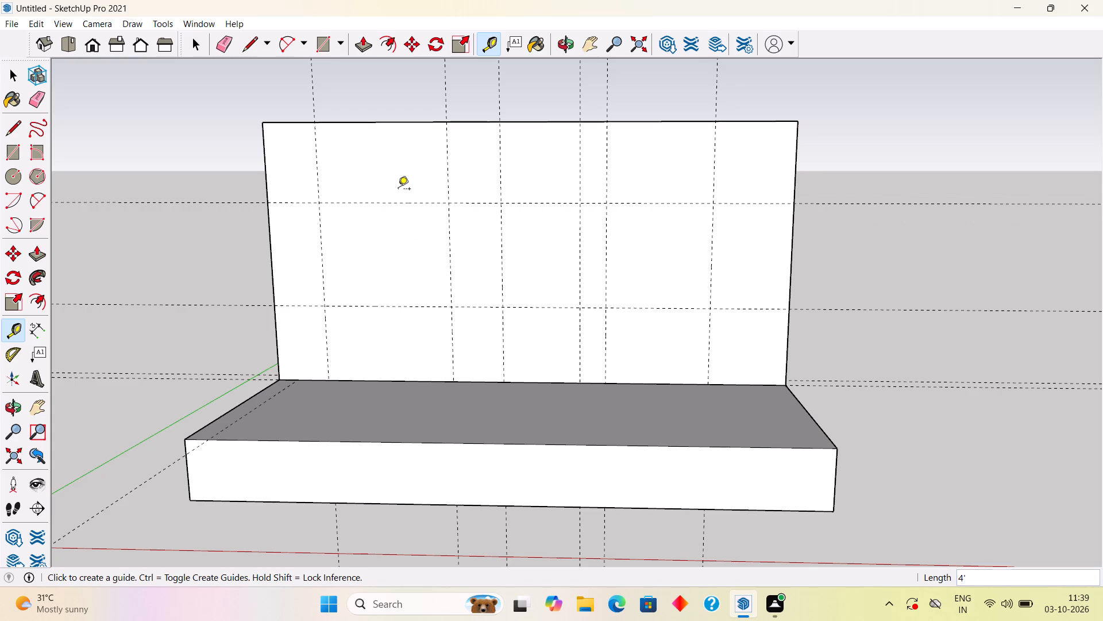
key(space)
Inside the wall group, draw a 5' by 4' window rectangle between the guides on the side nearest the green axis.
middle_drag(591, 520, 700, 464)
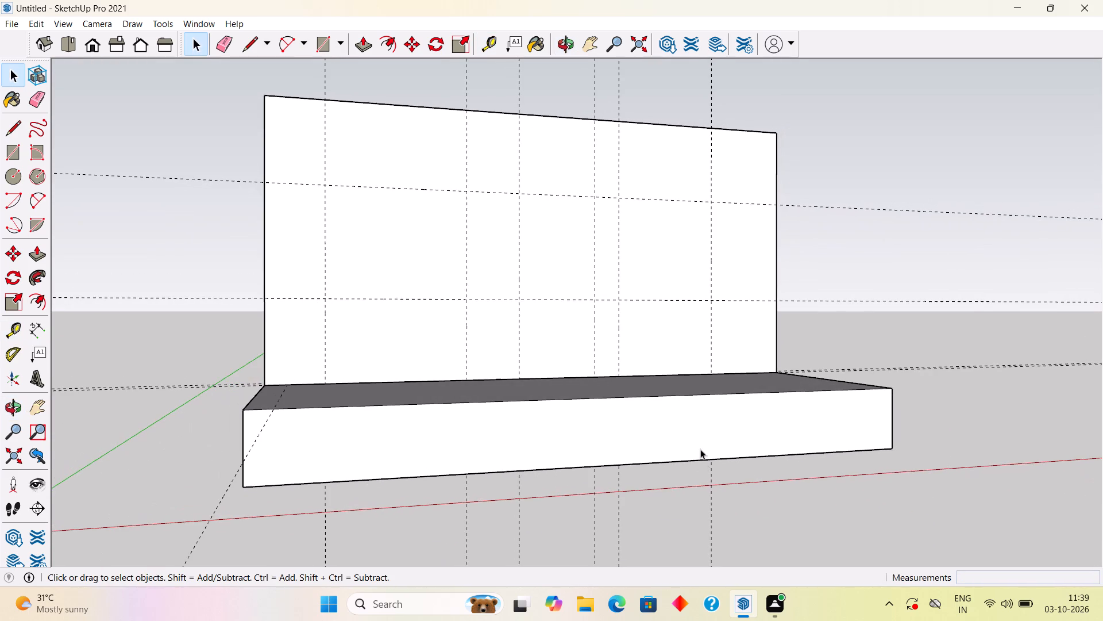
scroll(566, 143, up, 3)
scroll(566, 143, down, 1)
middle_drag(550, 167, 605, 89)
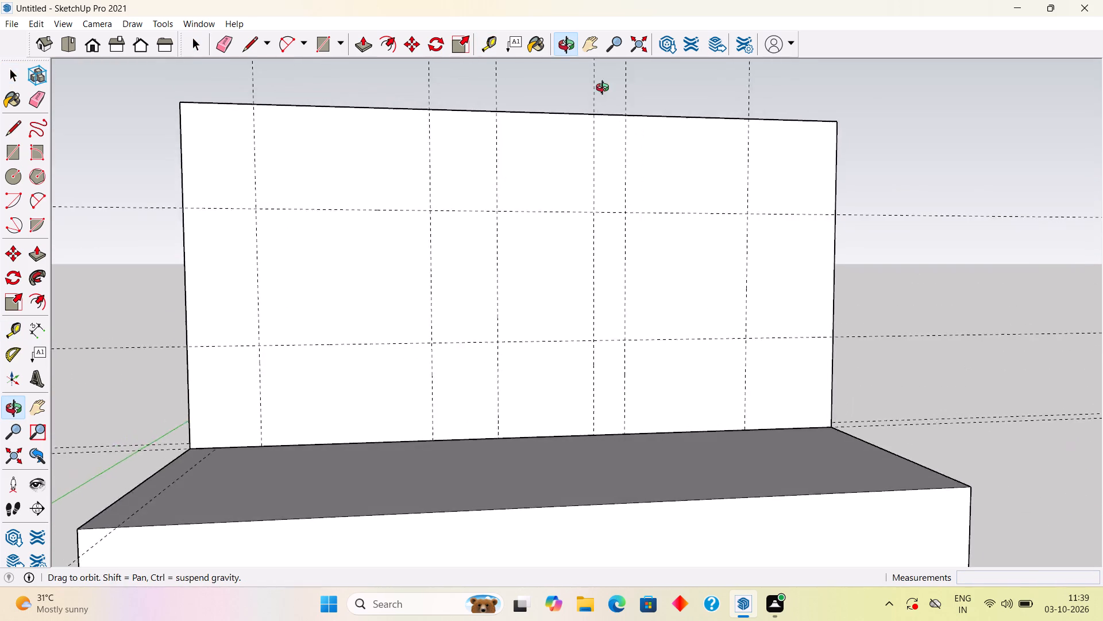
middle_drag(605, 89, 604, 89)
scroll(596, 174, down, 3)
middle_drag(573, 211, 426, 304)
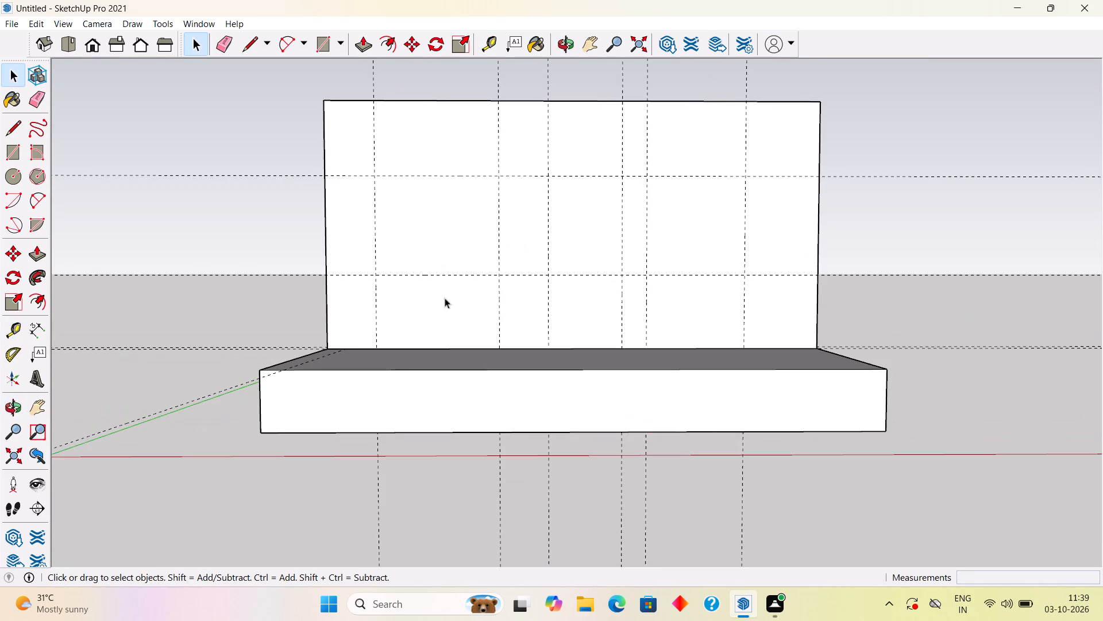
triple_click(458, 222)
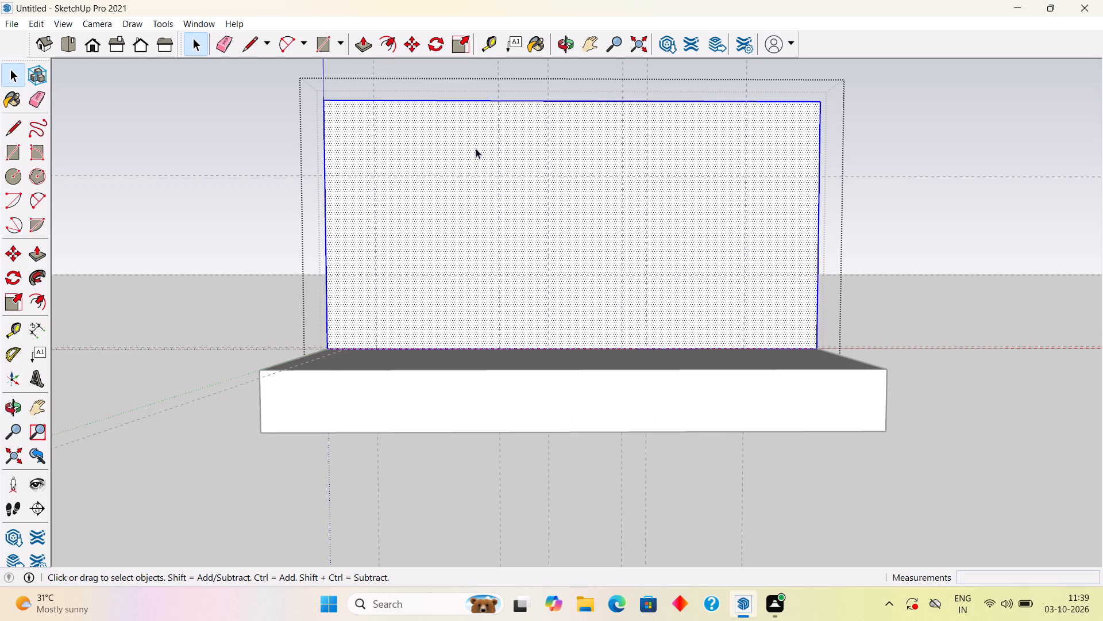
scroll(476, 146, up, 3)
key(r)
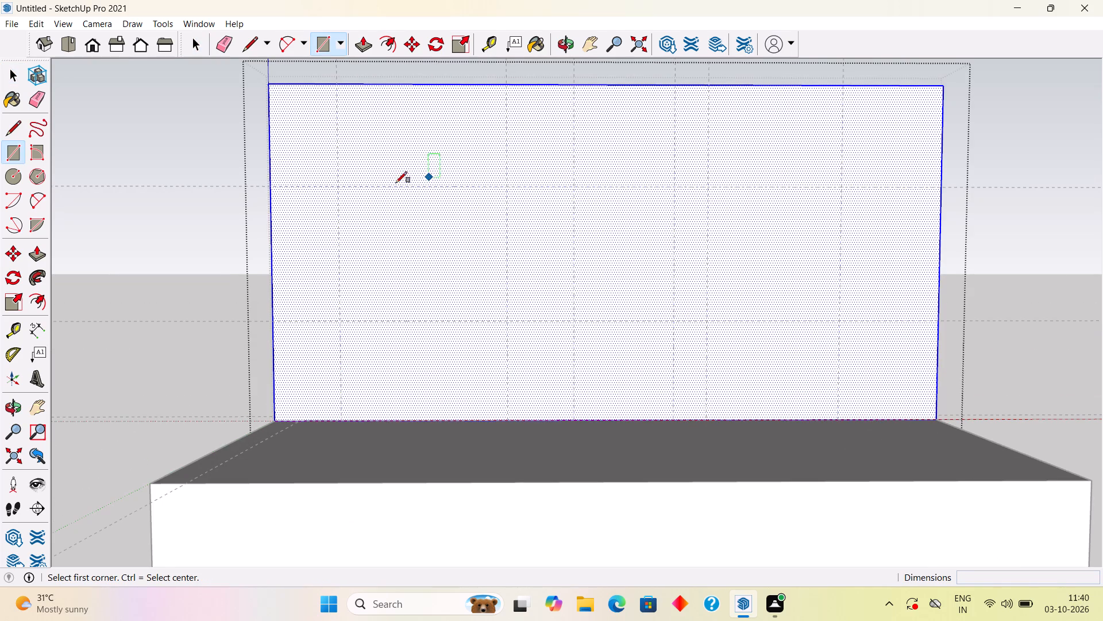
click(337, 187)
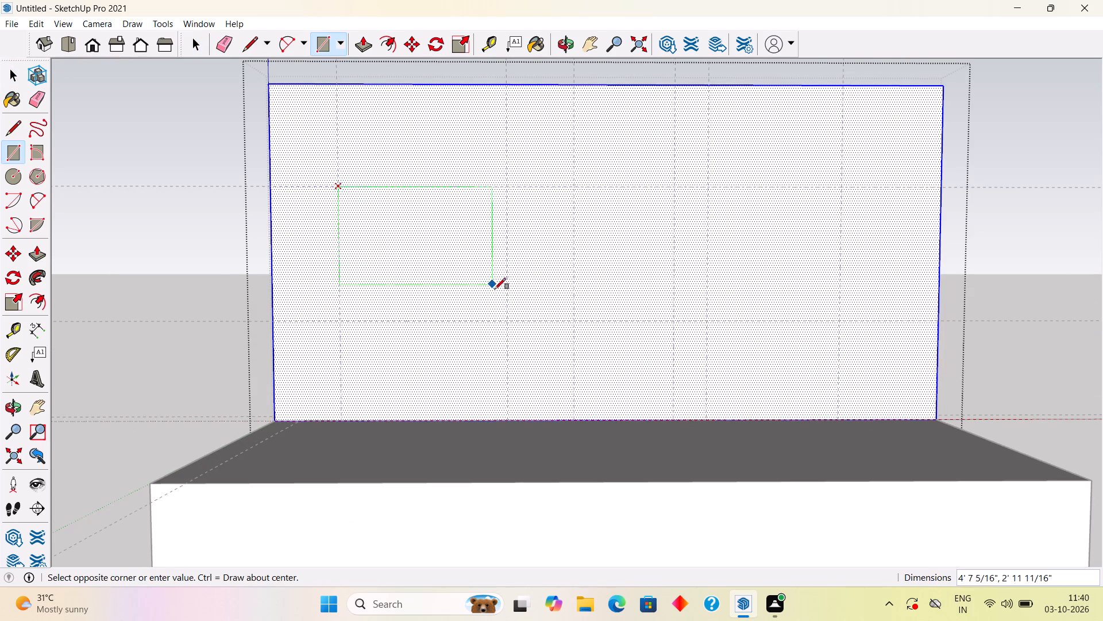
click(511, 319)
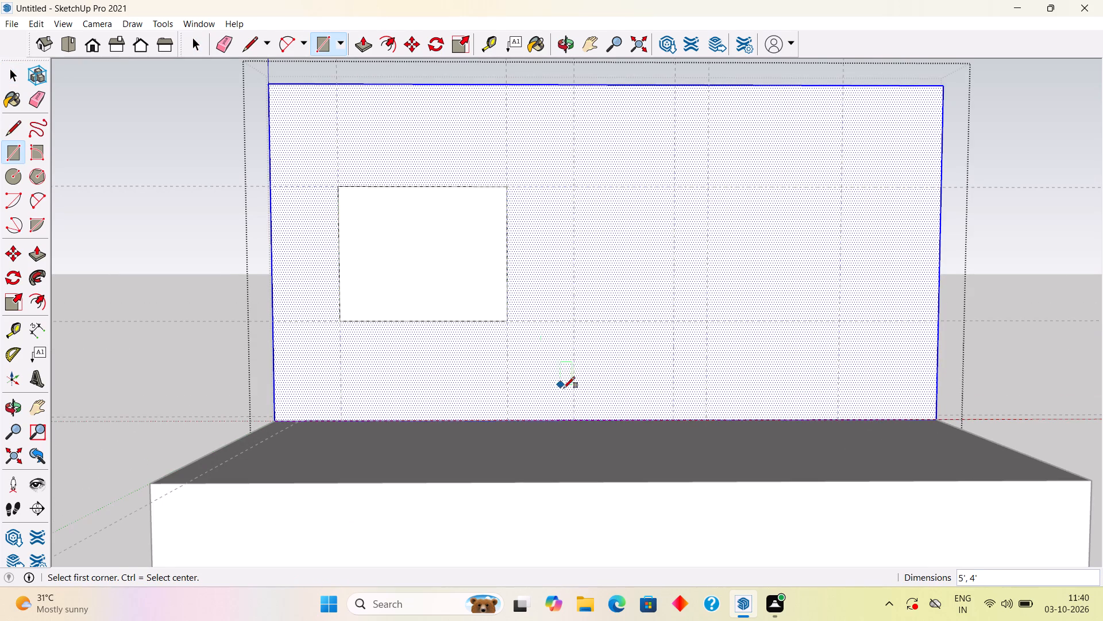
Draw a 3' wide, 7' high door rectangle from the wall's base to the upper guide, between the 3' spaced guides beside the window.
click(577, 417)
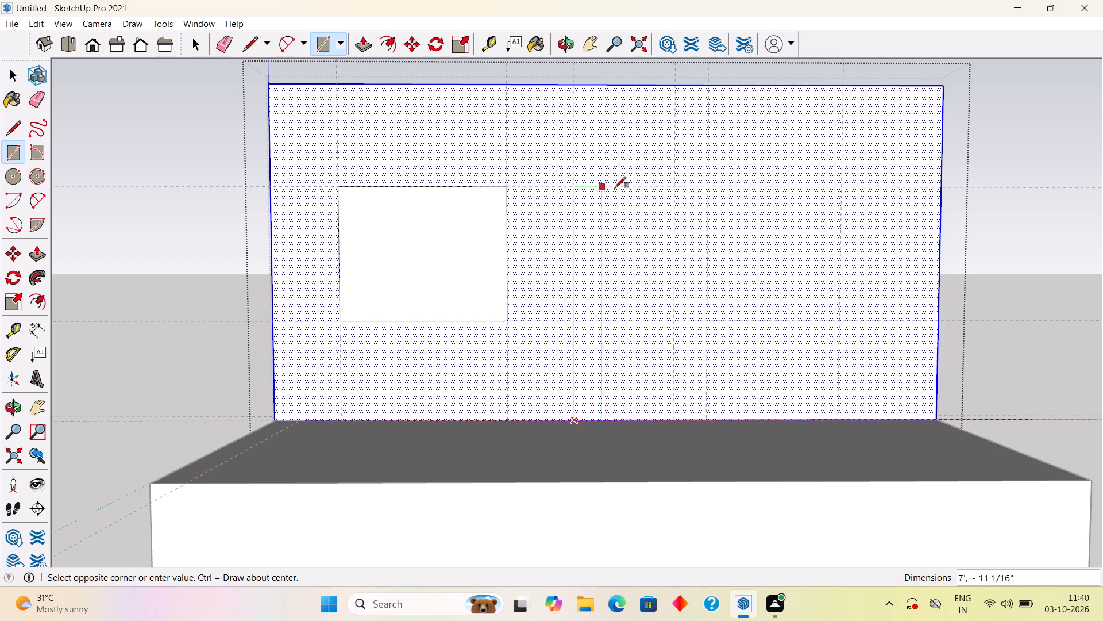
click(675, 184)
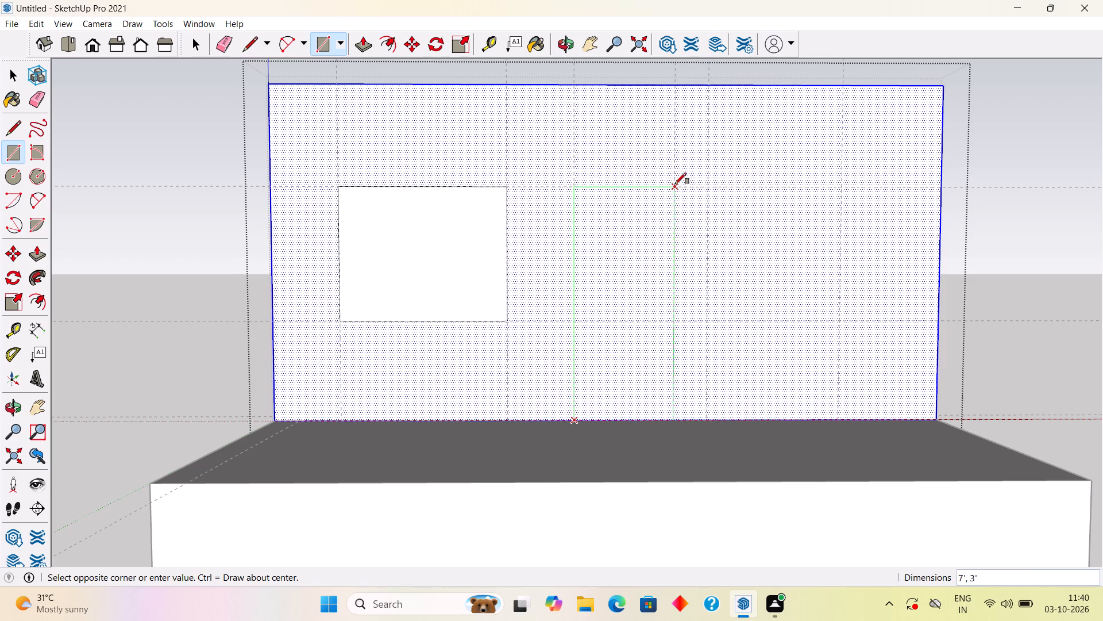
key(space)
Push the window rectangle through the wall's full thickness to cut the window opening.
click(449, 270)
key(p)
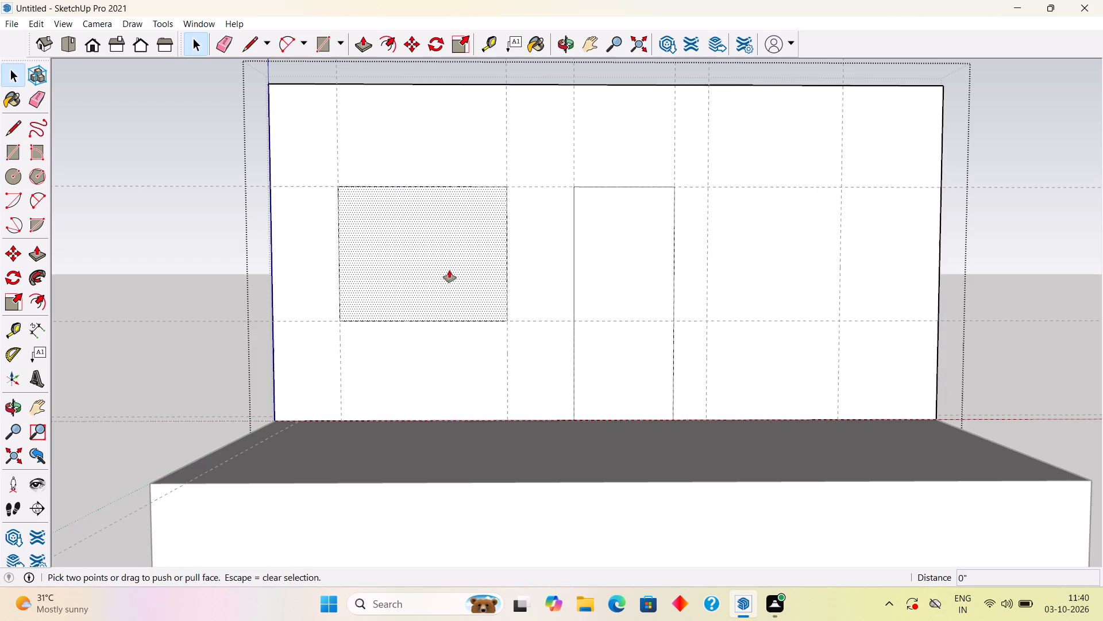
drag(452, 277, 479, 235)
Push the door rectangle through the wall's full thickness to cut the door opening.
double_click(619, 271)
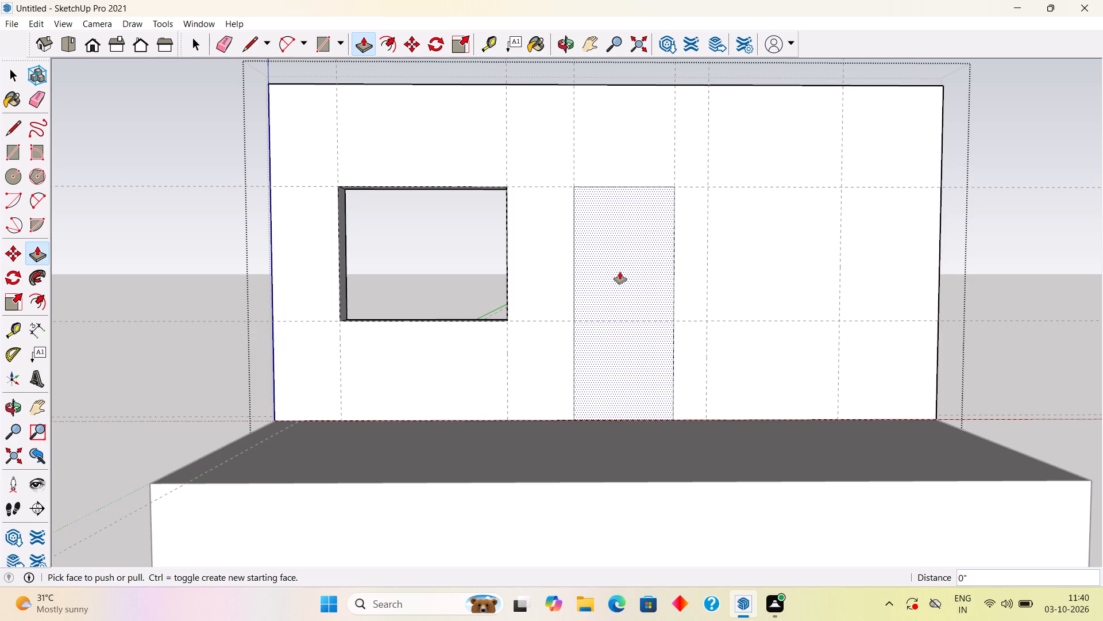
key(space)
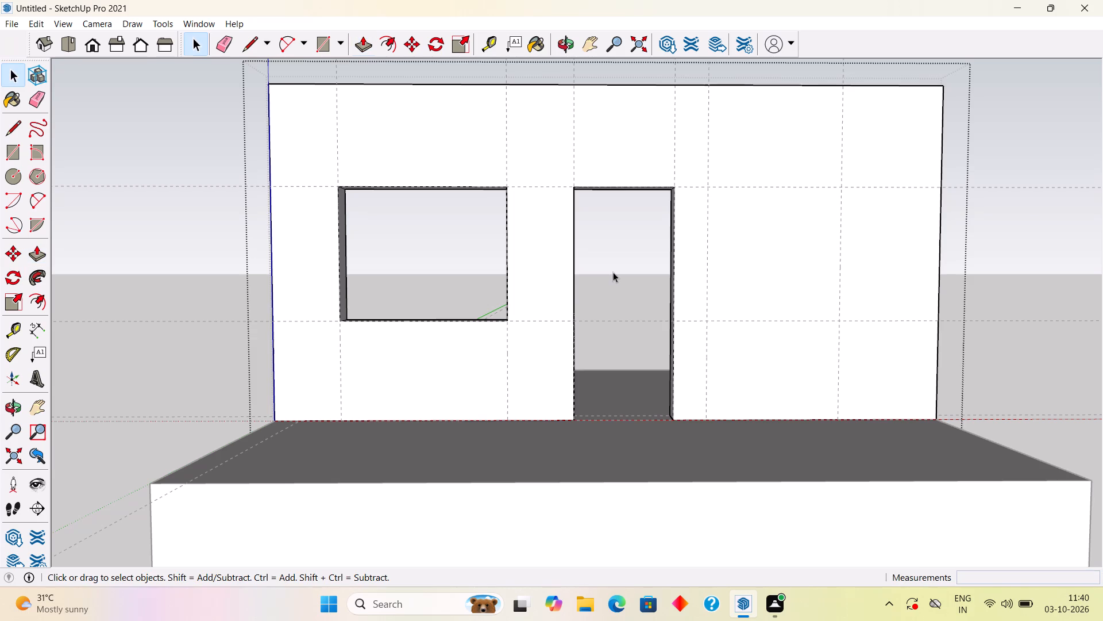
Leave the wall group and draw a separate 5' by 4' rectangle covering the window opening.
scroll(471, 329, down, 1)
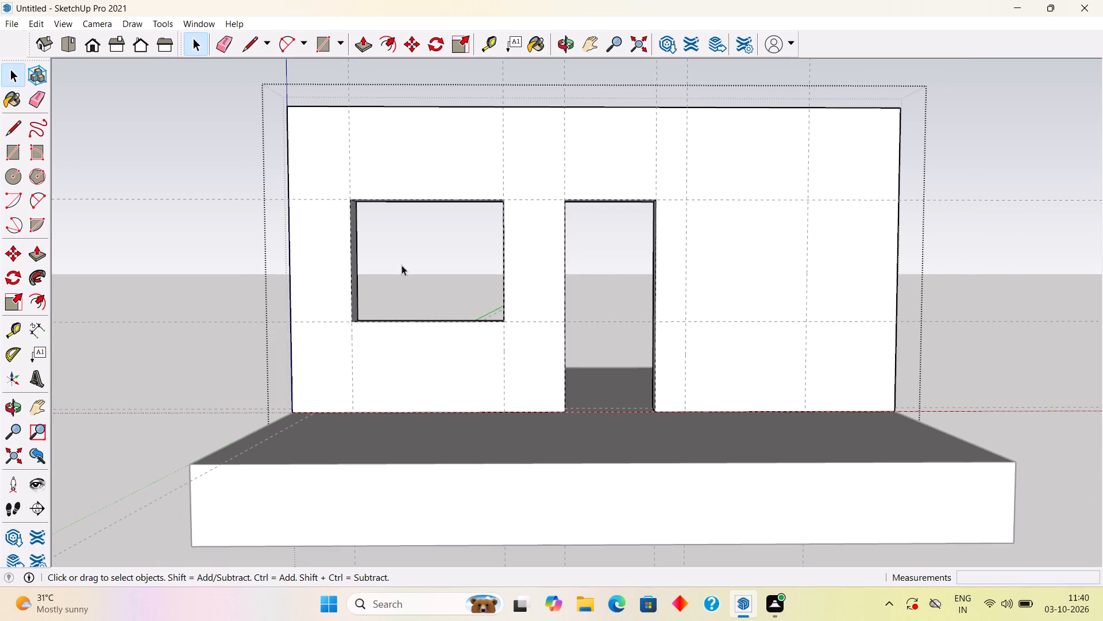
middle_drag(402, 265, 484, 281)
key(r)
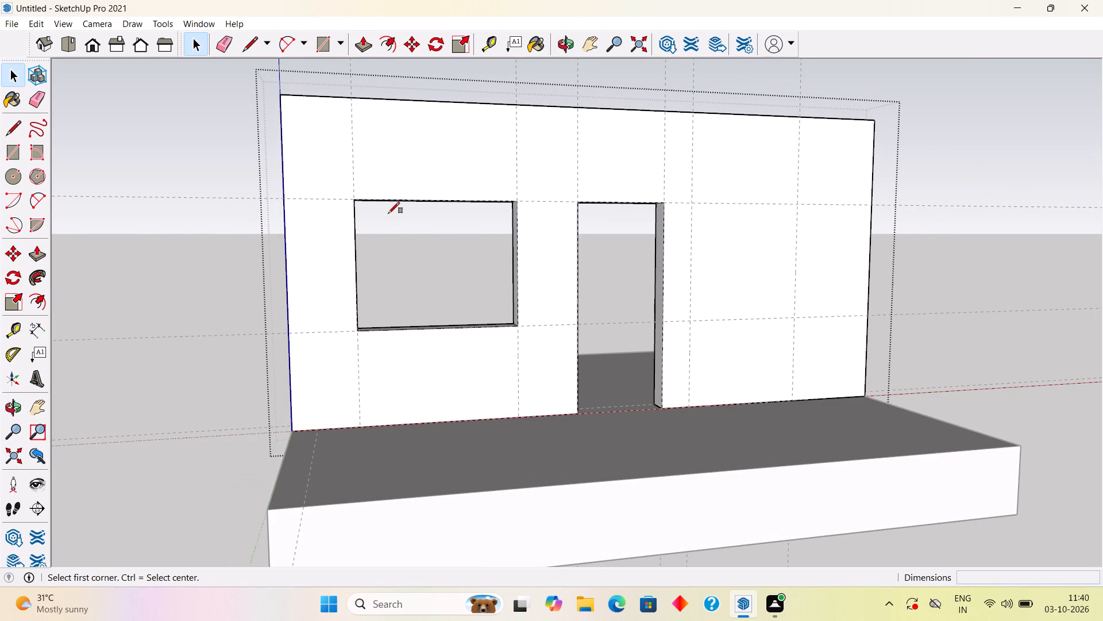
key(space)
click(240, 259)
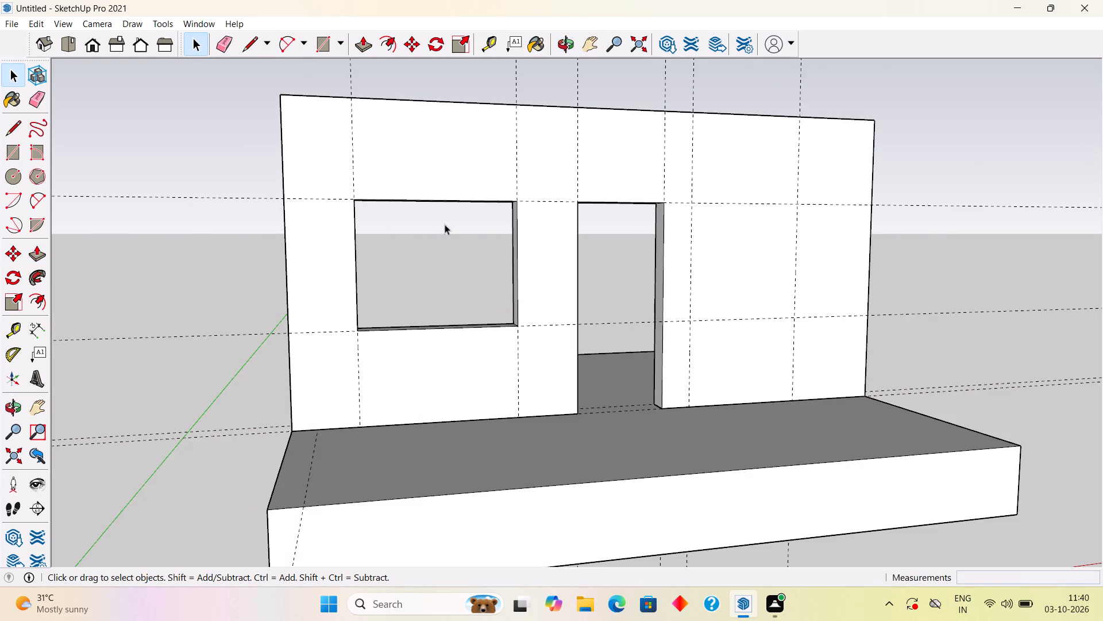
key(r)
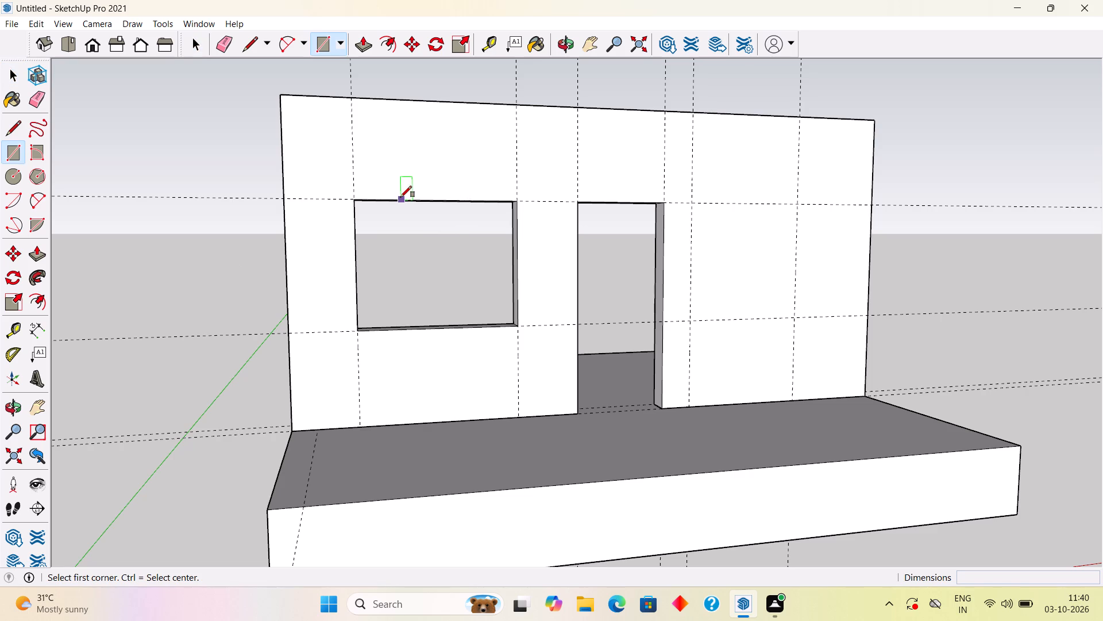
click(353, 198)
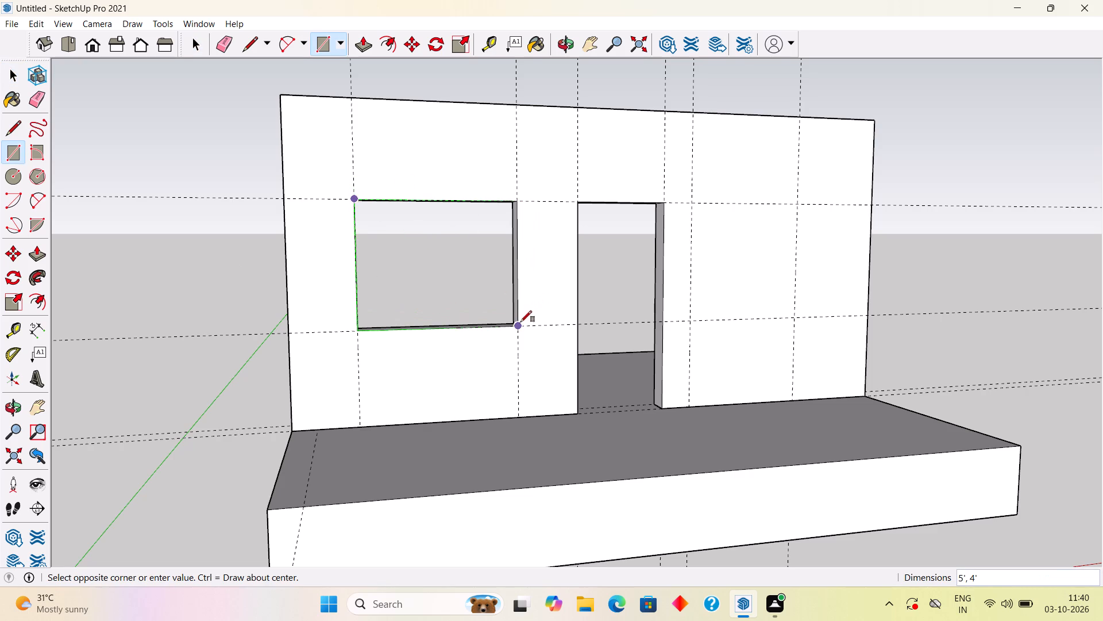
click(519, 324)
key(space)
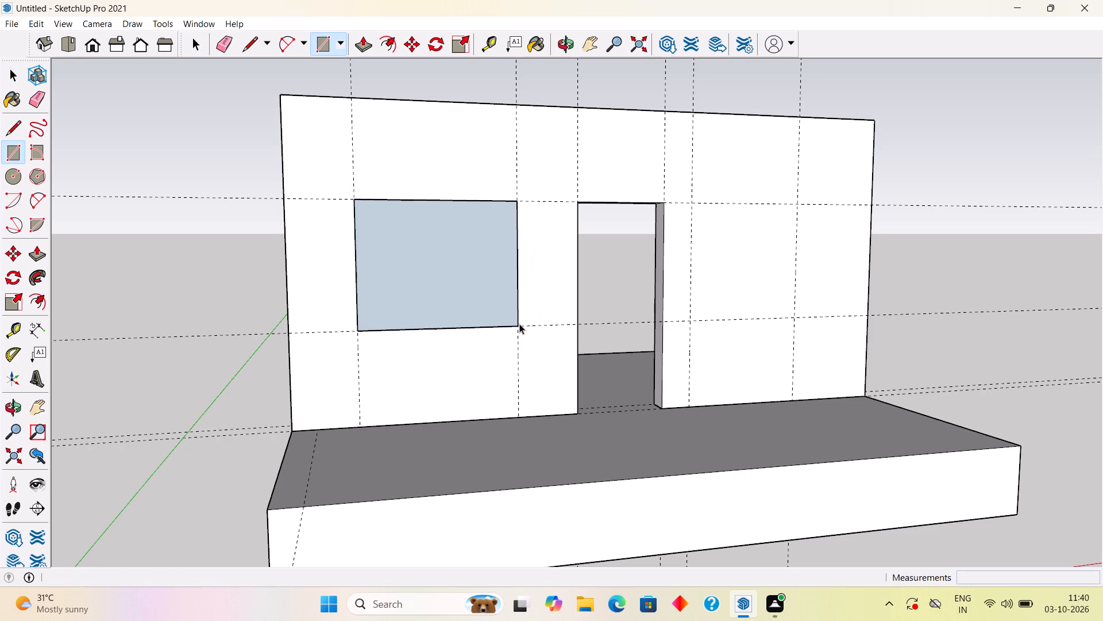
Offset the window rectangle's edges 3" inward to outline the frame.
key(f)
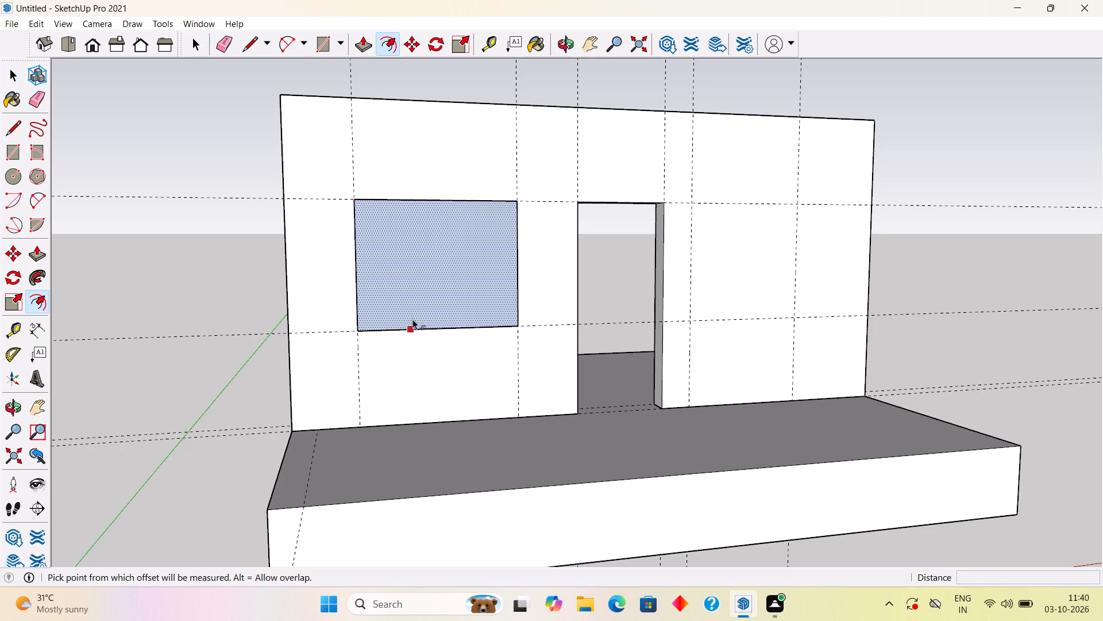
click(415, 324)
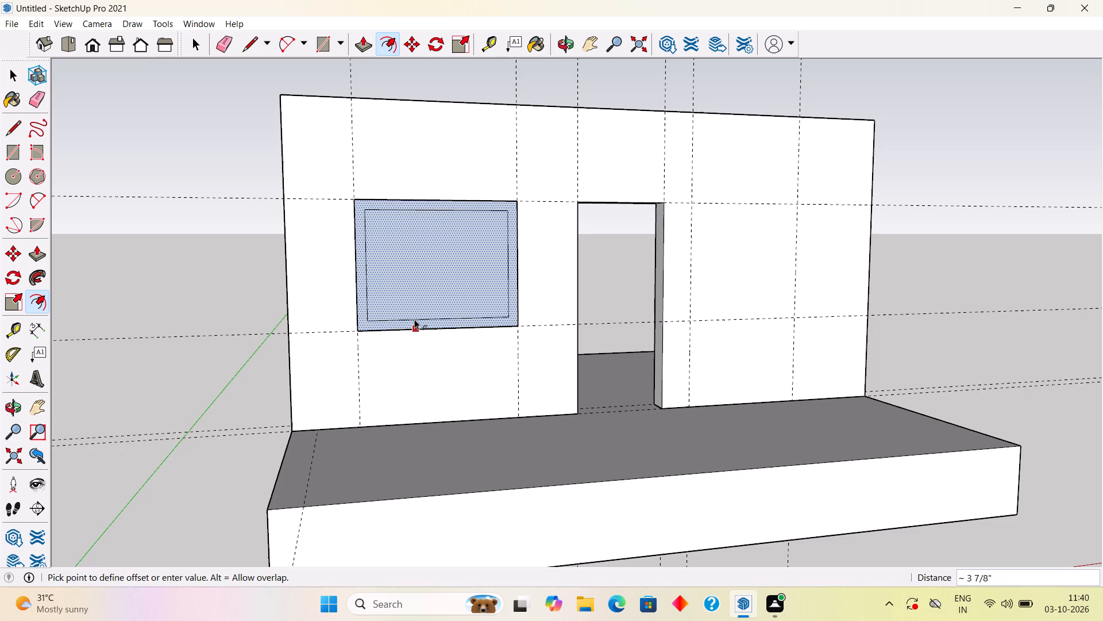
text(3")
key(Return)
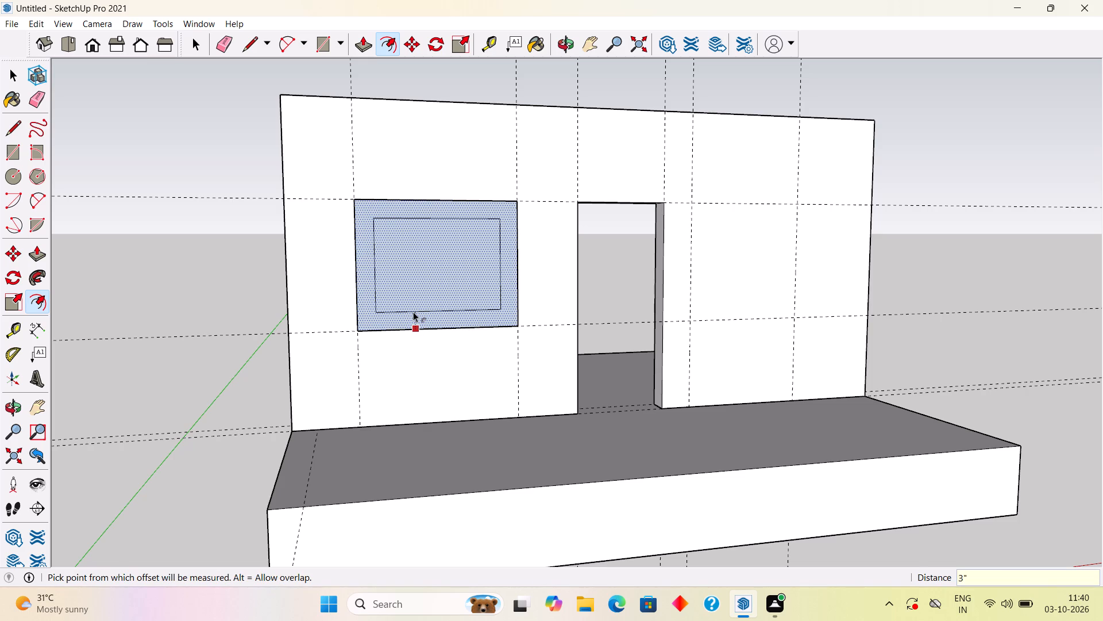
key(space)
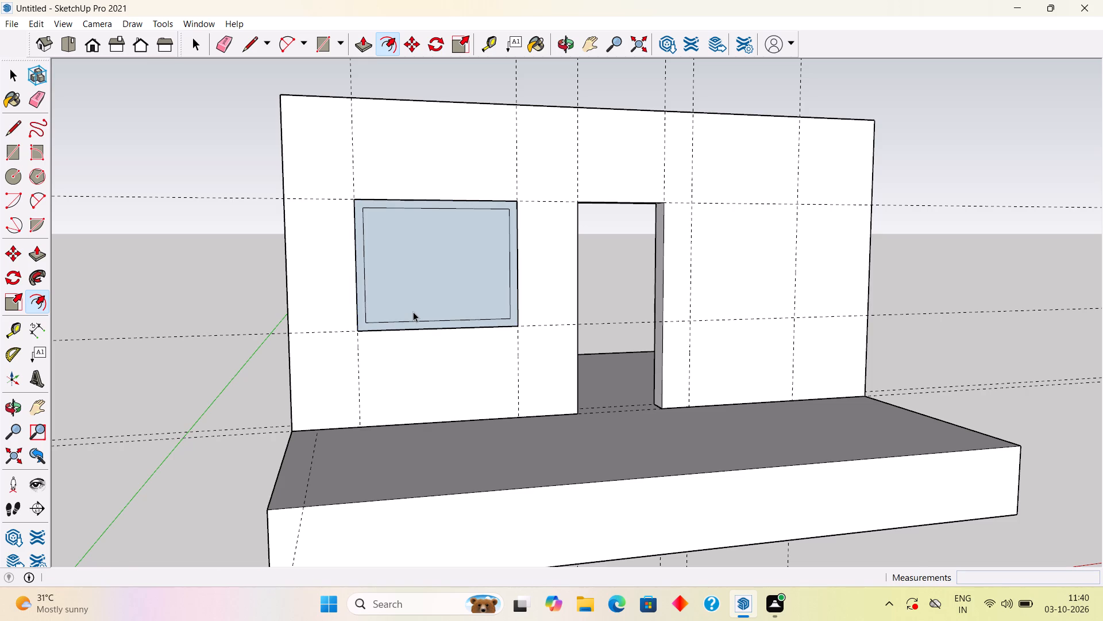
Place a vertical guide 2' 6" from the window's side edge, at its midpoint, plus guides 1.5" to either side of it.
key(t)
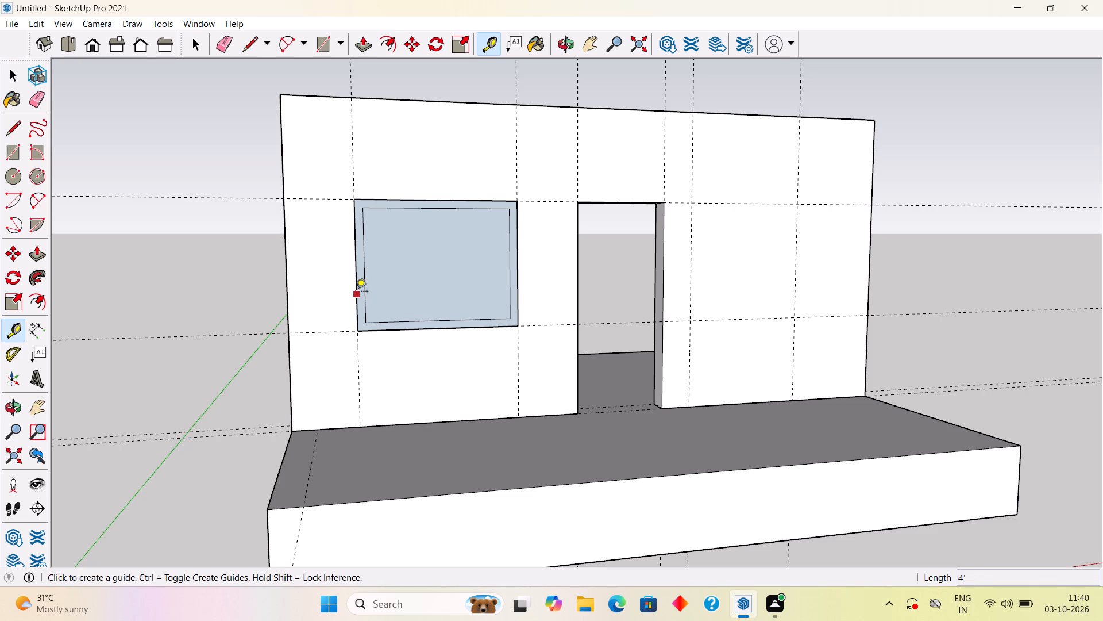
click(356, 292)
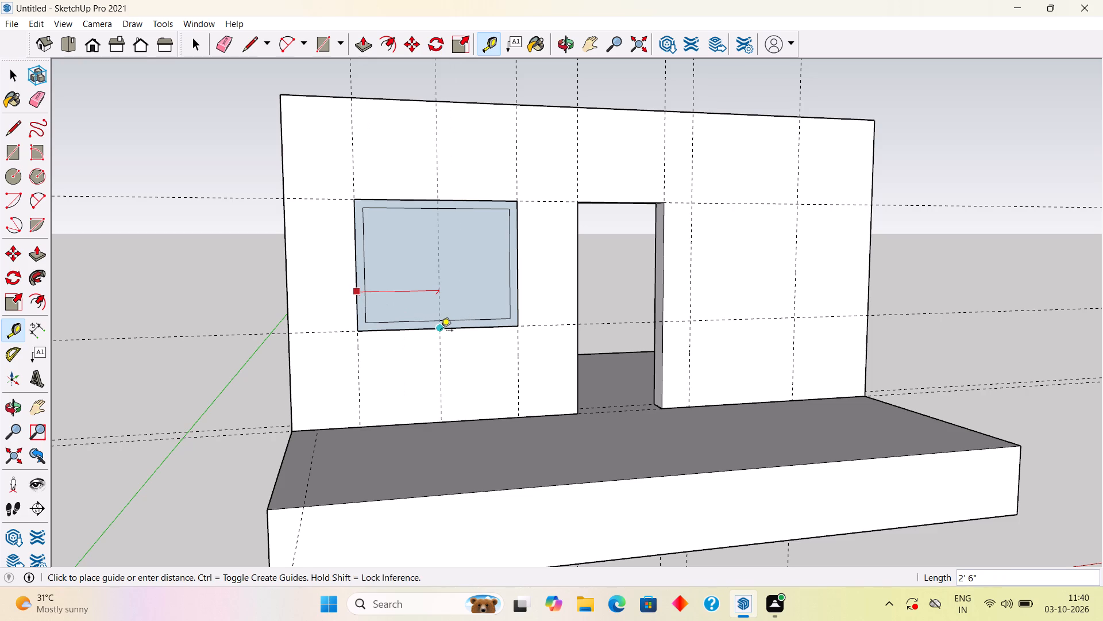
click(441, 331)
click(440, 283)
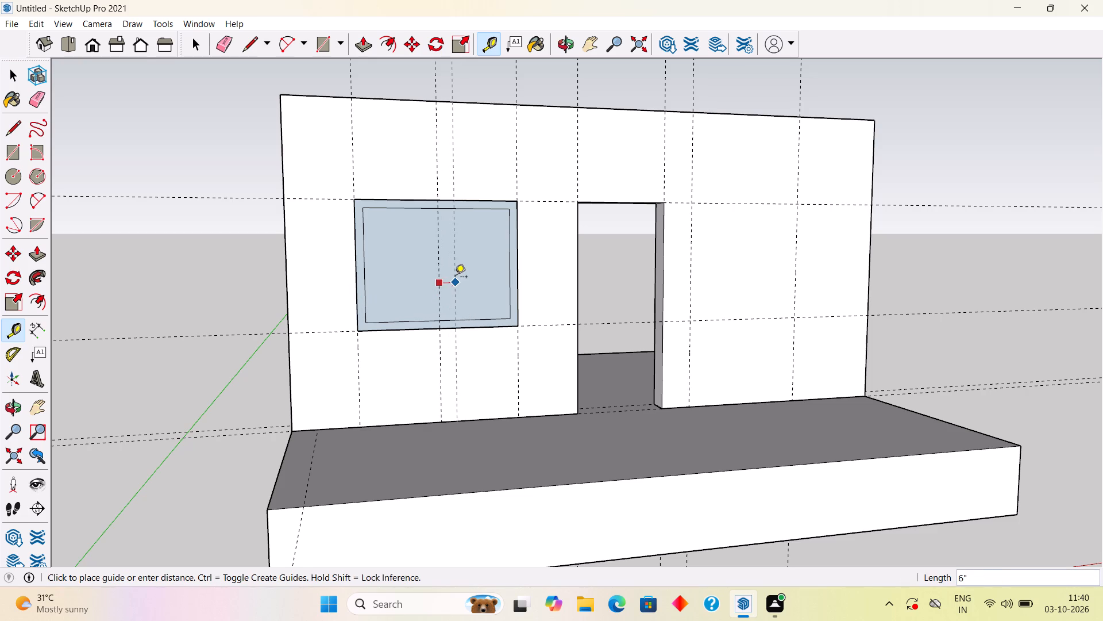
text(1.5")
key(Return)
scroll(455, 278, up, 5)
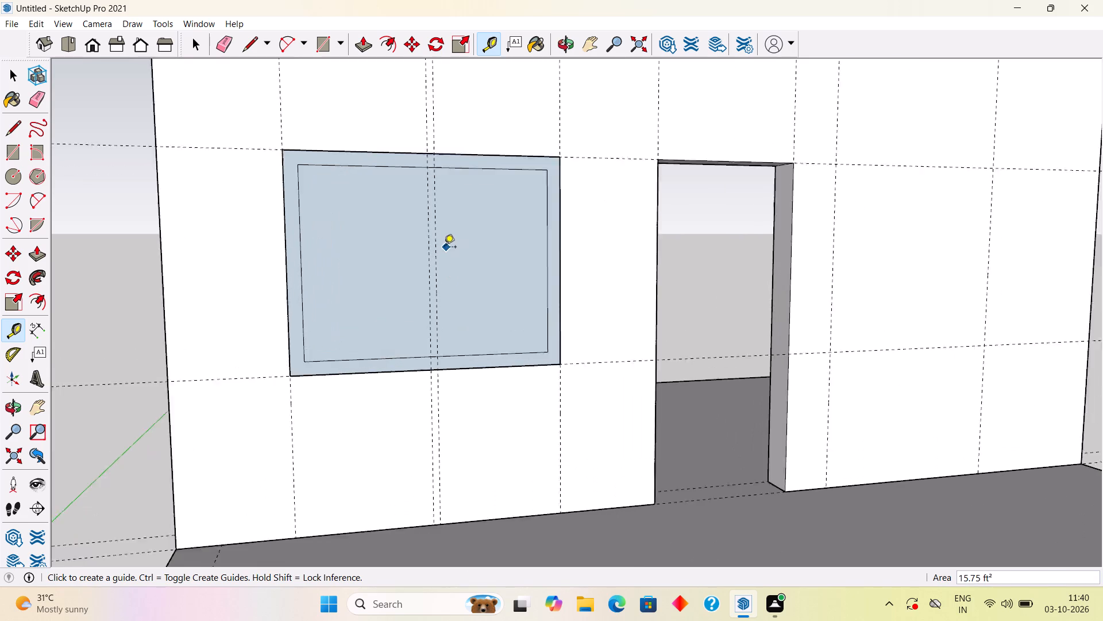
scroll(444, 248, up, 2)
click(423, 275)
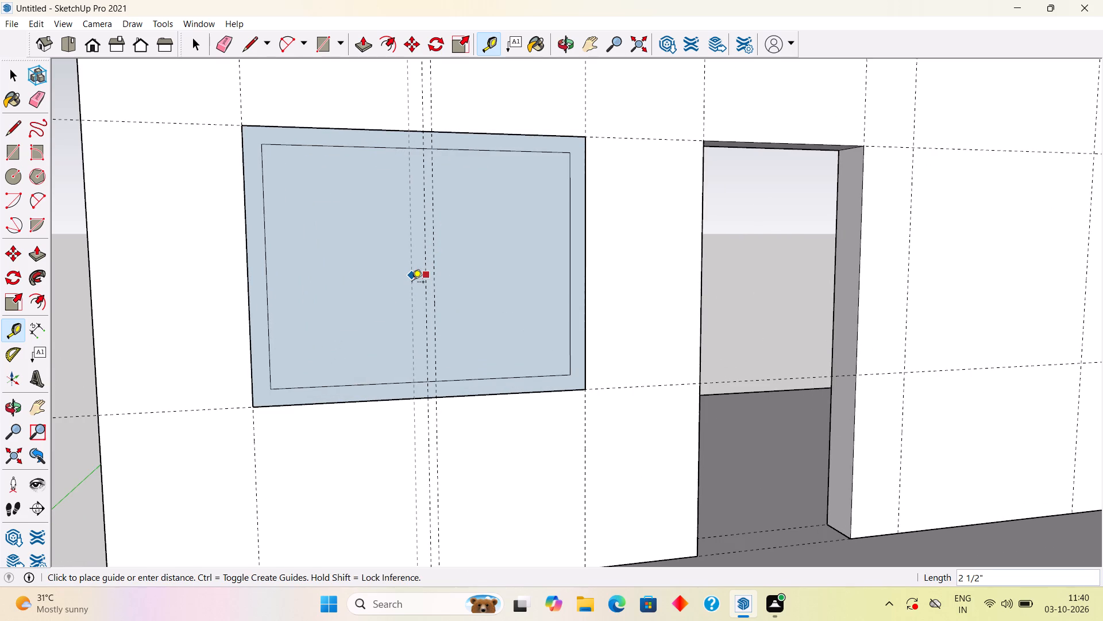
text(1.5)
key(shift+quotedbl)
key(Return)
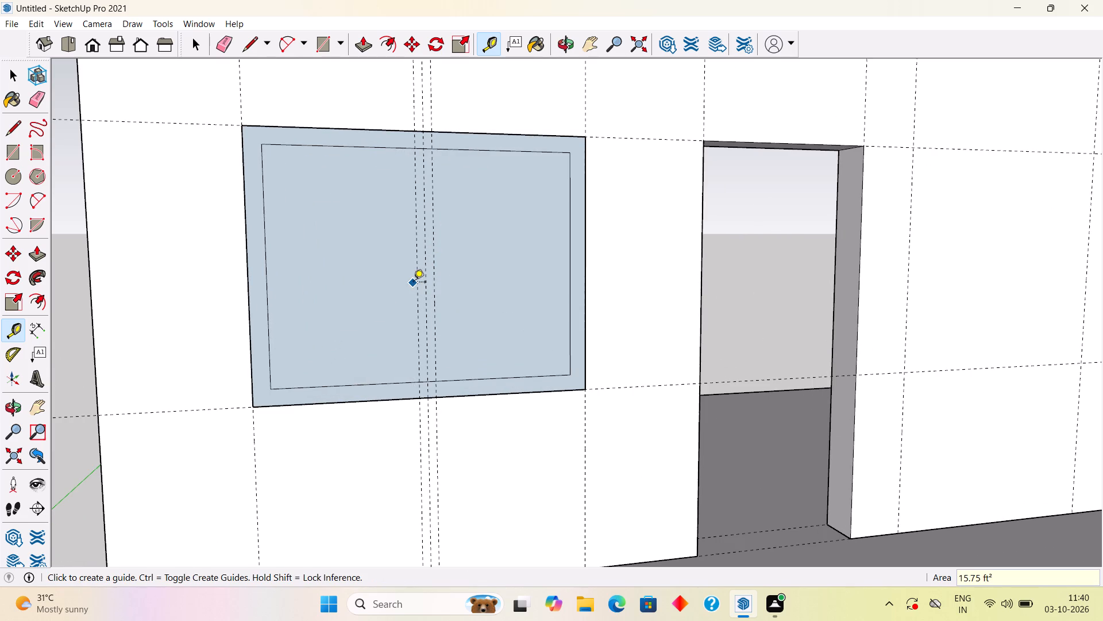
key(space)
Draw two 3' 6" vertical lines along the outer centre guides, between the inner rectangle's upper and lower edges, to outline the mullion.
key(l)
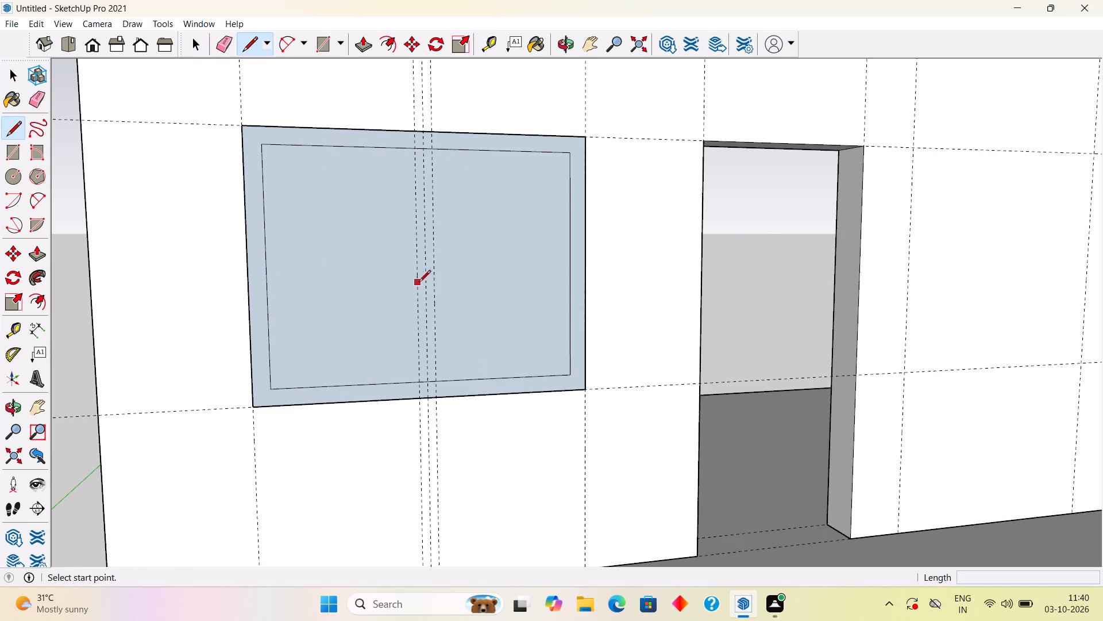
click(416, 149)
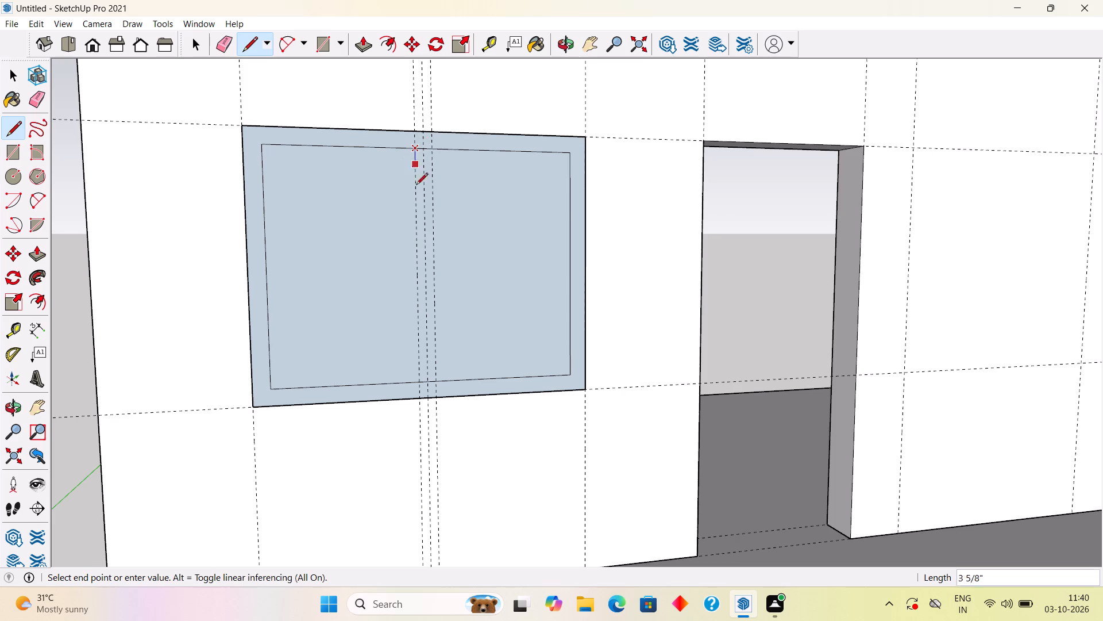
click(418, 383)
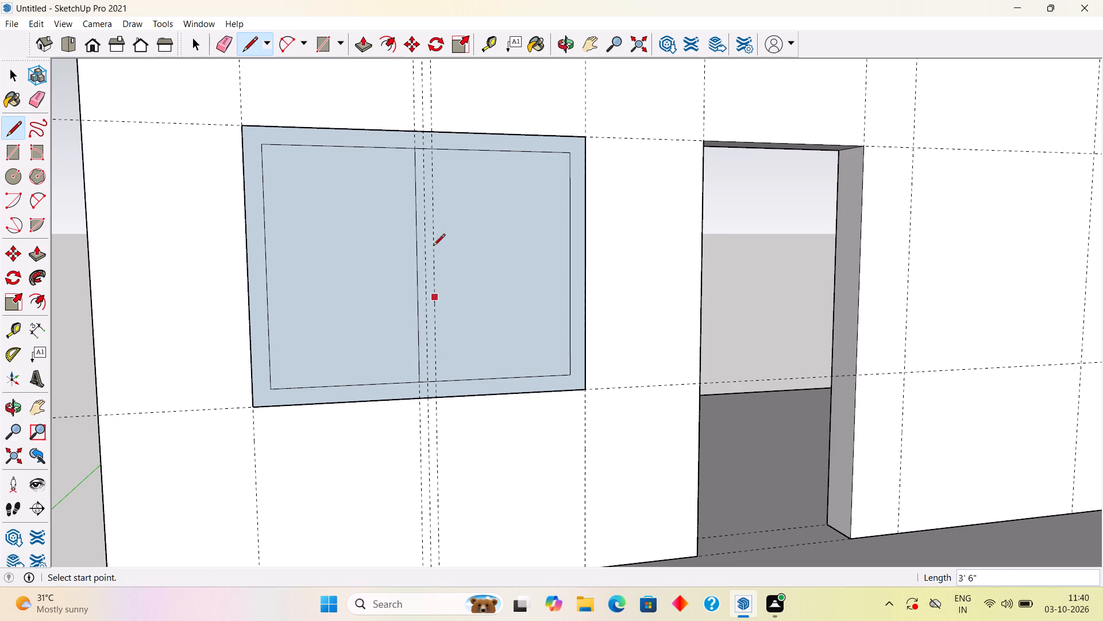
click(433, 149)
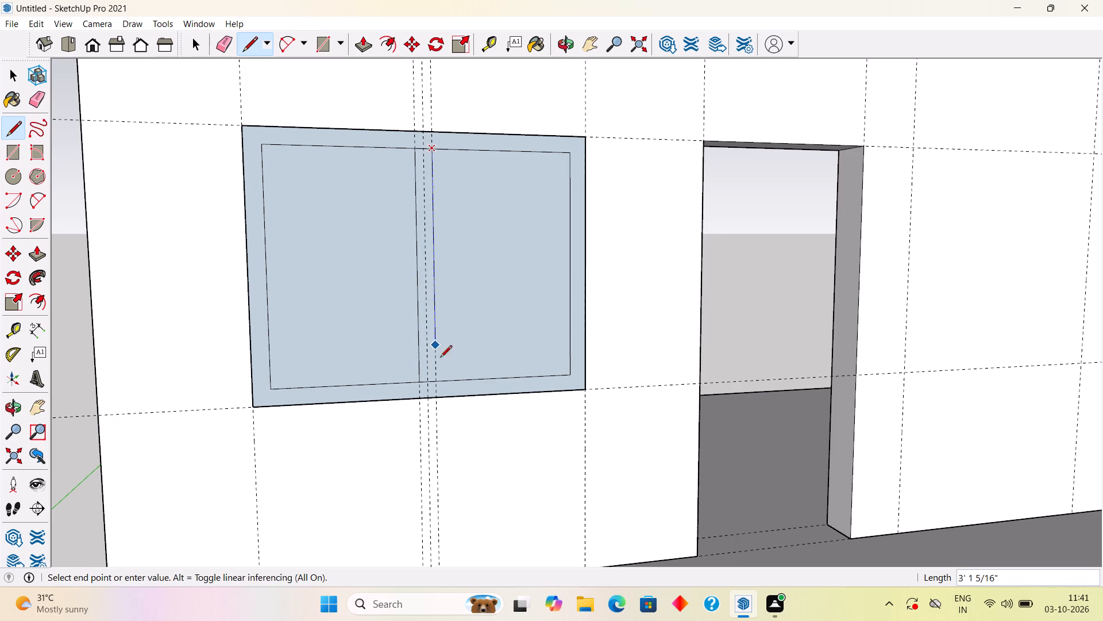
click(440, 384)
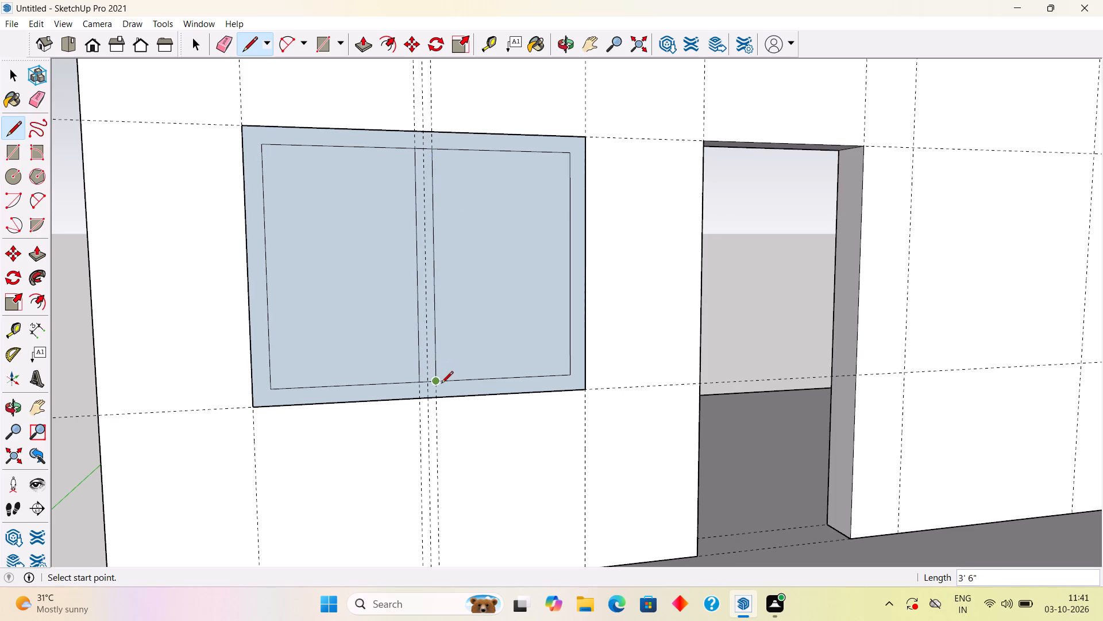
key(space)
Erase the short inner-rectangle segments between the two mullion lines so the mullion merges with the frame.
text(e)
click(430, 380)
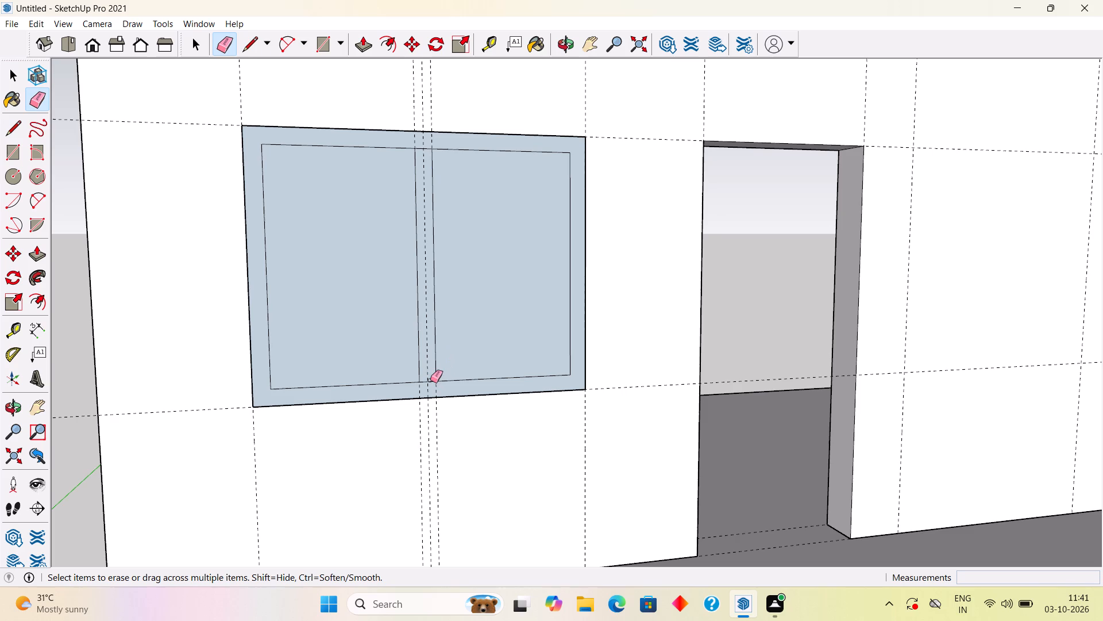
click(434, 382)
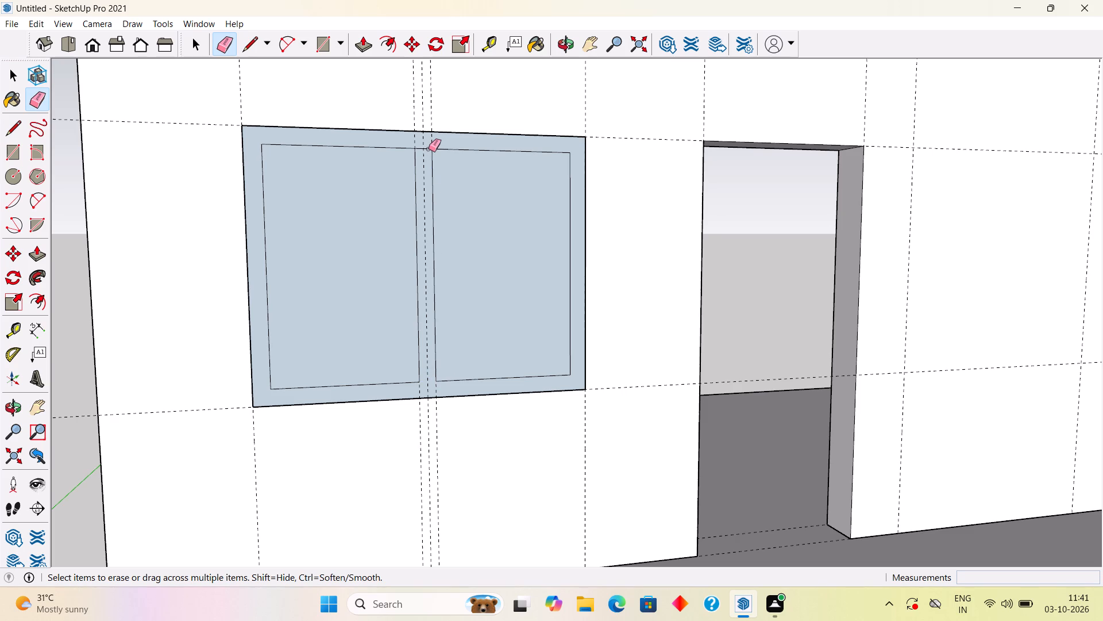
click(429, 149)
key(space)
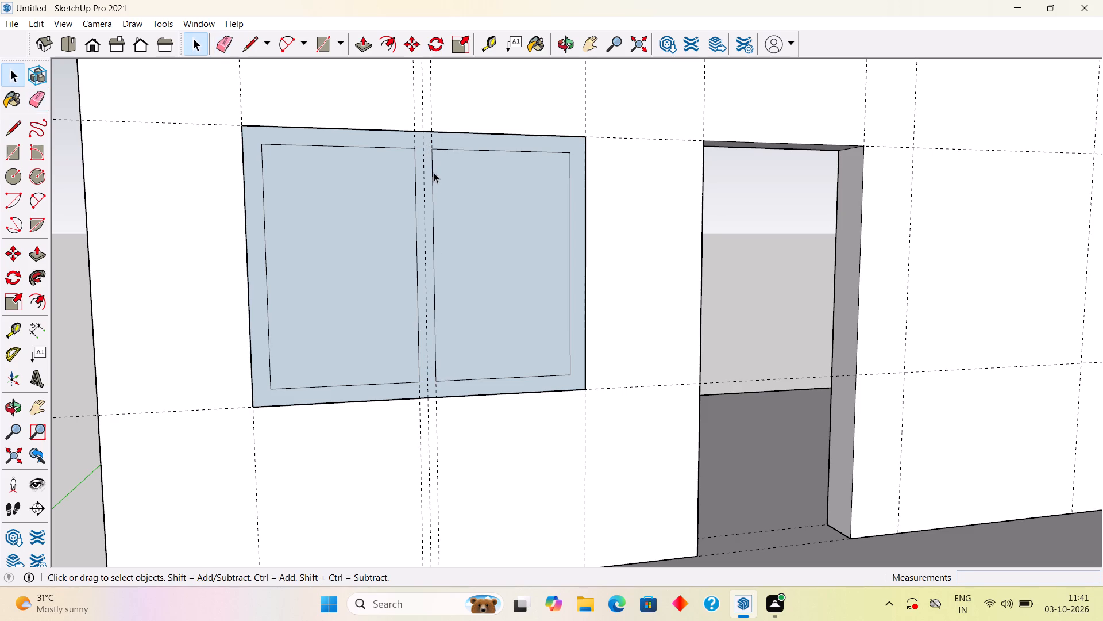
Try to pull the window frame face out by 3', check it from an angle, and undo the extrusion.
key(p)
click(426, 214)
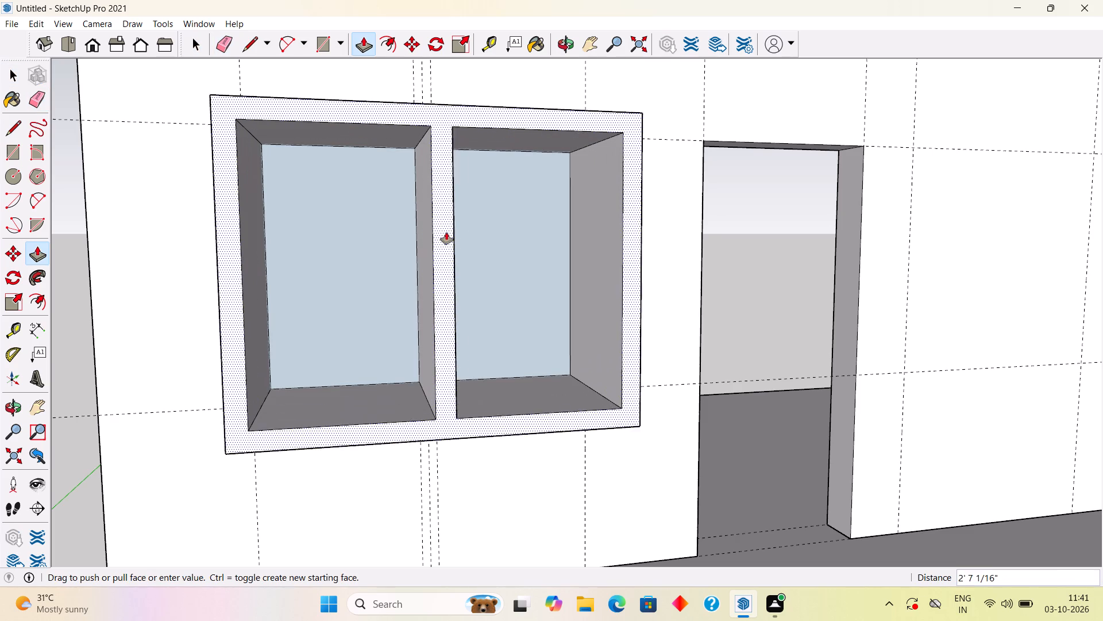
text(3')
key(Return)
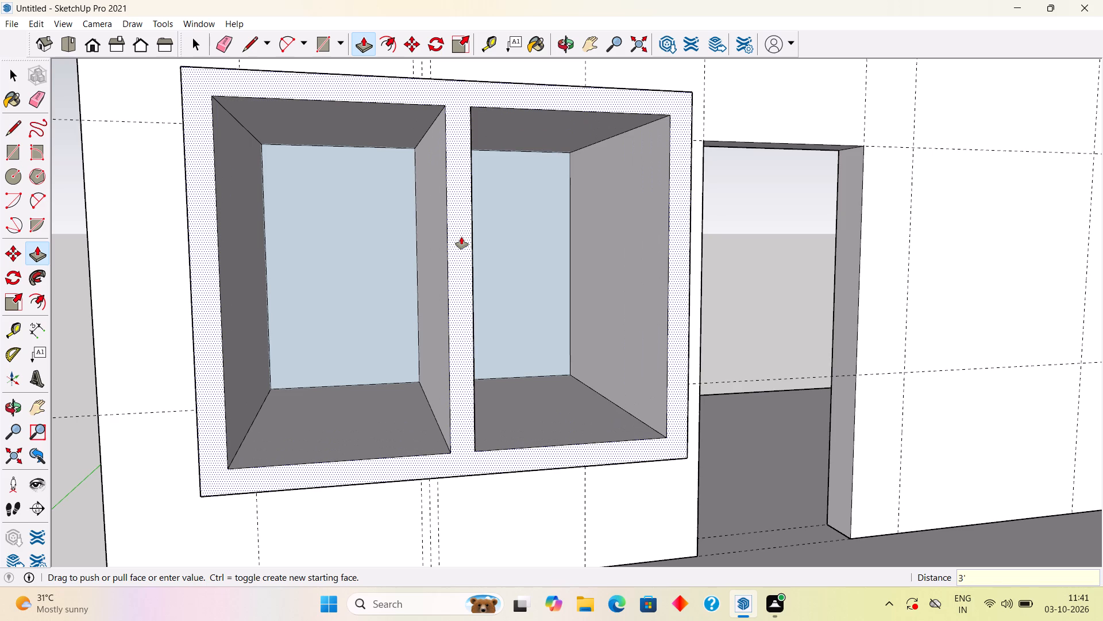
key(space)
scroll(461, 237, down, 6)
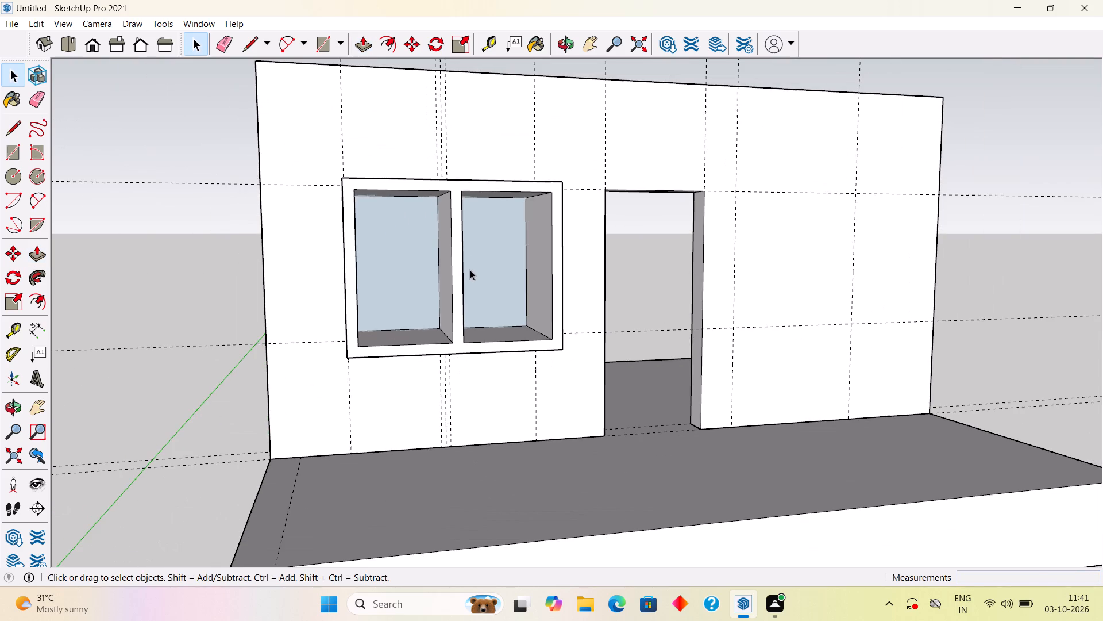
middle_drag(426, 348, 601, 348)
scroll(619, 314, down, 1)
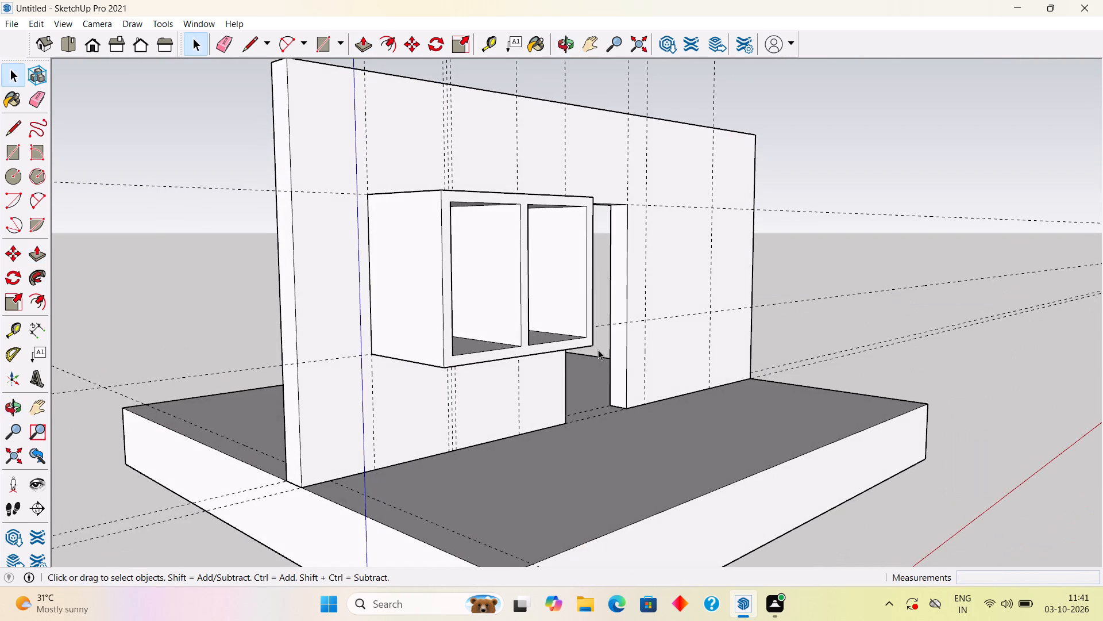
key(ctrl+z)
Pull the window frame and mullion face out by 3".
click(390, 348)
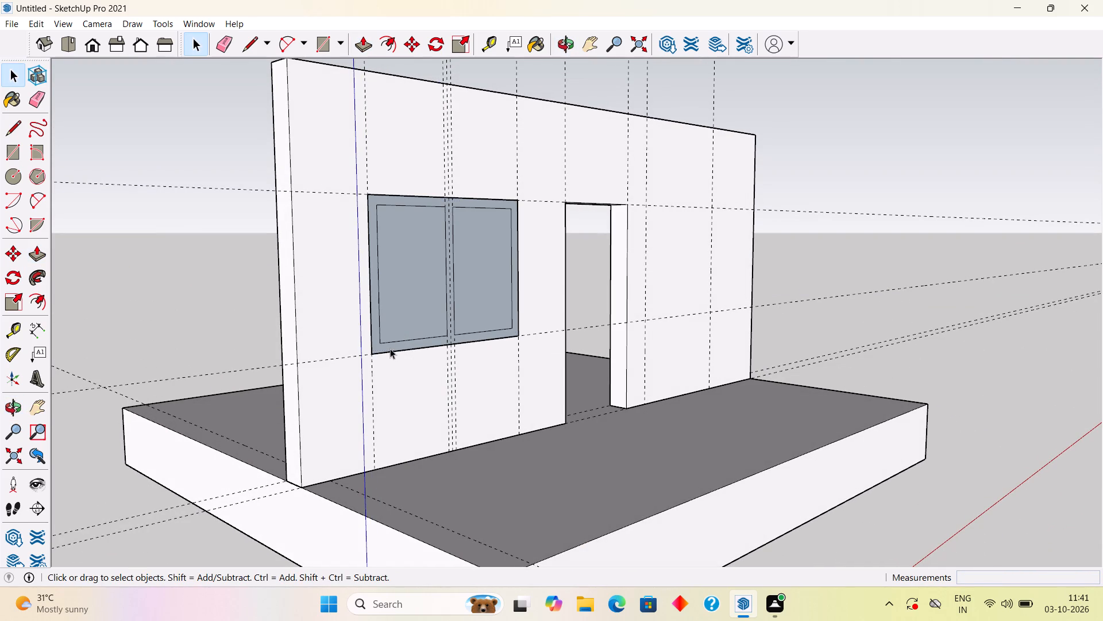
key(p)
click(390, 345)
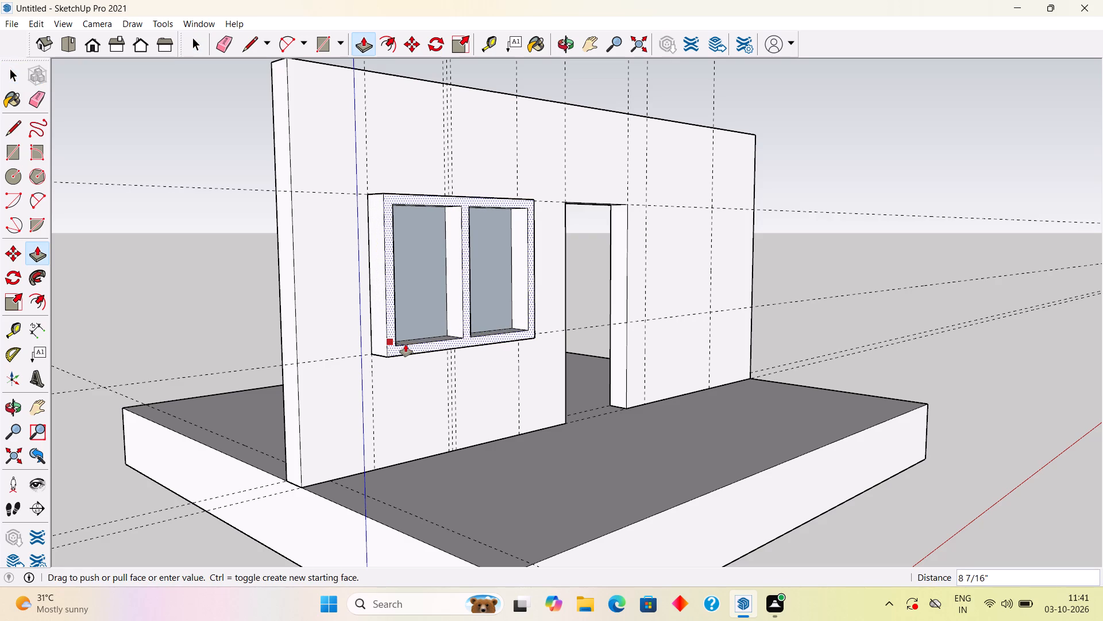
text(3")
key(Return)
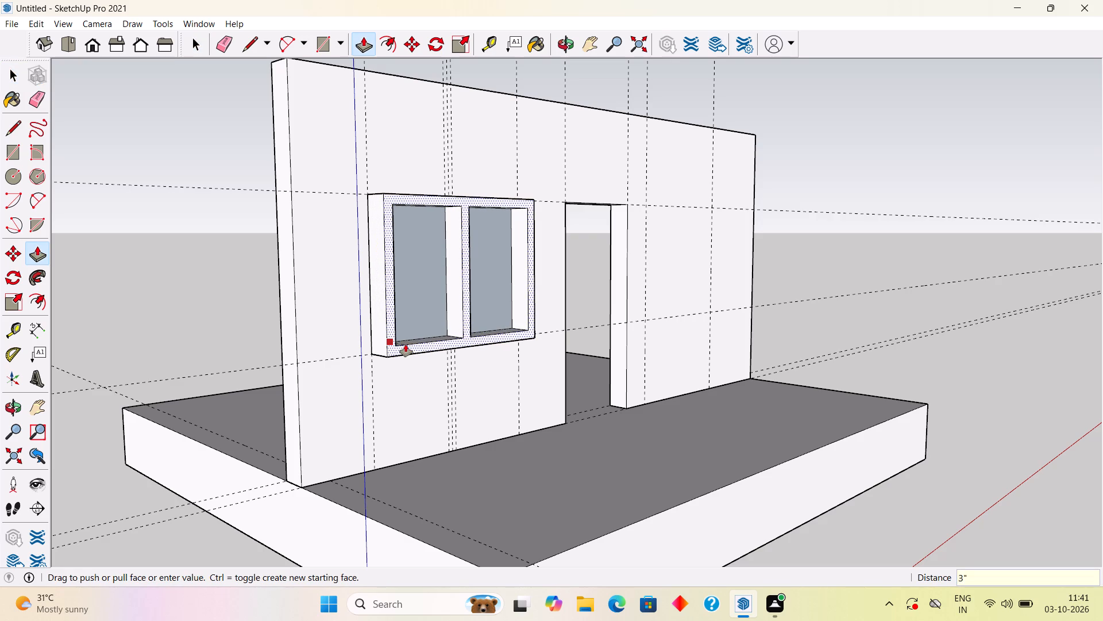
key(space)
Delete the pane face inside the window frame on the side farthest from the door.
triple_click(406, 344)
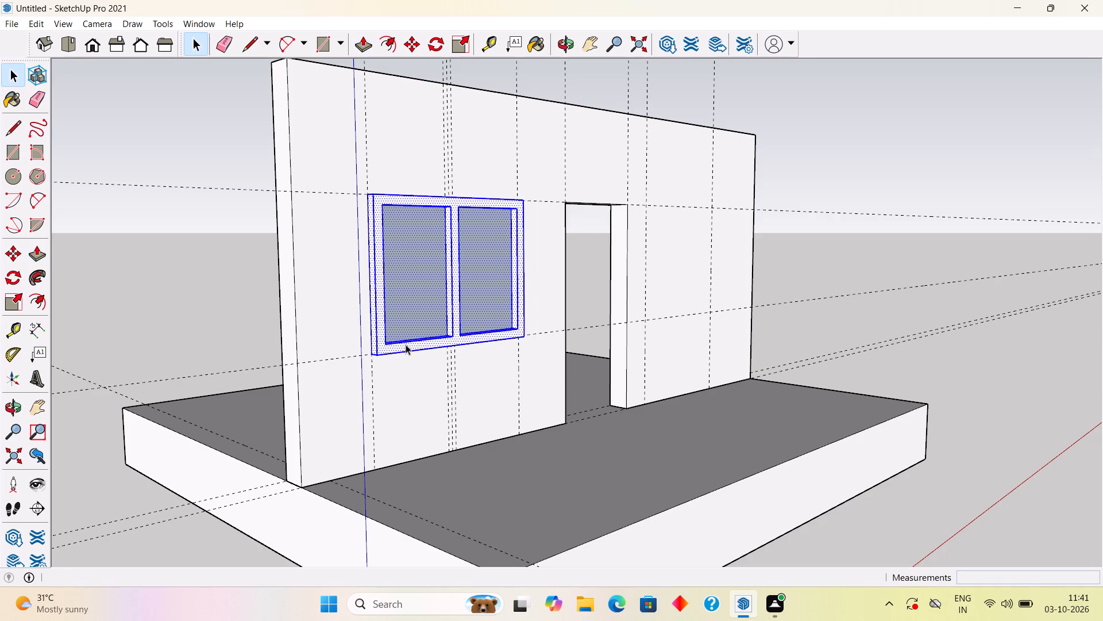
click(245, 256)
click(411, 270)
key(Delete)
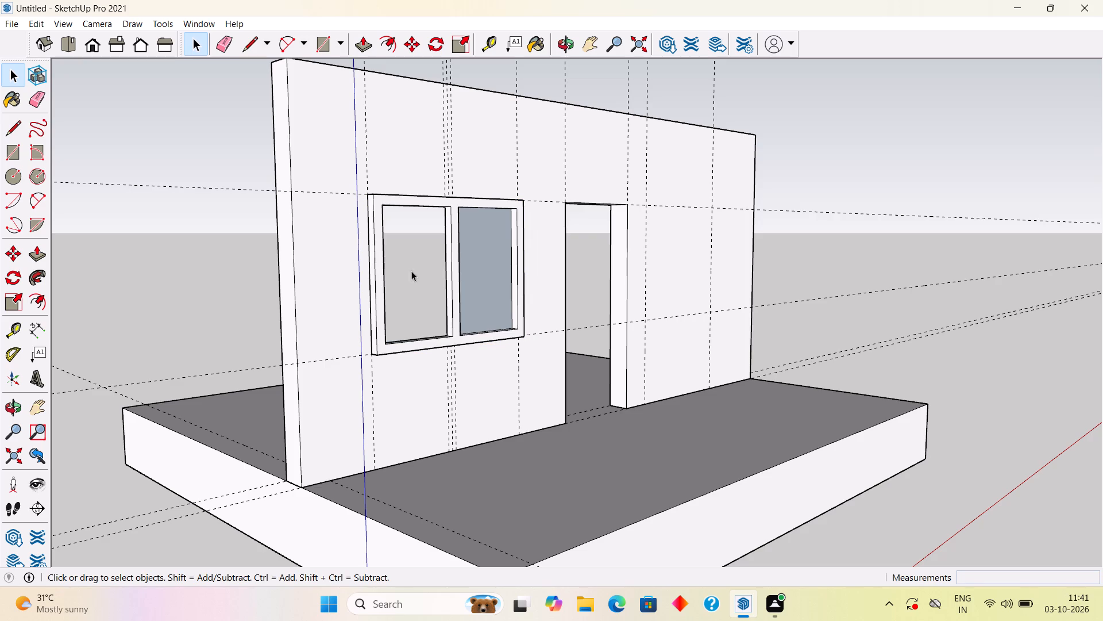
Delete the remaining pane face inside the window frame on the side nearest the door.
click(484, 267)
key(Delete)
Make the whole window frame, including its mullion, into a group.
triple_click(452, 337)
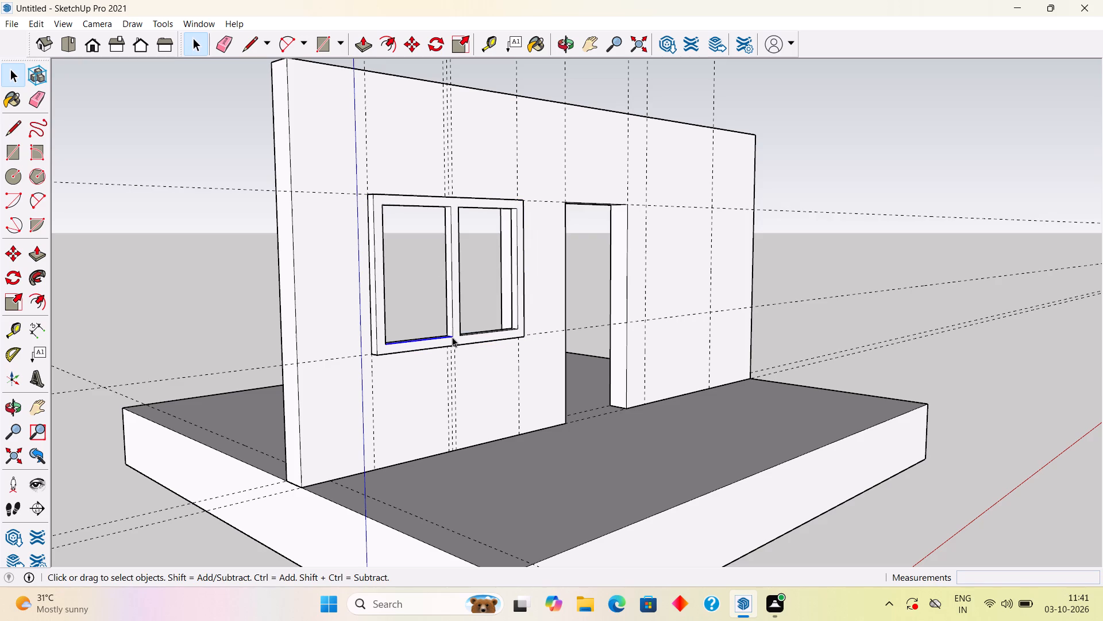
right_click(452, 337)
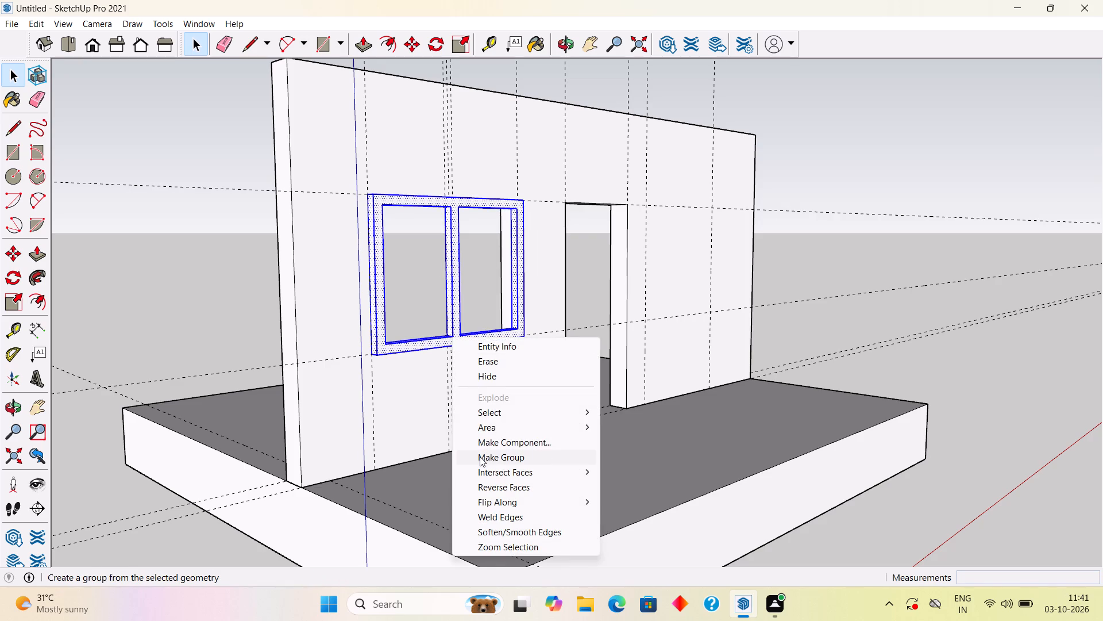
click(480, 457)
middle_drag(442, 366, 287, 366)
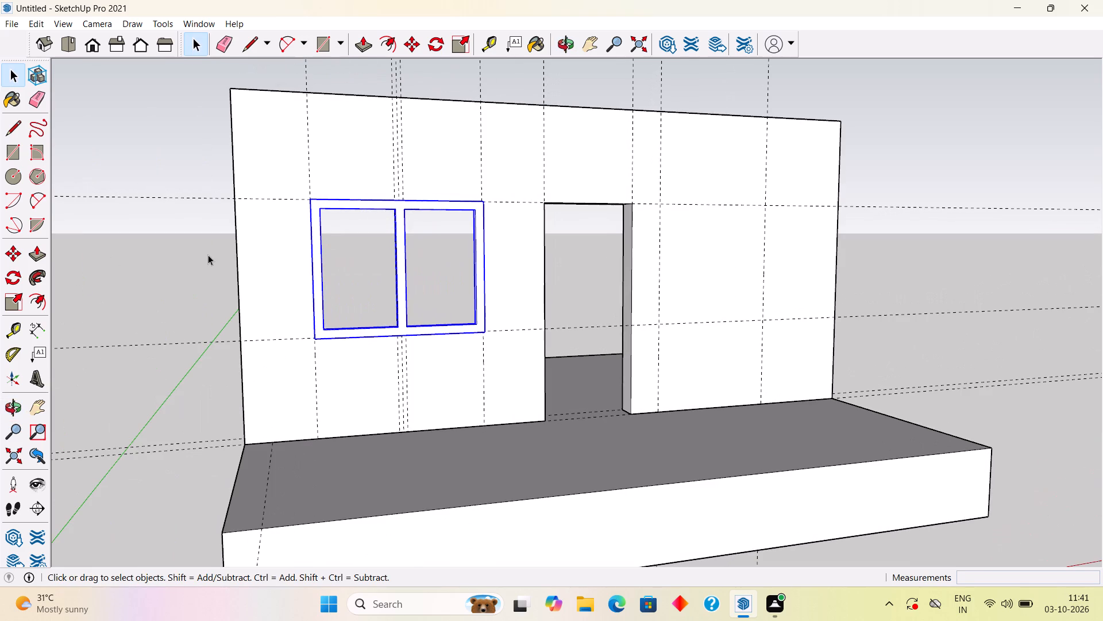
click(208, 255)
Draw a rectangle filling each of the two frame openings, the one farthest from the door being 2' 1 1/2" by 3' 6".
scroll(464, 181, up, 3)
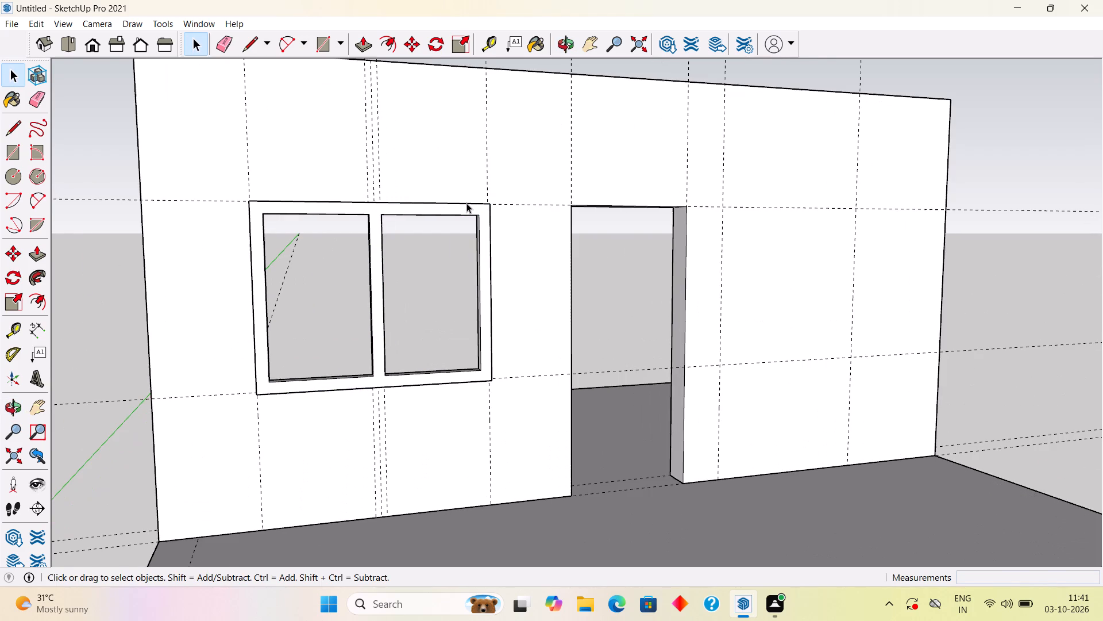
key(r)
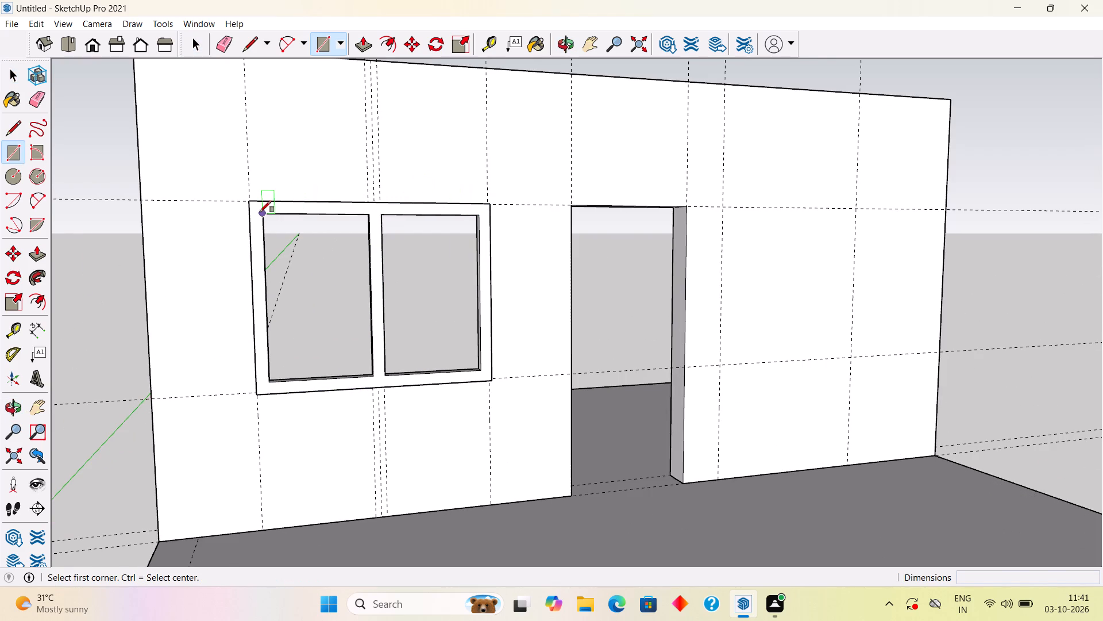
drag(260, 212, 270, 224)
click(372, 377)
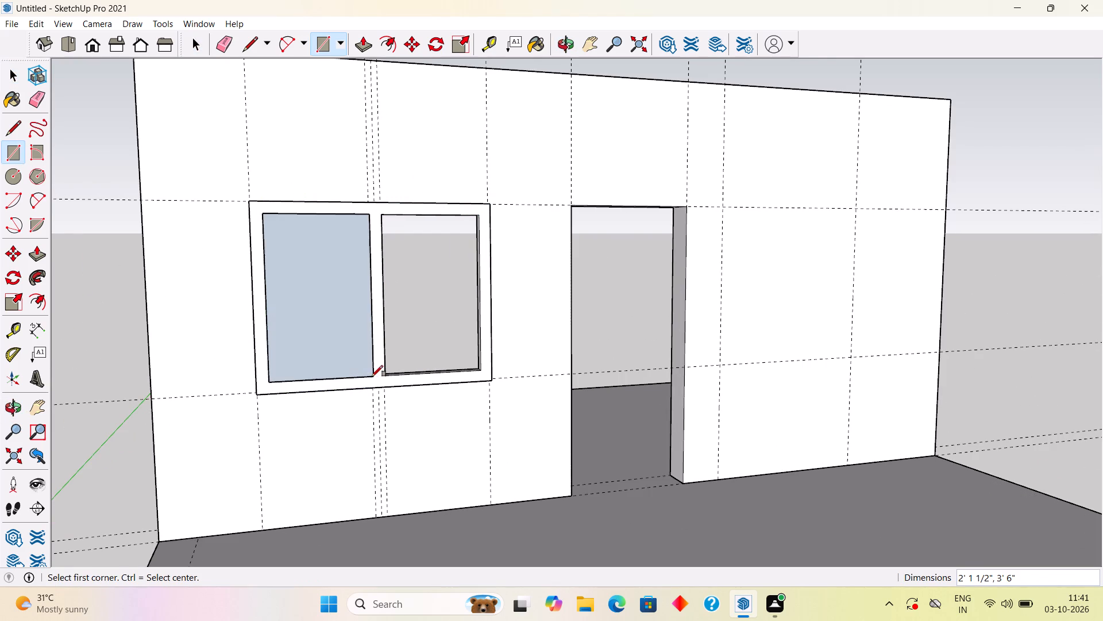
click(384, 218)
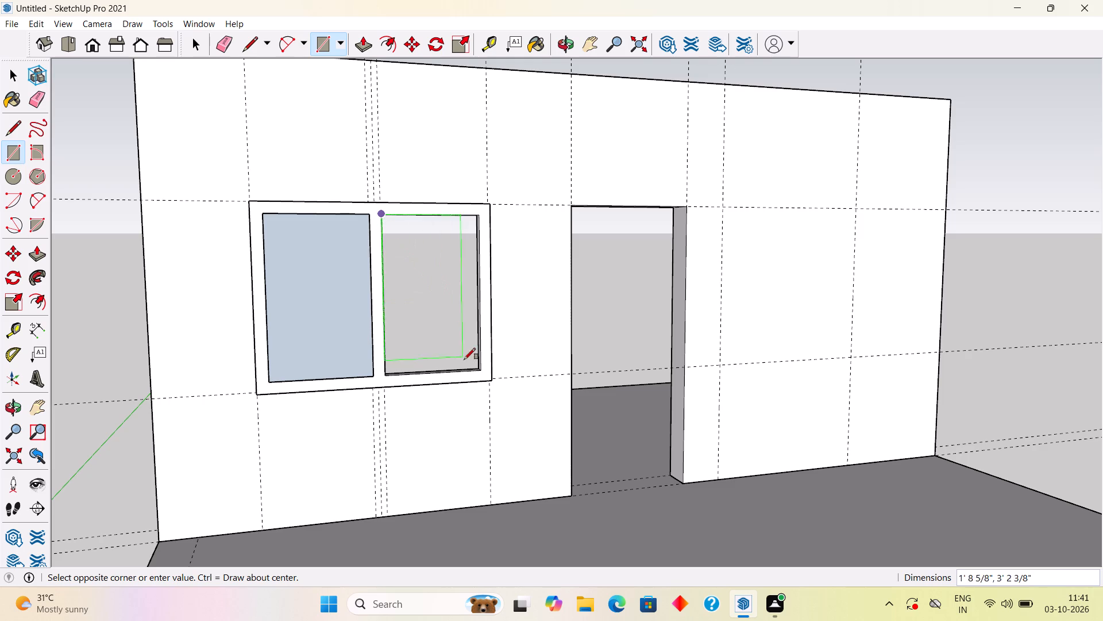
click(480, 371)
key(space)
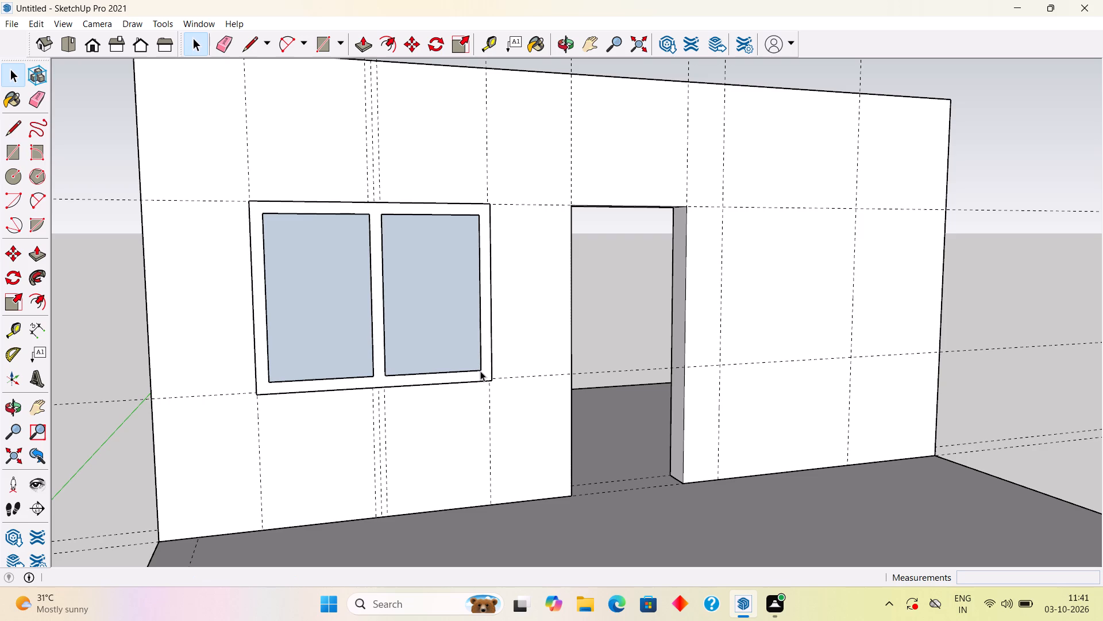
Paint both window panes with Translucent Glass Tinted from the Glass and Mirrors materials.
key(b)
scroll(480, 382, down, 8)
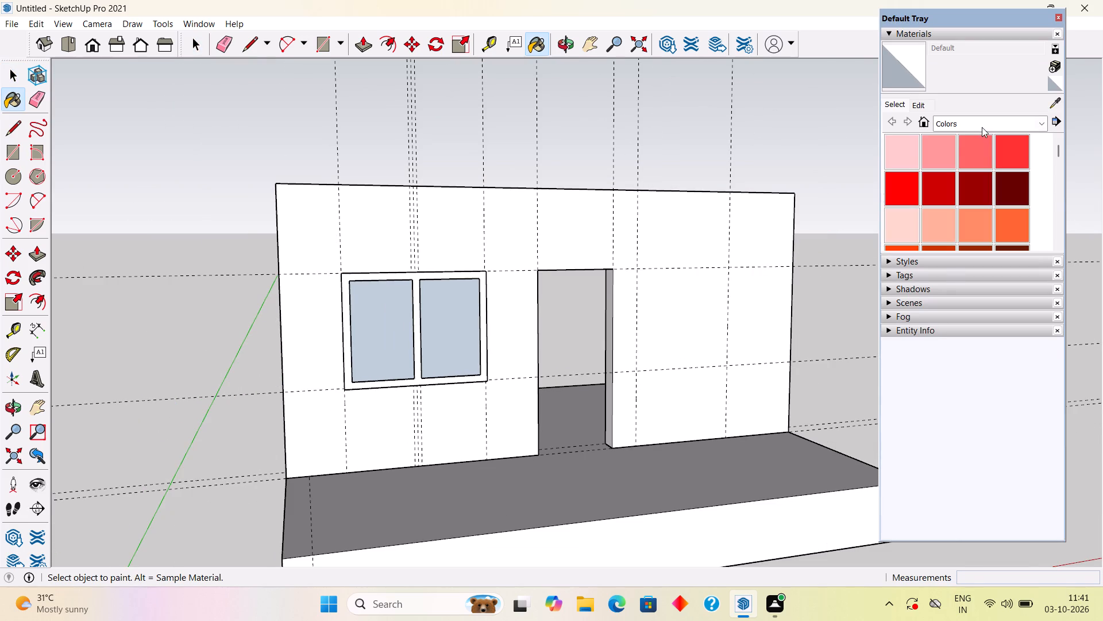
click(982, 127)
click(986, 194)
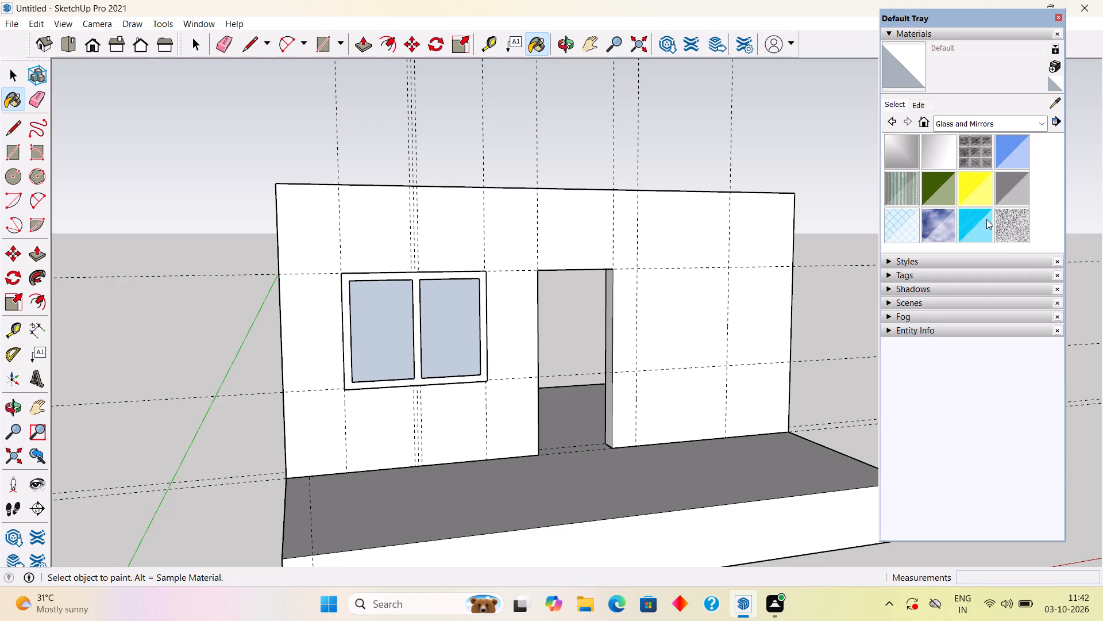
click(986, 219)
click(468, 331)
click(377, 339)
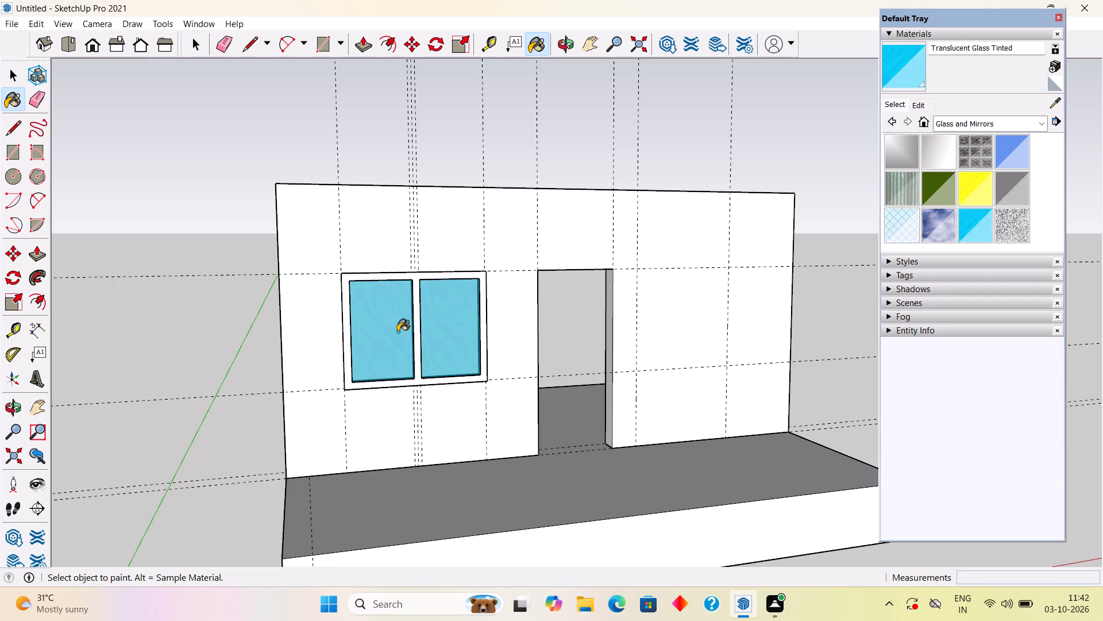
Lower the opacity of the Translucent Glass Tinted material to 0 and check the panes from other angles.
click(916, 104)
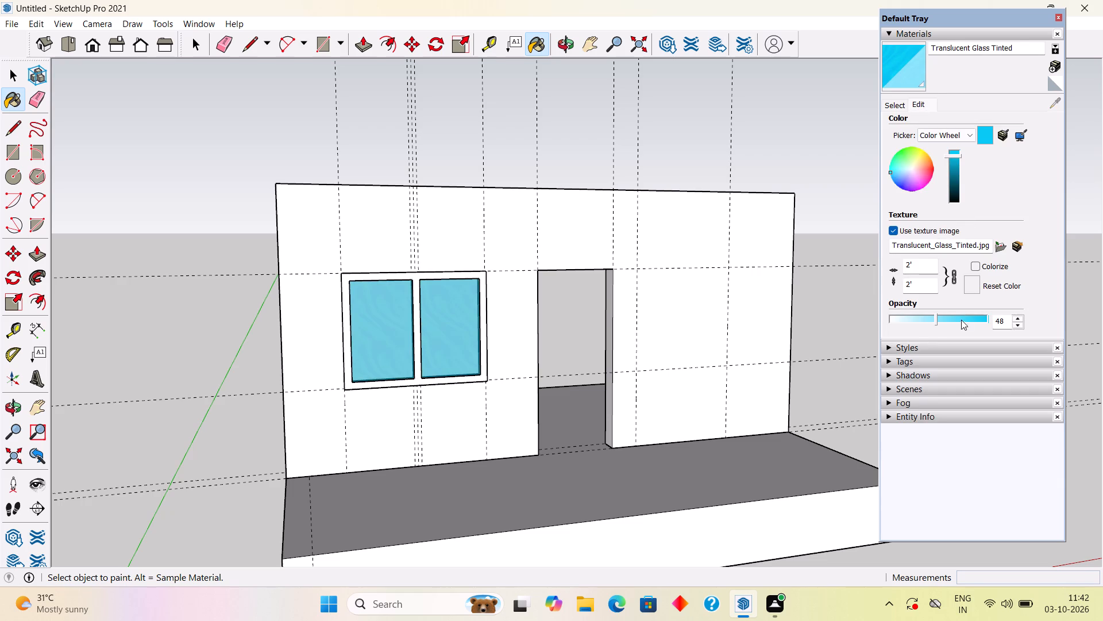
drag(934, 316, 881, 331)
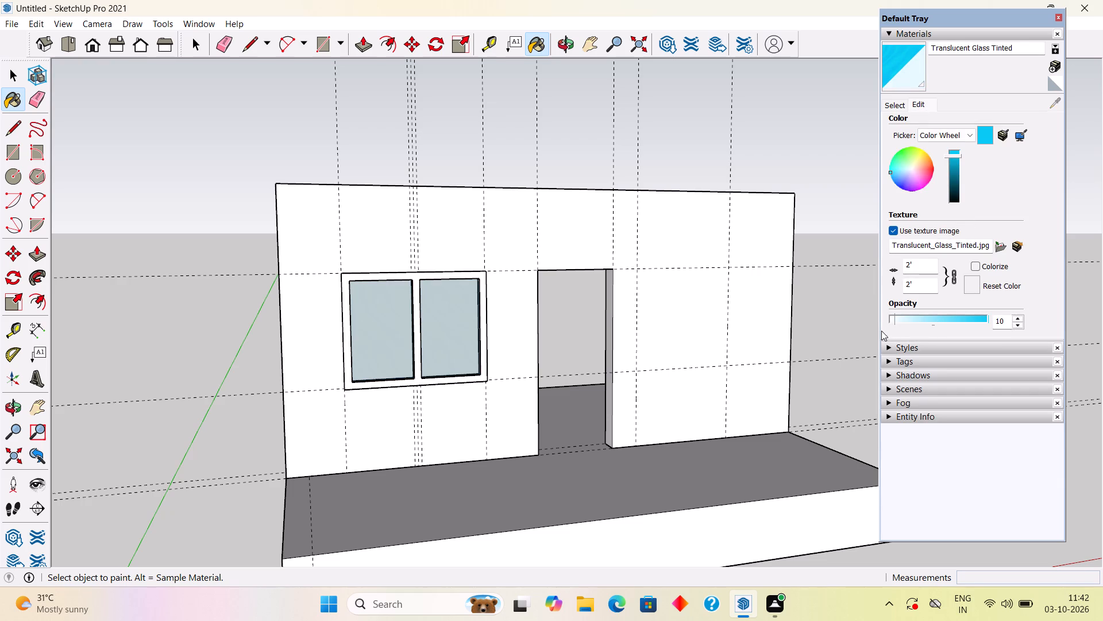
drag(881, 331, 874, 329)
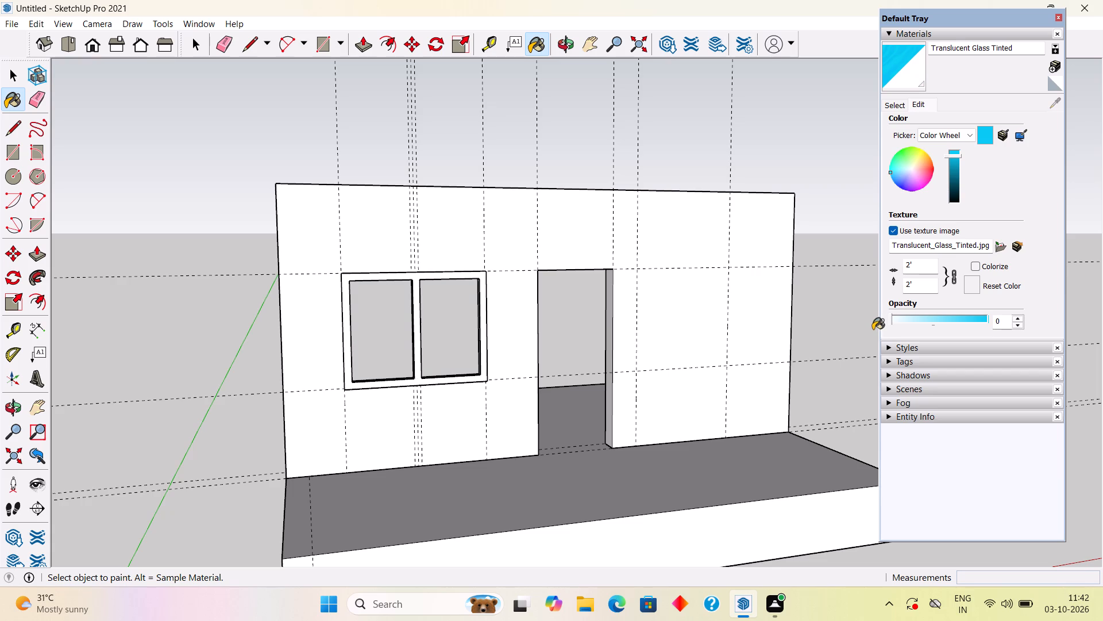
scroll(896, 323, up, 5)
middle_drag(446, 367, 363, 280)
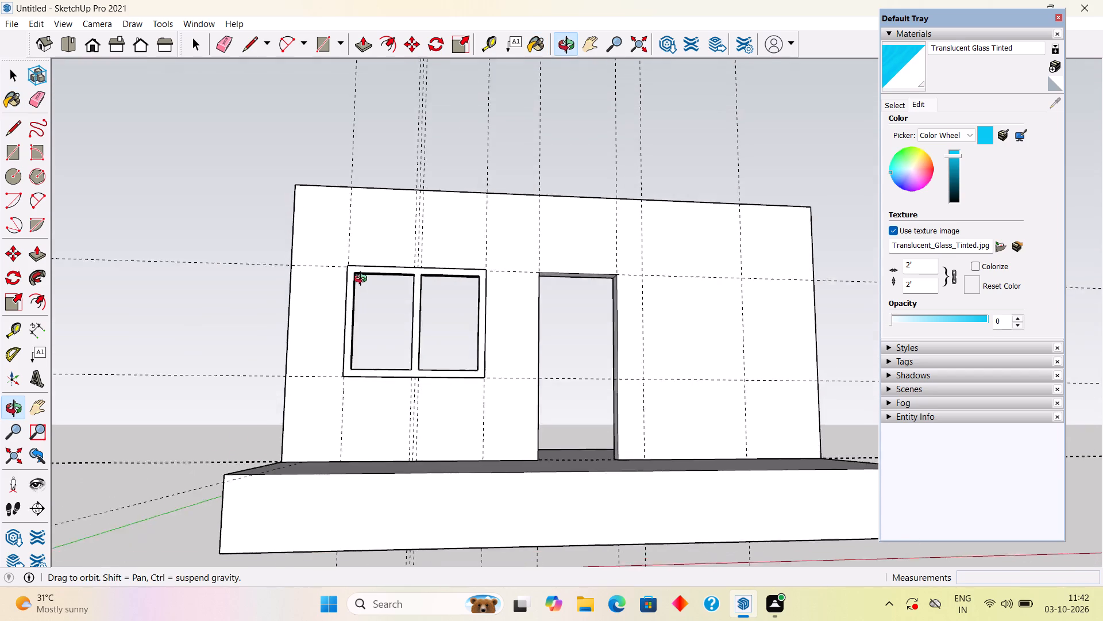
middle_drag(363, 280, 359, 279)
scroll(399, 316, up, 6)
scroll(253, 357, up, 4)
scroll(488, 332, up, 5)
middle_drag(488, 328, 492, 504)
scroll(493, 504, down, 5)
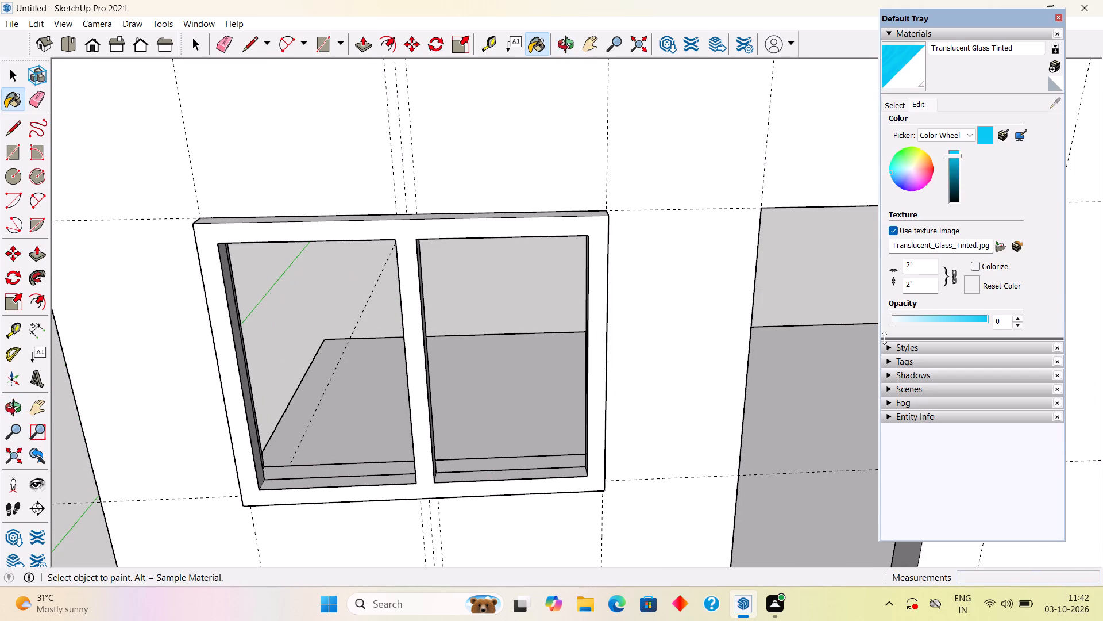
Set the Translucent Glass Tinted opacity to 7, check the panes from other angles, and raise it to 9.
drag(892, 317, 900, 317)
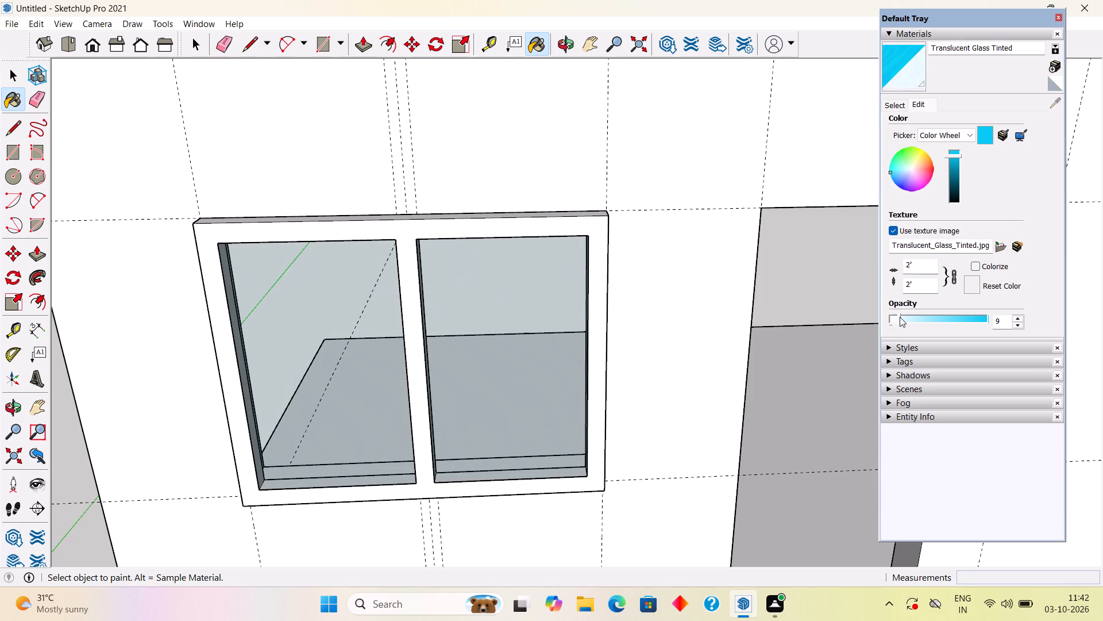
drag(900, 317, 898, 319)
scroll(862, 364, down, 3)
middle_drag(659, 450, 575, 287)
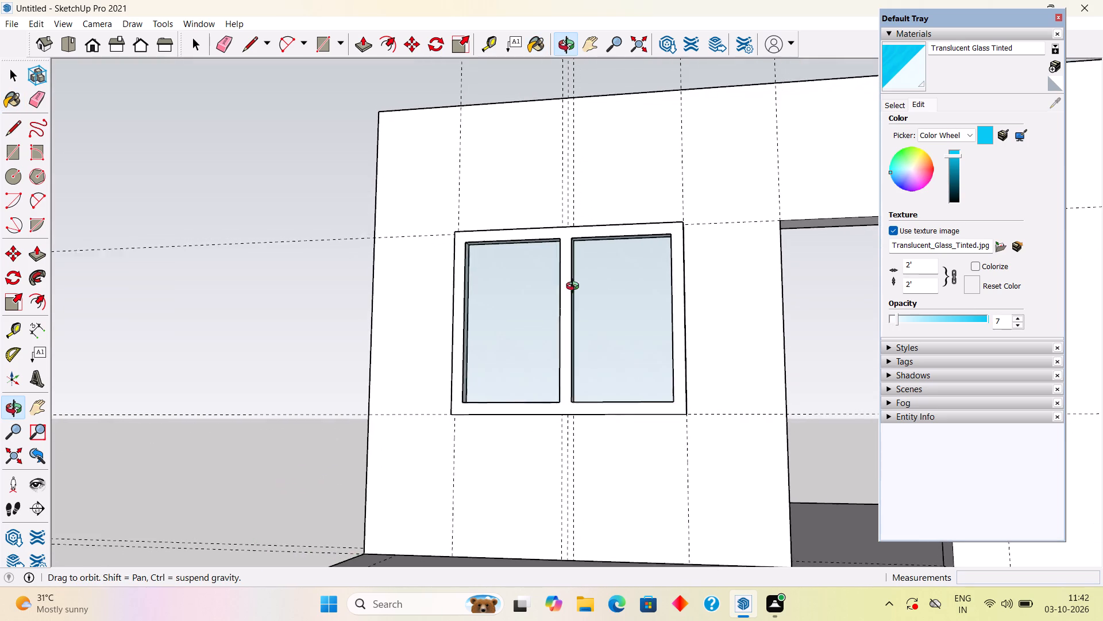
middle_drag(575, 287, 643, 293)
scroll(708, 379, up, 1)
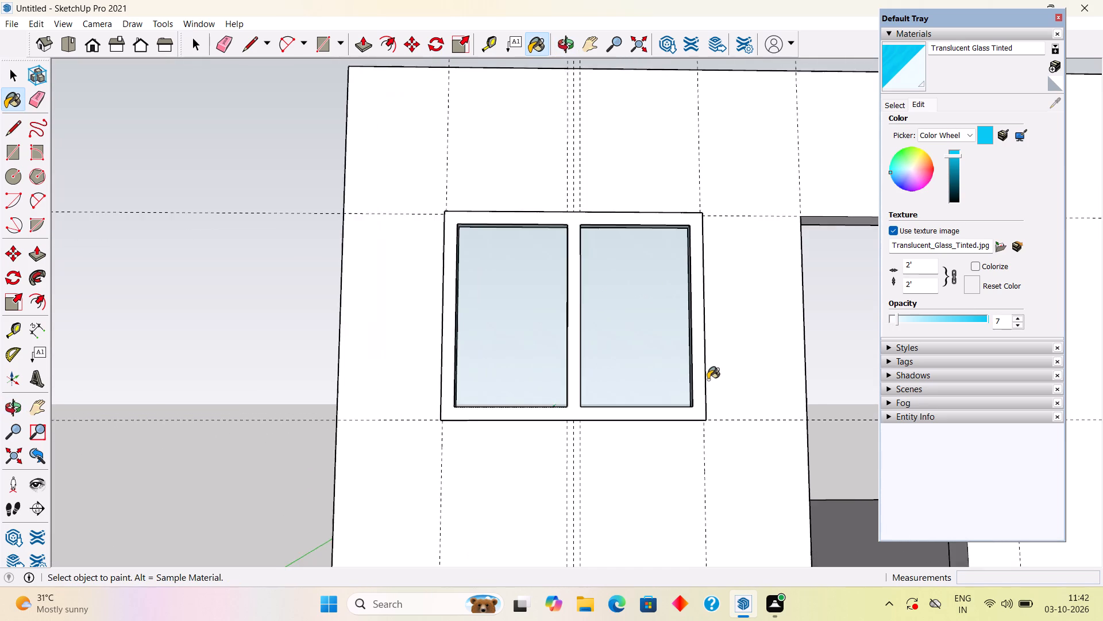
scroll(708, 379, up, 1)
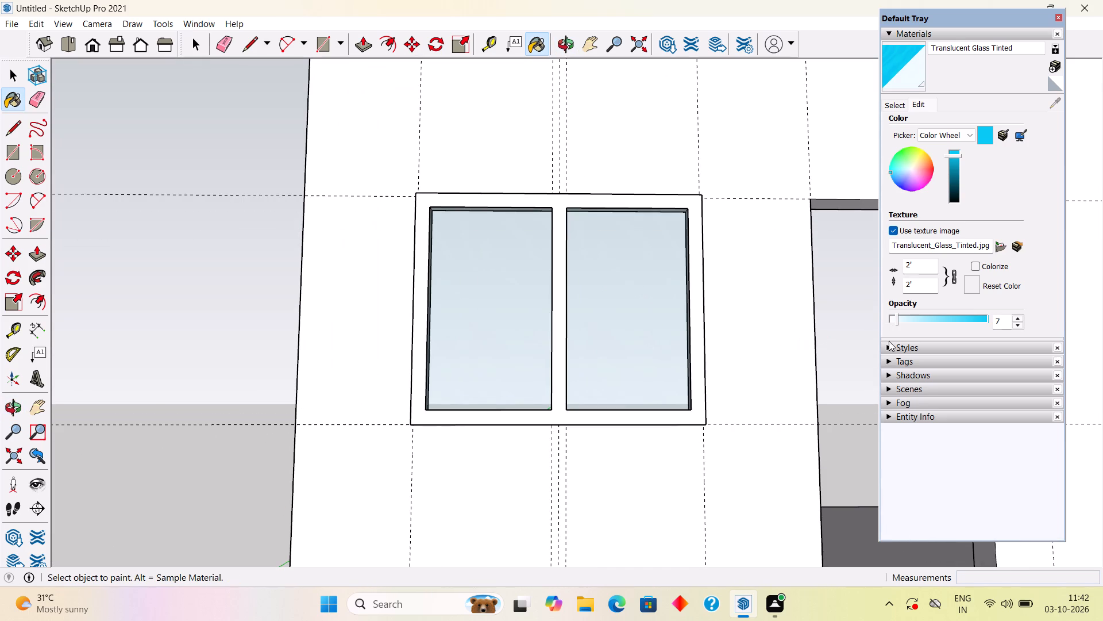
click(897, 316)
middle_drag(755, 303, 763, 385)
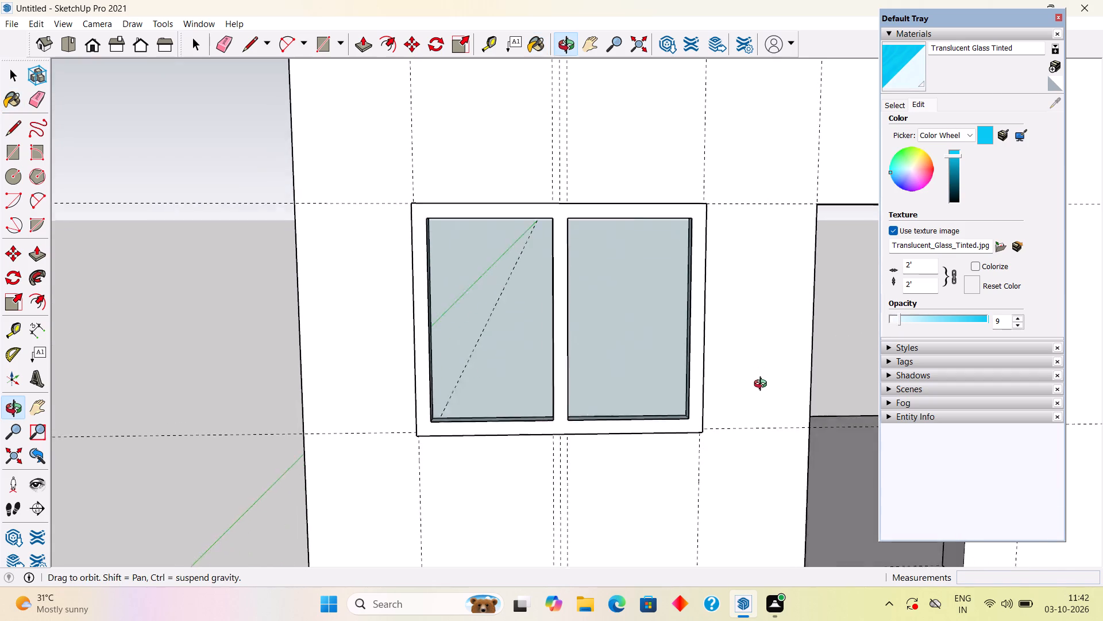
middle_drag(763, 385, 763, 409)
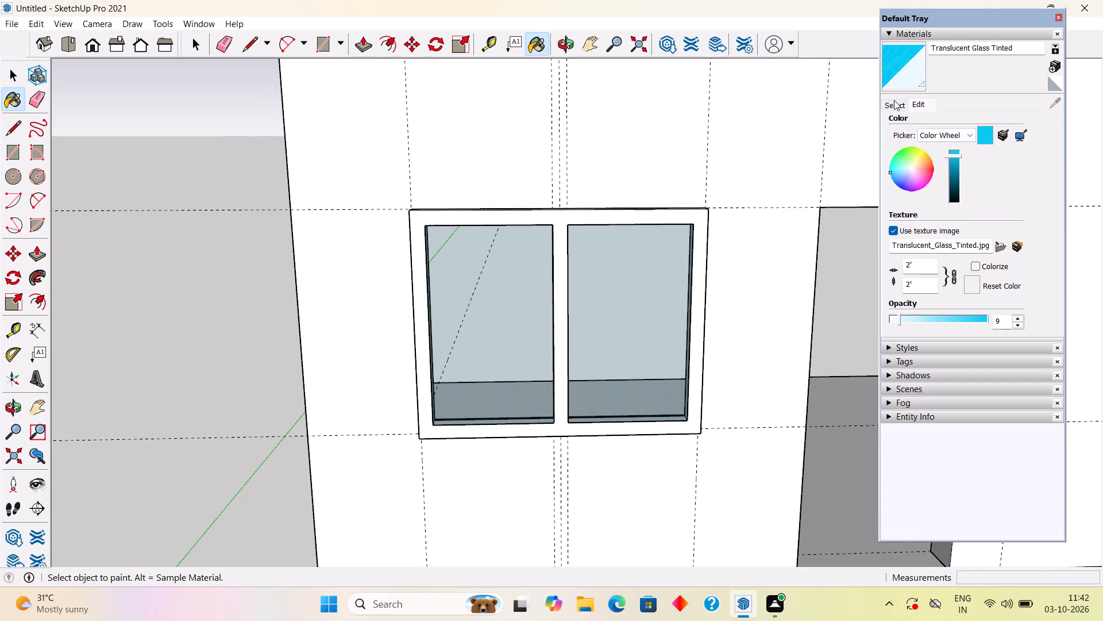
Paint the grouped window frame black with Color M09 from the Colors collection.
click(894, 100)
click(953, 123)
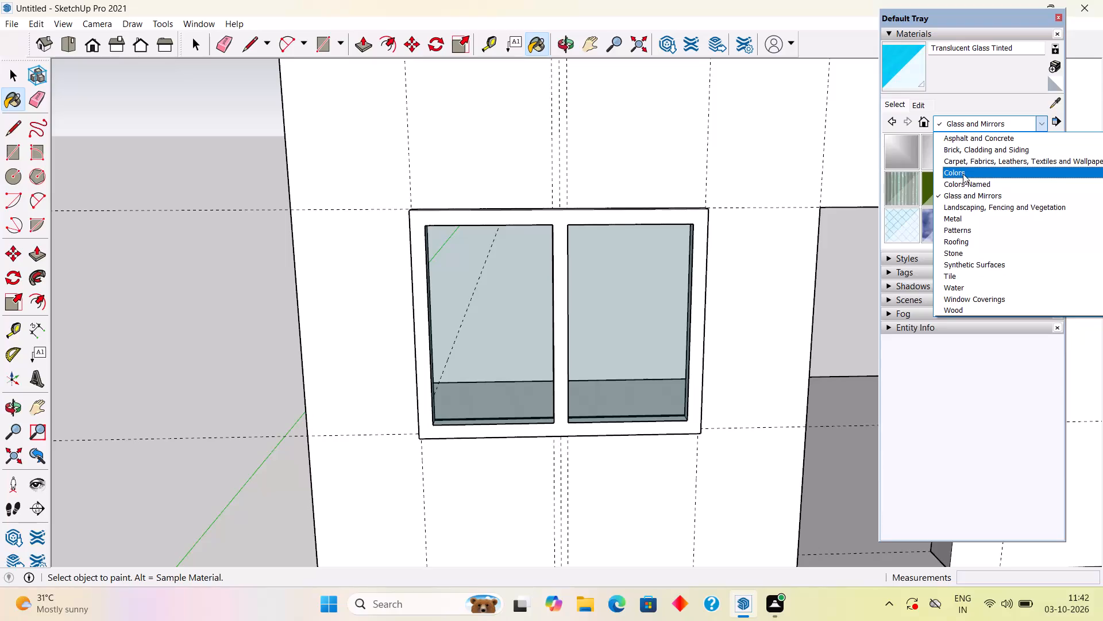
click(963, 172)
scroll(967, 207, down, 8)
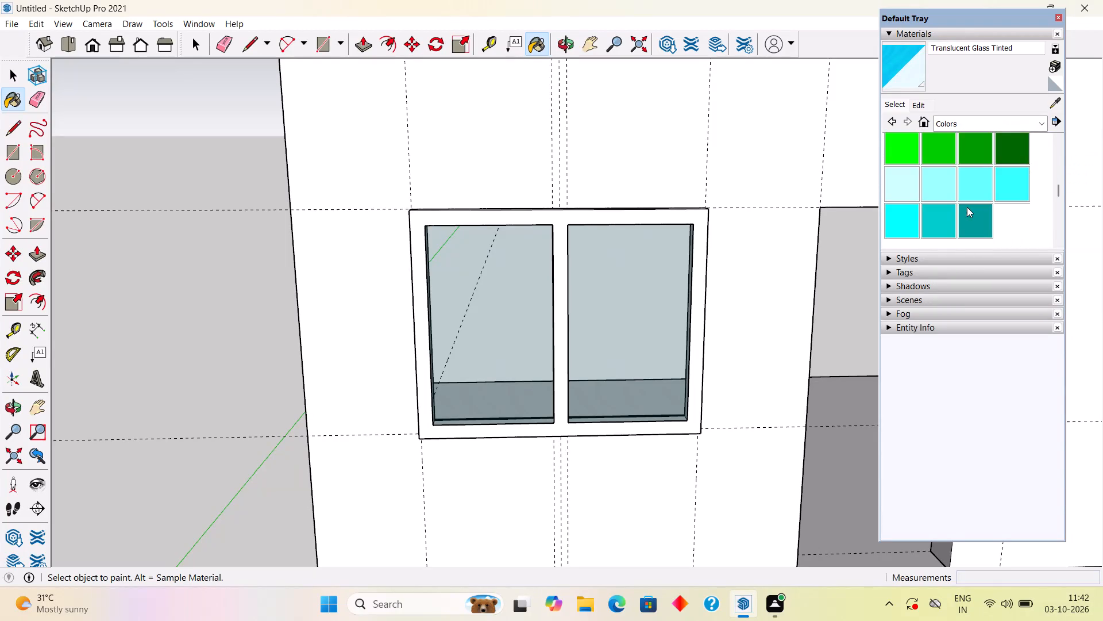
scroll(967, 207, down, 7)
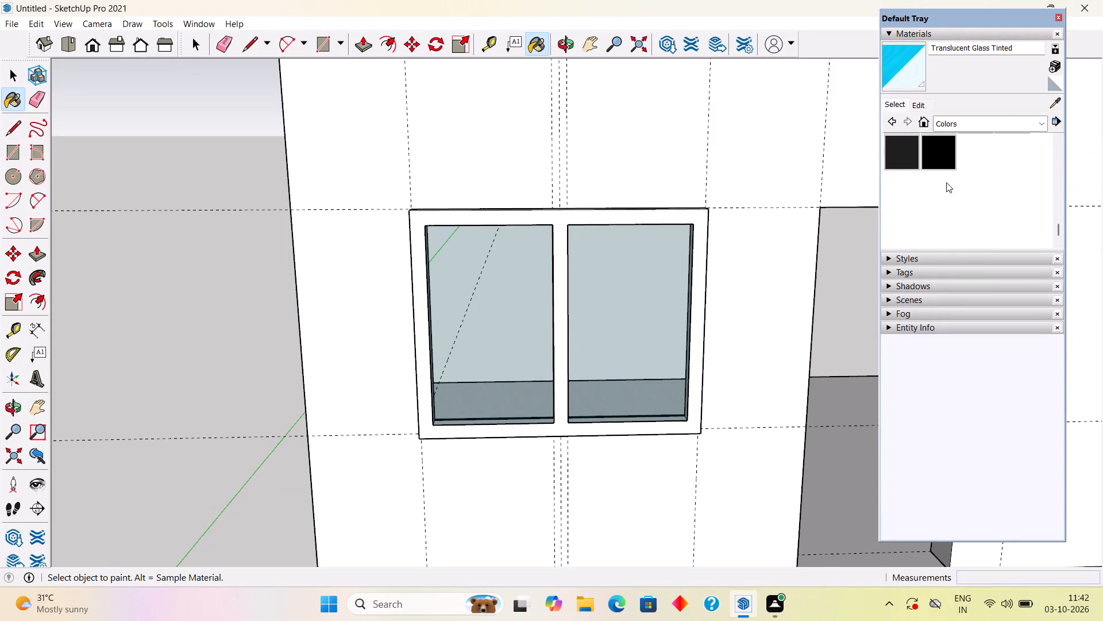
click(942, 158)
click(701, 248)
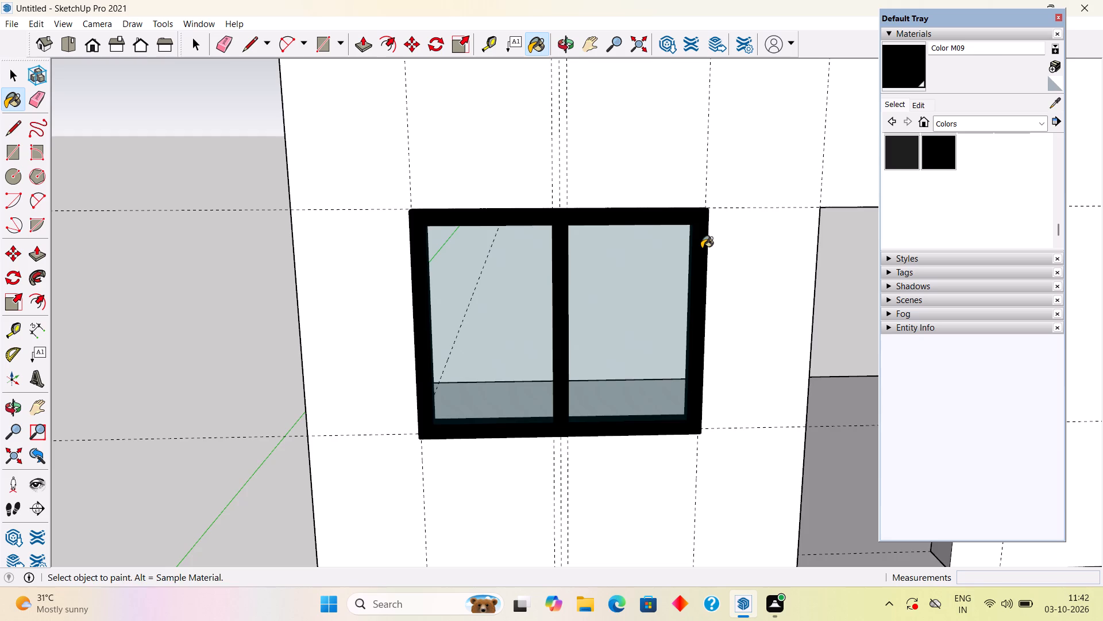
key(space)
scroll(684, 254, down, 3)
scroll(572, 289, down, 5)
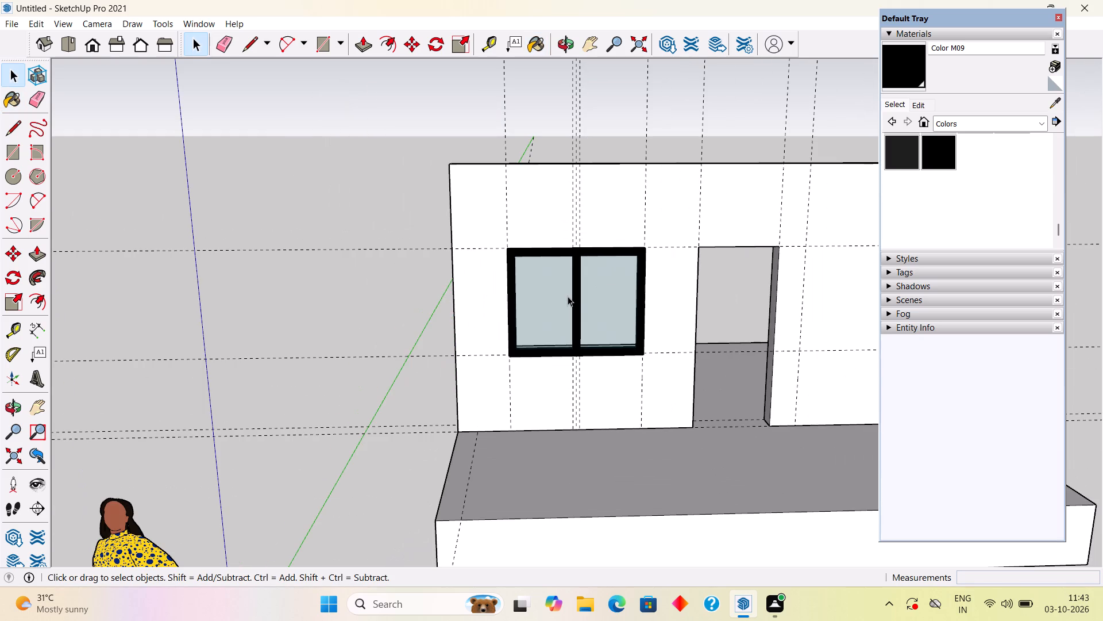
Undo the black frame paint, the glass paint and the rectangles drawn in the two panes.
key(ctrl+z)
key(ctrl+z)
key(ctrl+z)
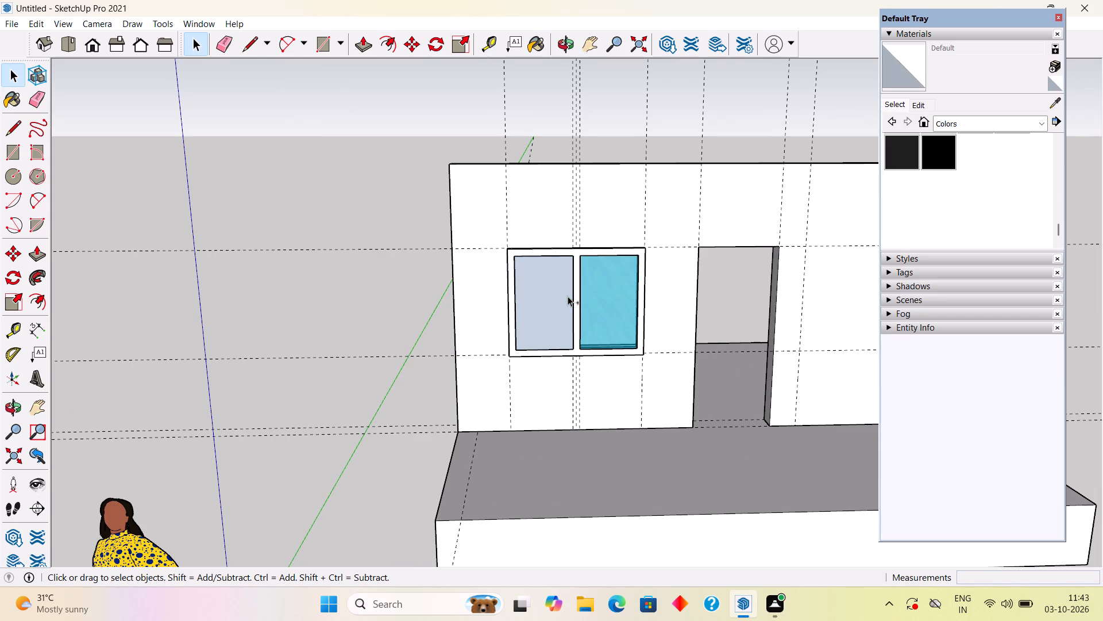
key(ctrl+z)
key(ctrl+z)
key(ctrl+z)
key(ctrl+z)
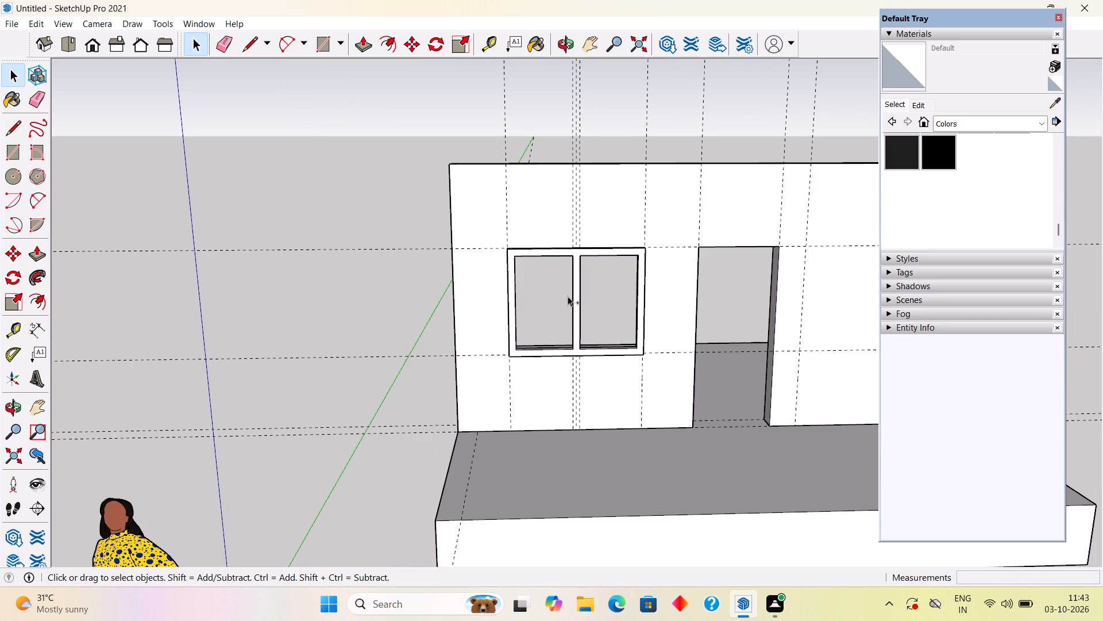
Undo the remaining window frame construction, including the extrusion, mullion lines, centre guides and inner rectangle, back to the empty window opening.
key(ctrl+z)
key(ctrl+z)
key(ctrl+z)
key(ctrl+z)
key(ctrl+z)
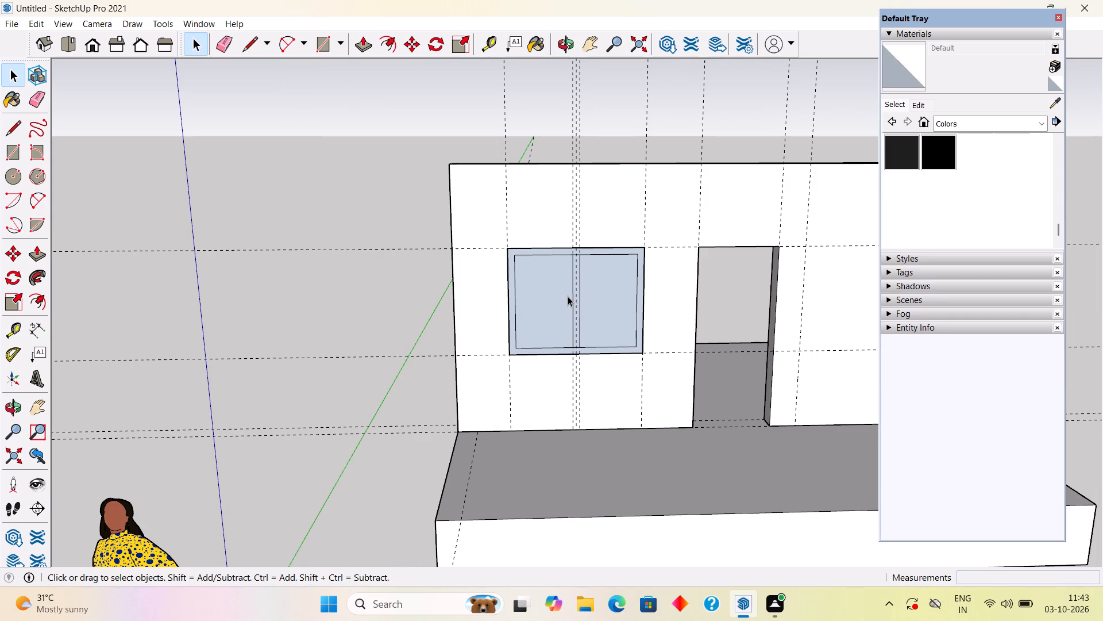
key(ctrl+z)
key(z)
key(ctrl+z)
key(ctrl+z)
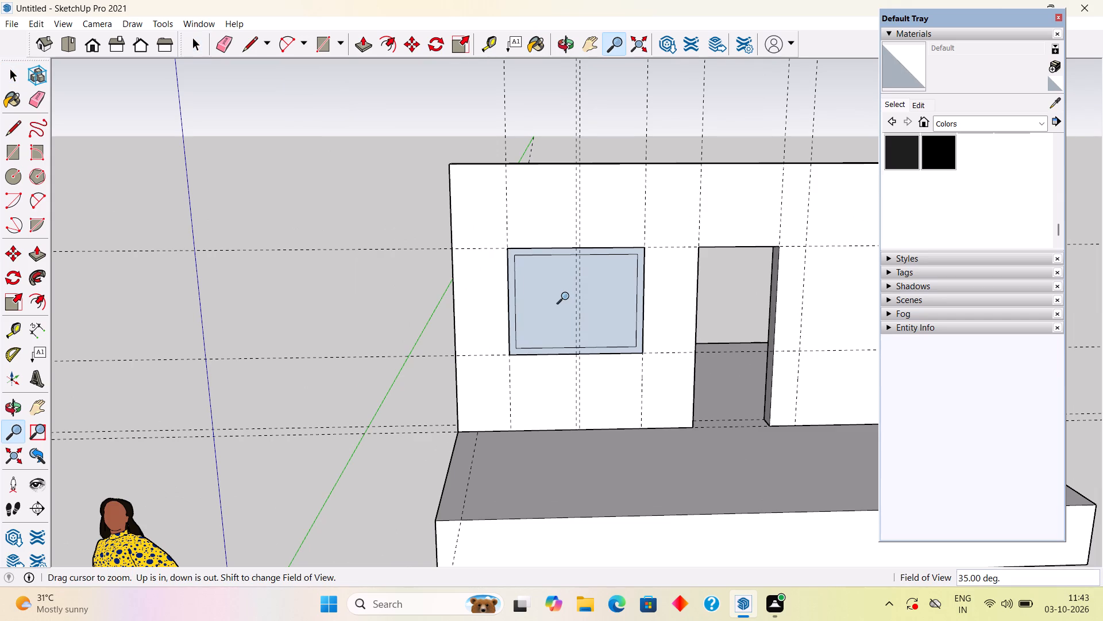
key(ctrl+z)
key(ctrl+z)
key(ctrl+z)
key(ctrl+z)
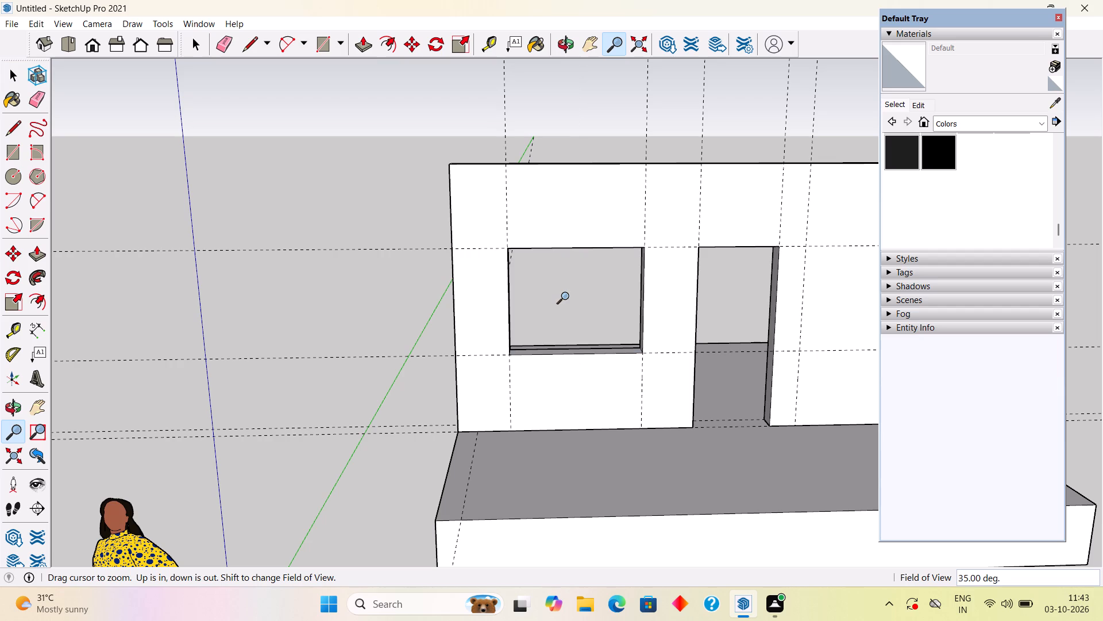
Undo the door and window openings, their rectangles and the two horizontal guides, back to the plain wall with its vertical guides.
key(ctrl+z)
key(ctrl+z)
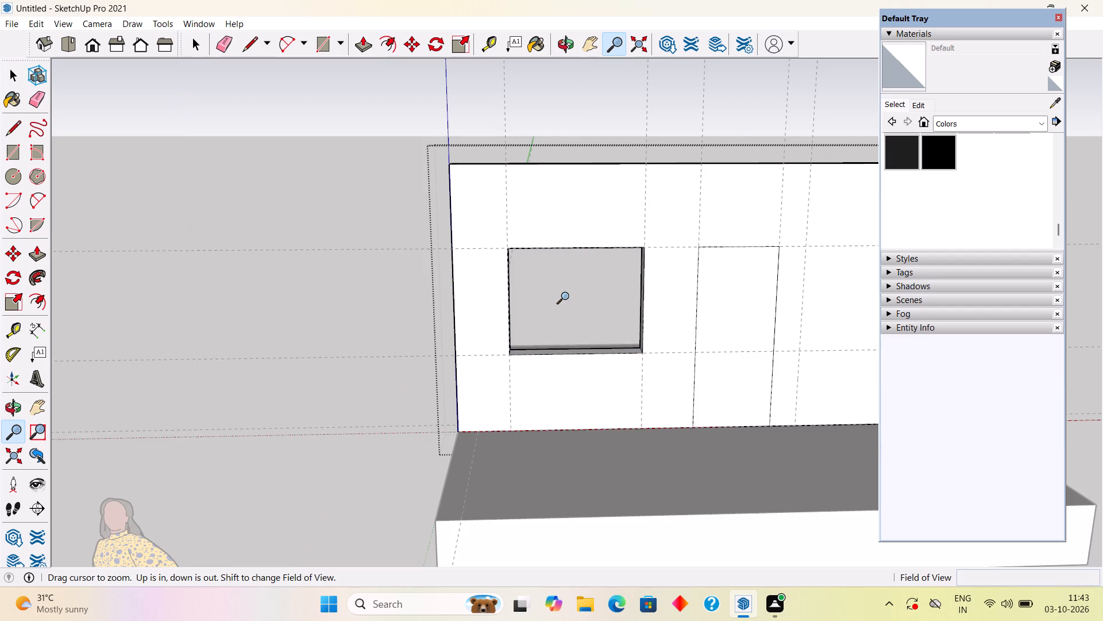
key(ctrl+z)
key(ctrl+z)
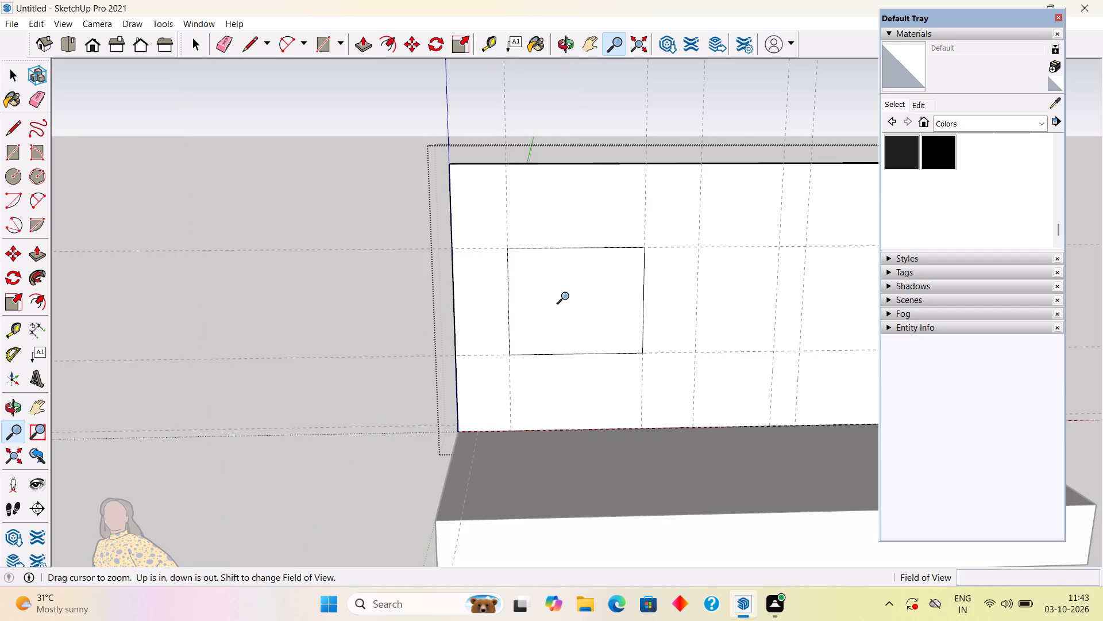
key(ctrl+z)
key(space)
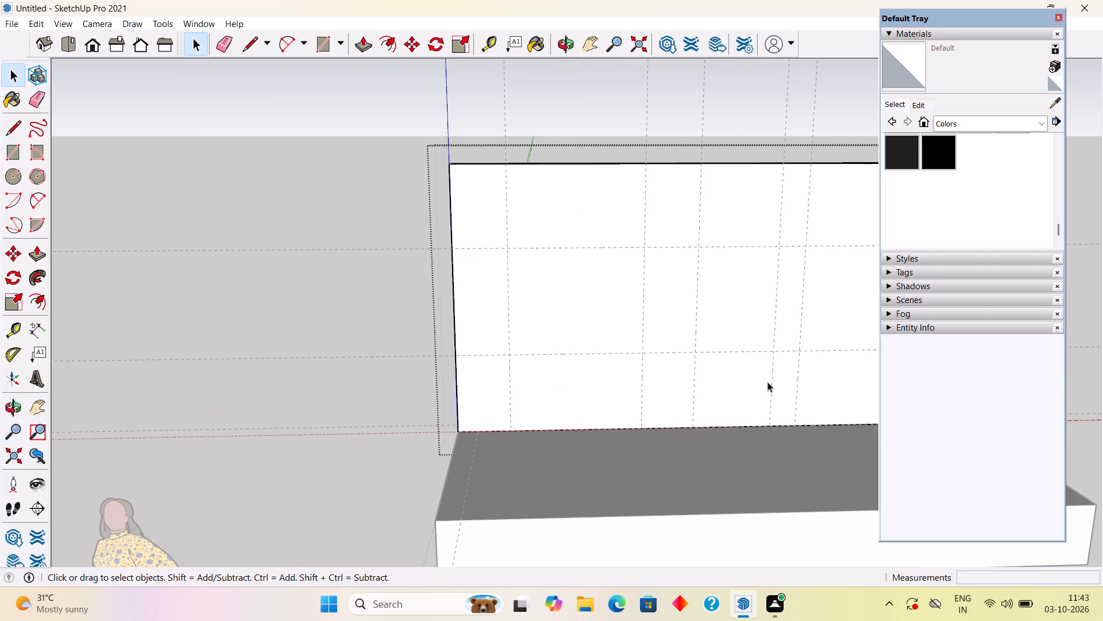
middle_drag(724, 330, 701, 308)
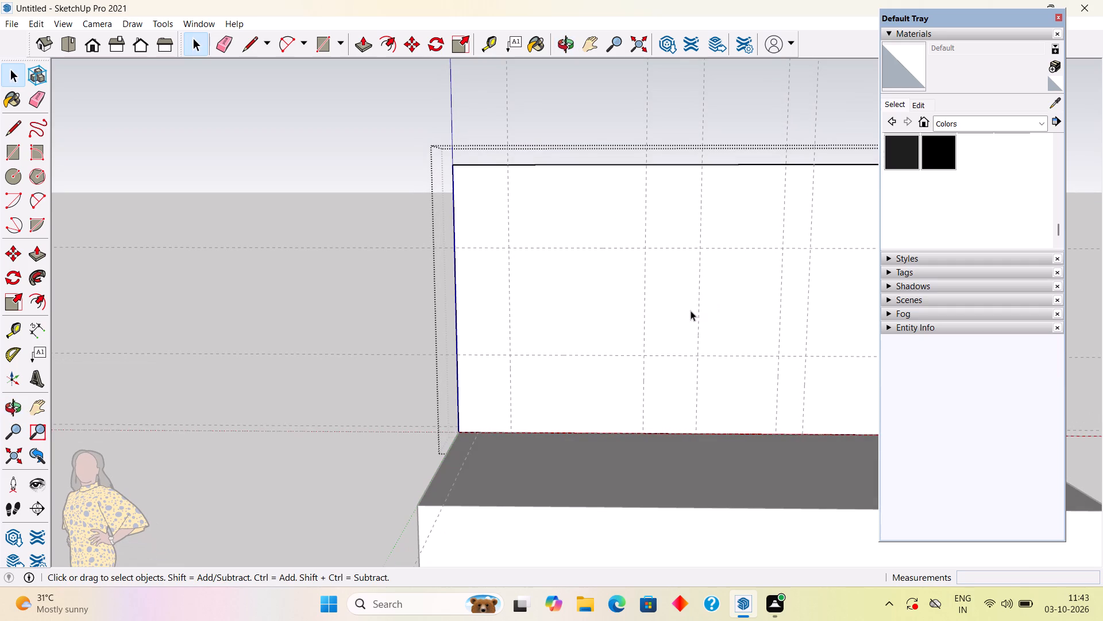
key(ctrl+z)
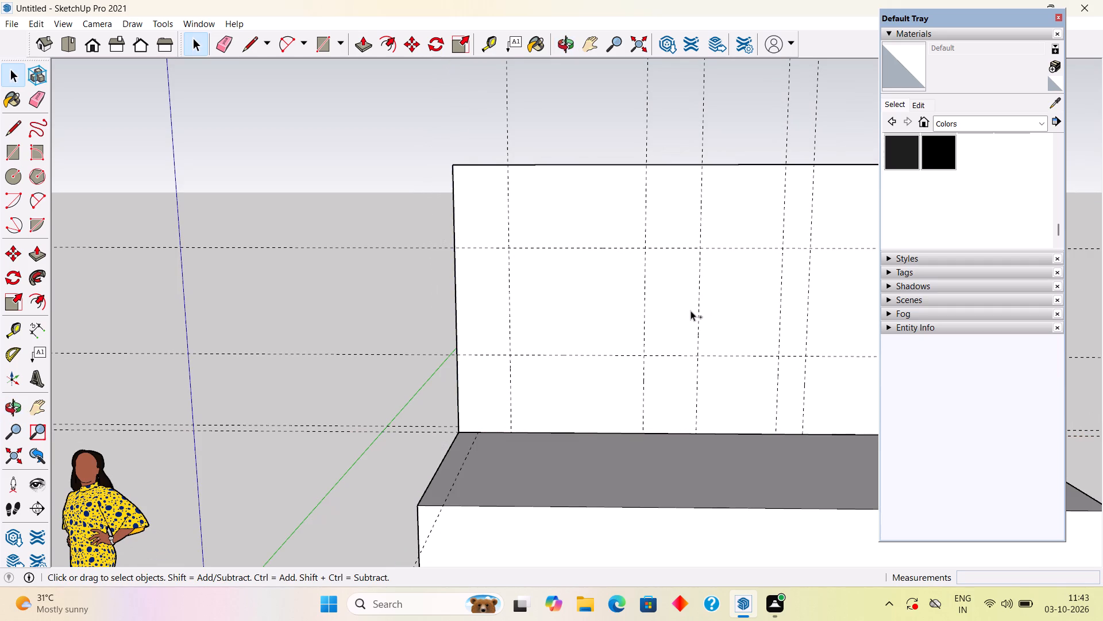
key(ctrl+z)
key(ctrl+z)
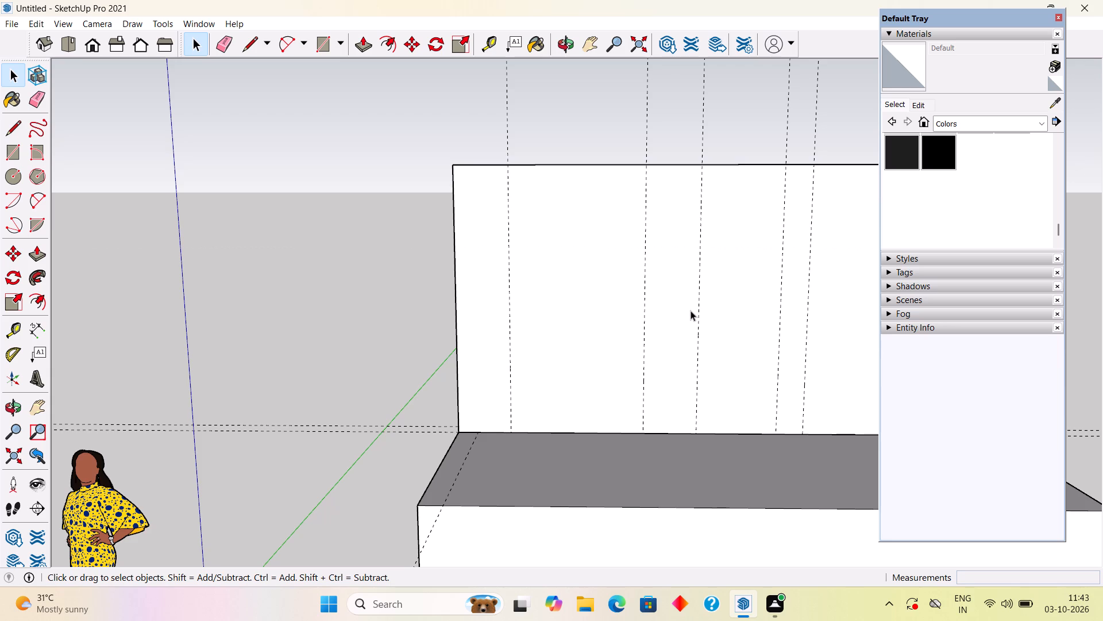
Place a horizontal guide on the wall face 1' above the wall's bottom edge for the window sill.
key(t)
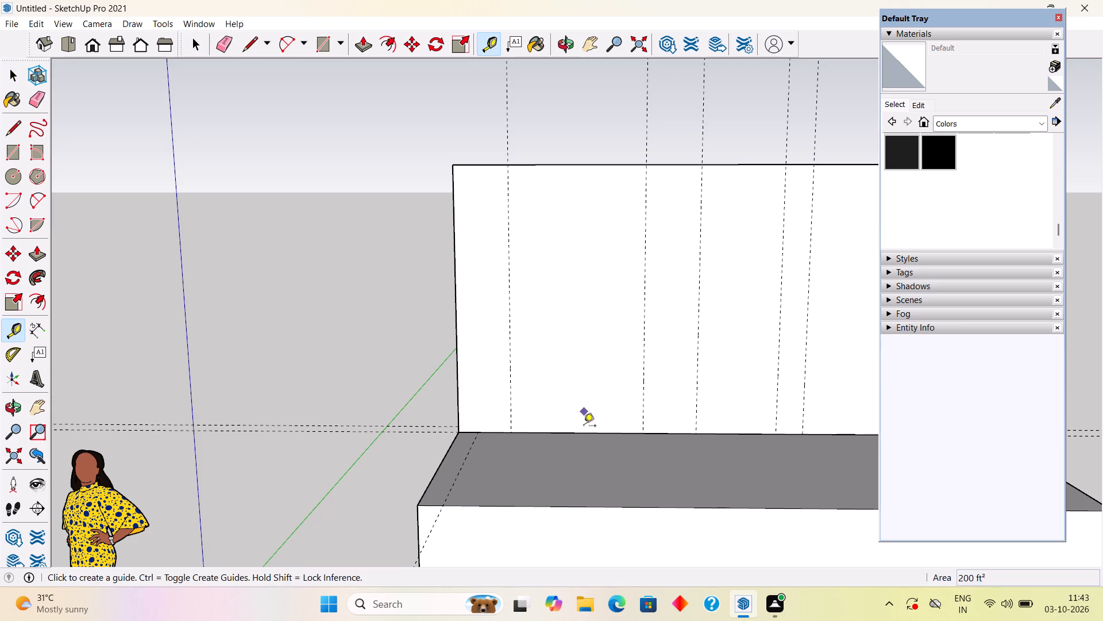
click(590, 432)
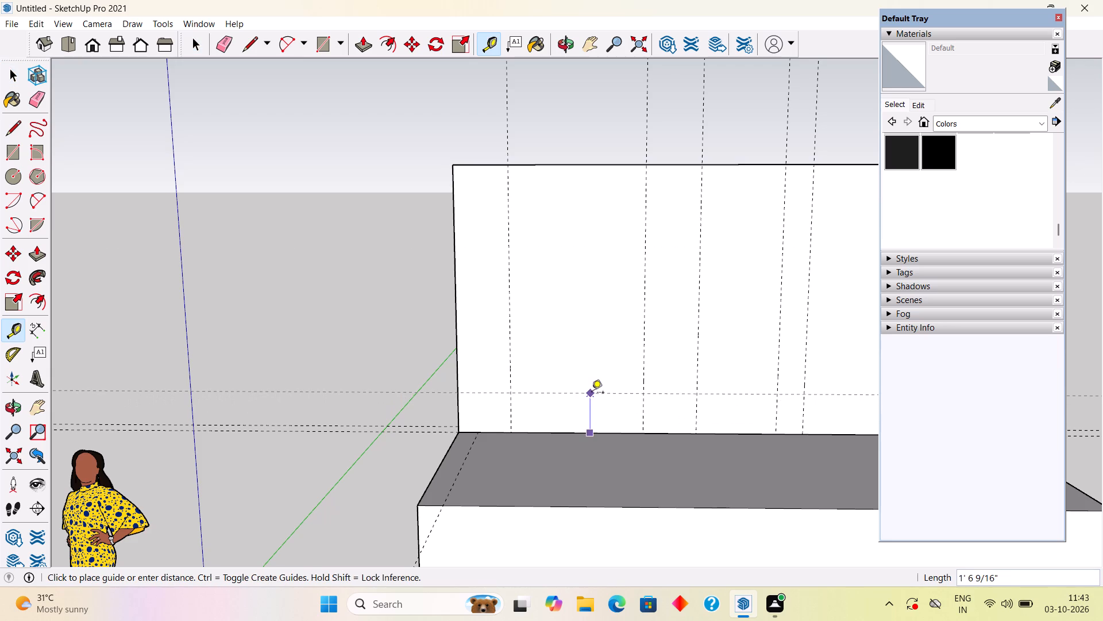
text(1')
key(Return)
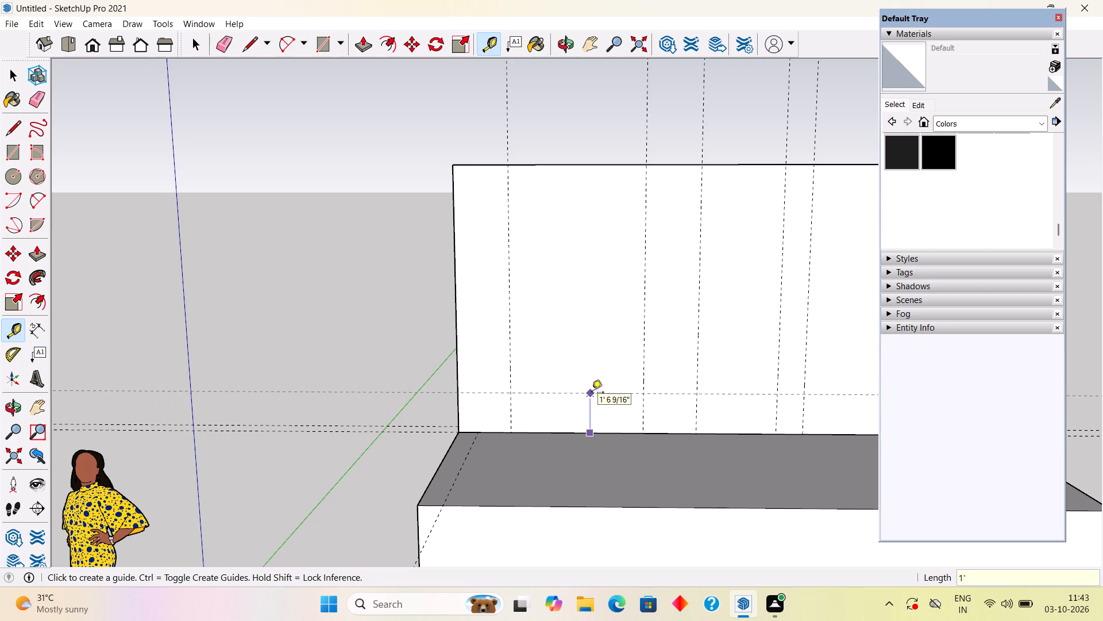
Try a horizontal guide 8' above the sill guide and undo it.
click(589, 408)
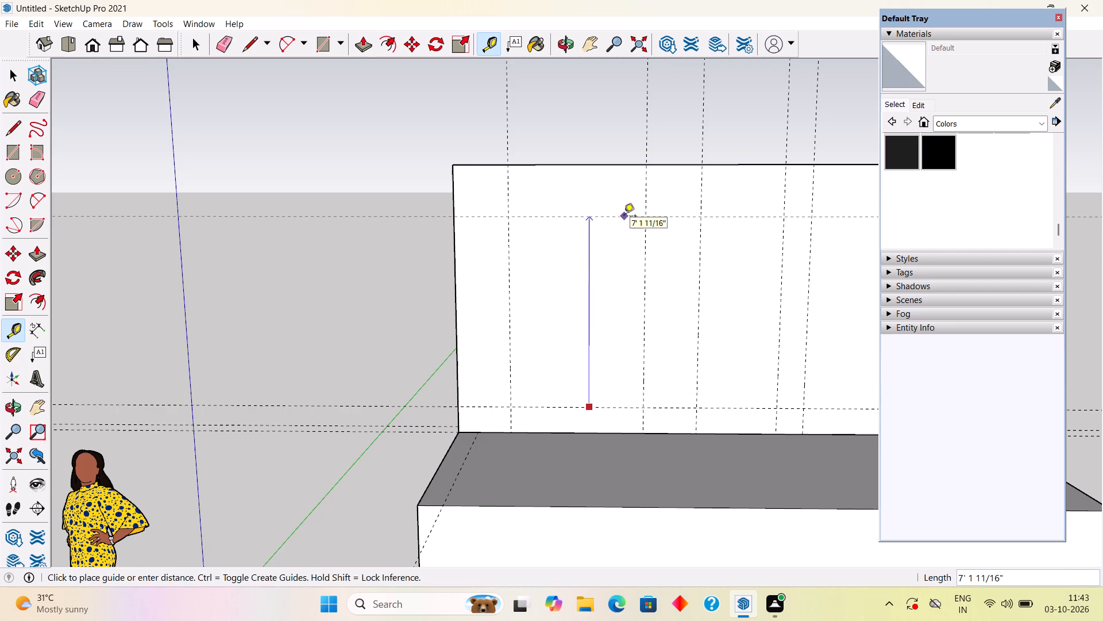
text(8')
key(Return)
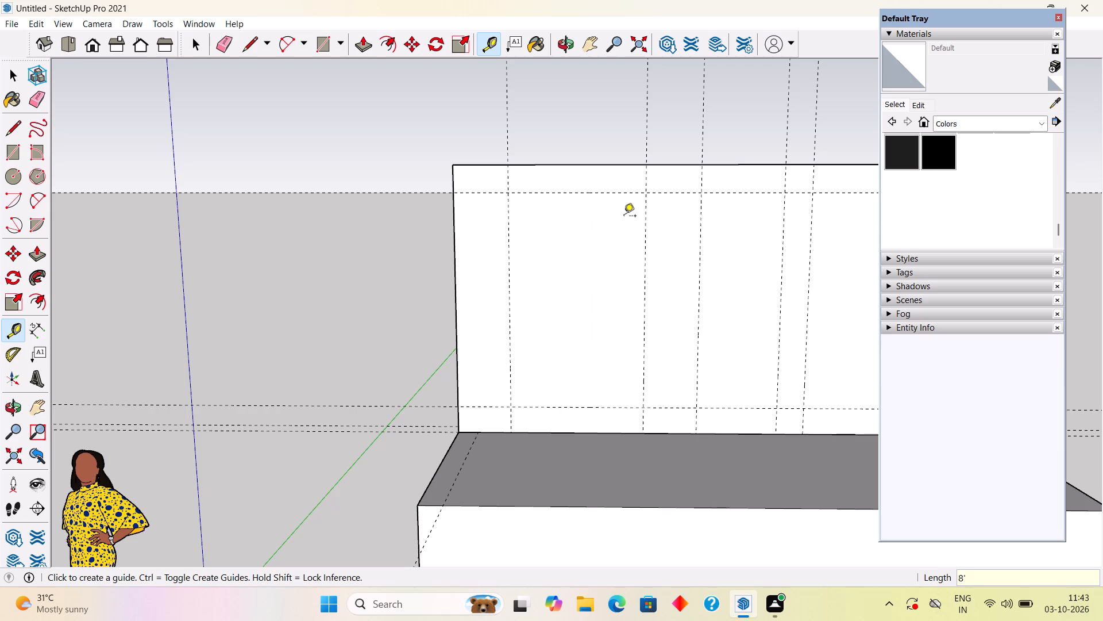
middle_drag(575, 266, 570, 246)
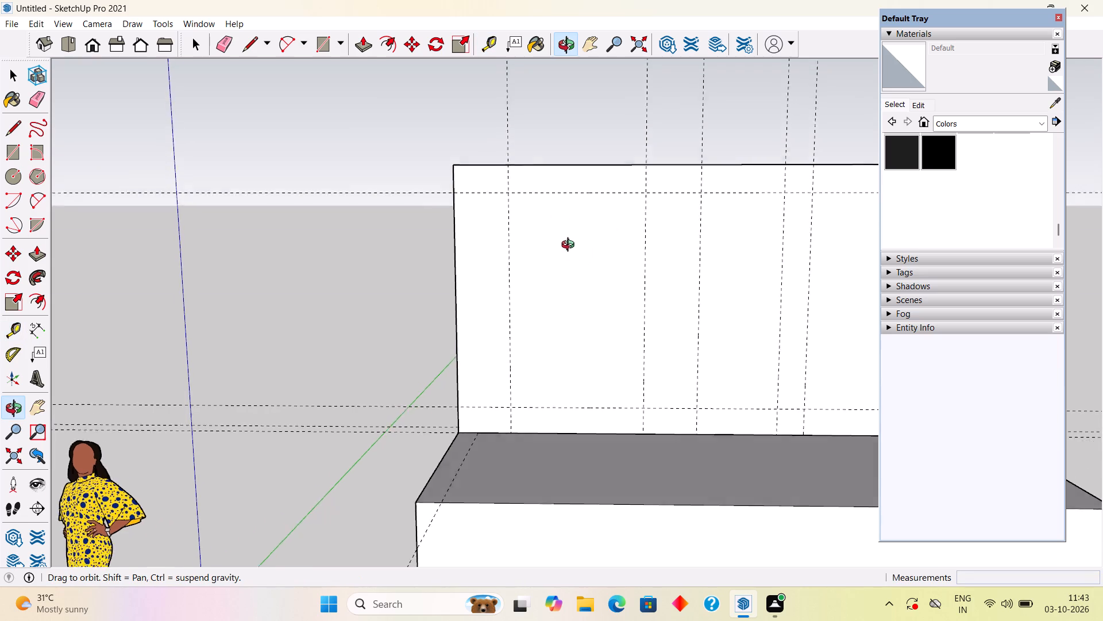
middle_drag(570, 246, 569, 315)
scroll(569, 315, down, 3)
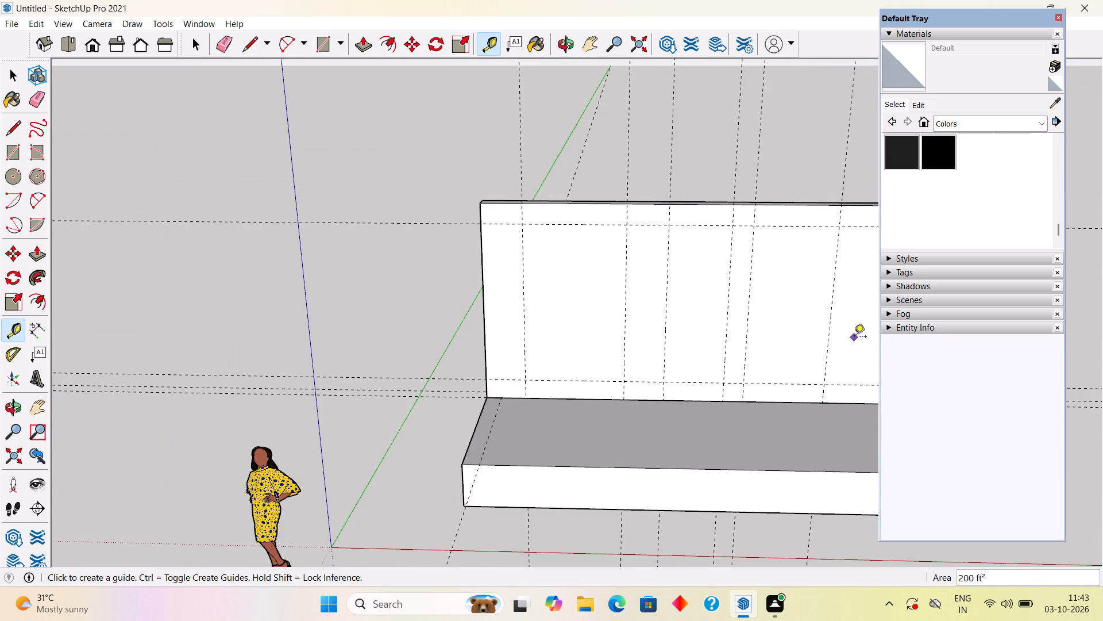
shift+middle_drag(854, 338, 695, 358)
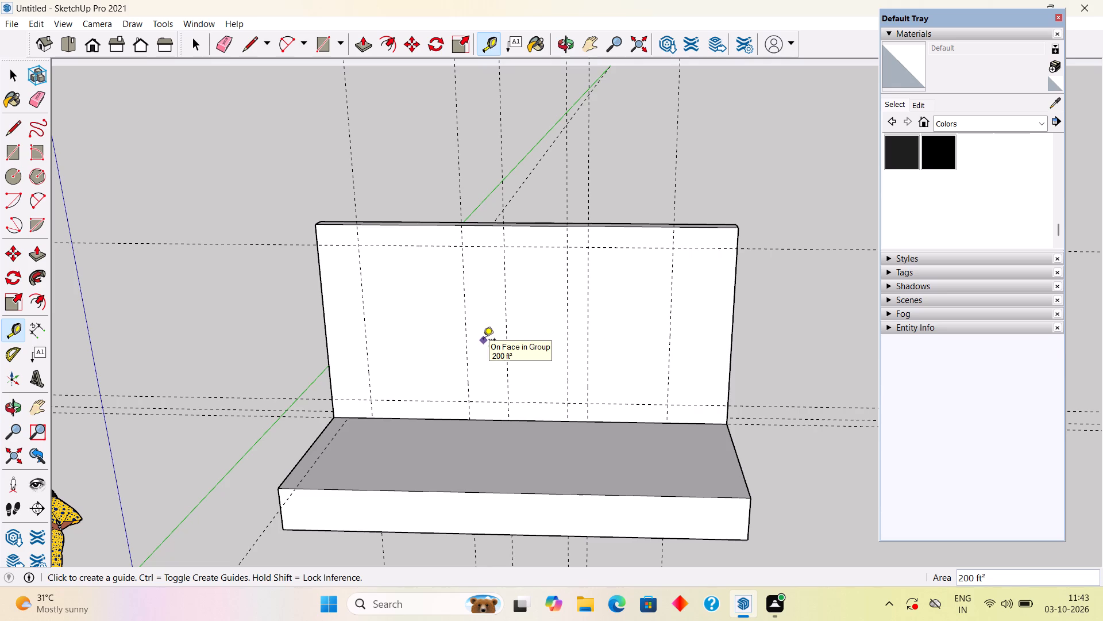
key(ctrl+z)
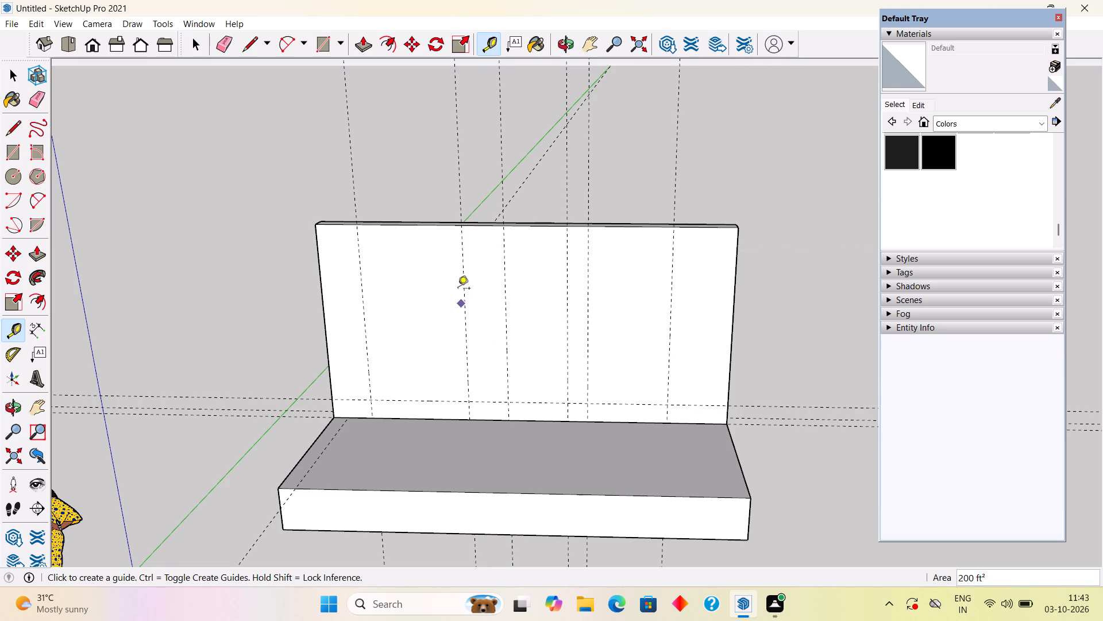
Place a horizontal guide on the wall face 1.5' below the wall's top edge.
click(432, 228)
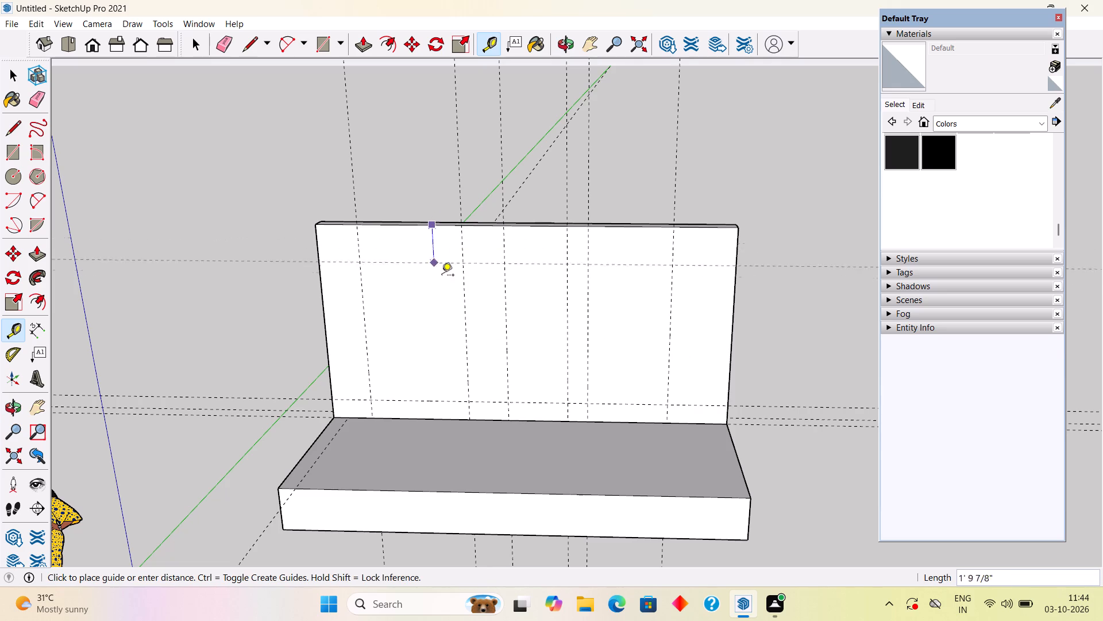
text(1.5')
key(Return)
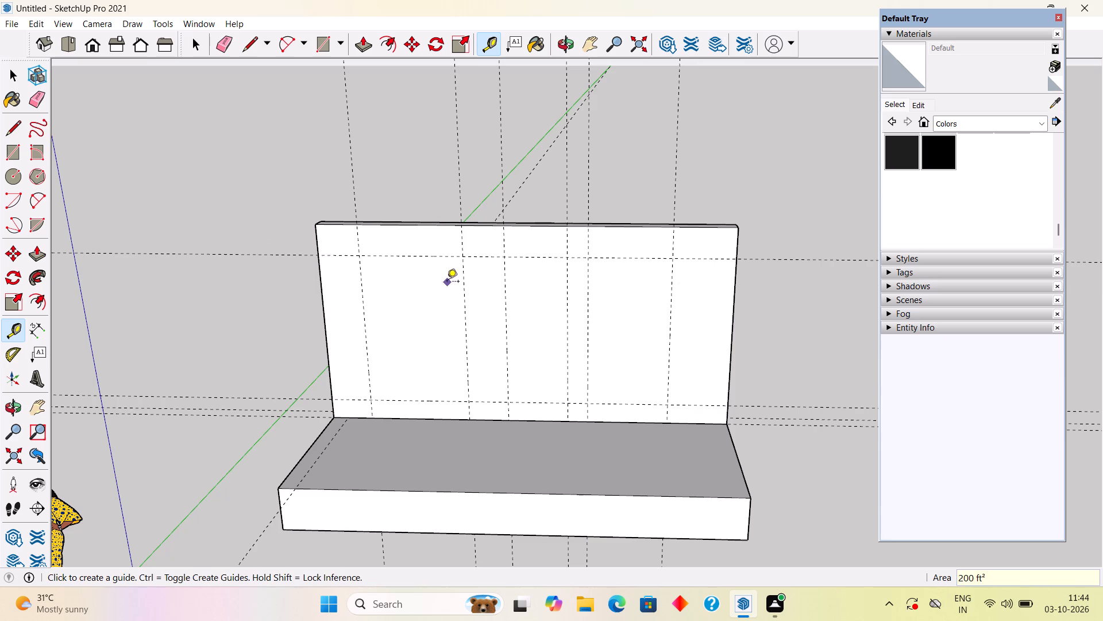
Inside the wall group, draw a 5' by 7' 6" window rectangle and a 4' by 8' 6" door rectangle along the guides.
middle_drag(540, 381, 551, 290)
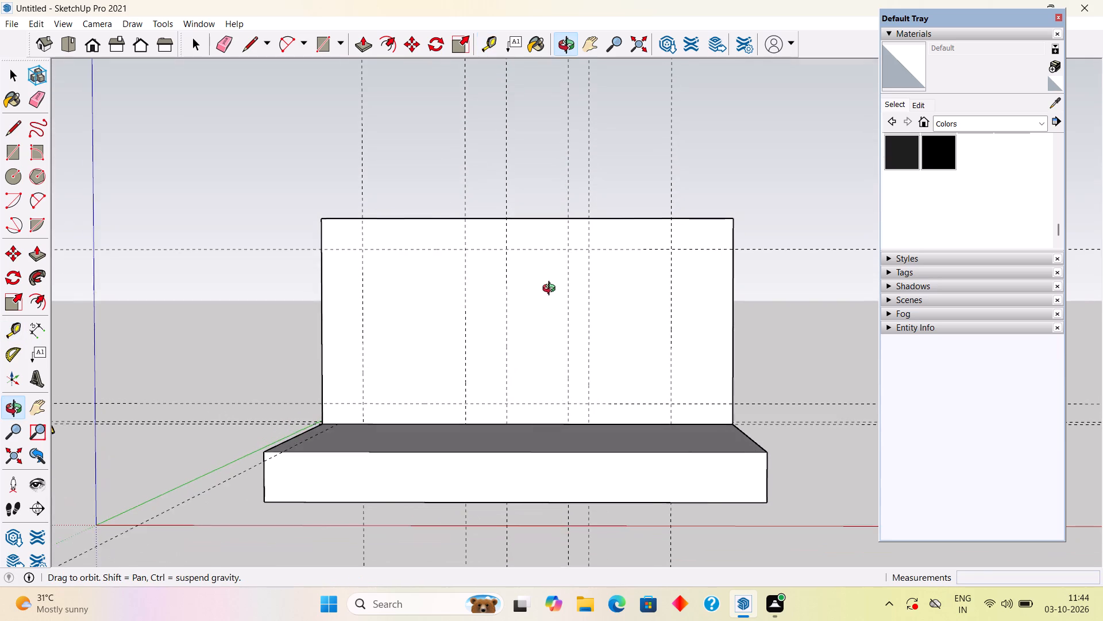
middle_drag(551, 290, 552, 292)
middle_drag(572, 371, 646, 390)
key(space)
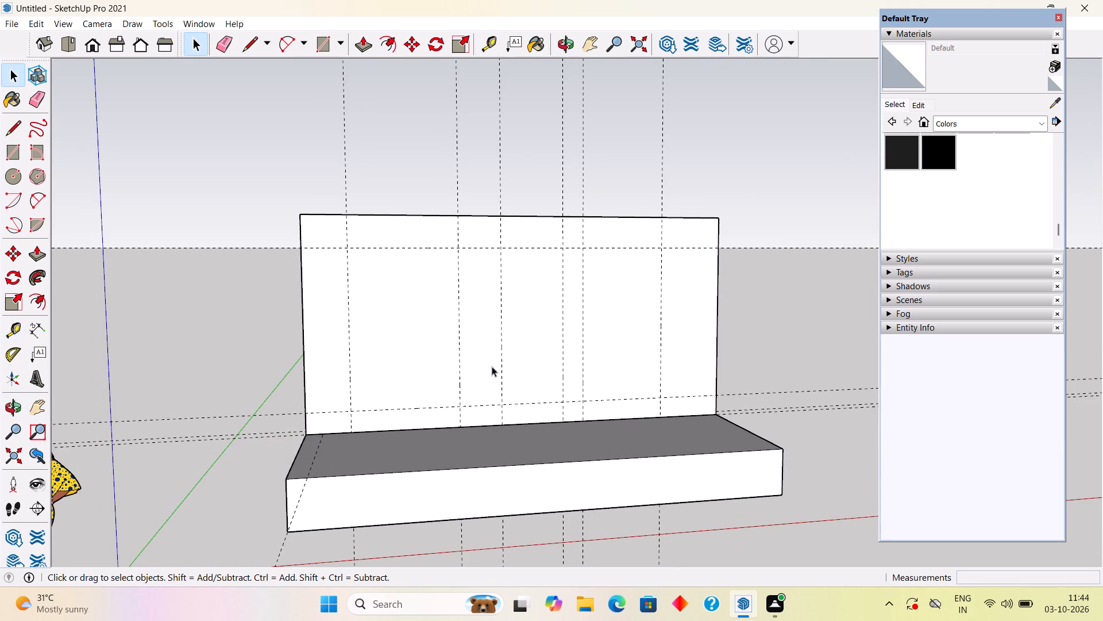
triple_click(492, 366)
key(r)
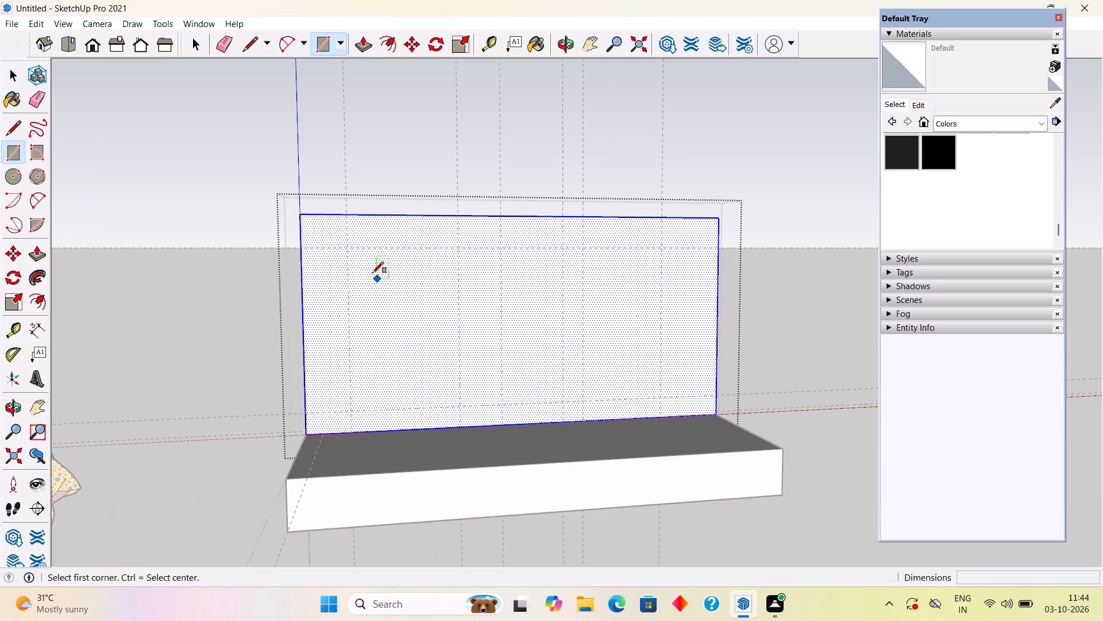
click(346, 249)
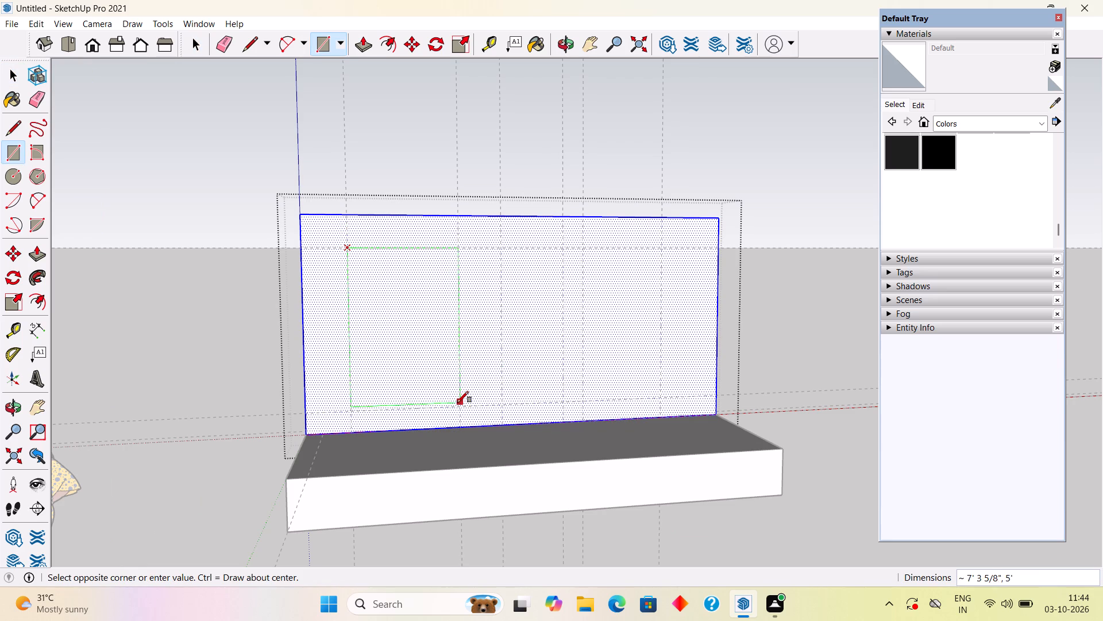
click(458, 404)
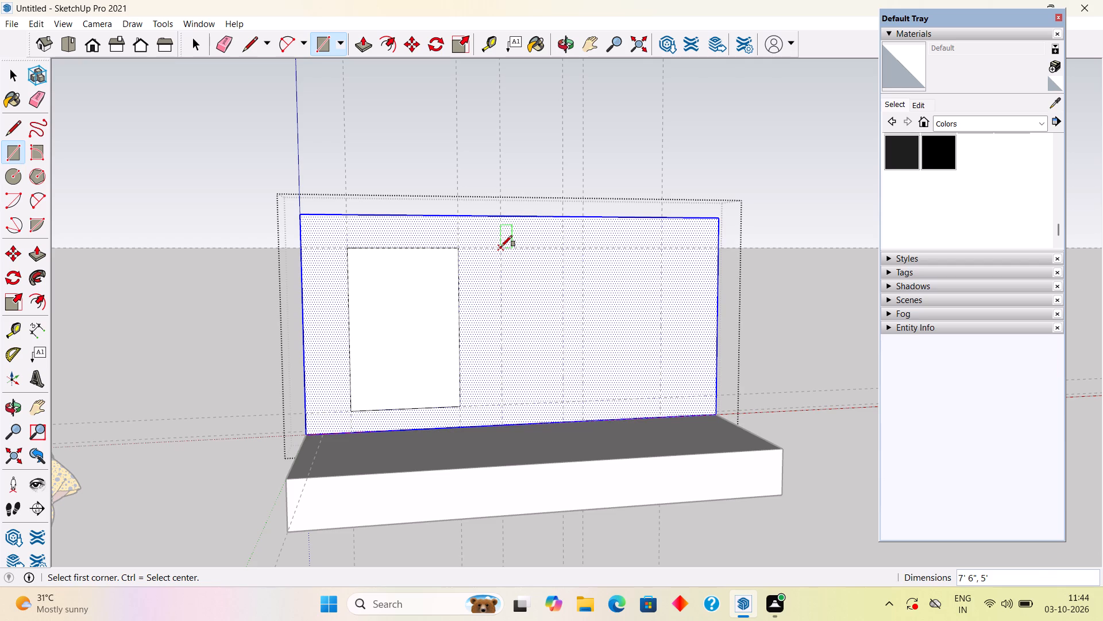
click(501, 247)
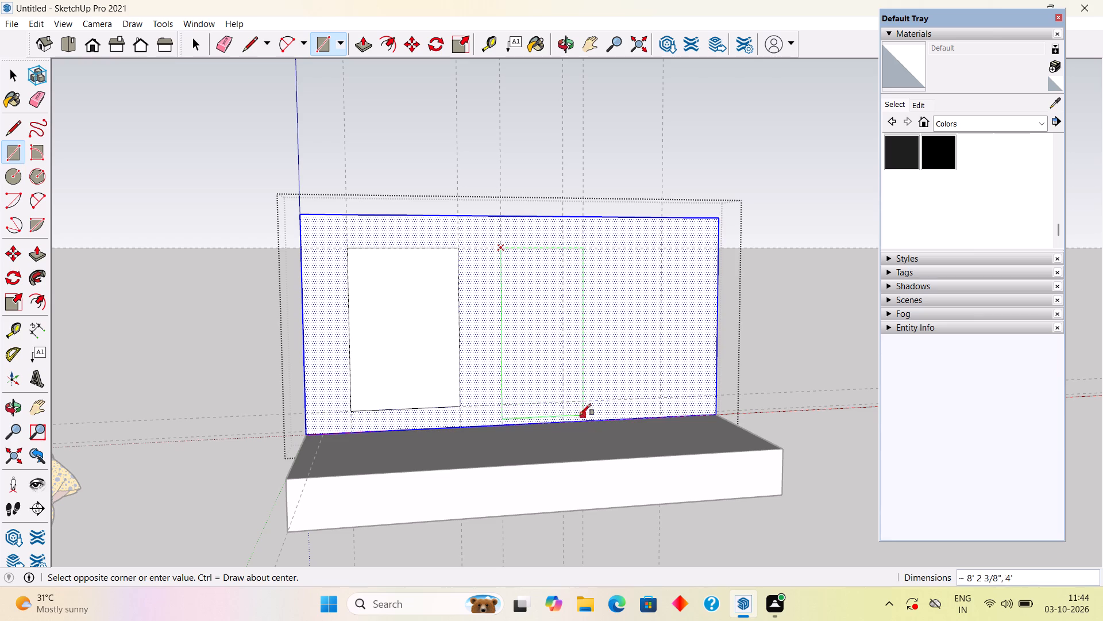
click(580, 420)
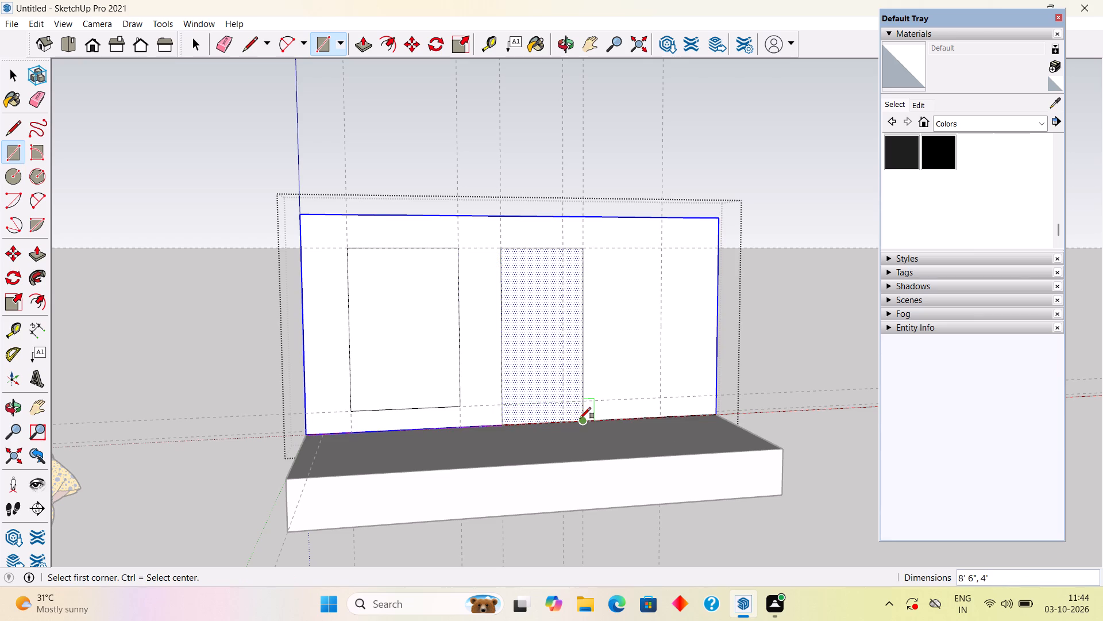
Push the window and door rectangles through the wall's full thickness to cut both openings, and leave the wall group.
middle_drag(576, 413, 514, 412)
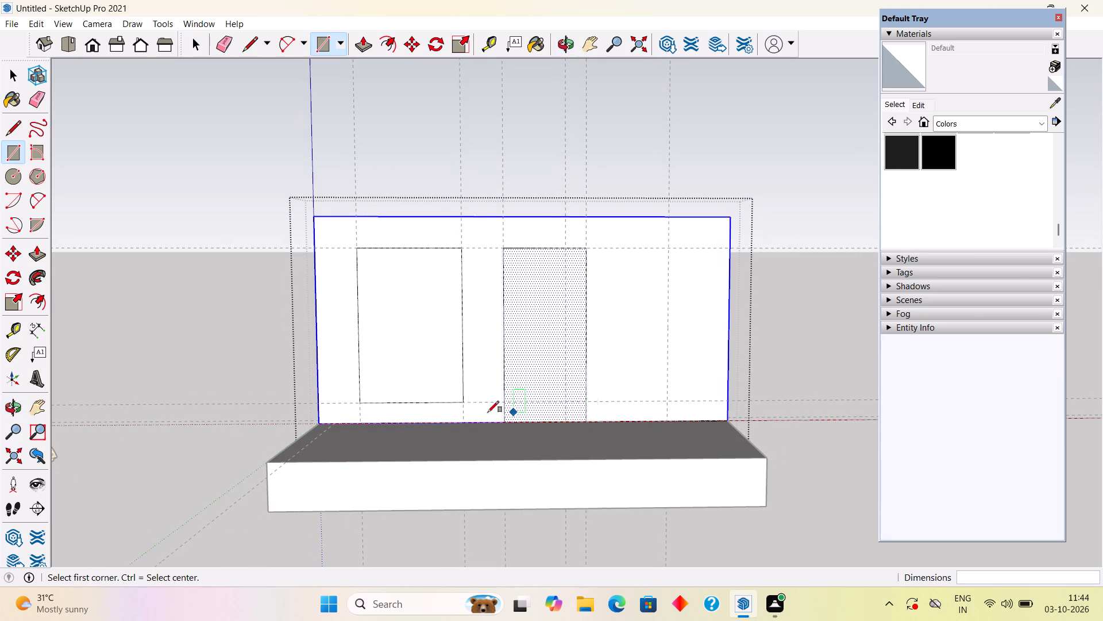
key(space)
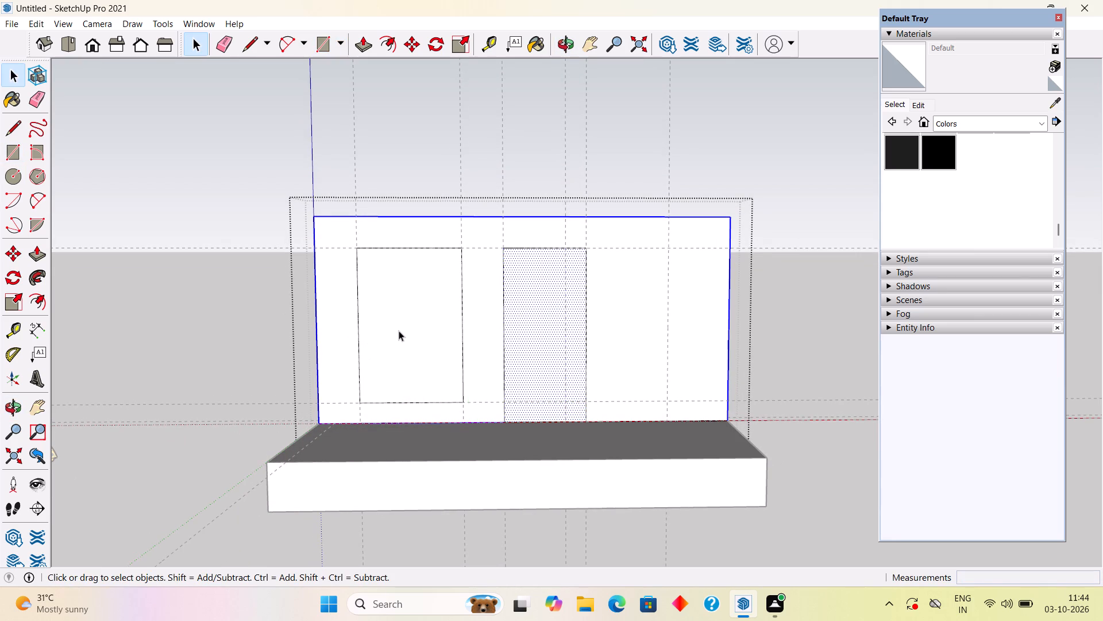
click(399, 331)
key(p)
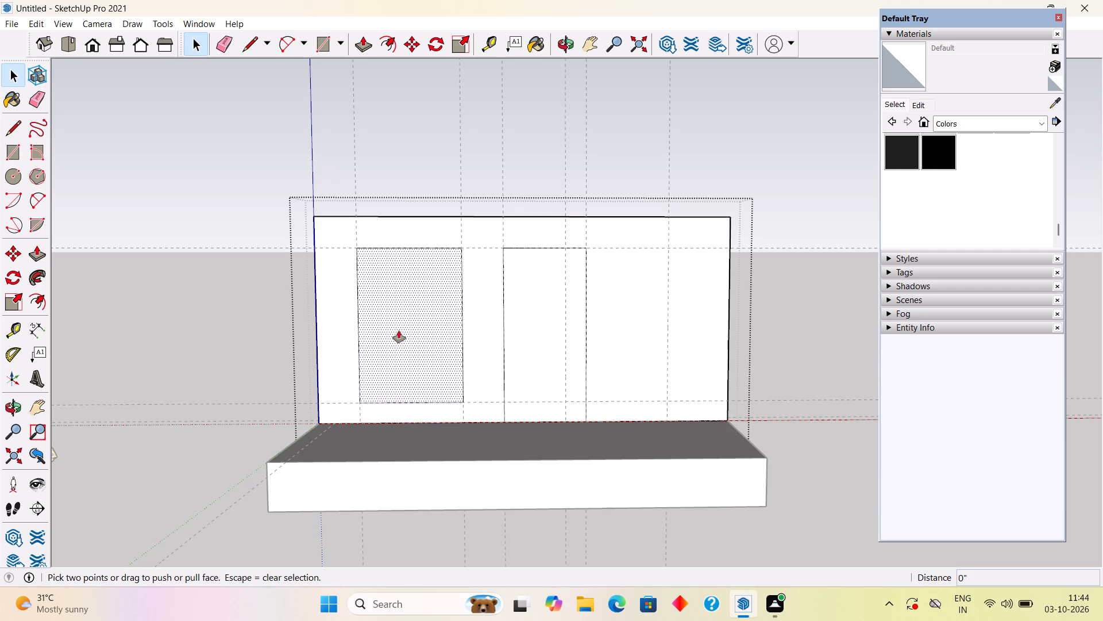
drag(403, 337, 407, 309)
double_click(531, 313)
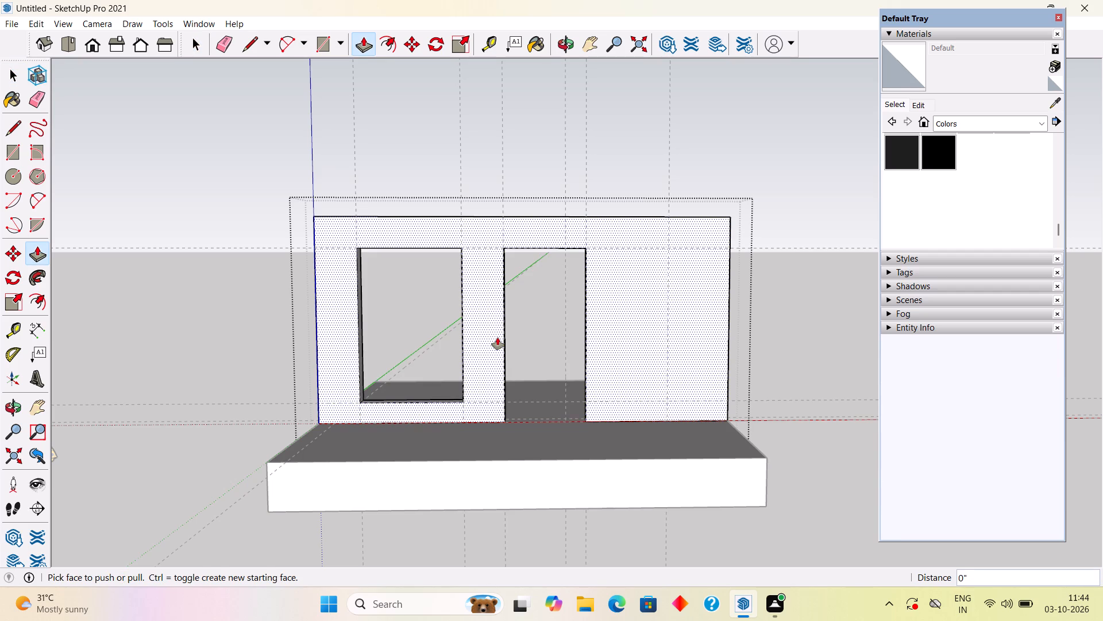
key(space)
click(322, 161)
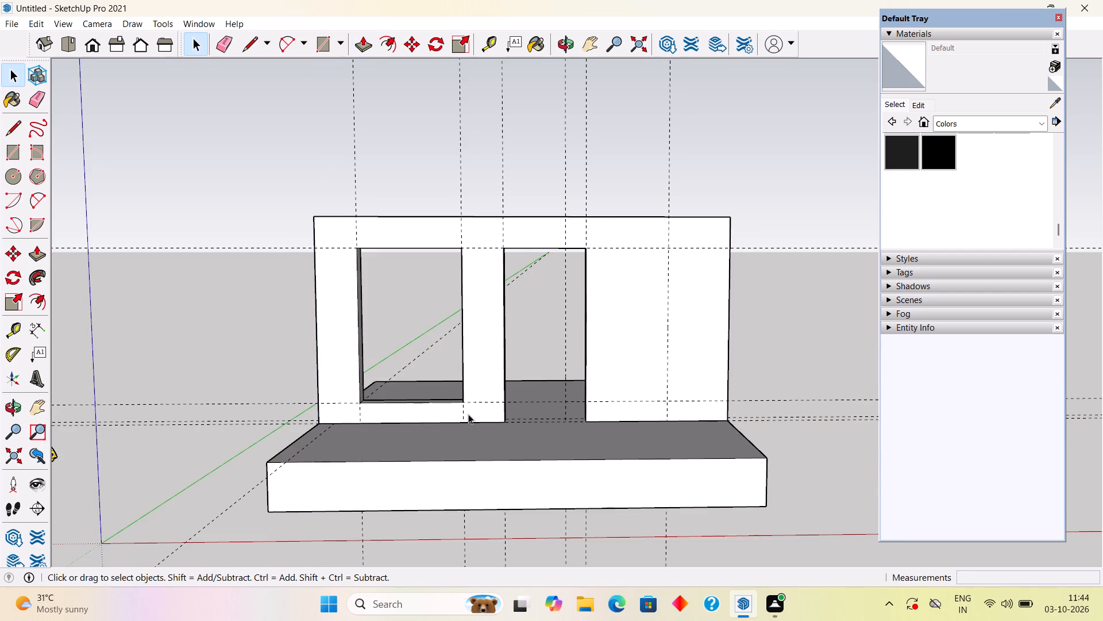
Draw a rectangle covering the window opening outside the wall group and offset its outline 3" inward for the frame.
middle_drag(468, 414, 529, 415)
scroll(448, 308, up, 4)
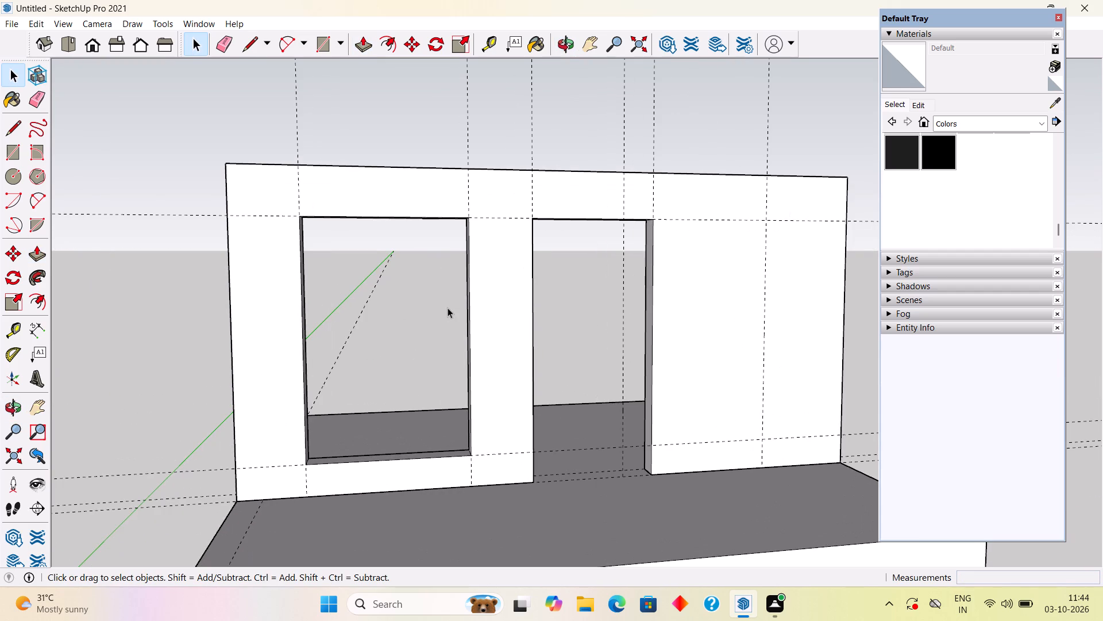
key(r)
click(300, 217)
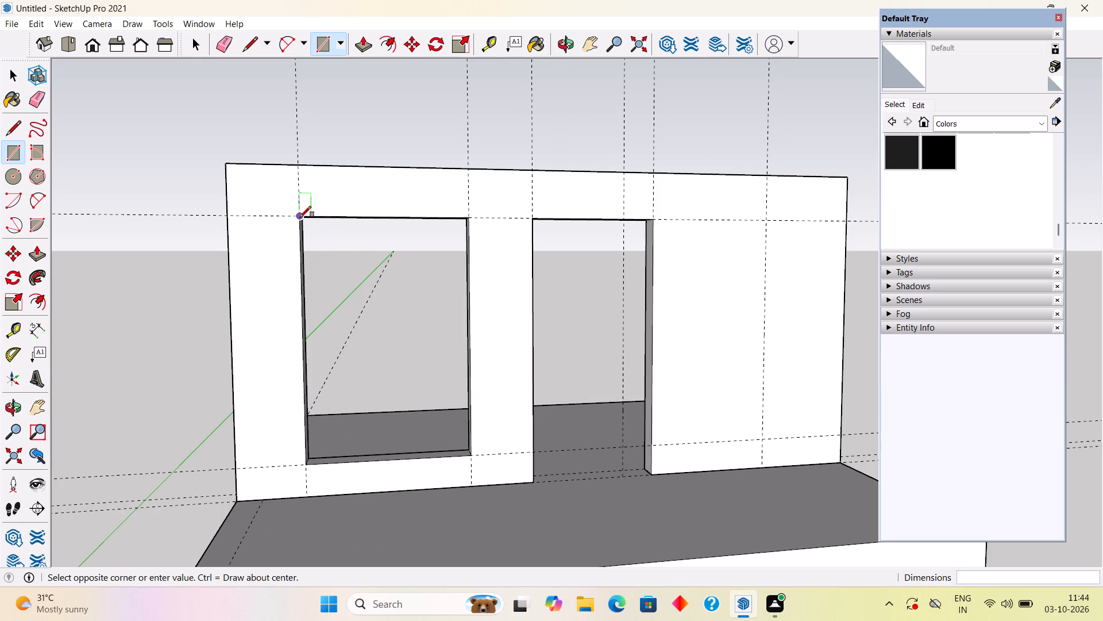
click(472, 455)
key(space)
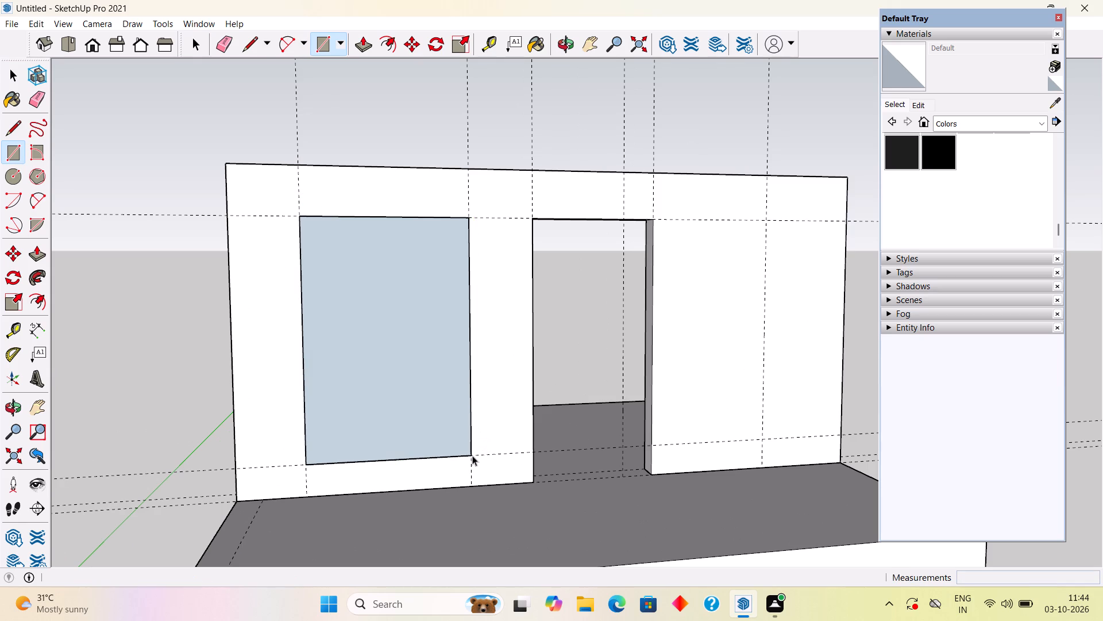
key(f)
click(416, 451)
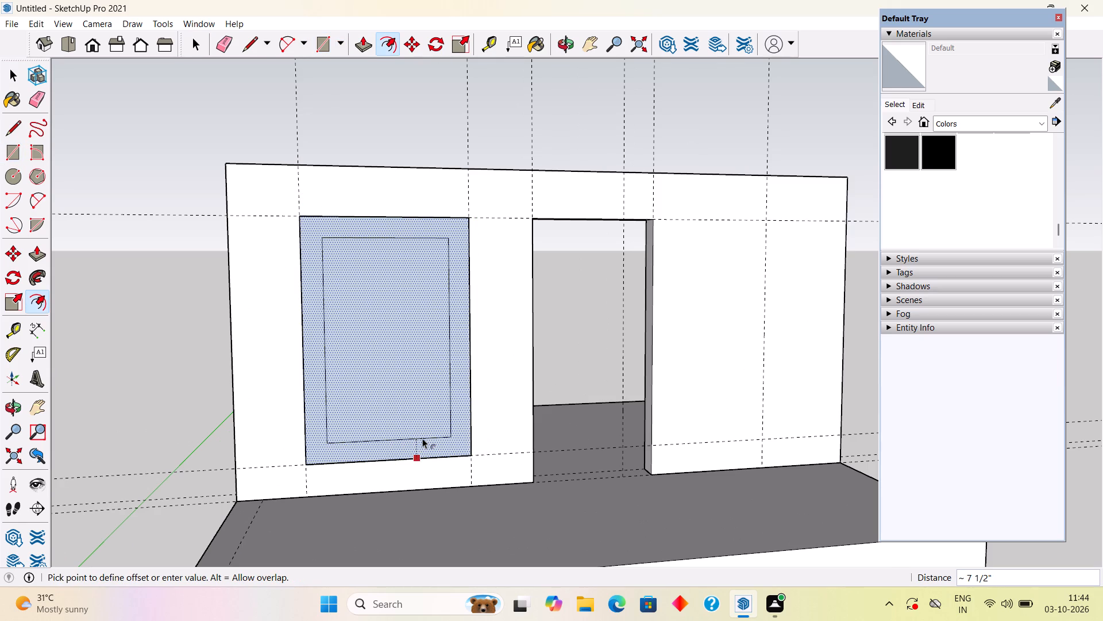
text(3")
key(Return)
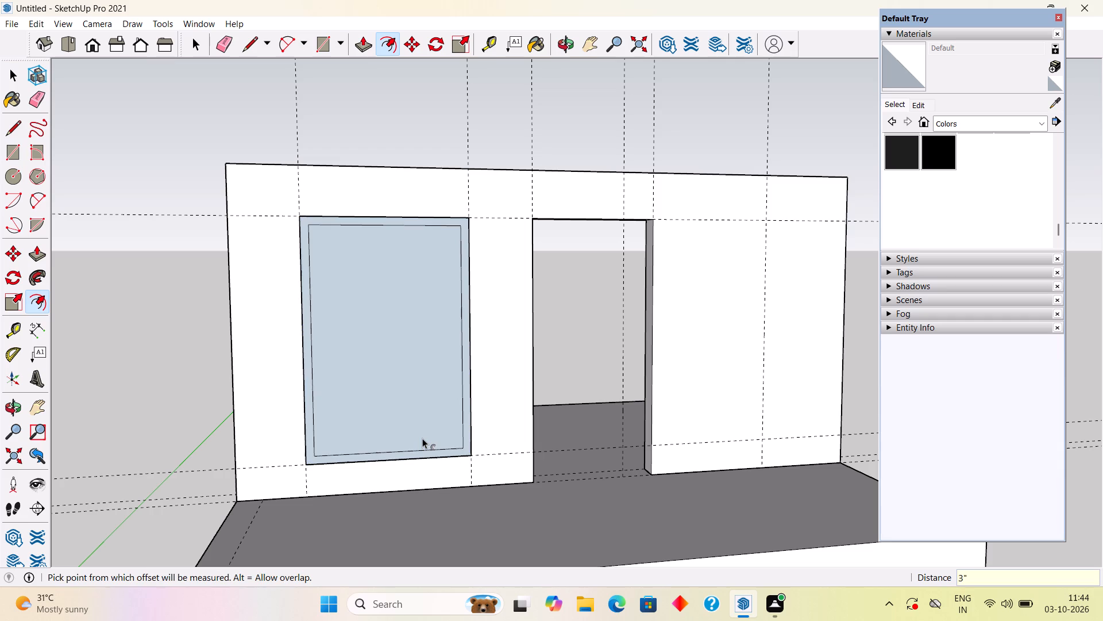
Place a vertical guide at the window's centre, plus one guide 1.5" to each side of it for the mullion.
key(f)
key(f)
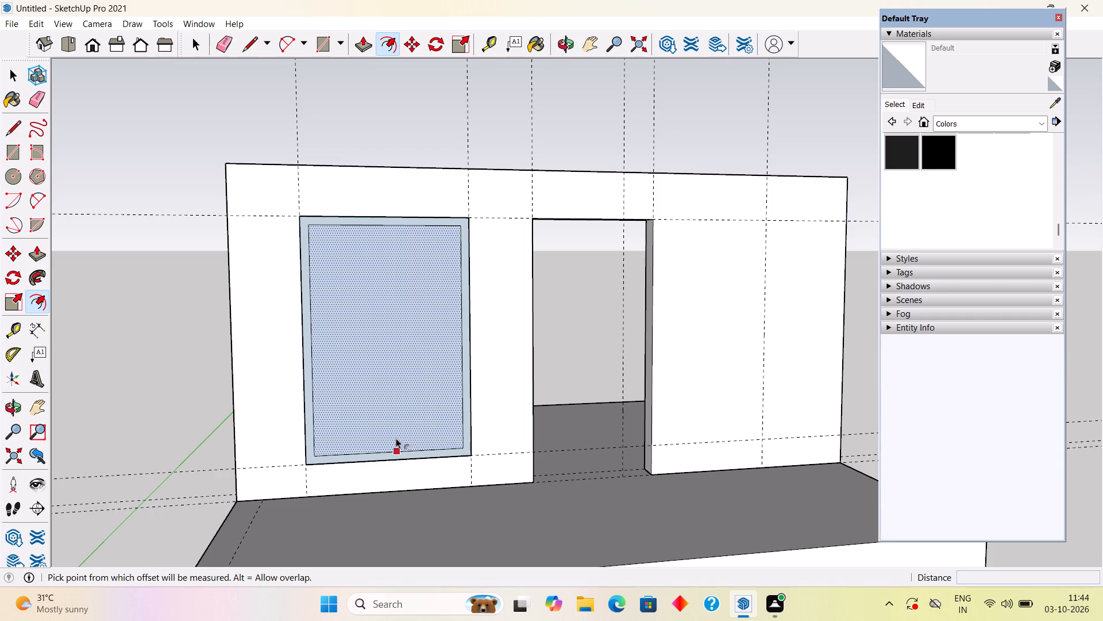
key(space)
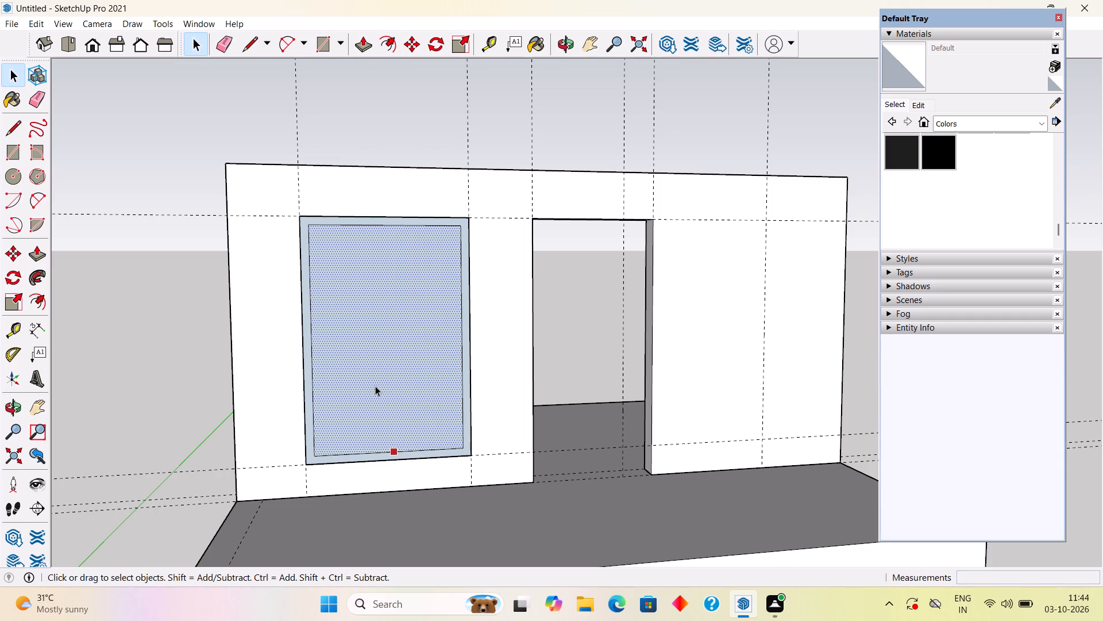
key(l)
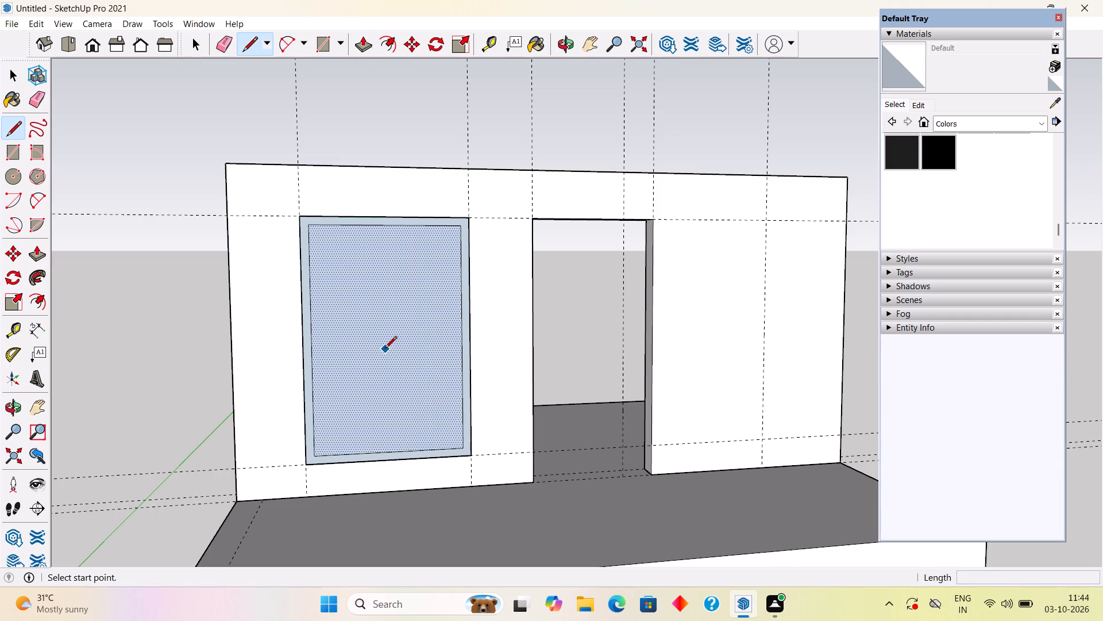
key(t)
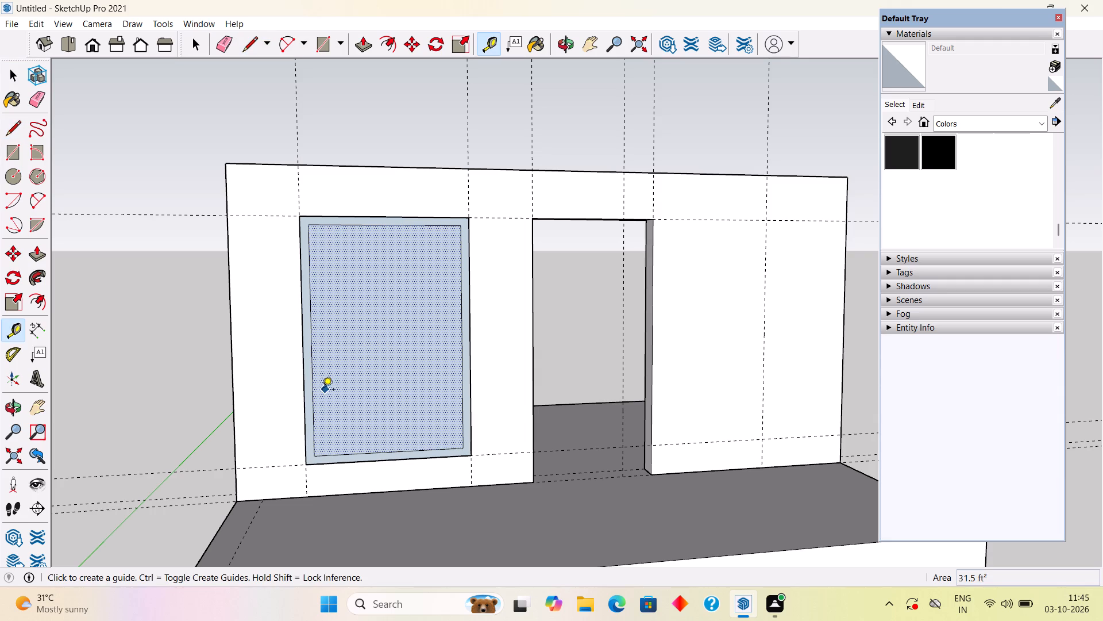
click(306, 411)
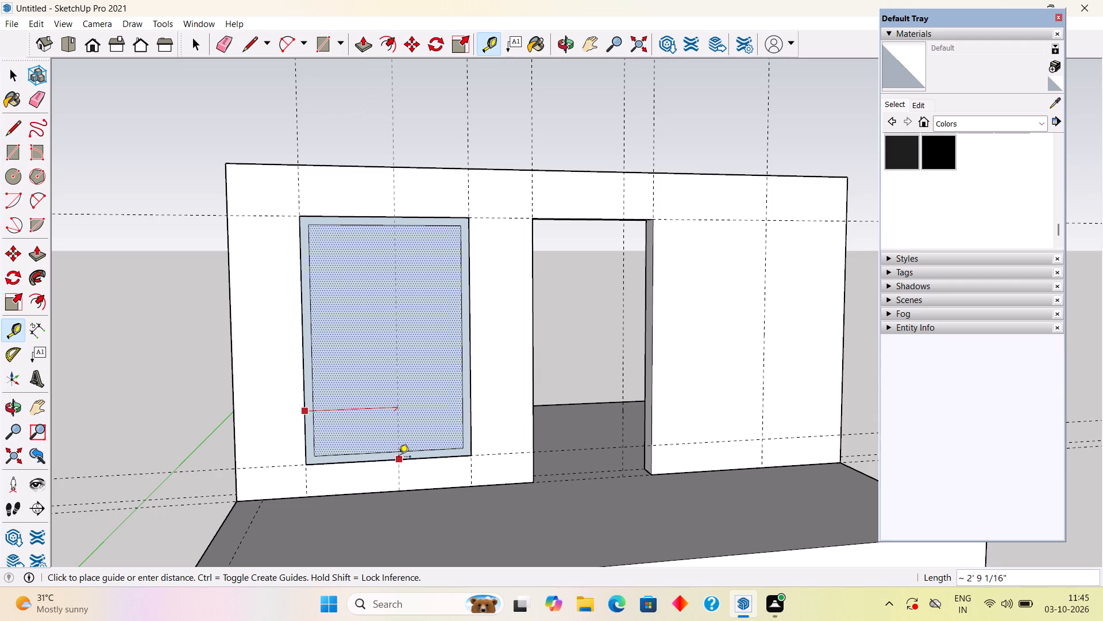
click(394, 459)
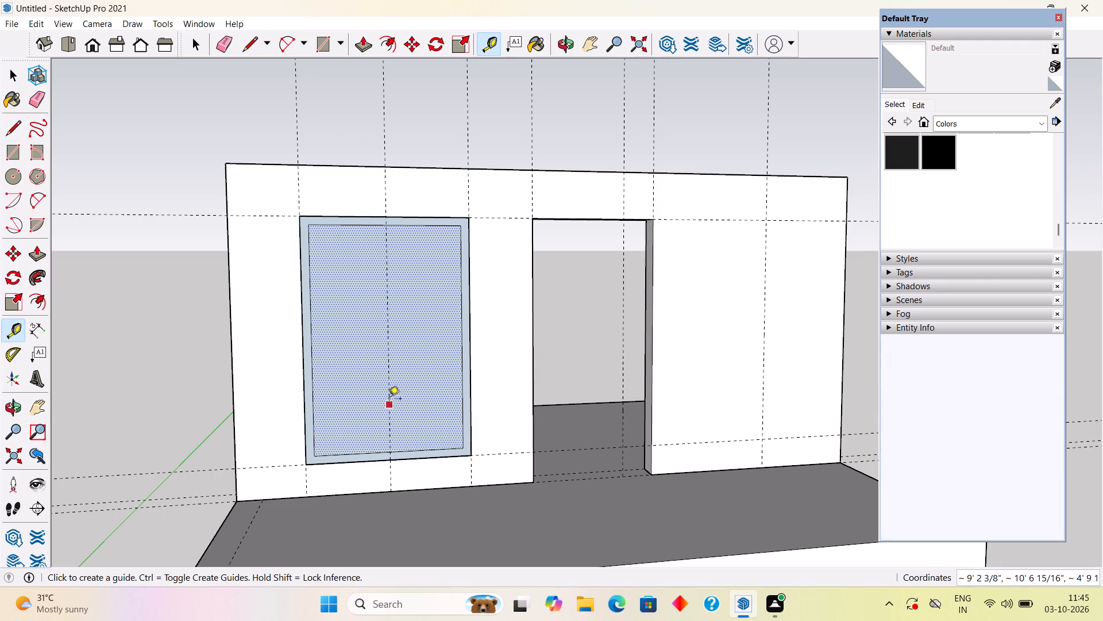
click(388, 398)
text(1.5")
key(Return)
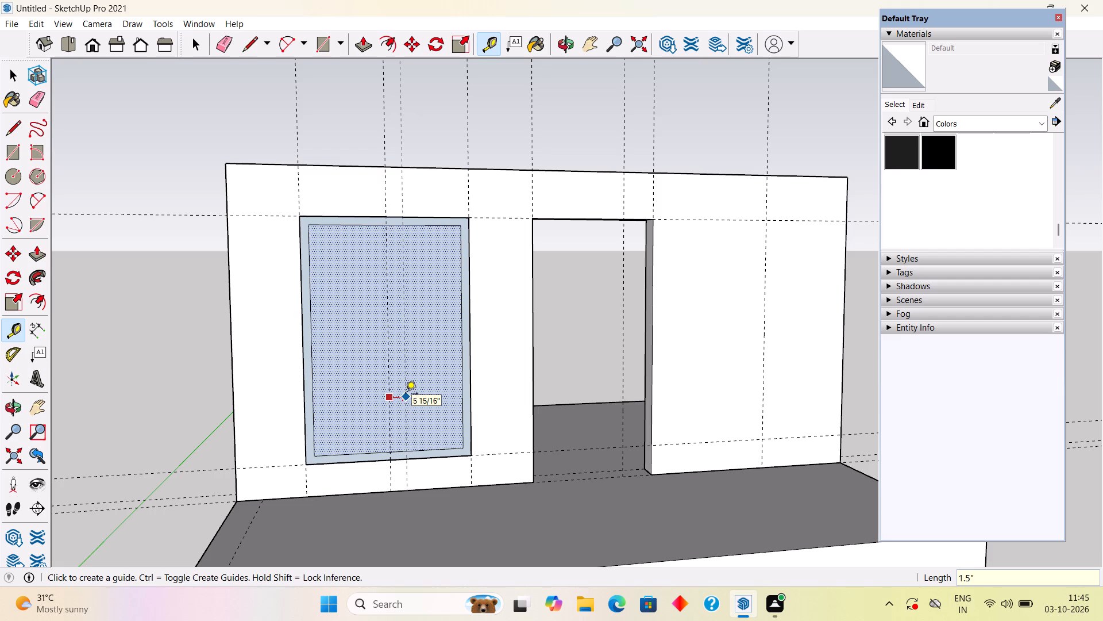
scroll(392, 377, up, 4)
click(387, 378)
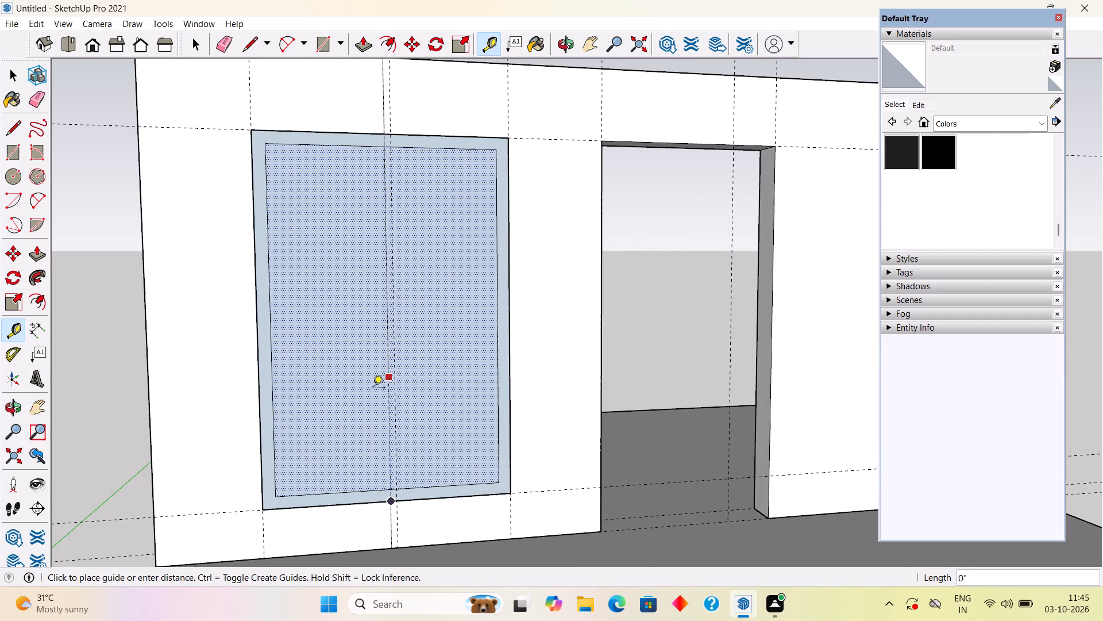
text(1.5")
key(Return)
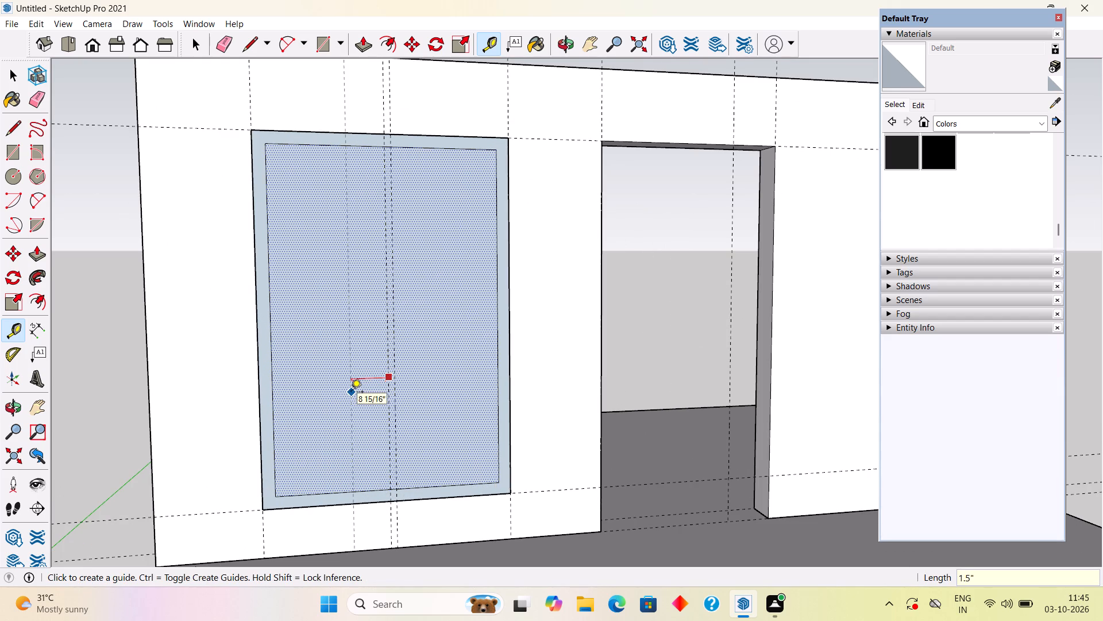
key(space)
Draw two vertical 7' lines along the outer mullion guides, between the inner frame outline's top and bottom edges.
text(l)
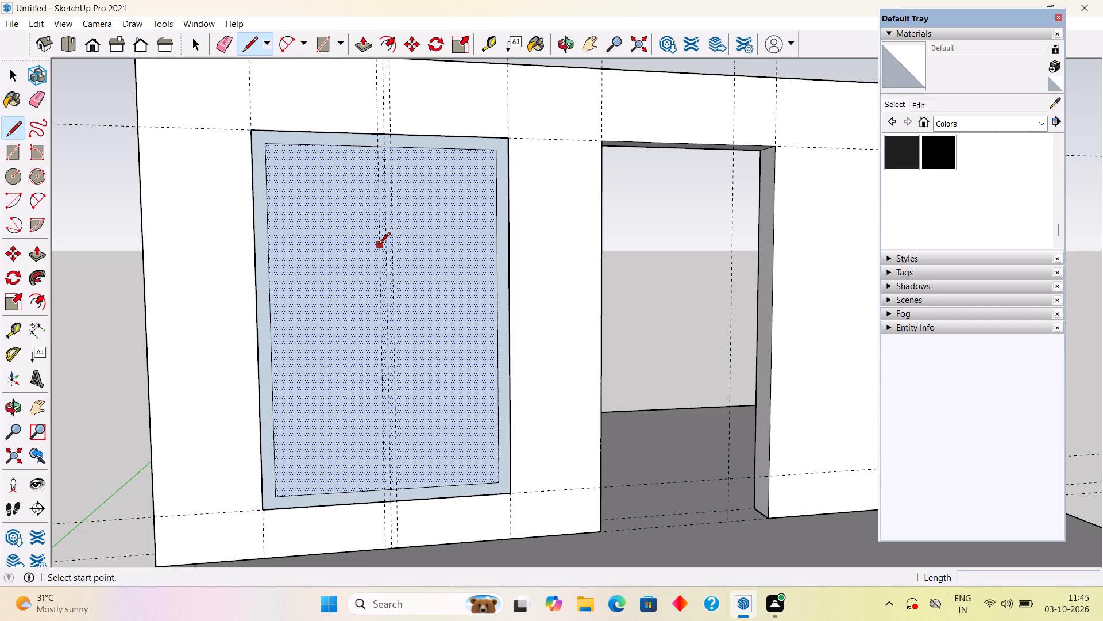
click(376, 147)
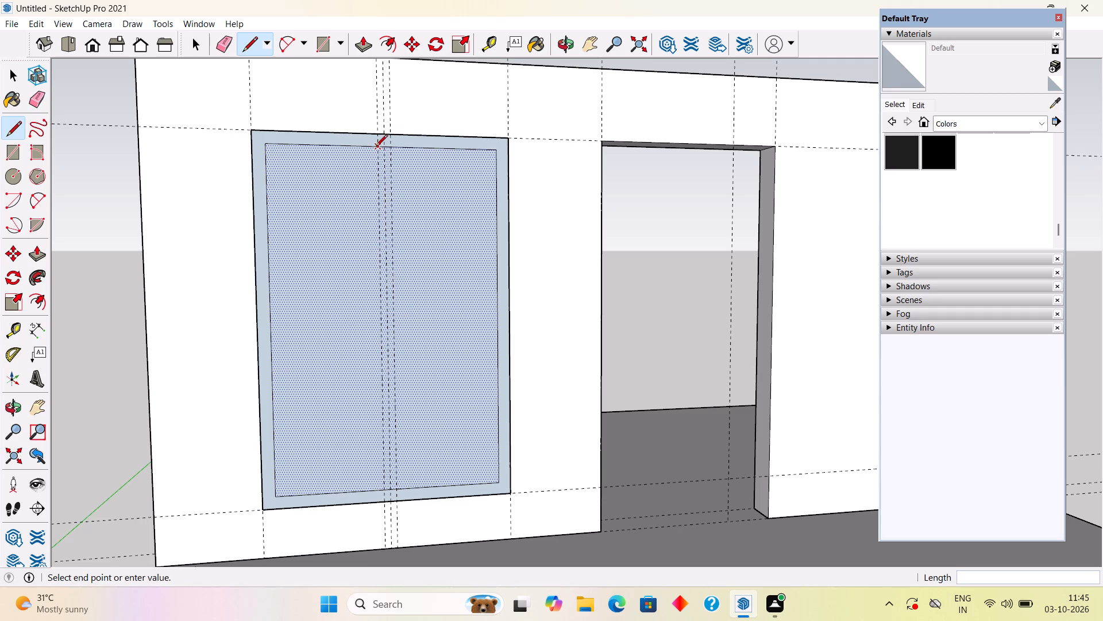
click(381, 490)
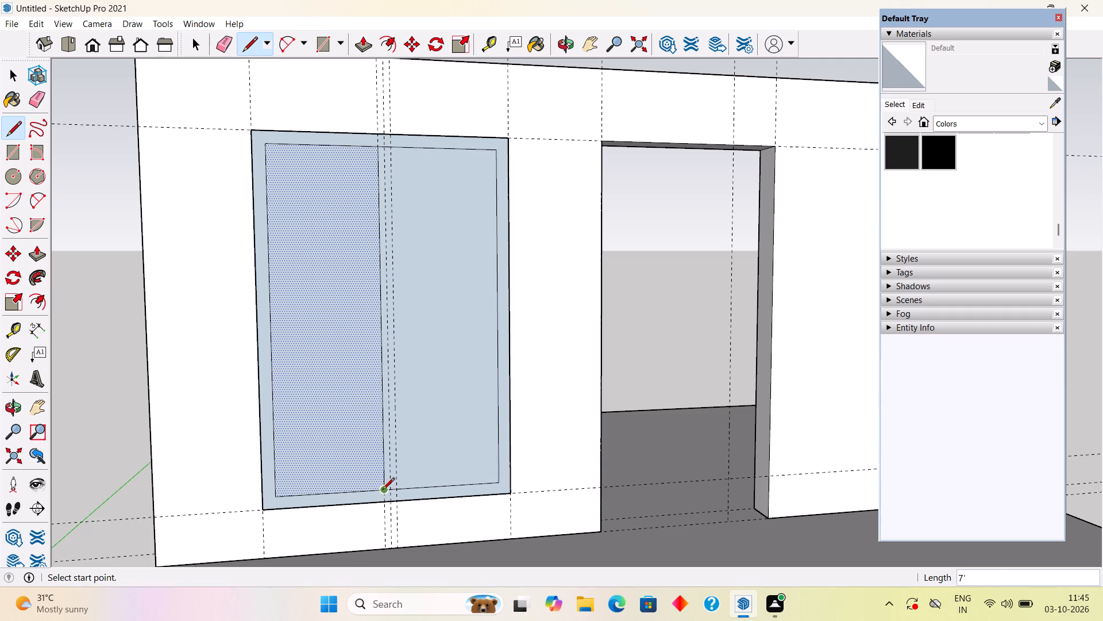
click(389, 148)
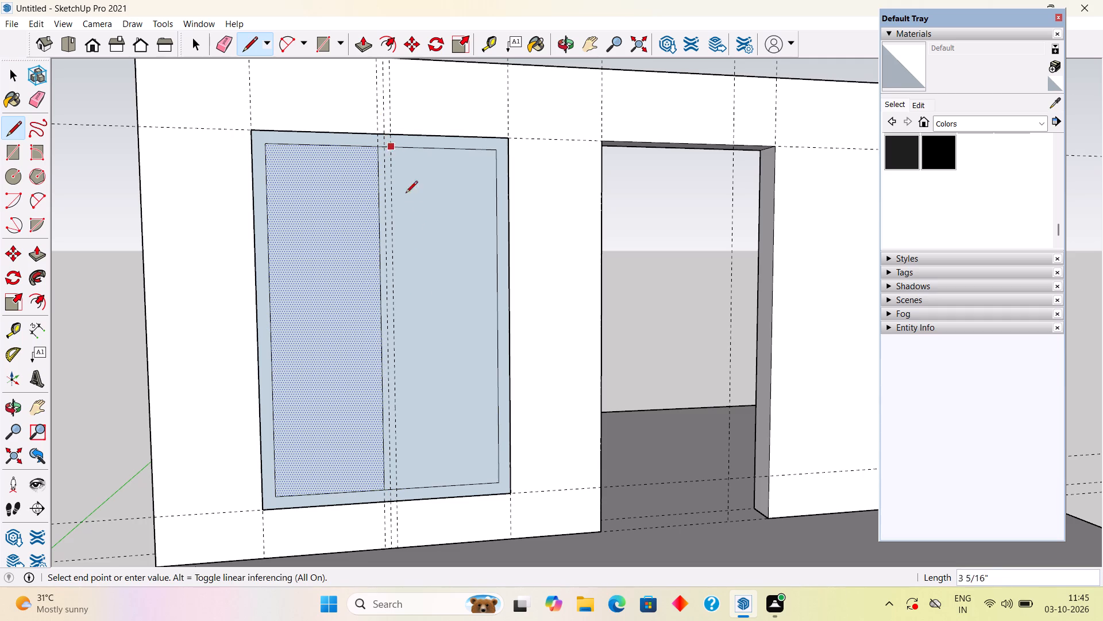
click(398, 487)
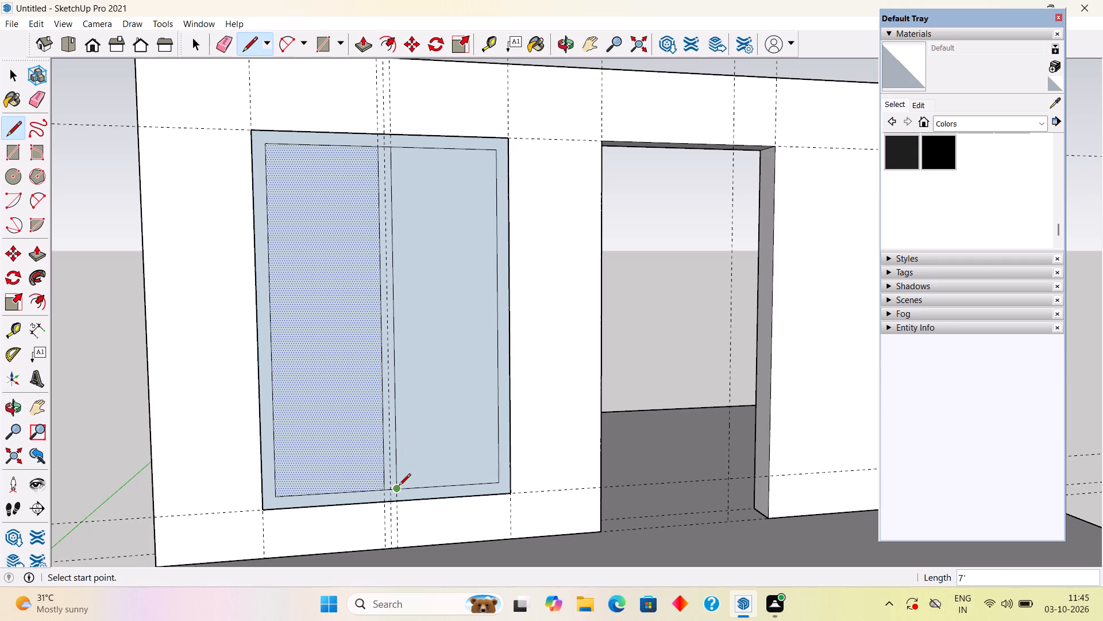
key(space)
Erase the centre guide and the short inner outline edges between the two mullion lines, joining the mullion to the frame.
key(e)
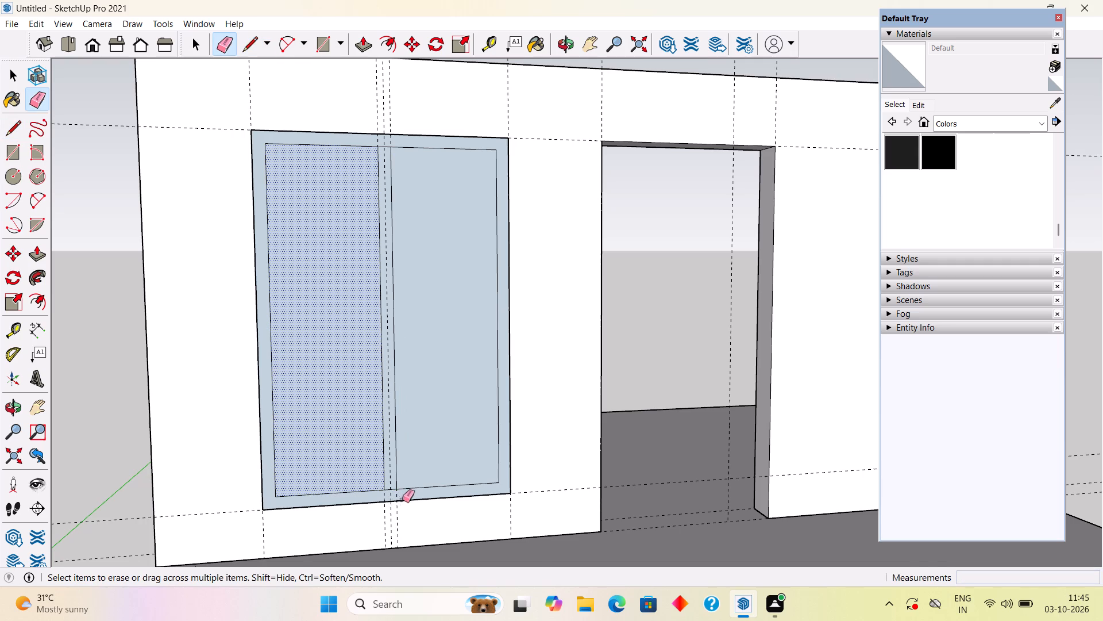
scroll(404, 498, up, 4)
click(384, 486)
scroll(429, 421, down, 5)
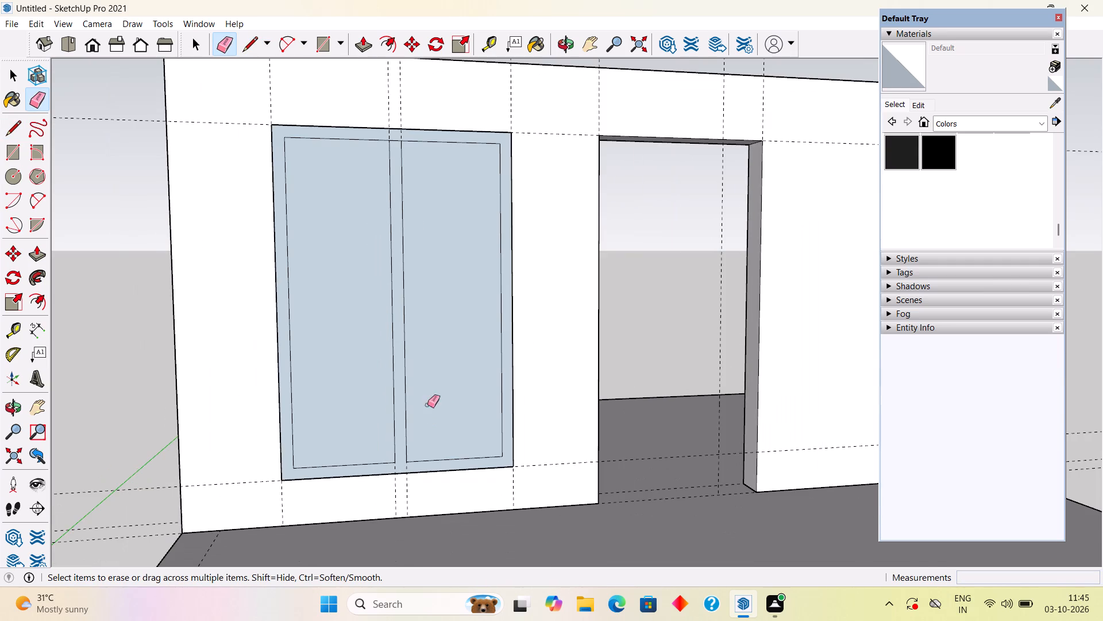
click(395, 141)
key(space)
Delete the two pane faces on either side of the mullion, leaving only the frame face.
click(415, 277)
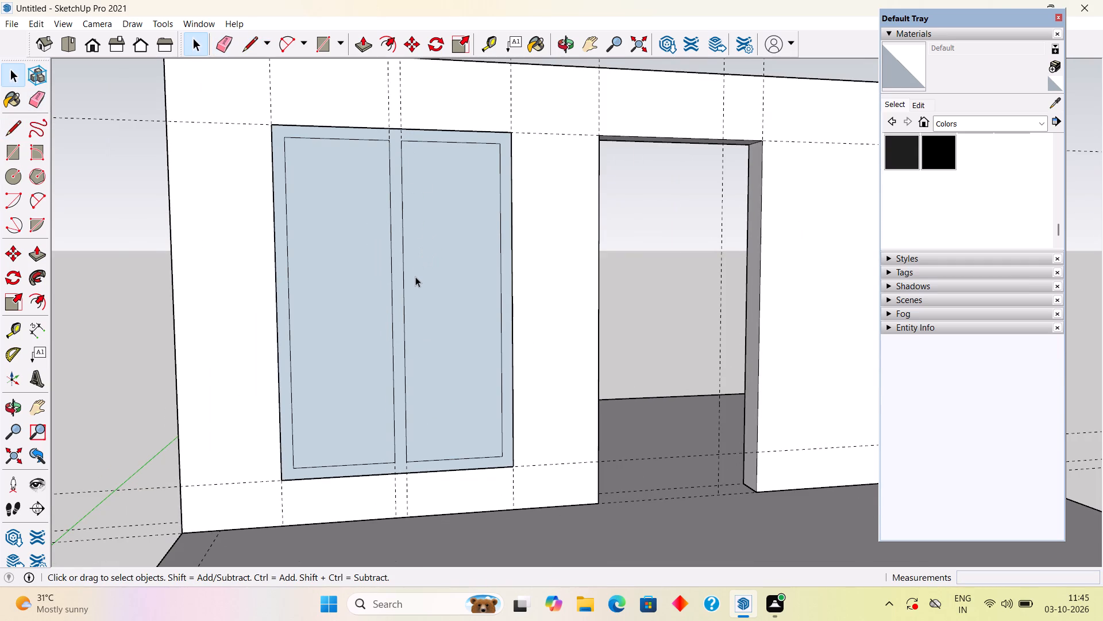
key(Delete)
click(365, 317)
key(Delete)
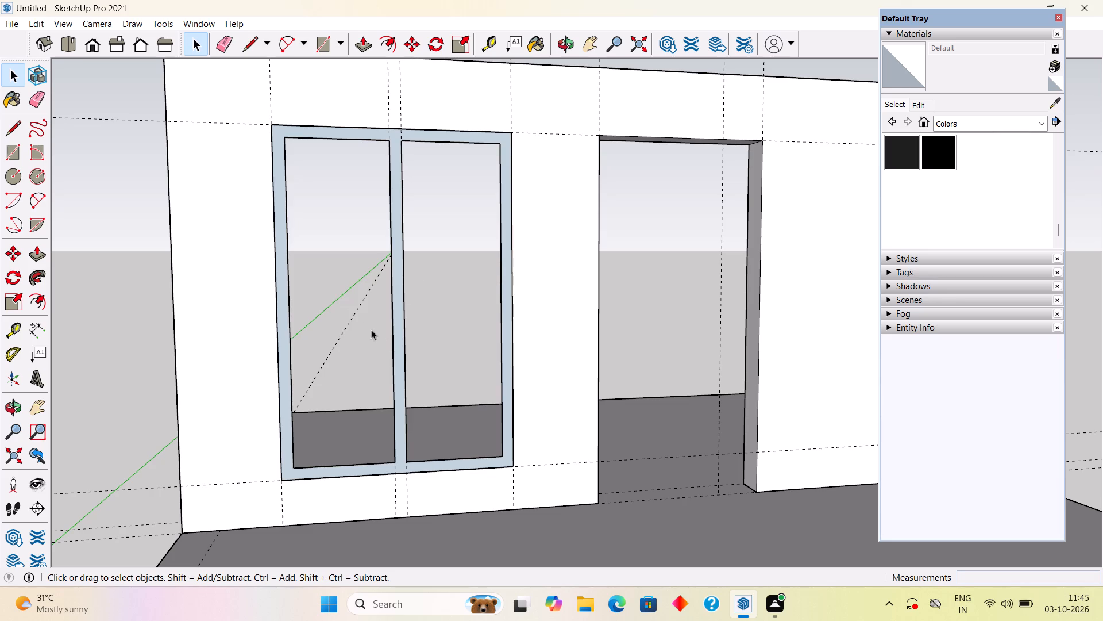
Push/Pull the window frame and mullion face outward by 3".
key(p)
click(398, 344)
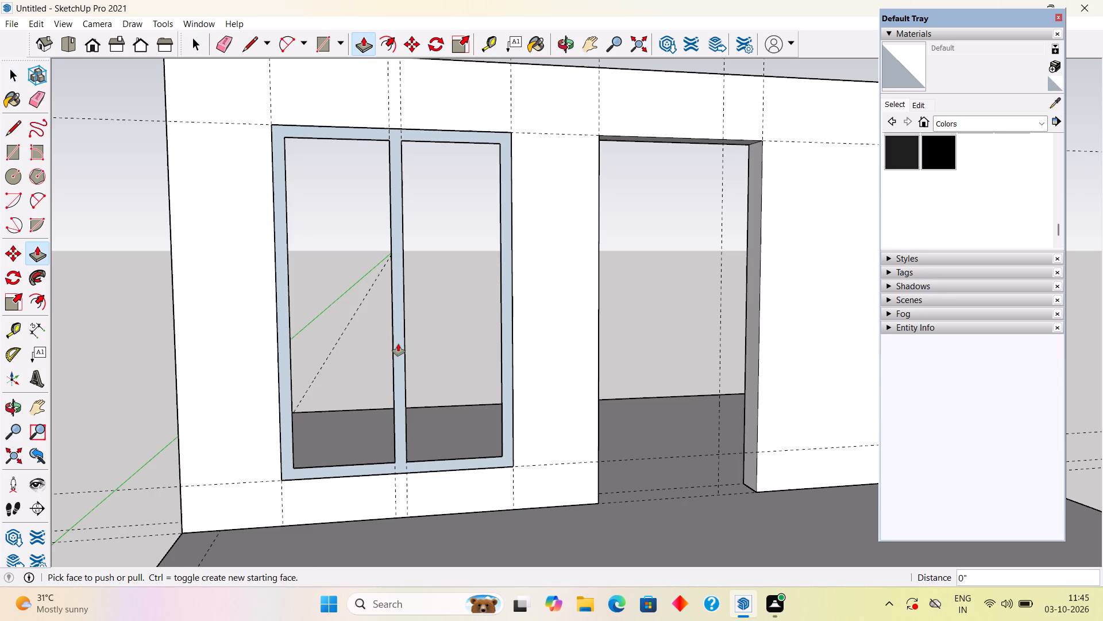
key(space)
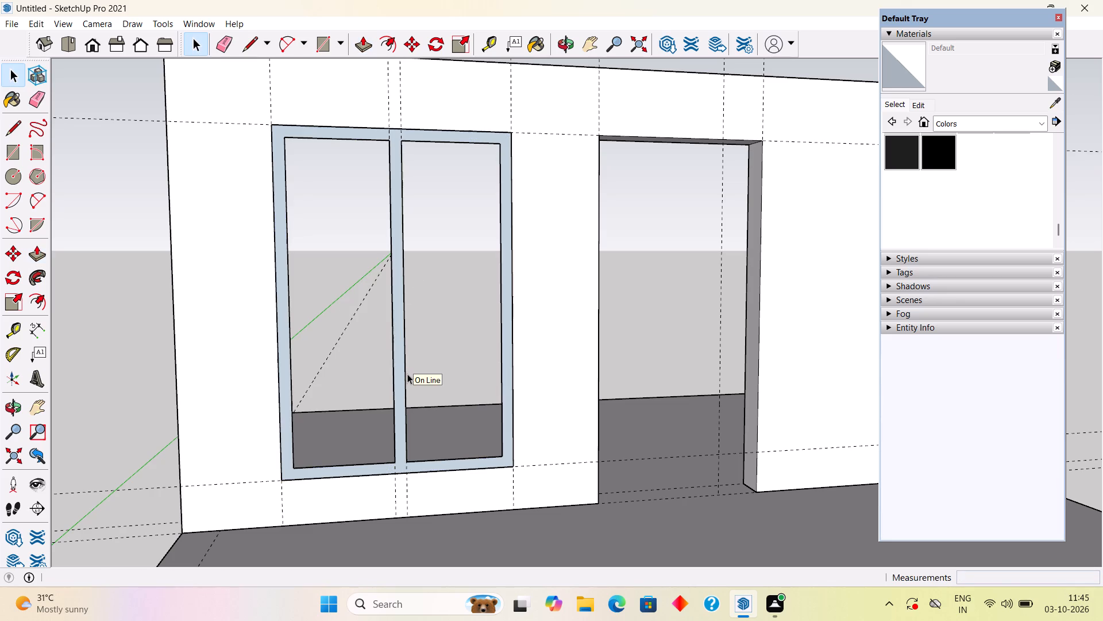
text(p)
click(403, 389)
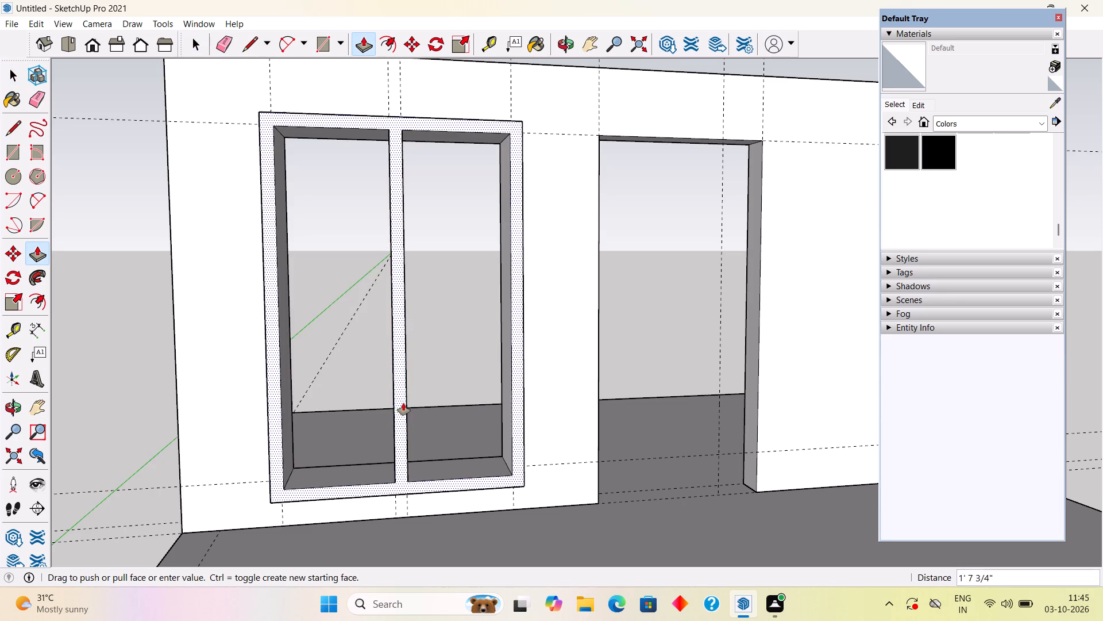
text(3")
key(Return)
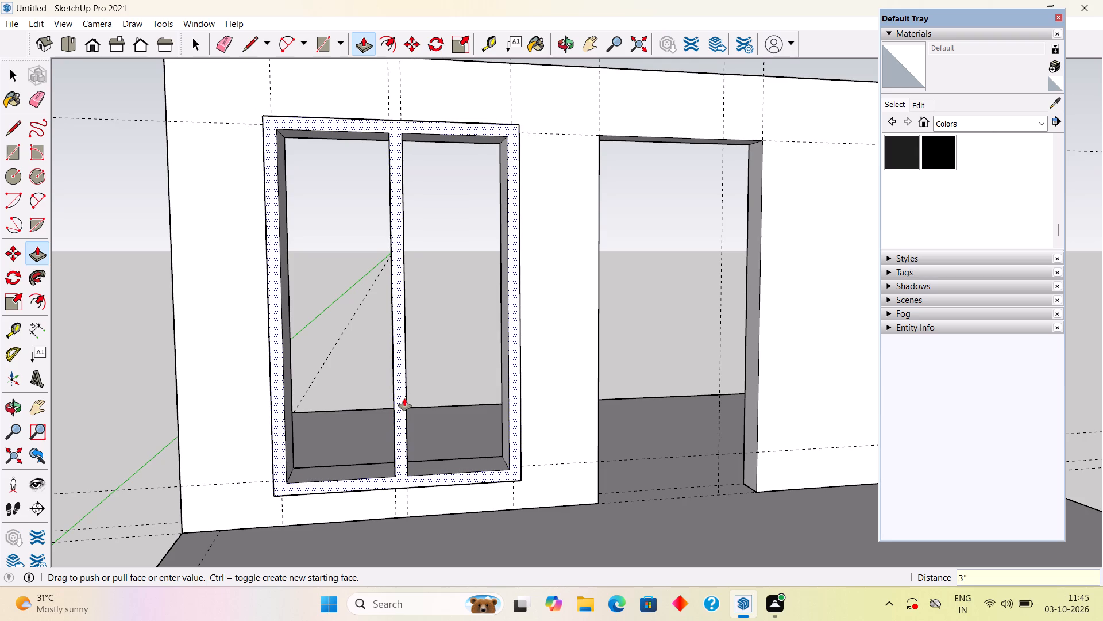
key(space)
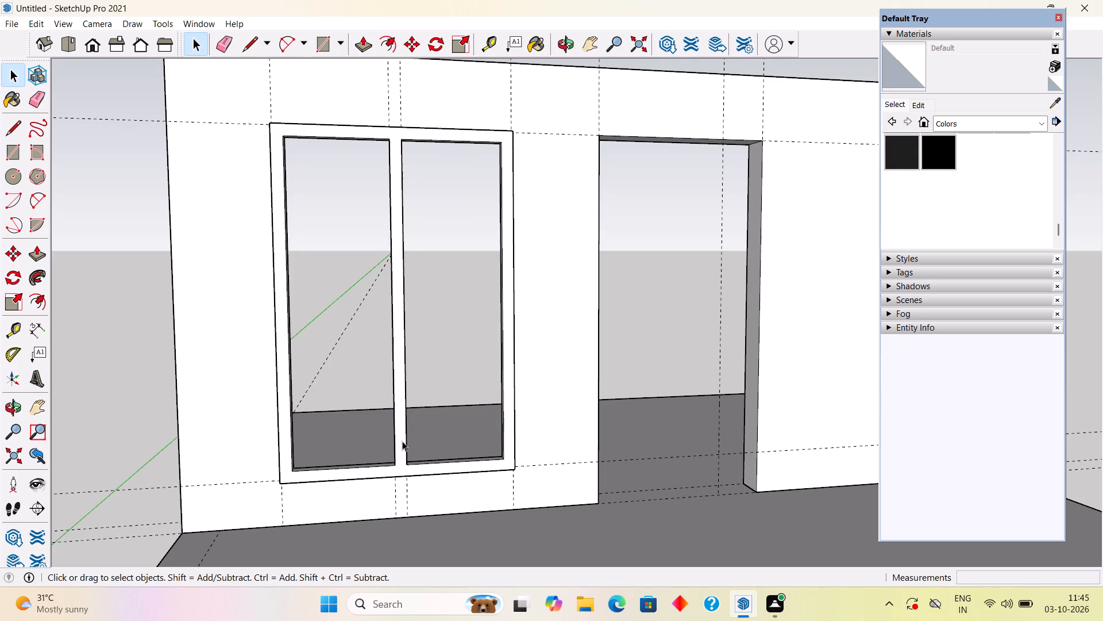
Select the whole extruded window frame, make it a group, and clear the selection.
triple_click(402, 442)
right_click(402, 442)
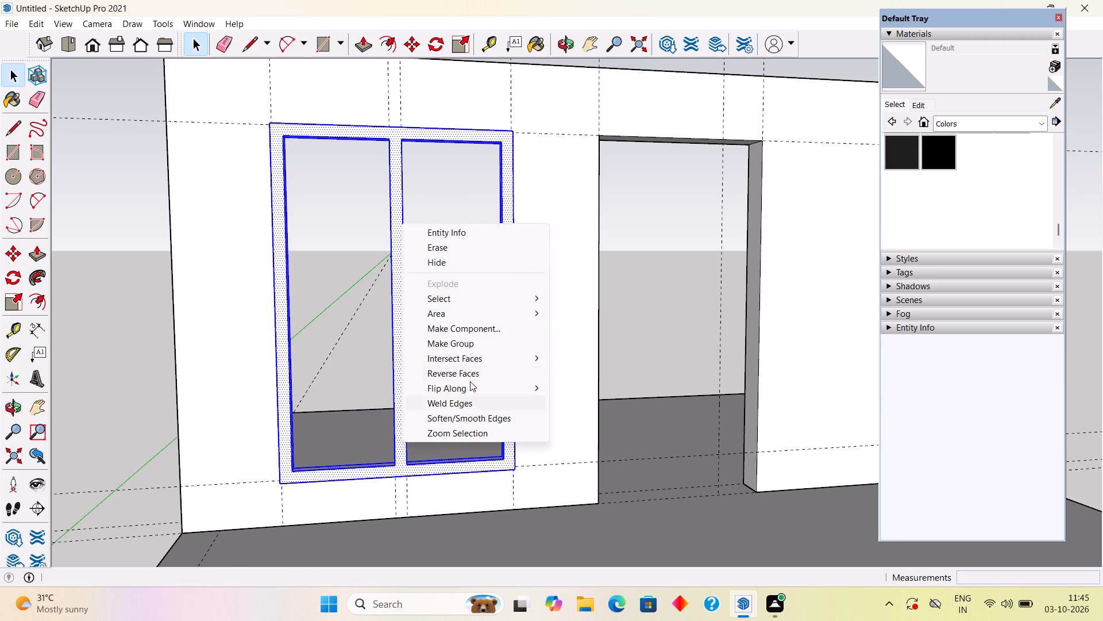
click(478, 345)
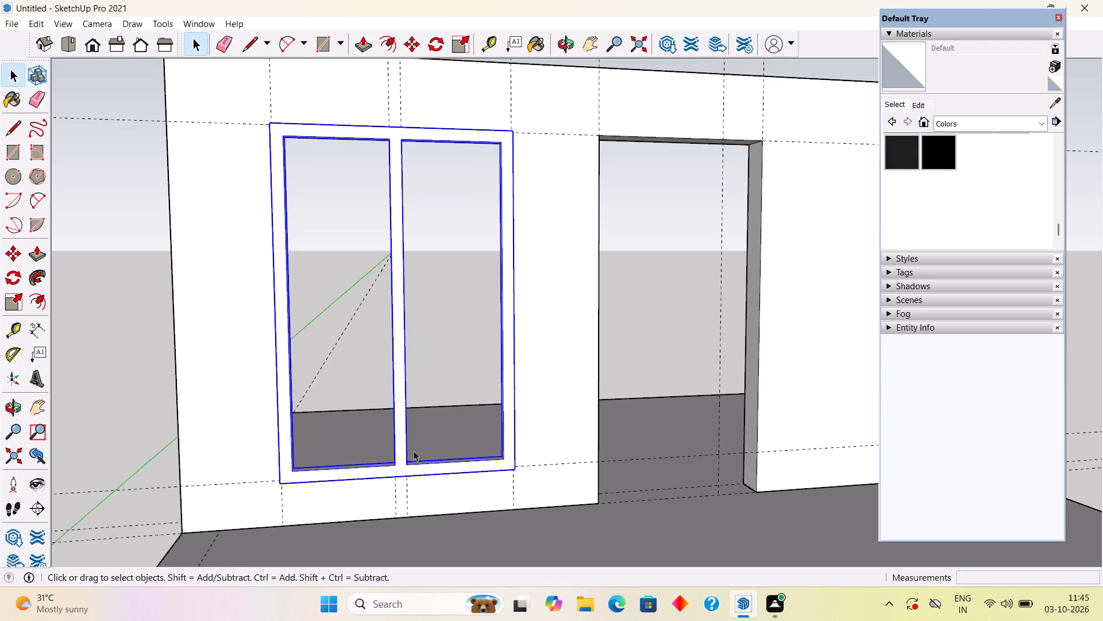
click(438, 323)
Draw a 2' 1 1/2" by 7' glass rectangle in each of the two frame openings.
key(r)
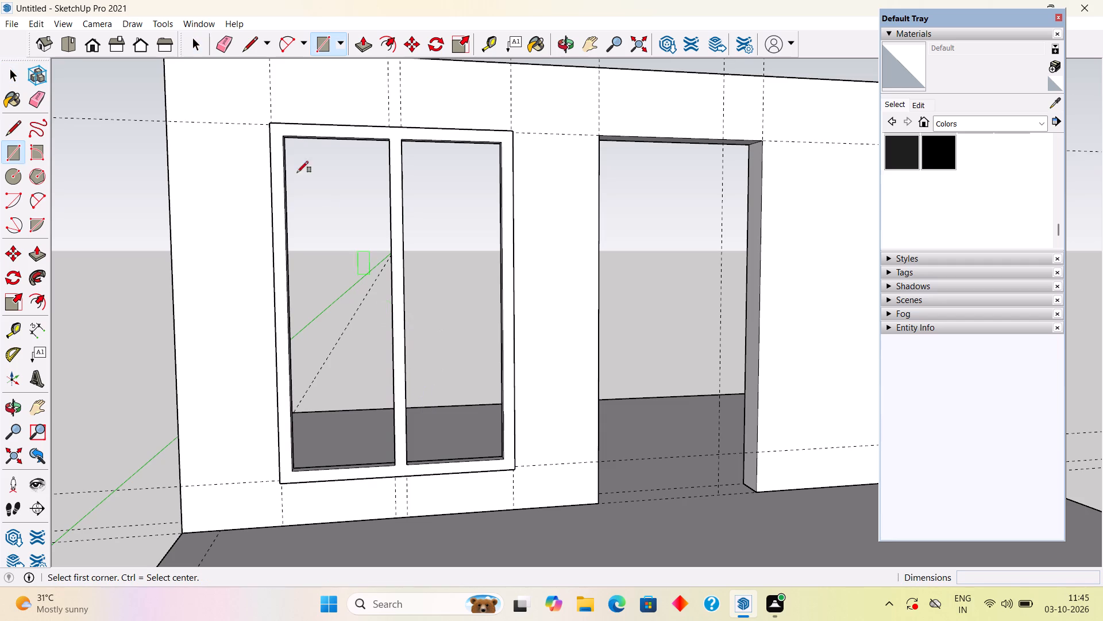
click(281, 135)
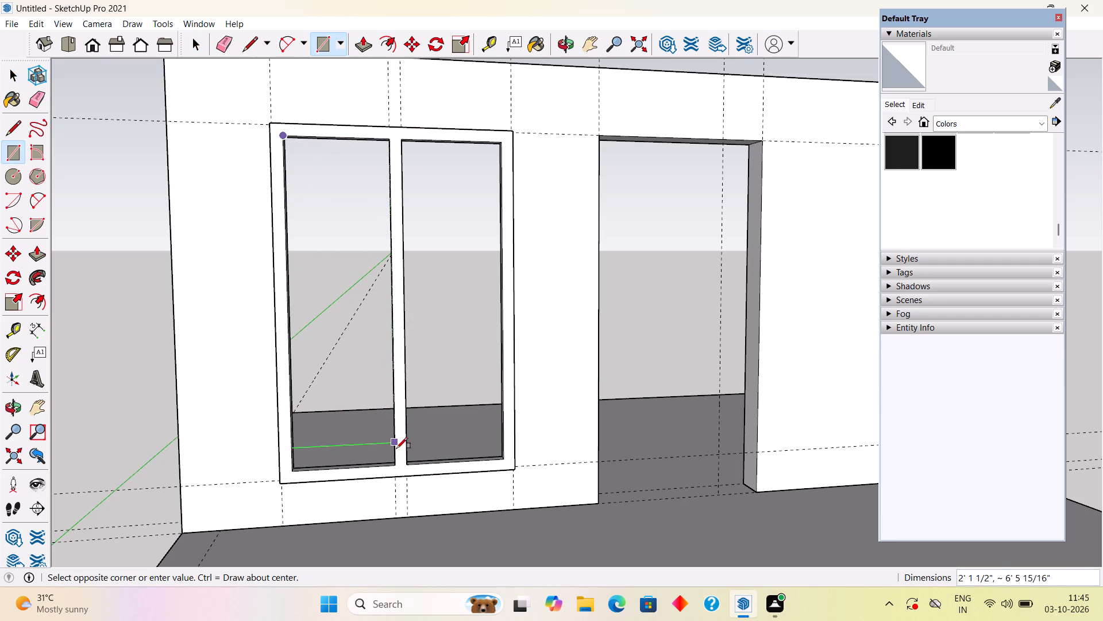
click(398, 467)
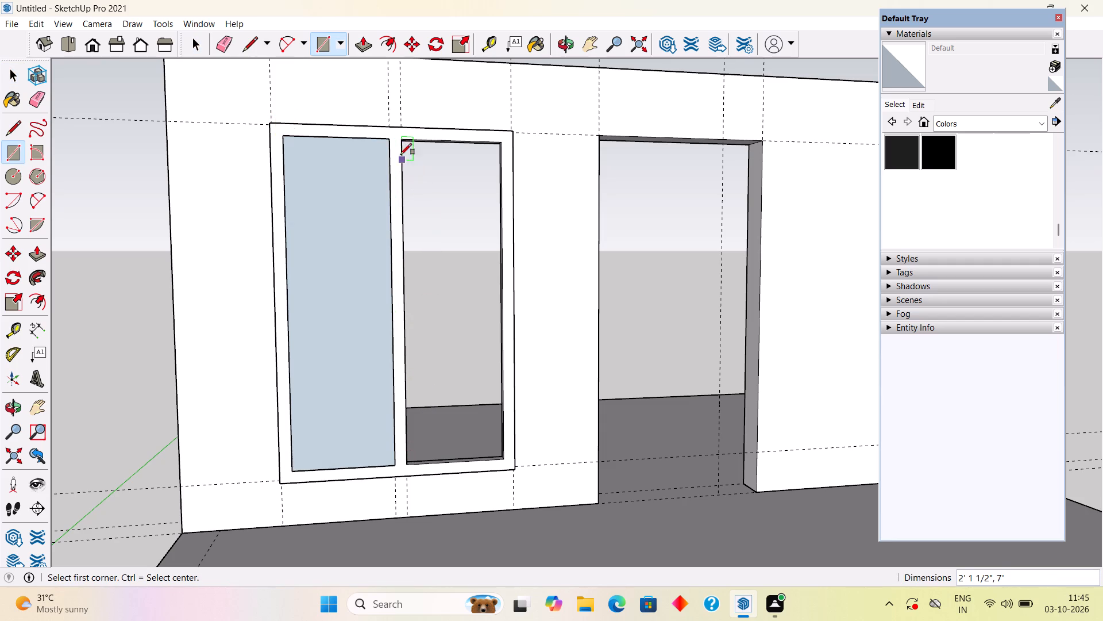
click(401, 140)
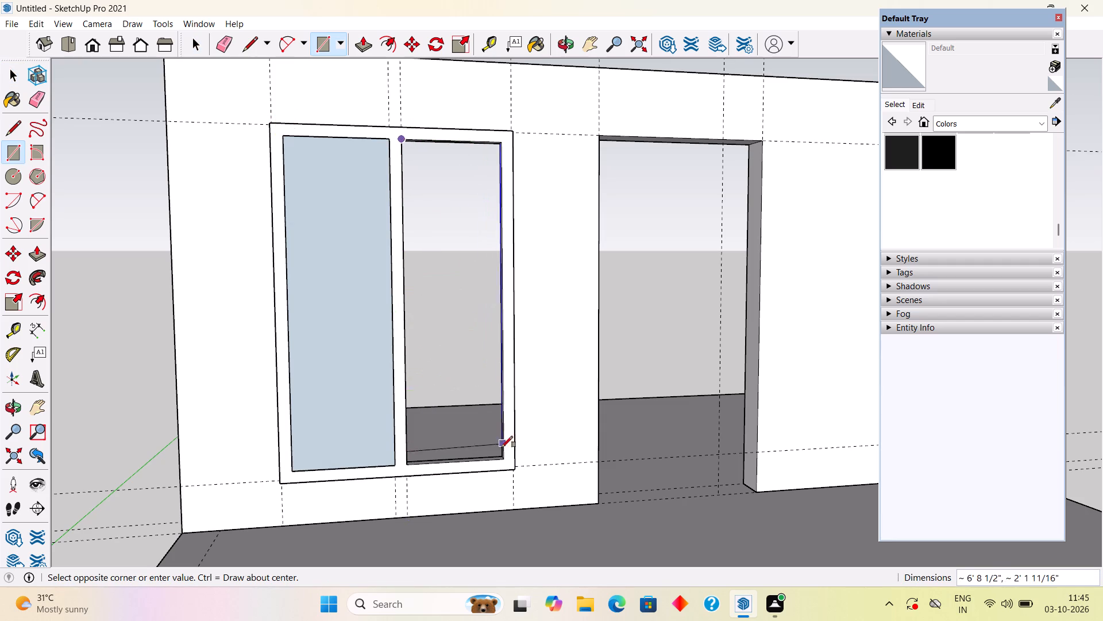
click(505, 458)
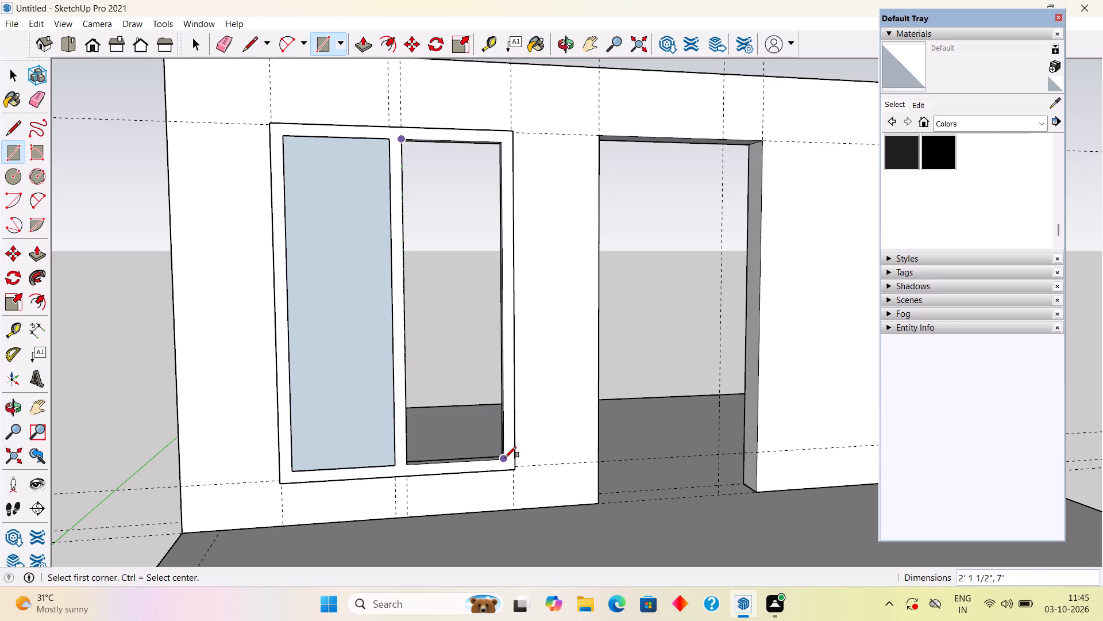
key(space)
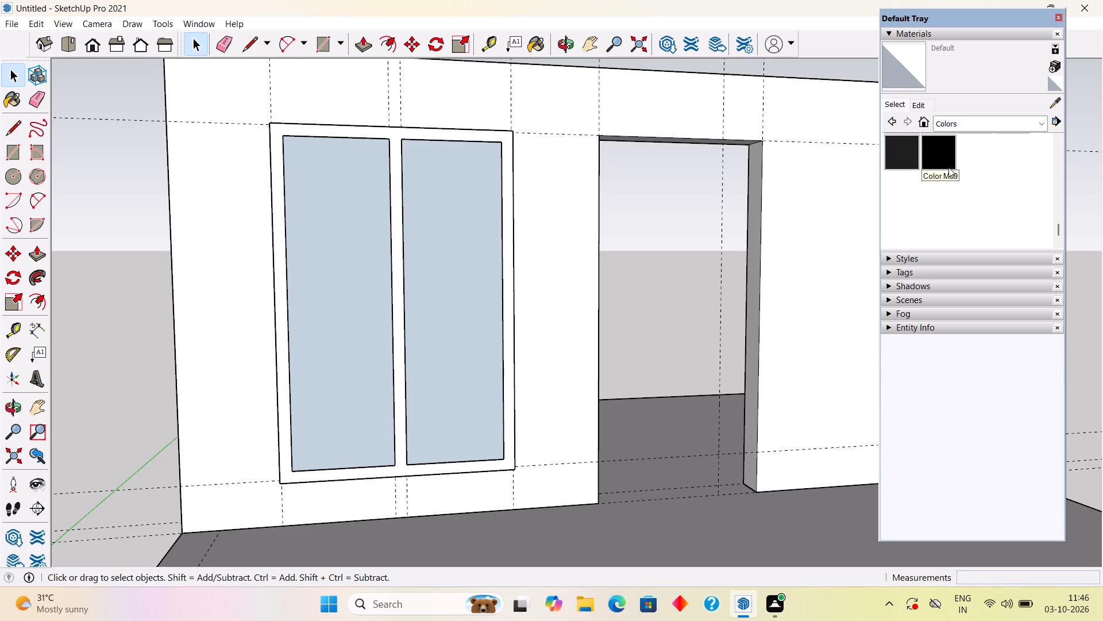
Paint the window frame group black with Color M09.
click(948, 167)
click(506, 270)
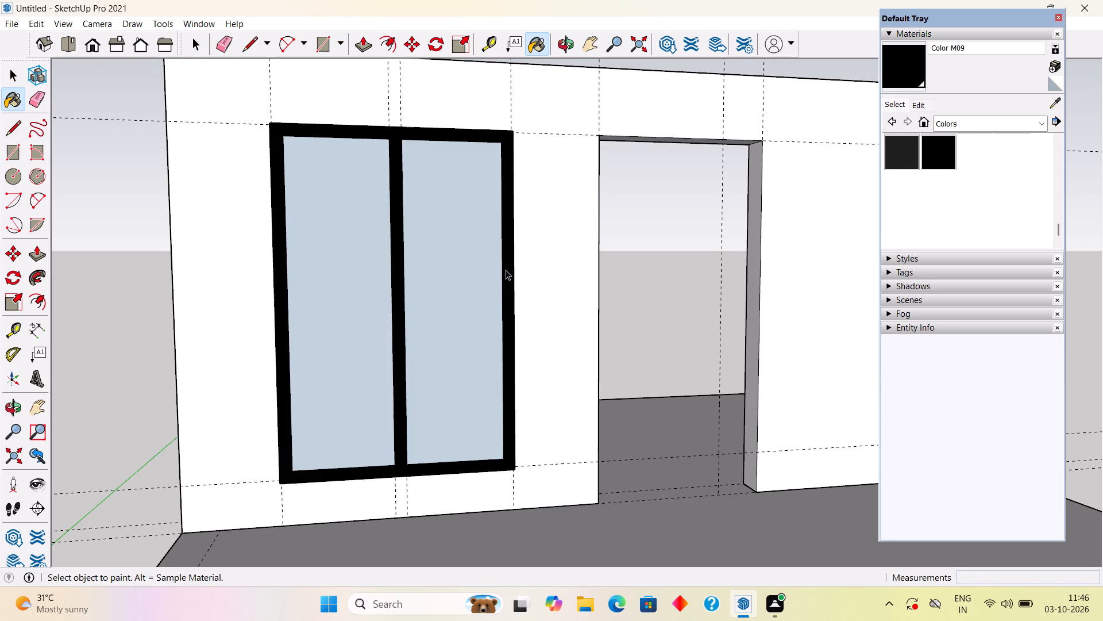
key(space)
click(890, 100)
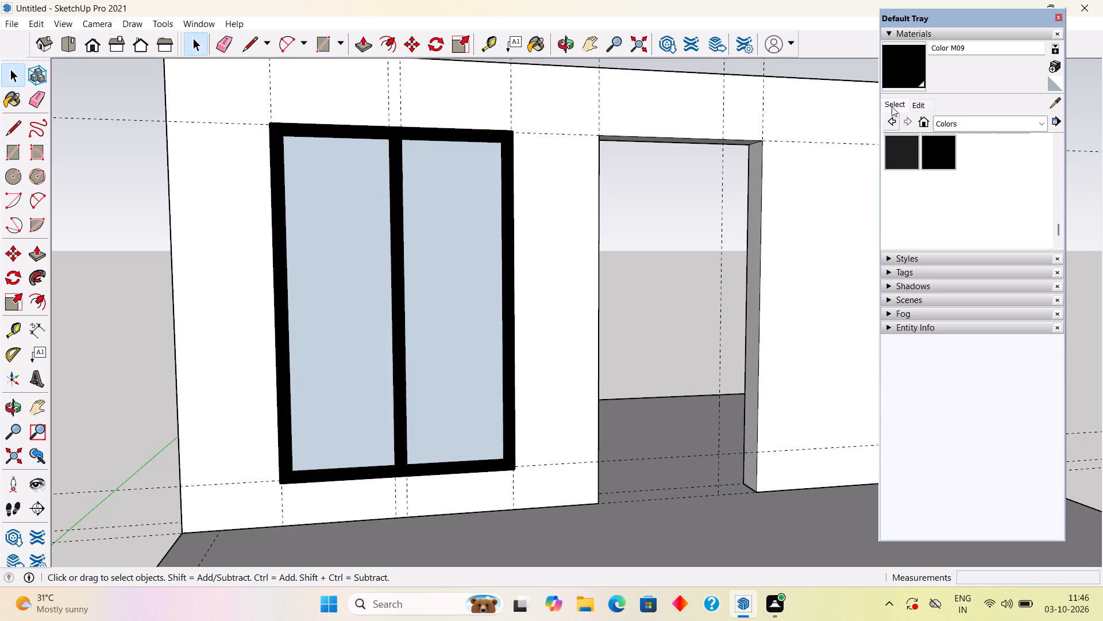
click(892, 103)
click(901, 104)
Paint both window panes with Translucent Glass Tinted from the Glass and Mirrors materials.
click(958, 121)
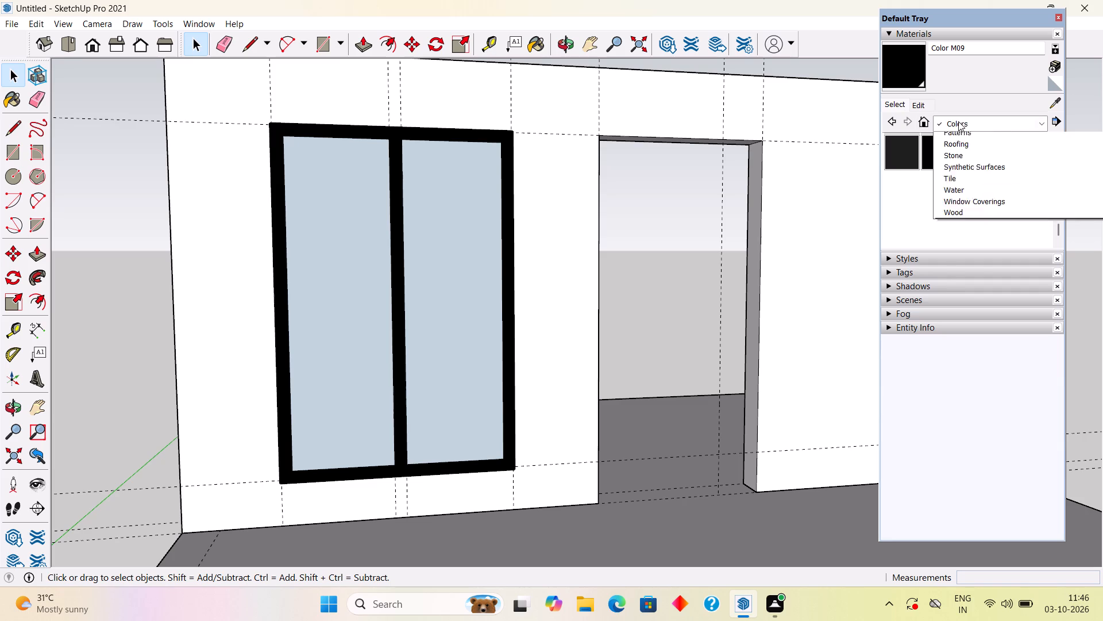
click(964, 194)
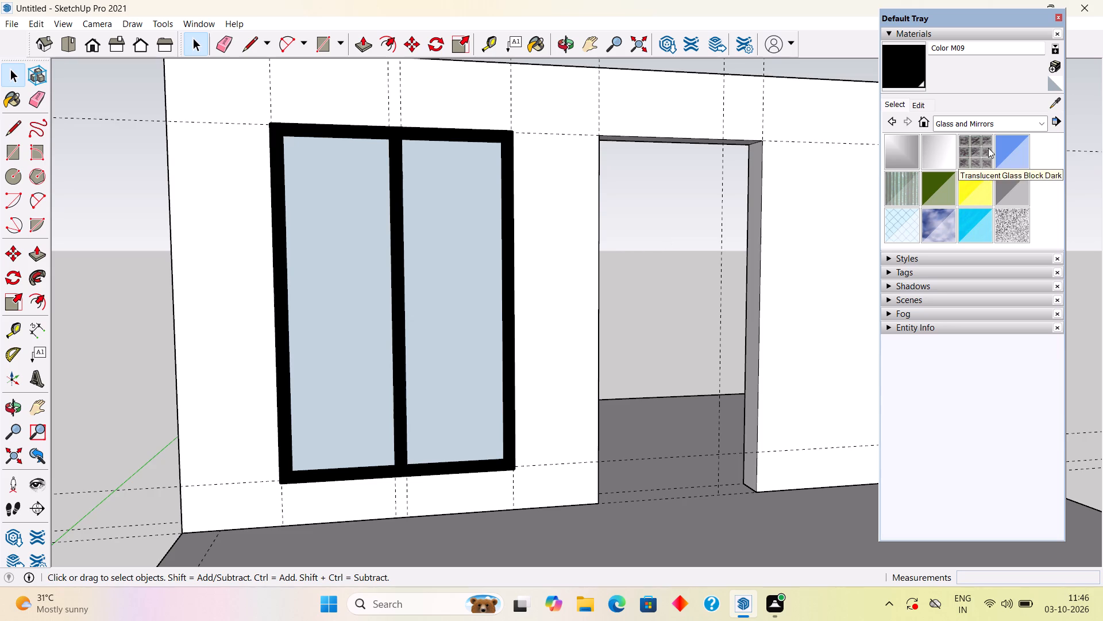
click(971, 218)
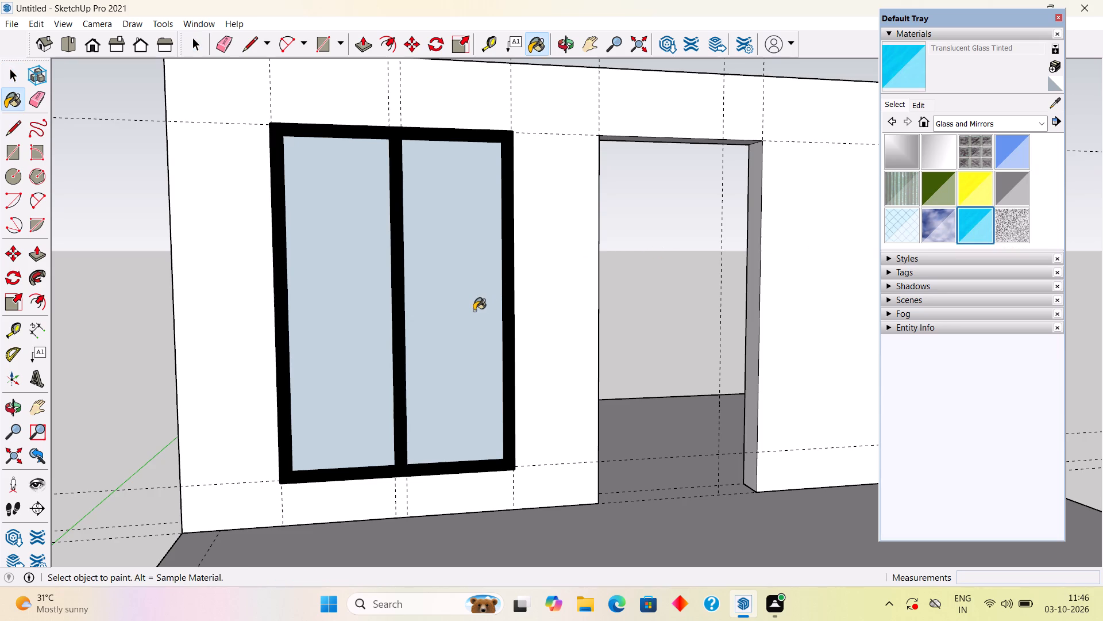
click(474, 310)
click(375, 307)
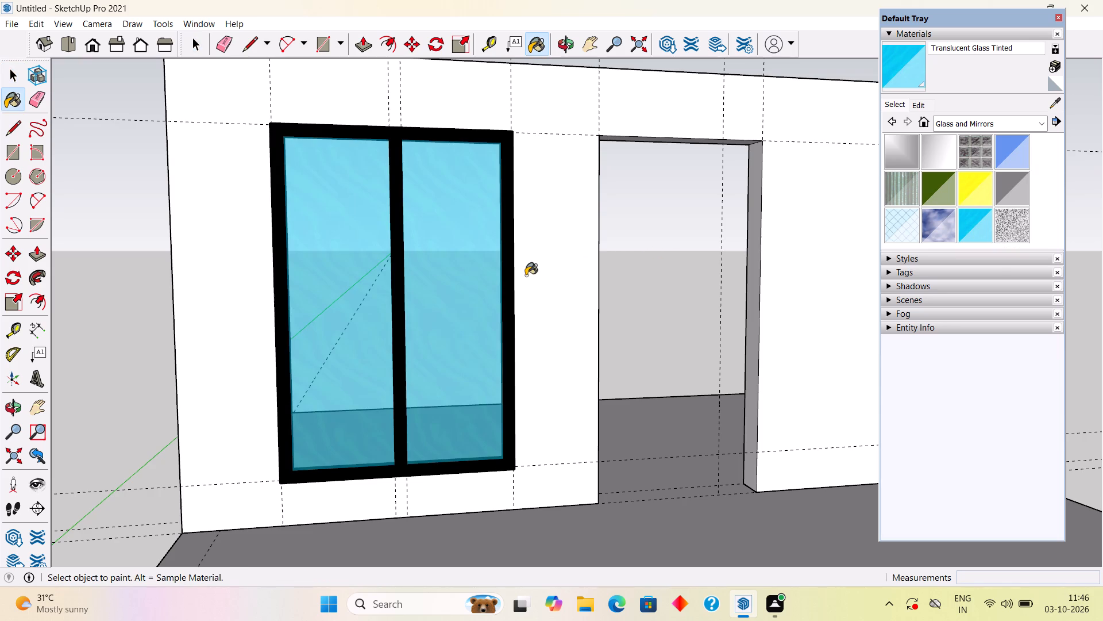
key(space)
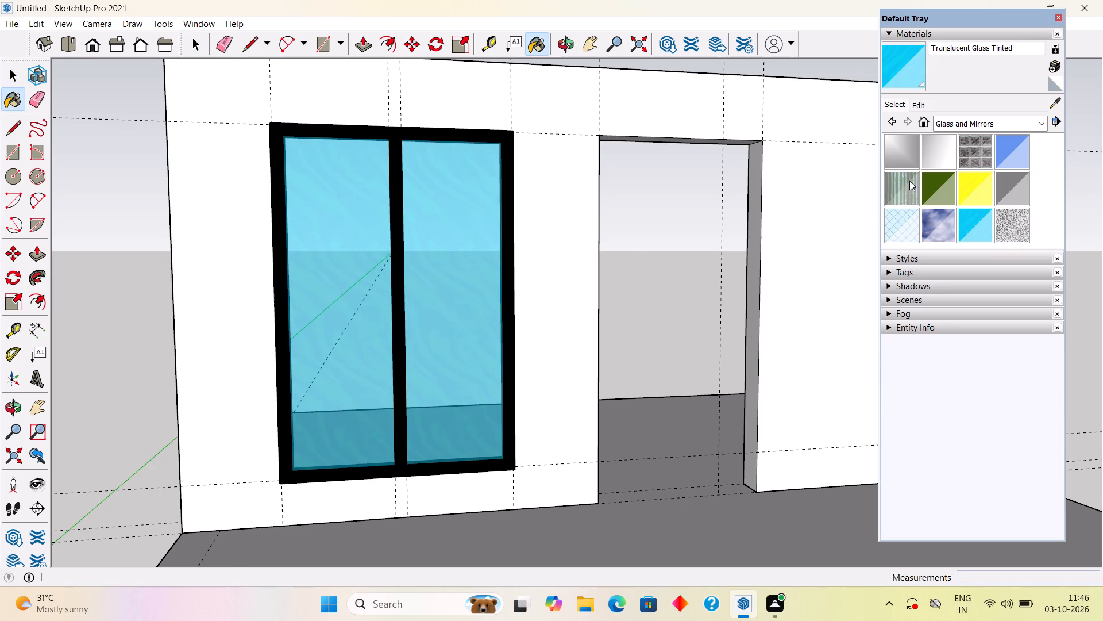
Set the opacity of the Translucent Glass Tinted material to 14.
click(921, 105)
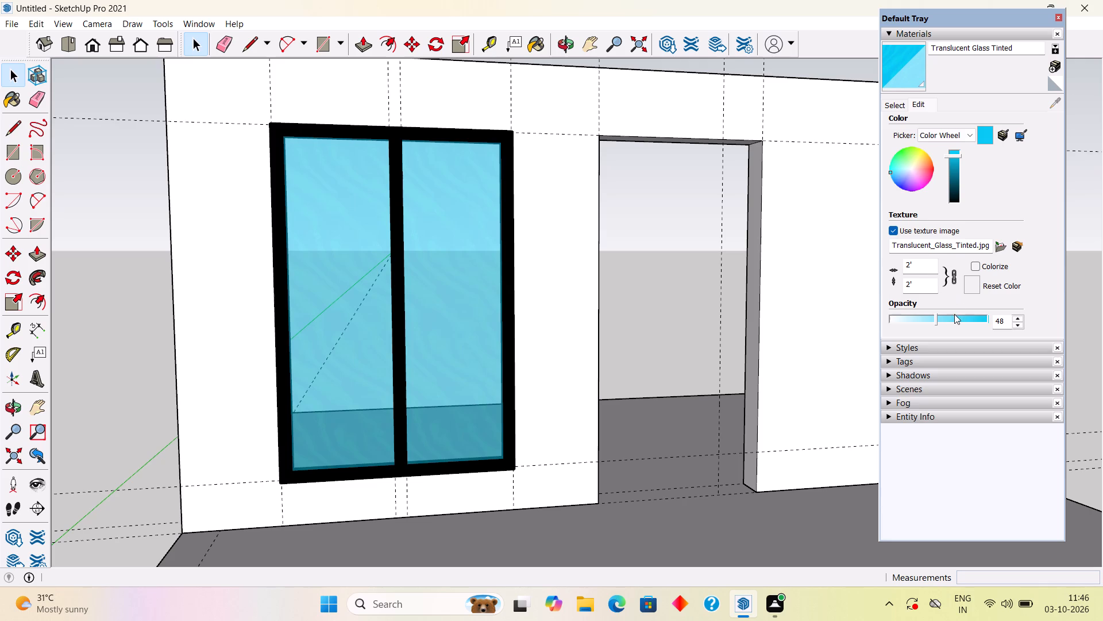
drag(935, 321, 909, 329)
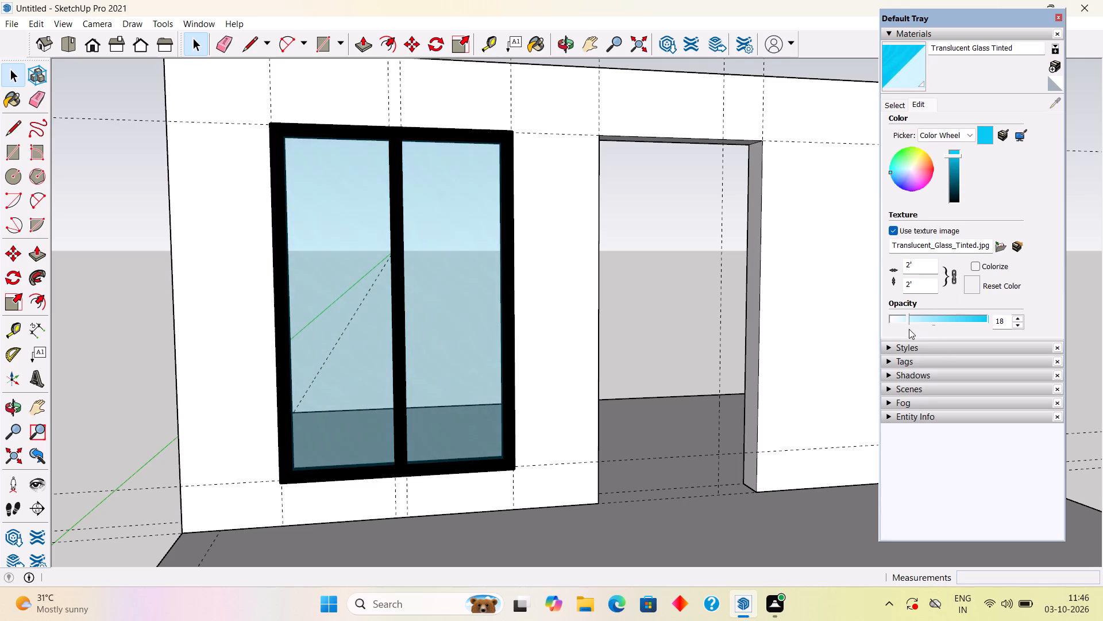
drag(909, 329, 904, 330)
drag(904, 330, 903, 332)
drag(903, 332, 905, 333)
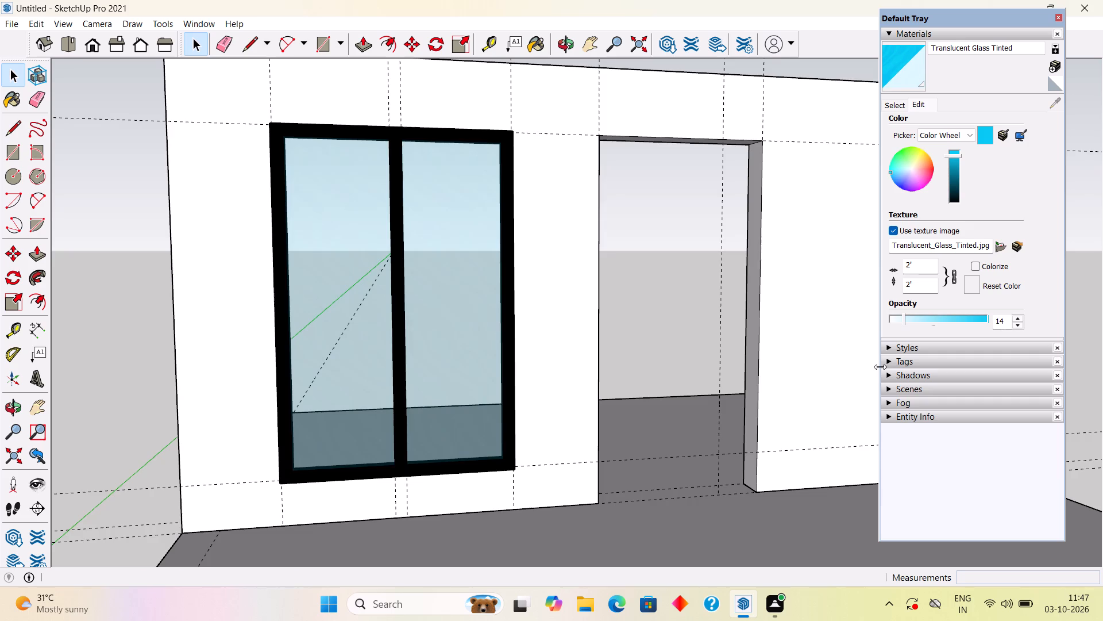
Draw a 4' by 8' 6" rectangle filling the door opening beside the window, from its top corner to the opposite floor corner.
middle_drag(510, 394, 564, 463)
scroll(564, 463, down, 3)
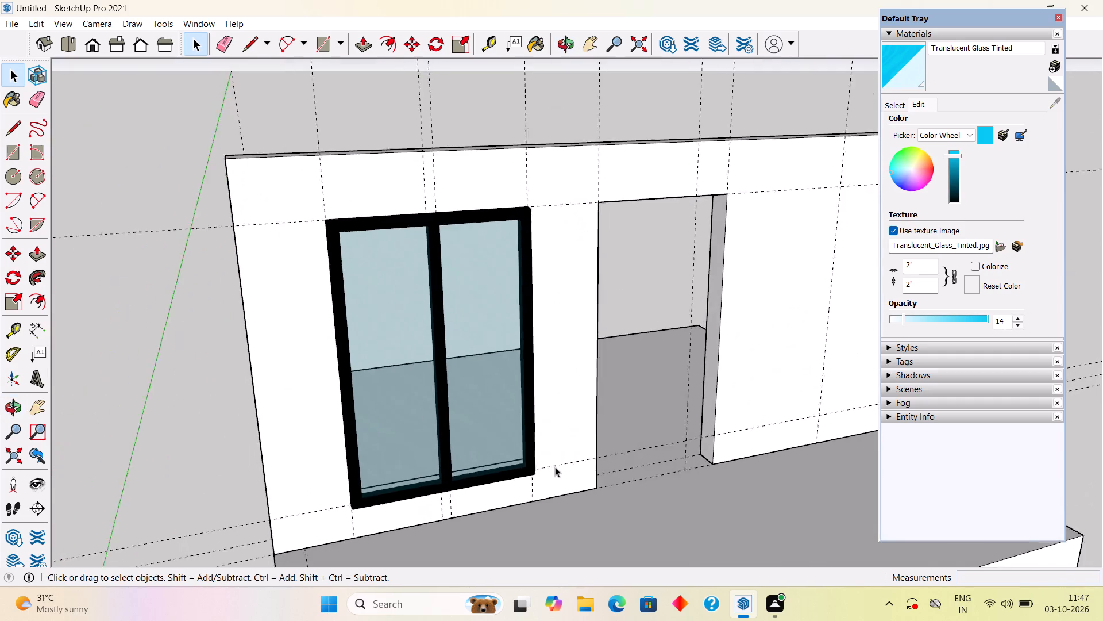
scroll(554, 443, down, 5)
scroll(781, 335, up, 3)
middle_drag(660, 362, 585, 352)
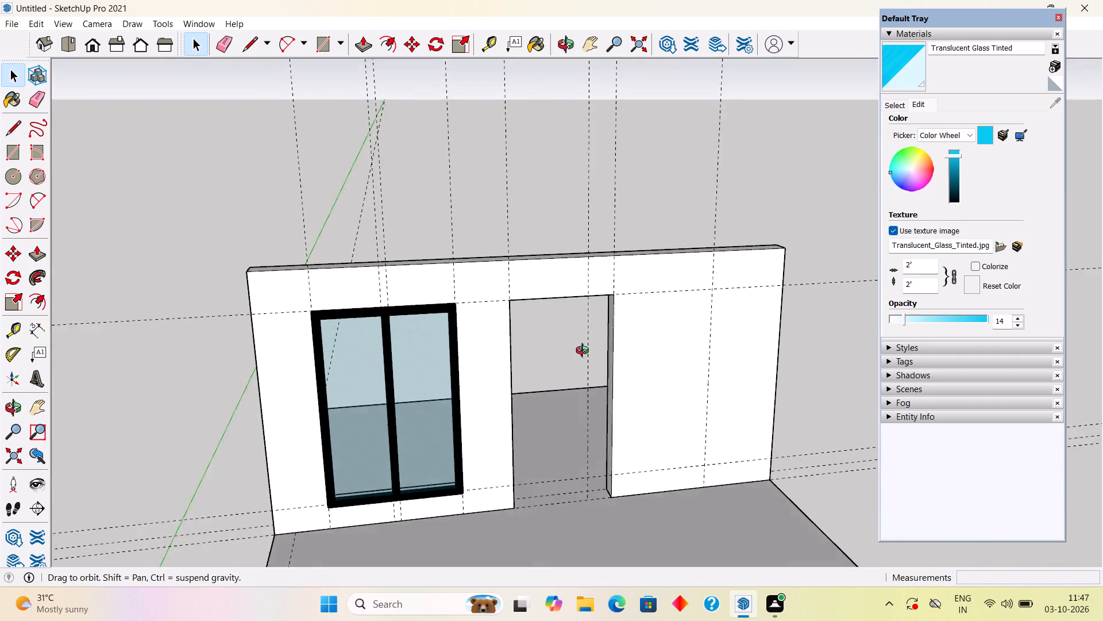
middle_drag(585, 352, 511, 358)
scroll(673, 476, up, 5)
middle_drag(675, 471, 693, 398)
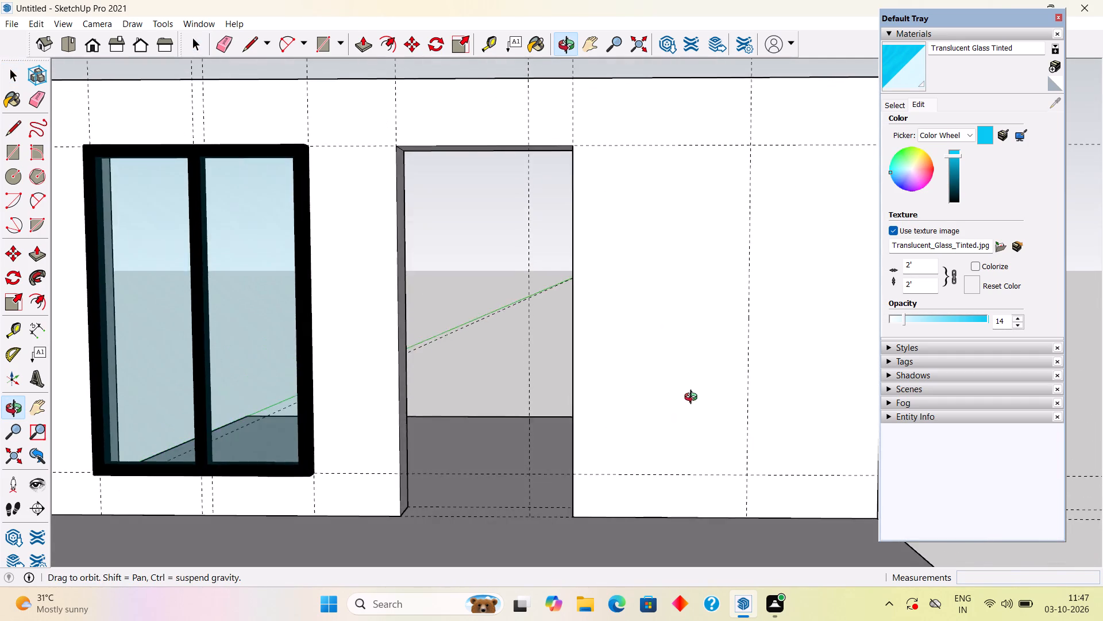
middle_drag(693, 398, 746, 440)
scroll(746, 440, down, 2)
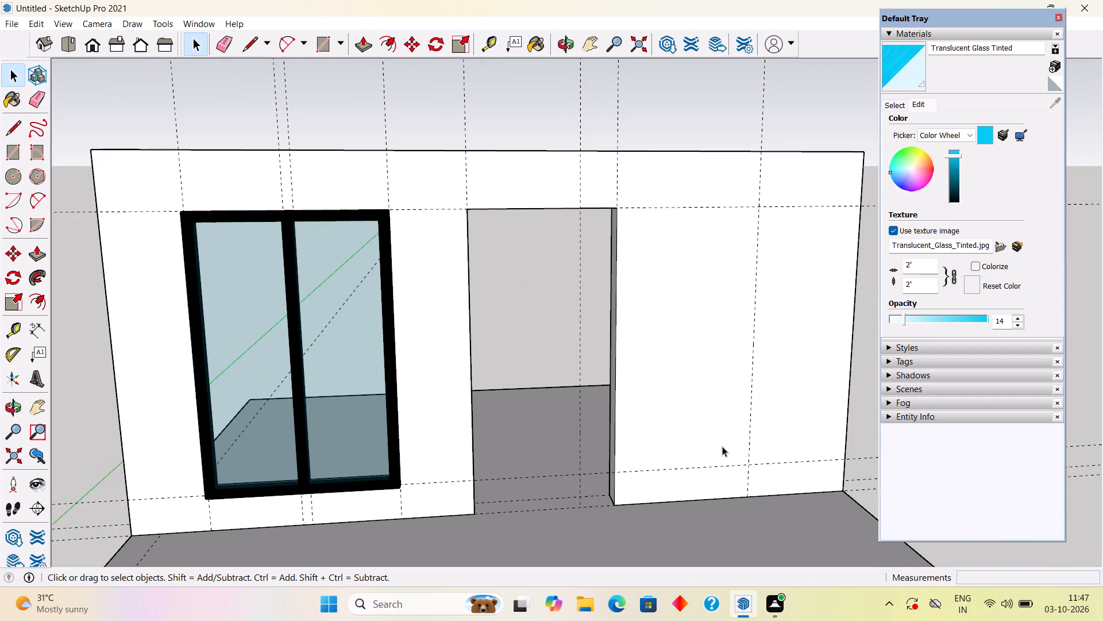
key(r)
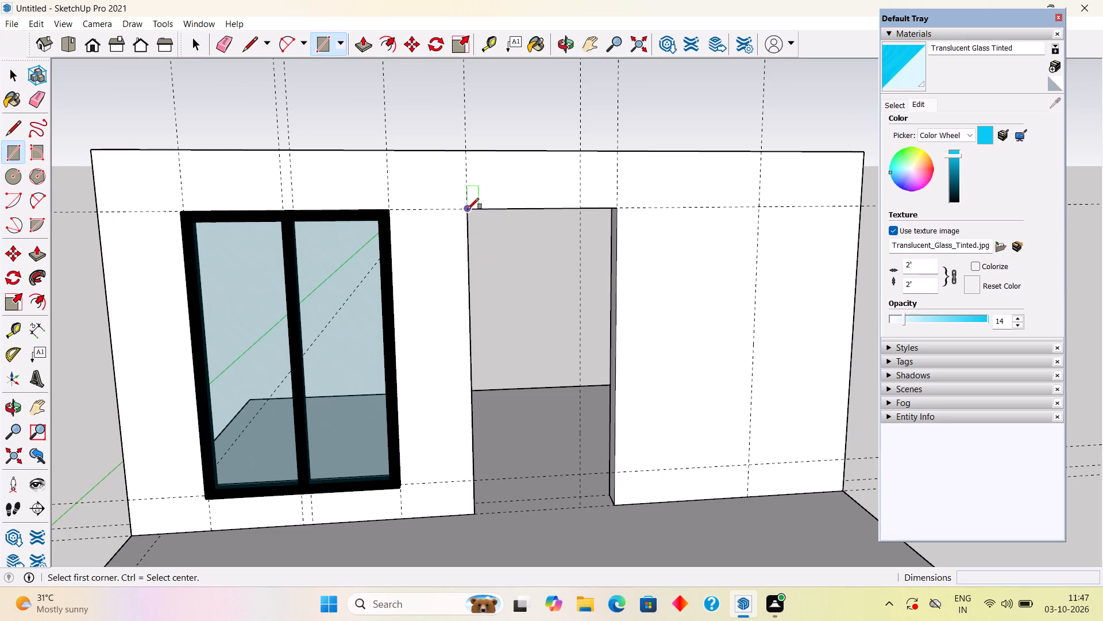
click(468, 209)
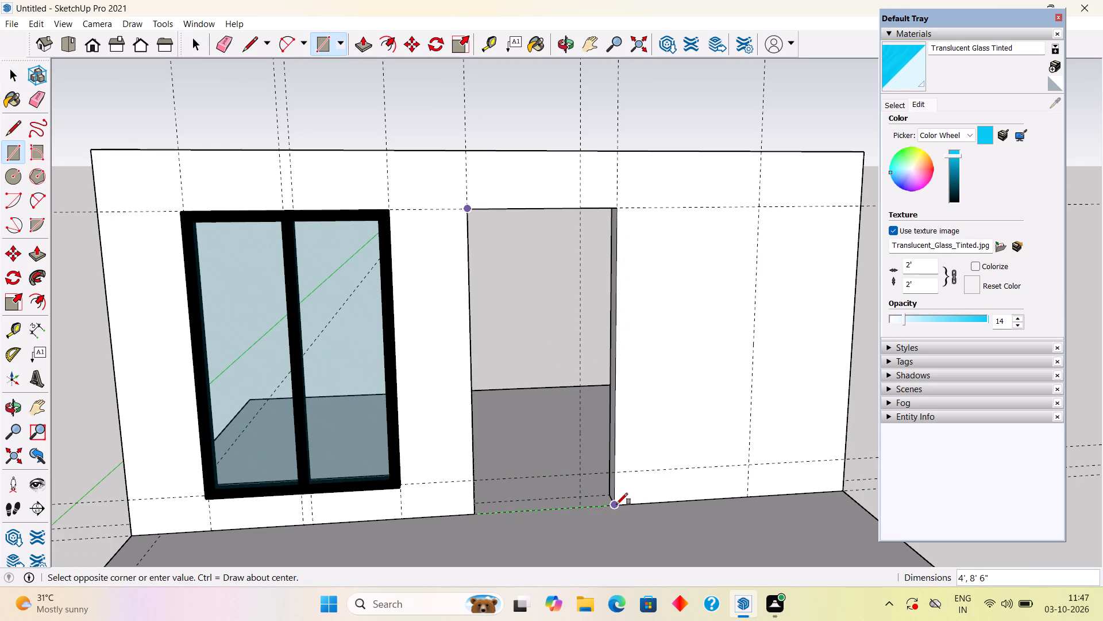
click(616, 504)
key(space)
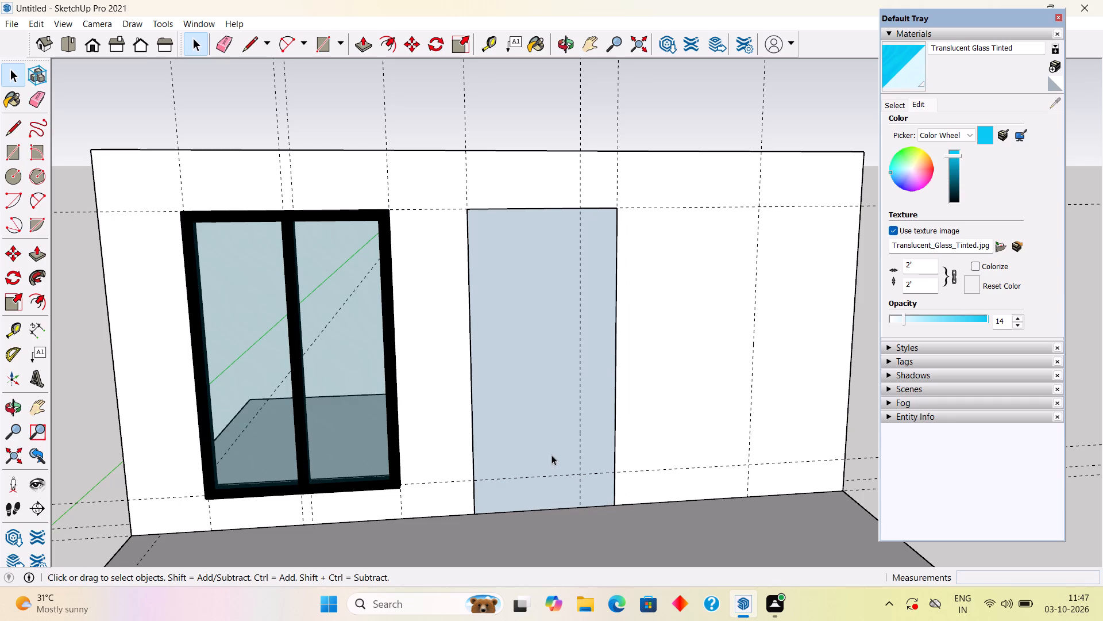
Offset the door rectangle's outline inward by 3" and delete the inner face to leave a frame.
key(r)
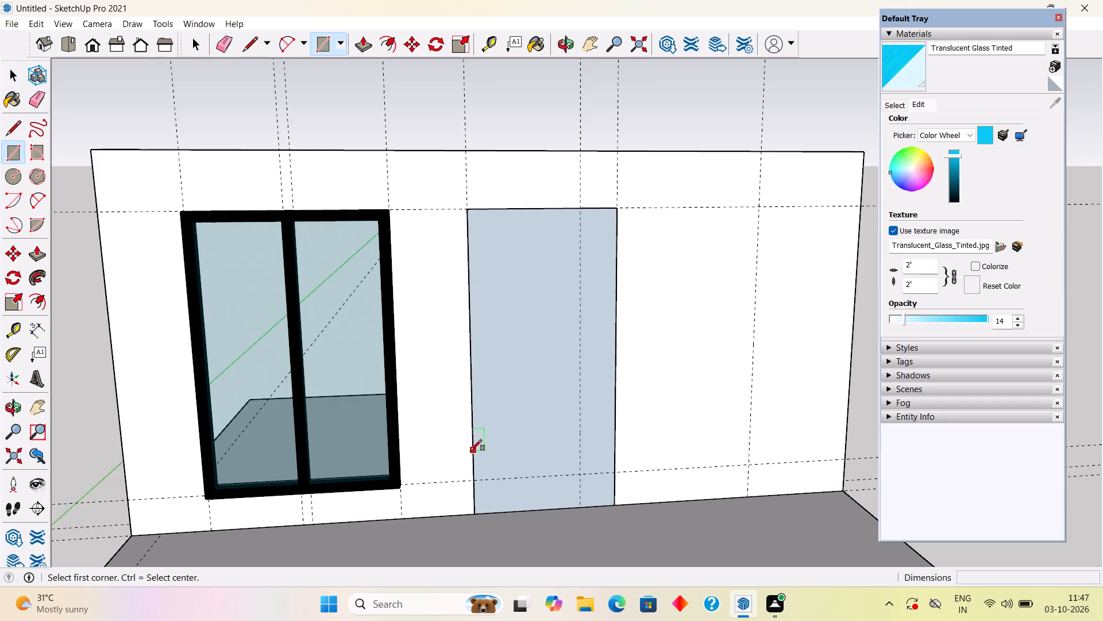
key(f)
click(476, 443)
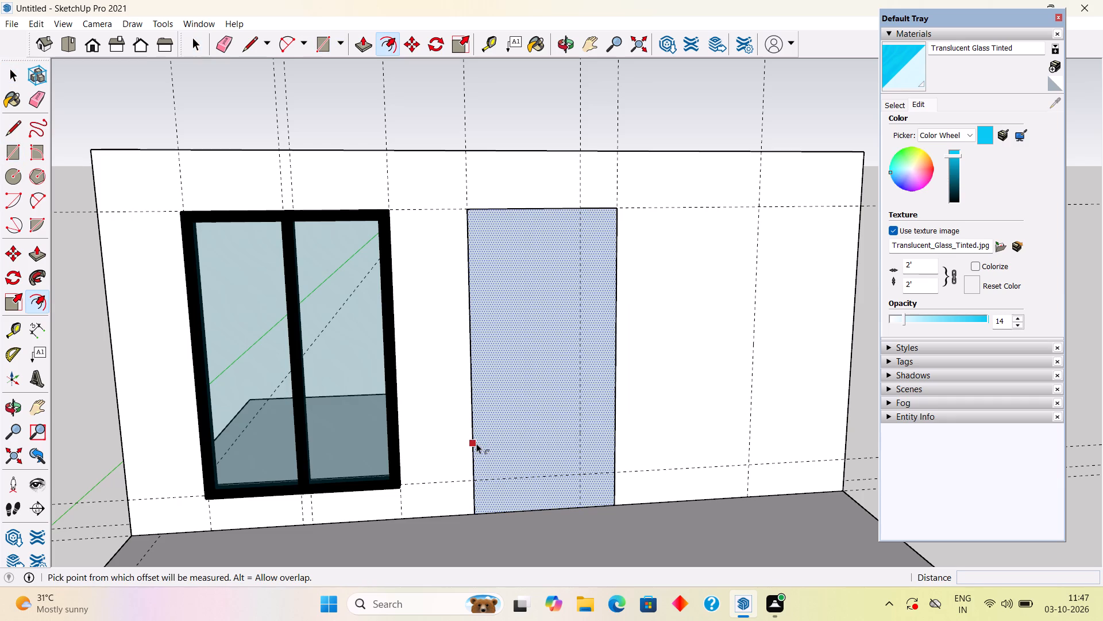
text(3")
key(Return)
key(space)
click(512, 439)
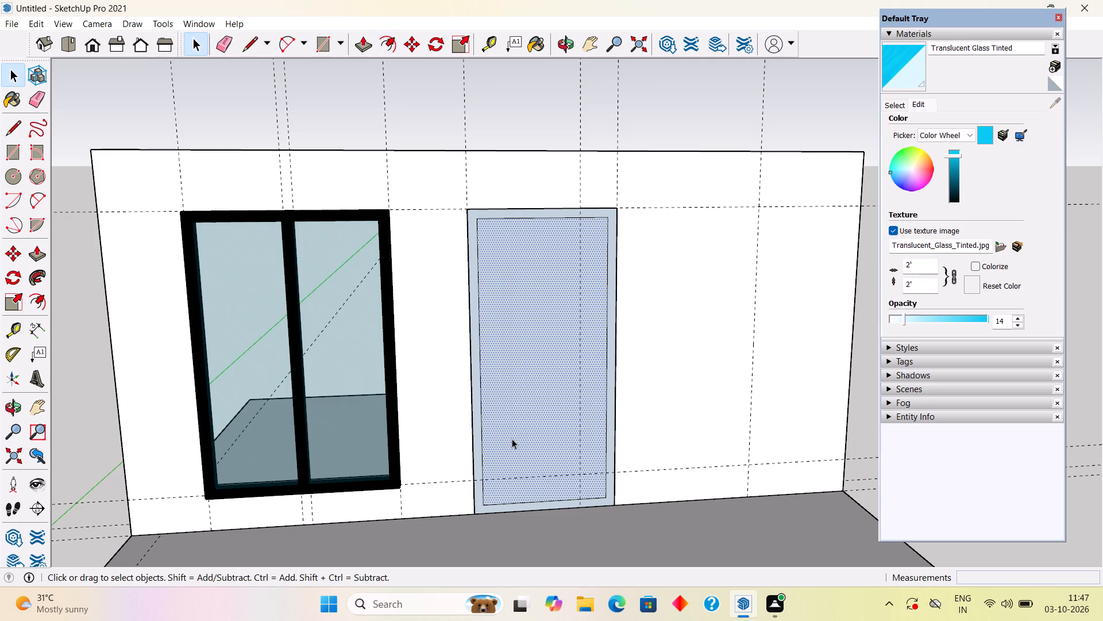
key(Delete)
Push/Pull the door frame face outward by 3".
key(p)
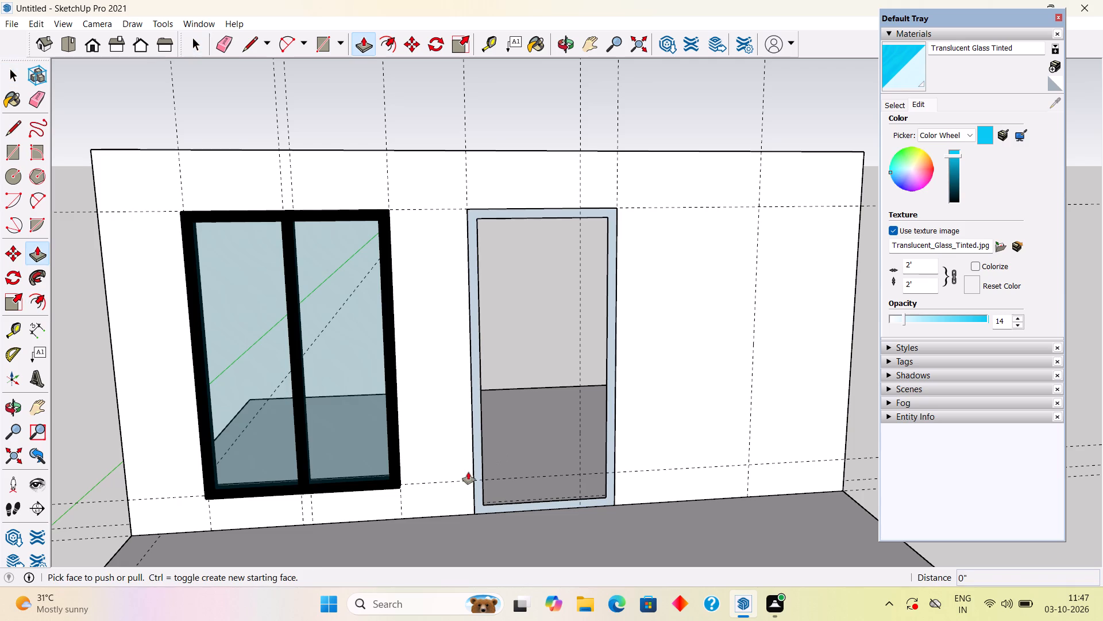
click(477, 468)
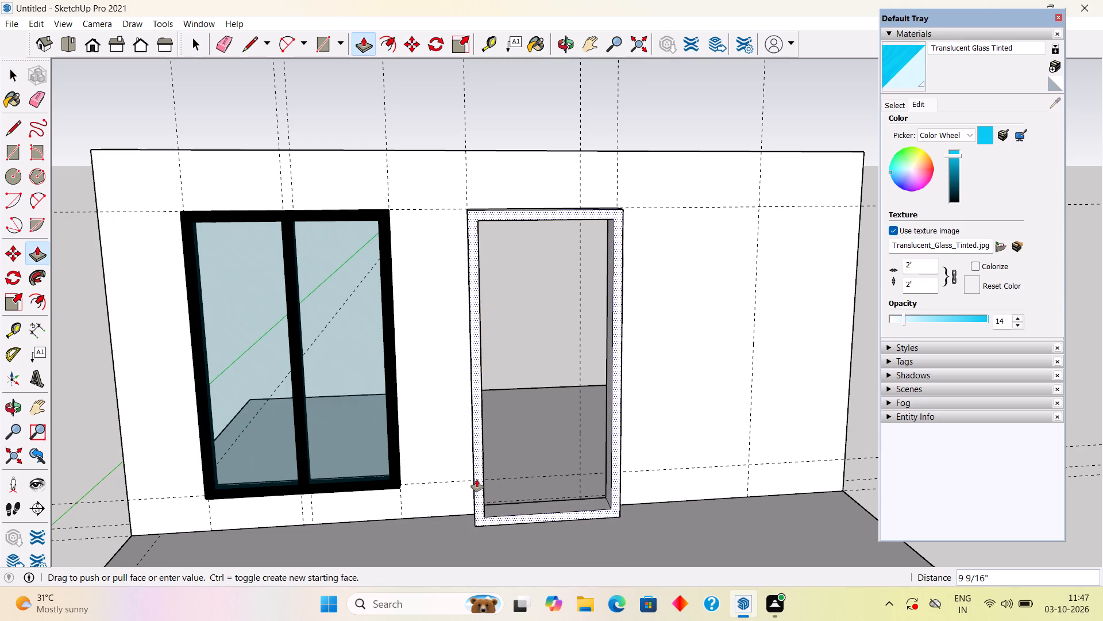
text(3")
key(Return)
key(space)
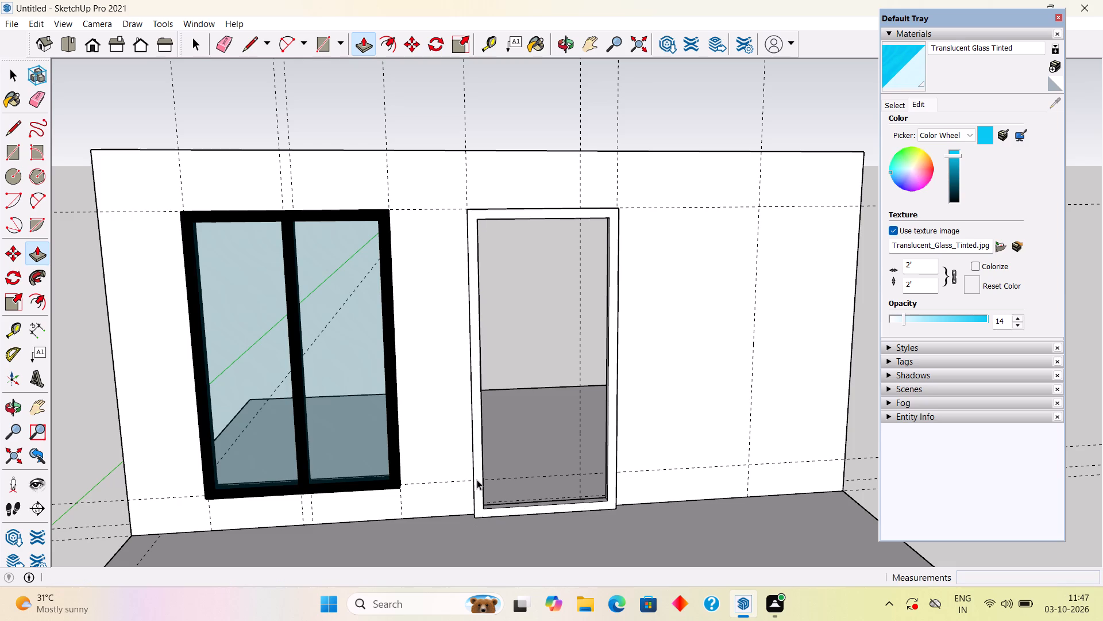
Select the whole extruded door frame, make it a group, and clear the selection.
middle_drag(516, 535, 666, 508)
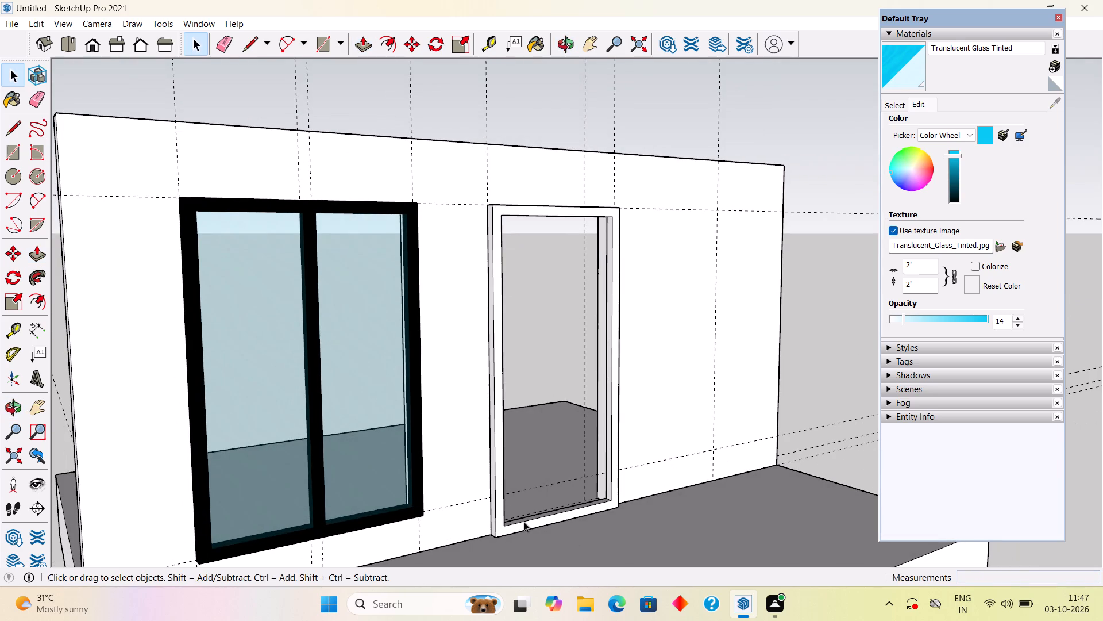
triple_click(521, 526)
right_click(521, 526)
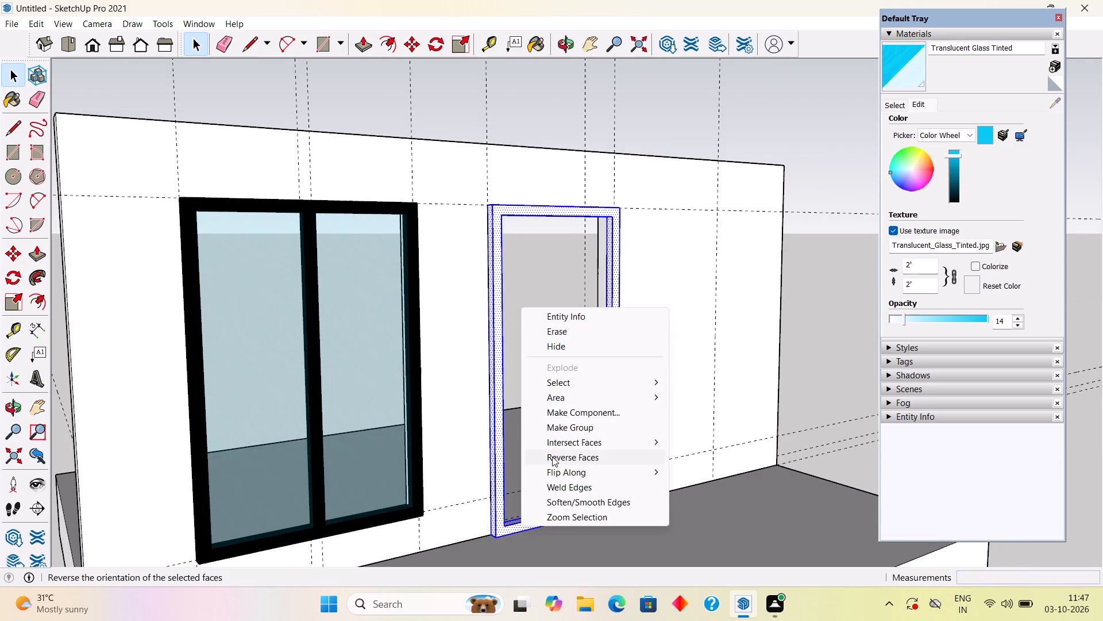
click(556, 428)
middle_drag(515, 444, 496, 446)
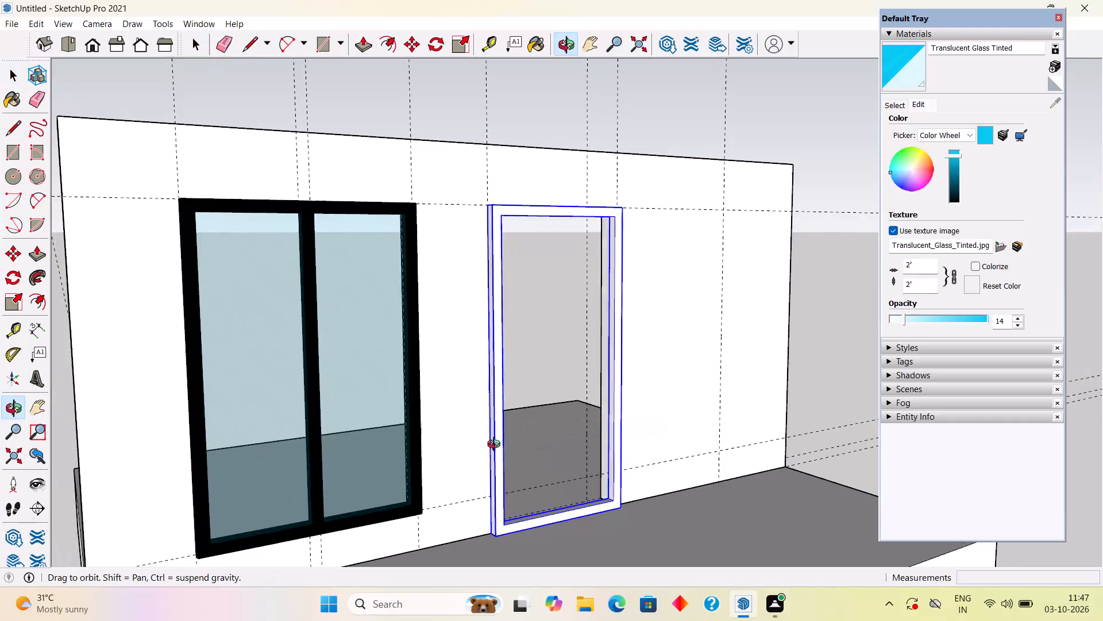
middle_drag(496, 446, 419, 459)
scroll(420, 458, down, 4)
middle_drag(513, 465, 463, 355)
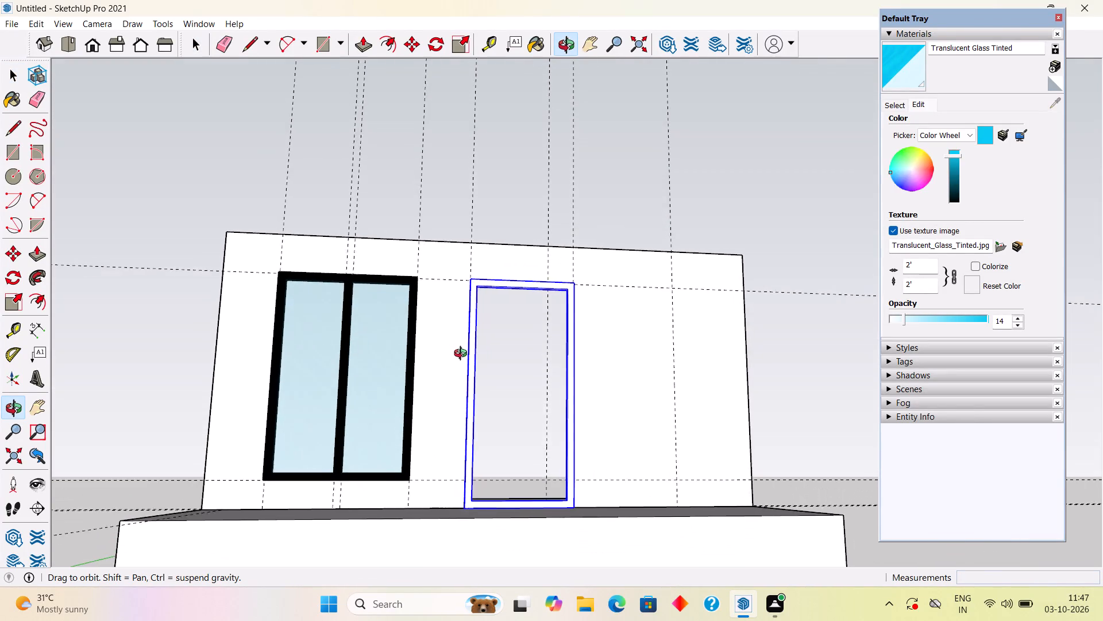
middle_drag(463, 355, 444, 454)
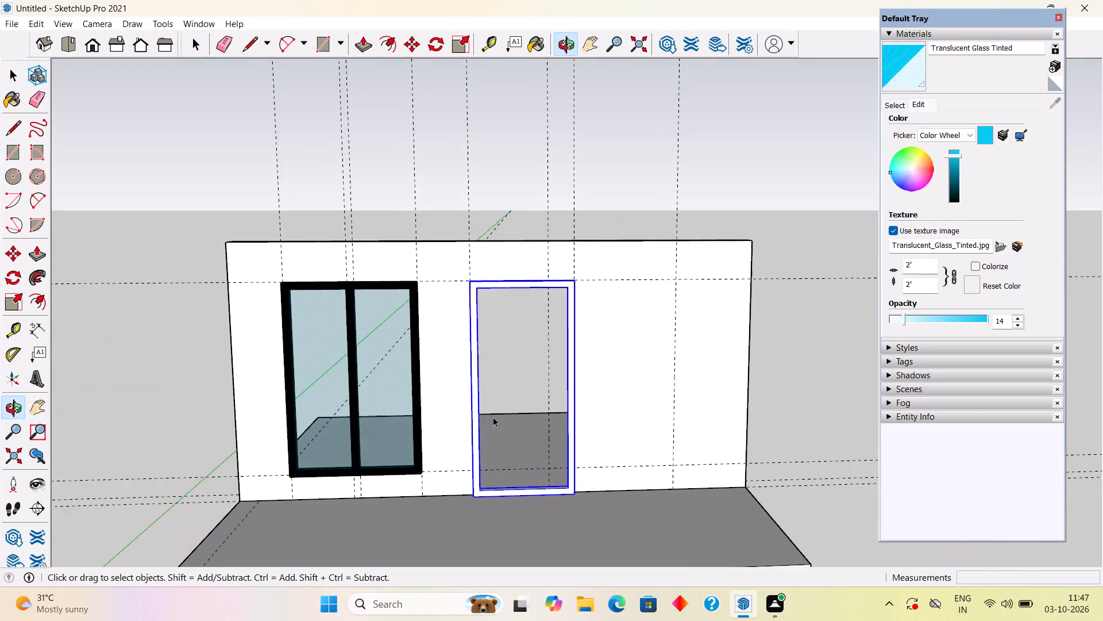
click(510, 377)
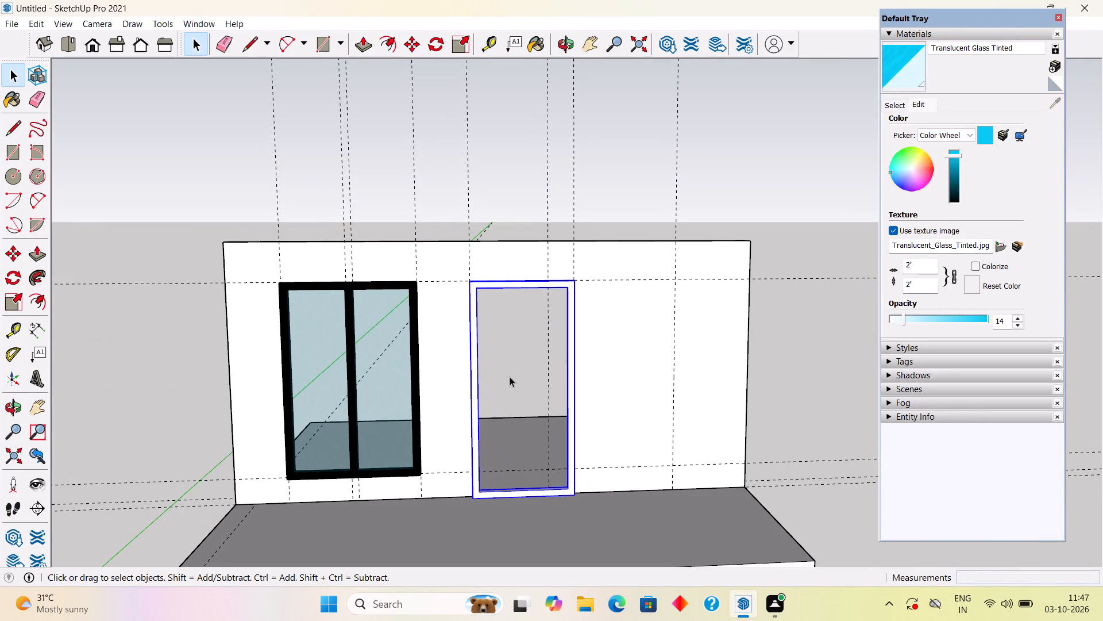
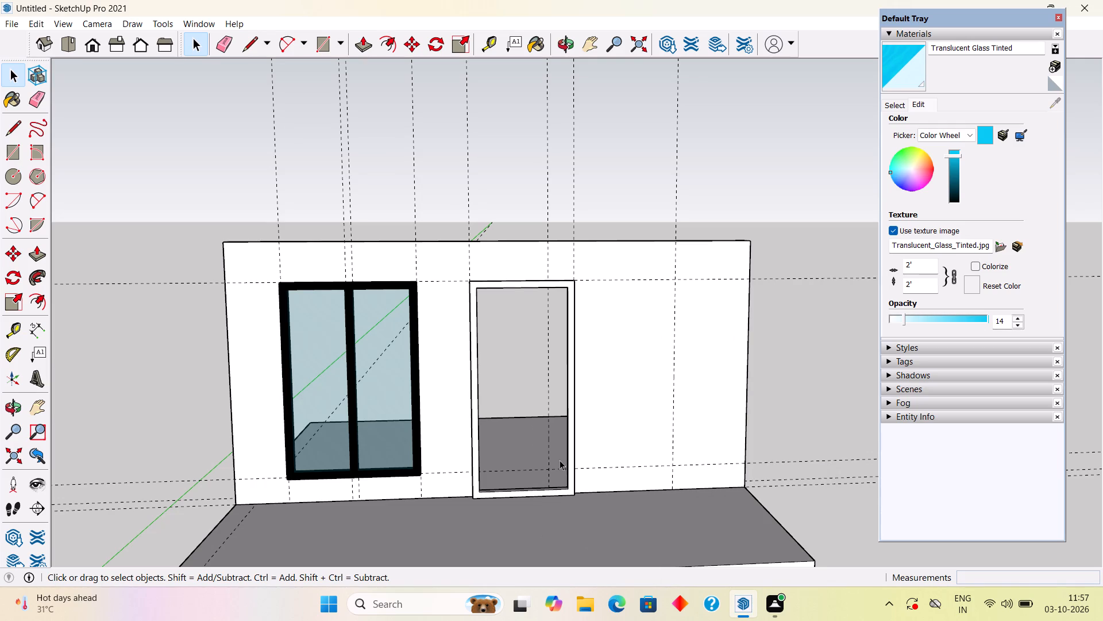
Examine the door frame group from several angles, including its inner geometry and how it sits against the wall.
scroll(466, 451, down, 4)
middle_drag(457, 451, 318, 454)
middle_drag(529, 528, 795, 494)
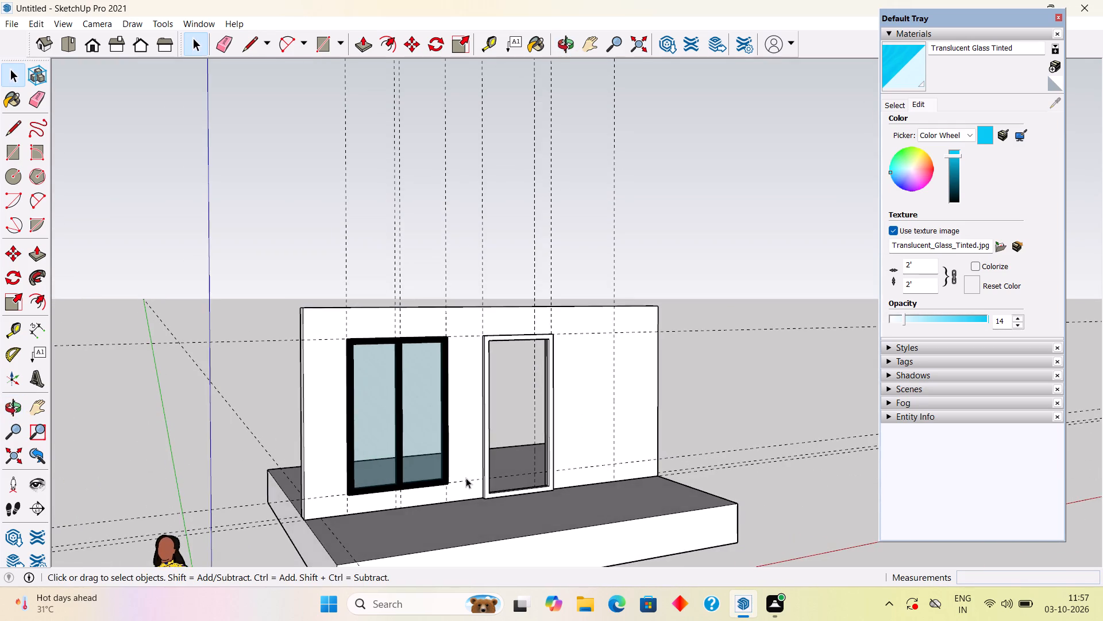
scroll(462, 478, up, 10)
triple_click(503, 484)
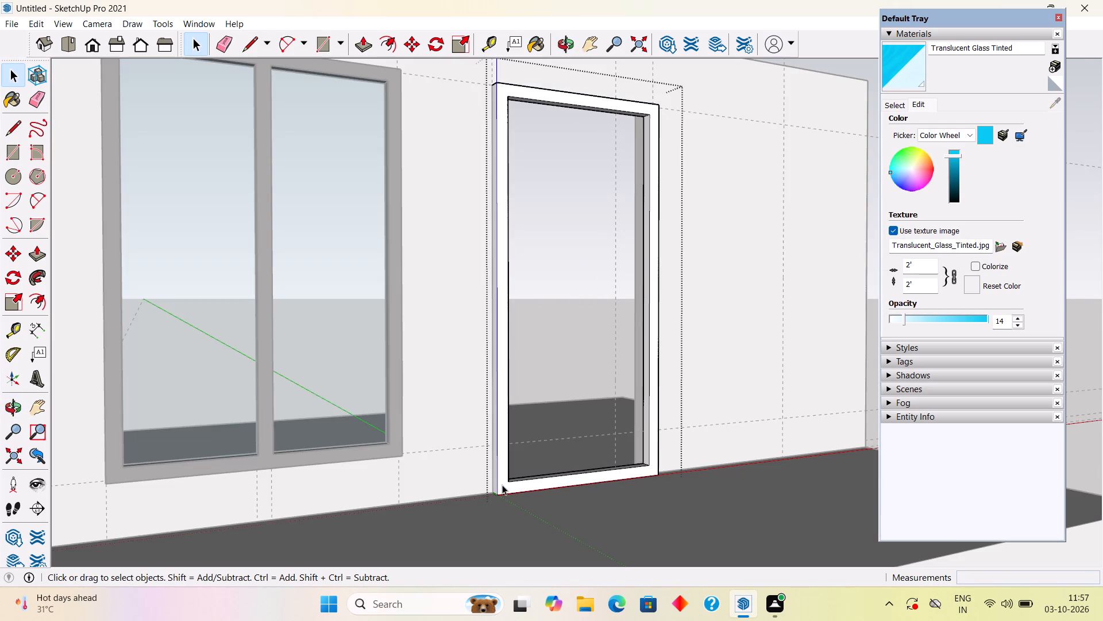
triple_click(502, 485)
click(502, 485)
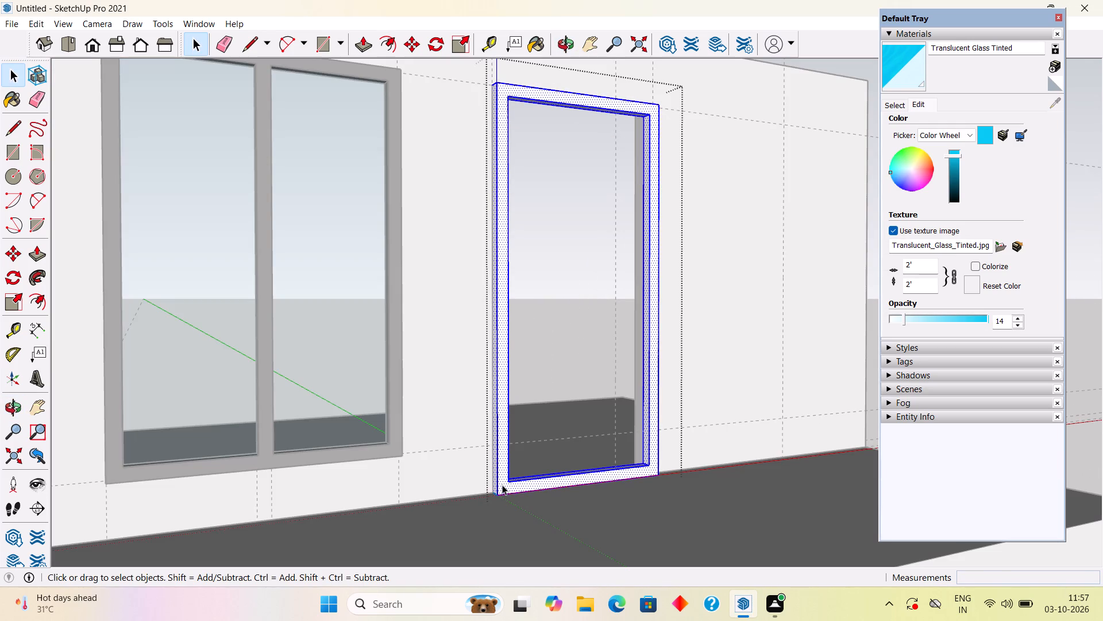
scroll(502, 485, down, 10)
click(515, 254)
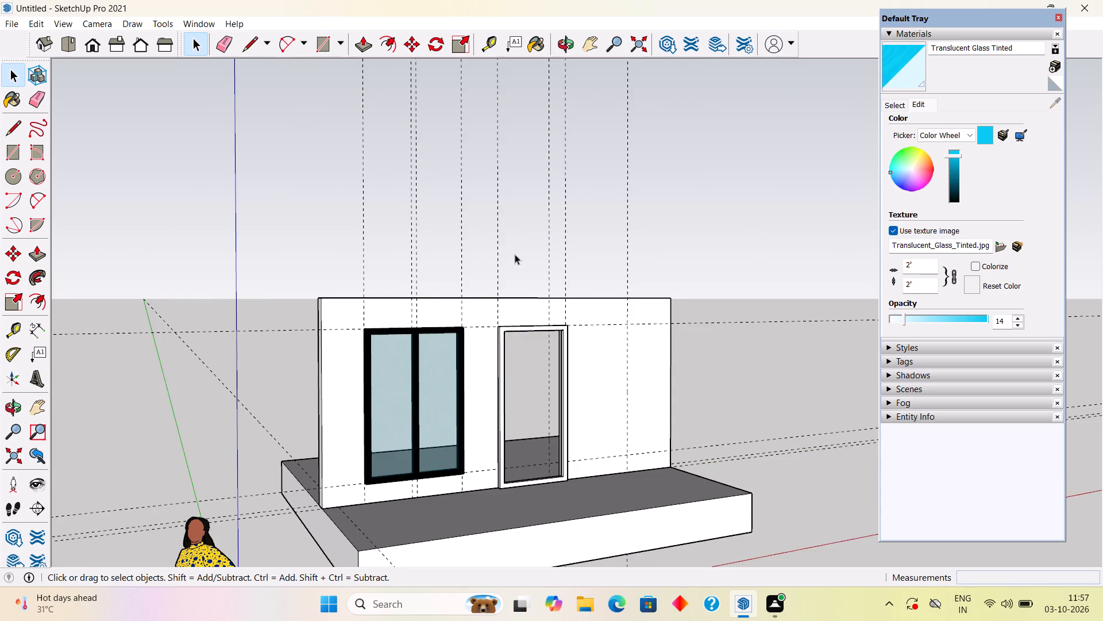
middle_drag(531, 423, 603, 408)
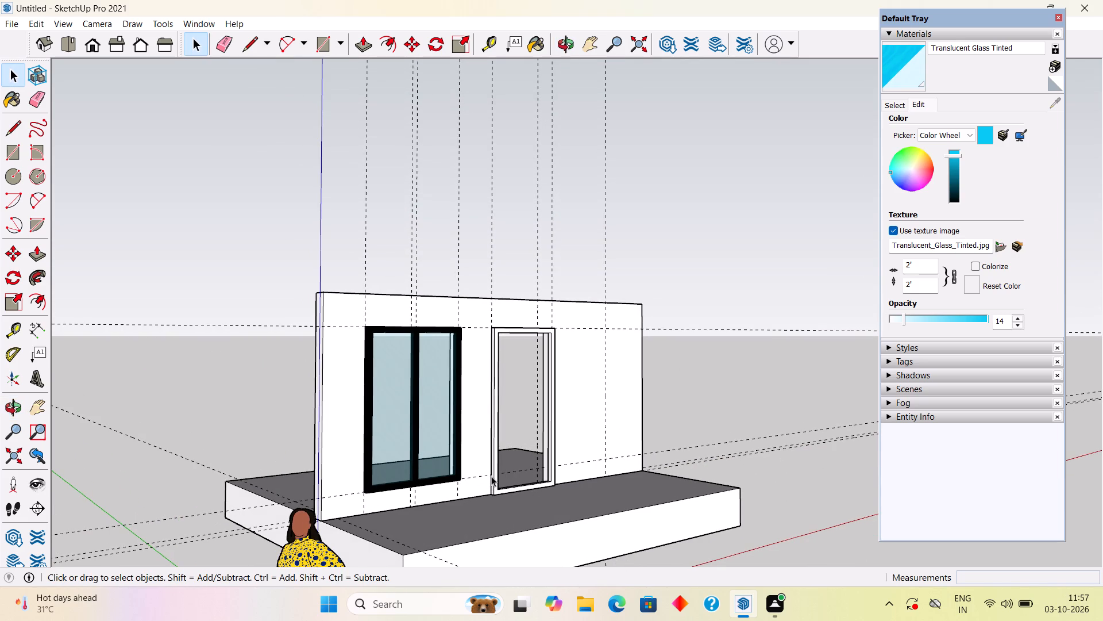
click(492, 476)
scroll(496, 473, up, 11)
scroll(497, 464, down, 4)
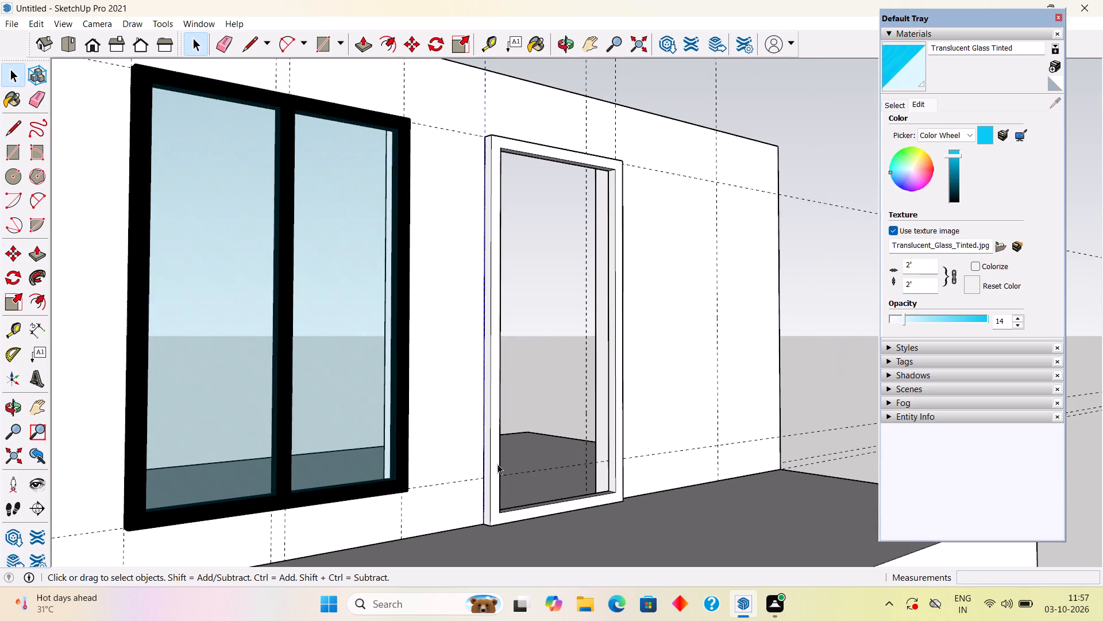
click(489, 435)
middle_drag(503, 457, 474, 461)
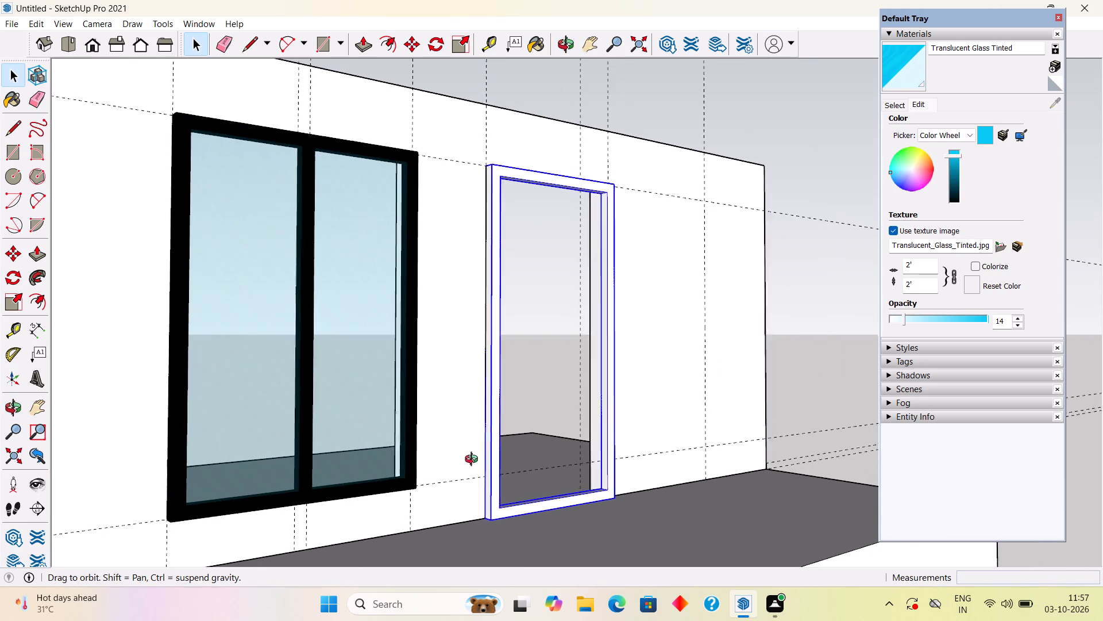
middle_drag(474, 461, 387, 488)
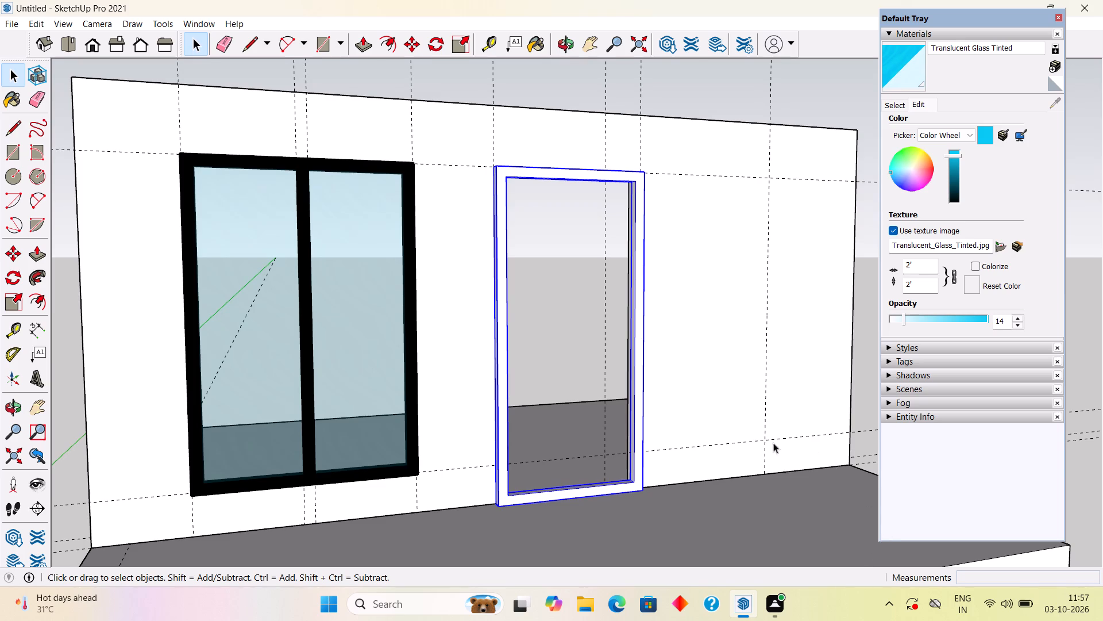
middle_drag(496, 490, 394, 536)
scroll(692, 379, up, 2)
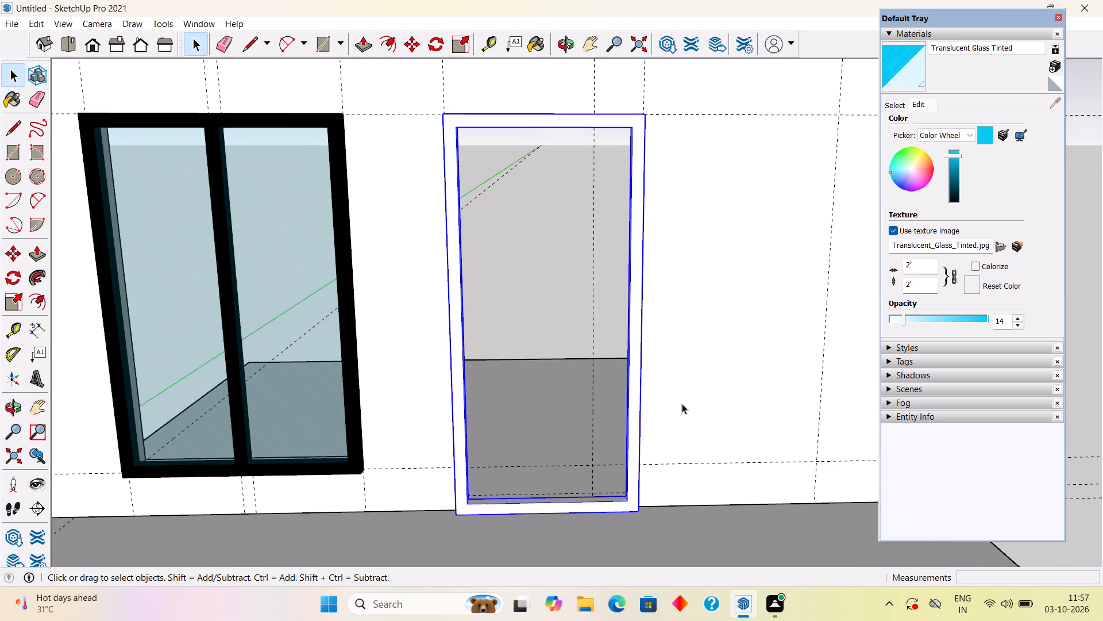
middle_drag(684, 417, 684, 438)
scroll(657, 389, down, 8)
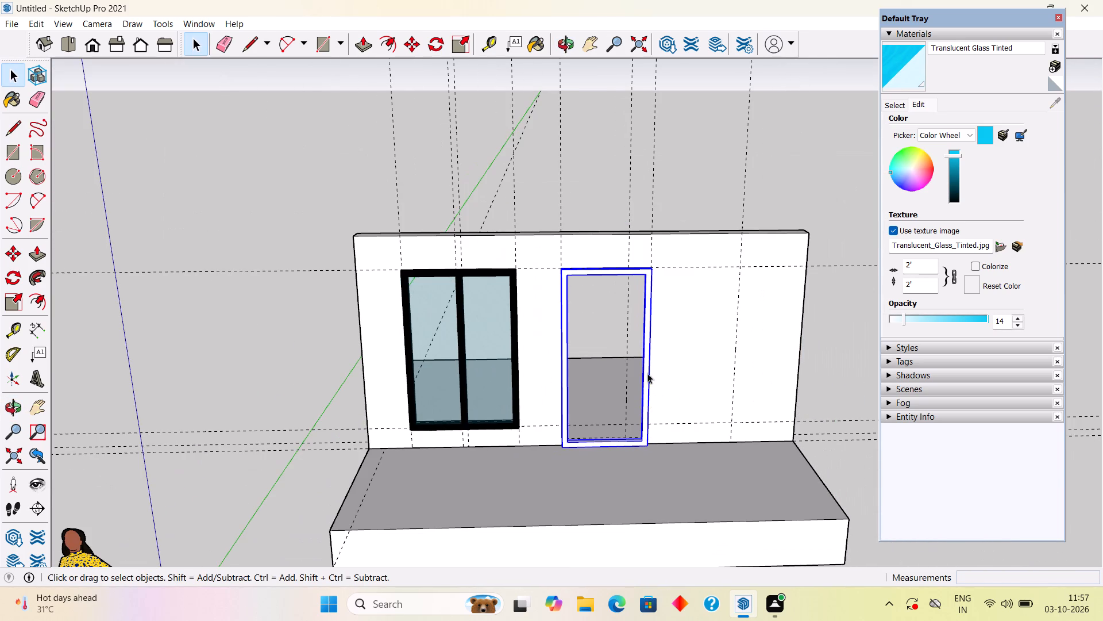
click(717, 137)
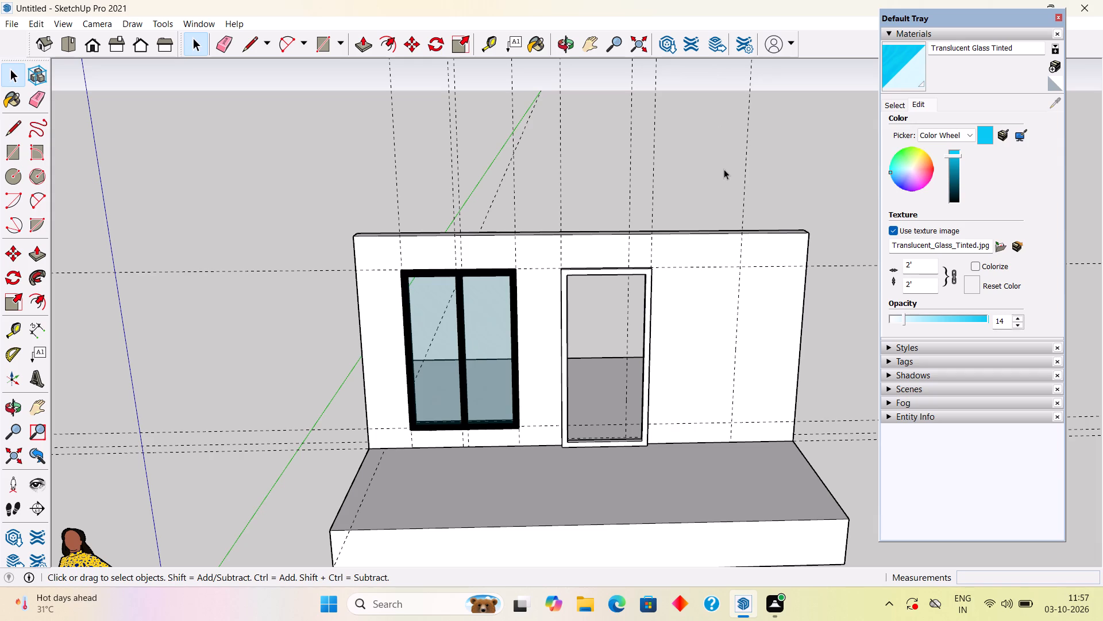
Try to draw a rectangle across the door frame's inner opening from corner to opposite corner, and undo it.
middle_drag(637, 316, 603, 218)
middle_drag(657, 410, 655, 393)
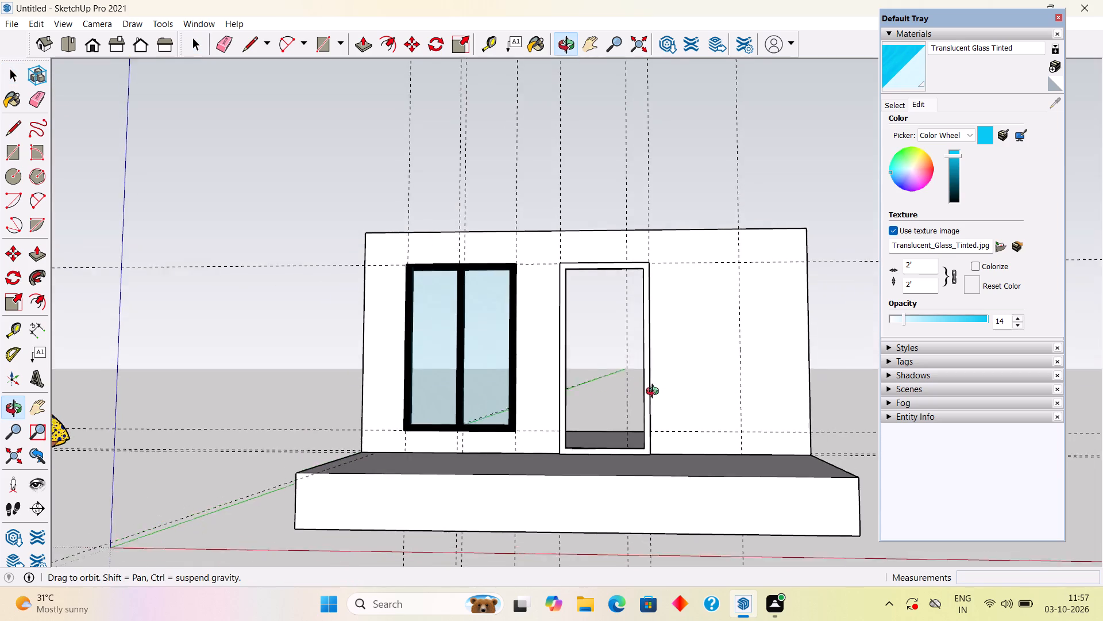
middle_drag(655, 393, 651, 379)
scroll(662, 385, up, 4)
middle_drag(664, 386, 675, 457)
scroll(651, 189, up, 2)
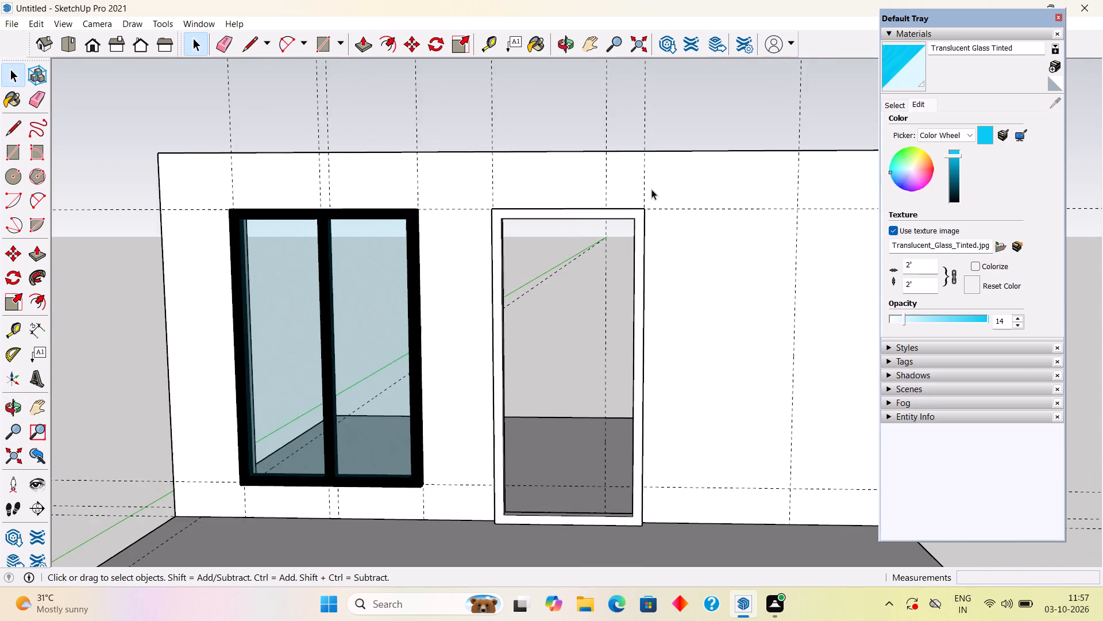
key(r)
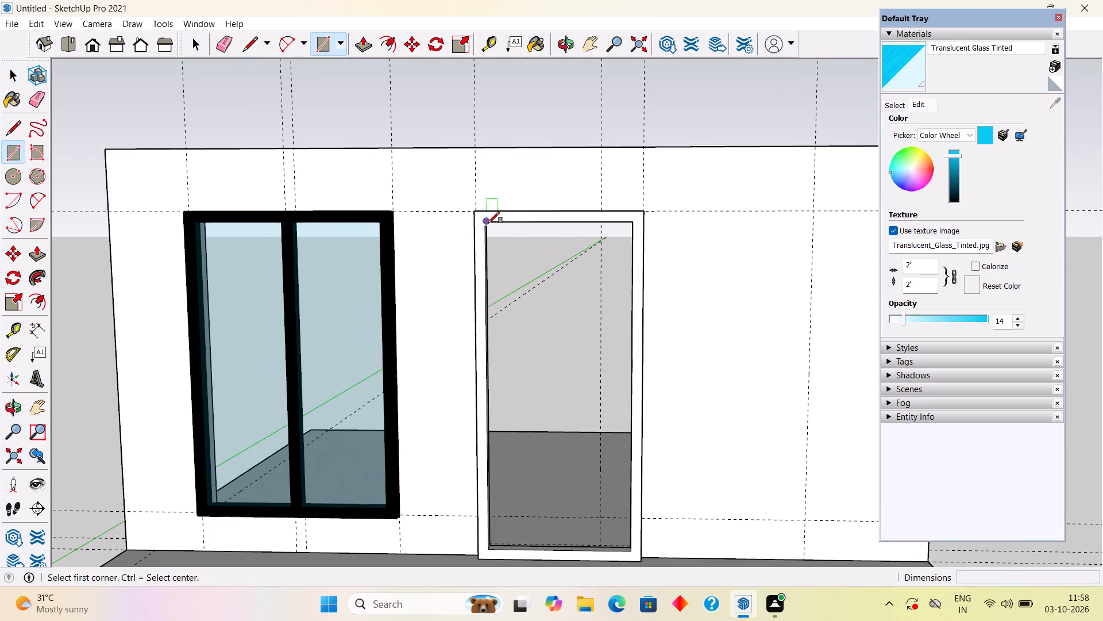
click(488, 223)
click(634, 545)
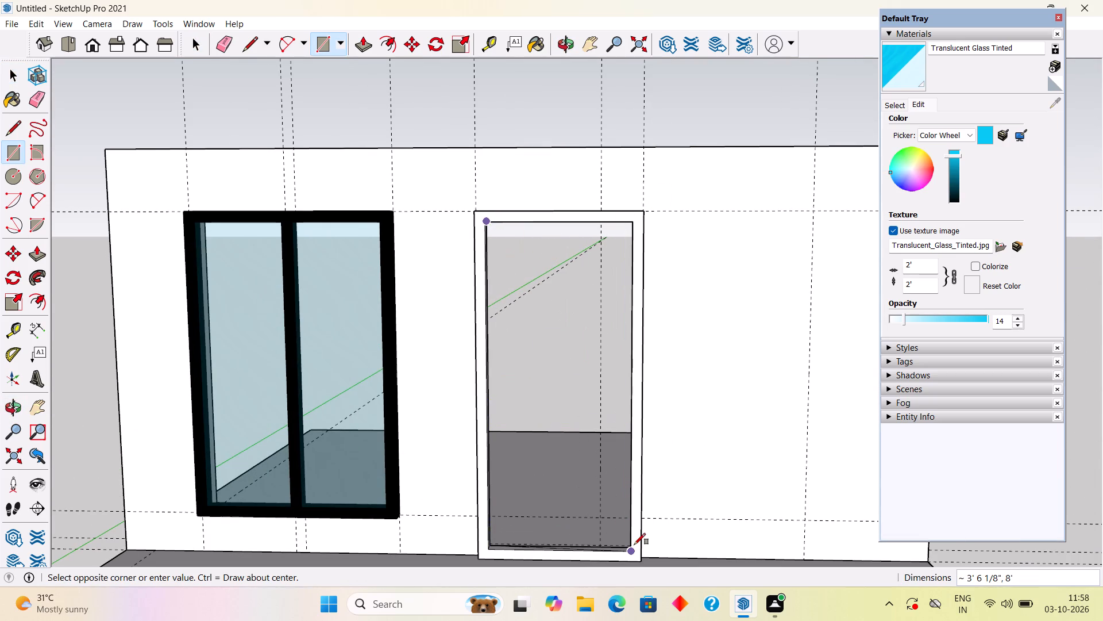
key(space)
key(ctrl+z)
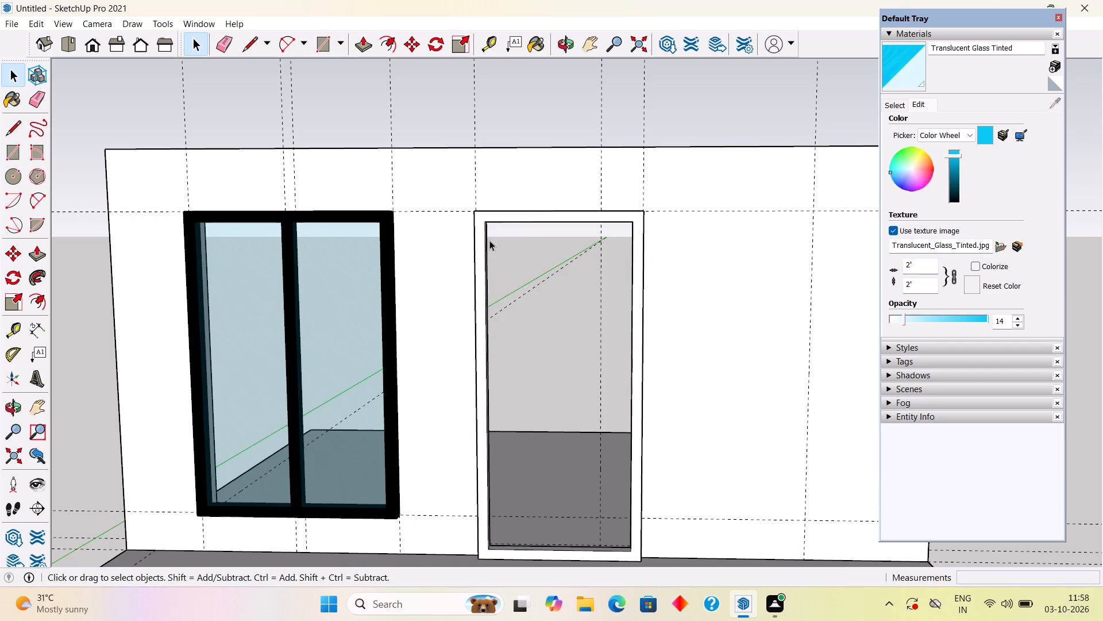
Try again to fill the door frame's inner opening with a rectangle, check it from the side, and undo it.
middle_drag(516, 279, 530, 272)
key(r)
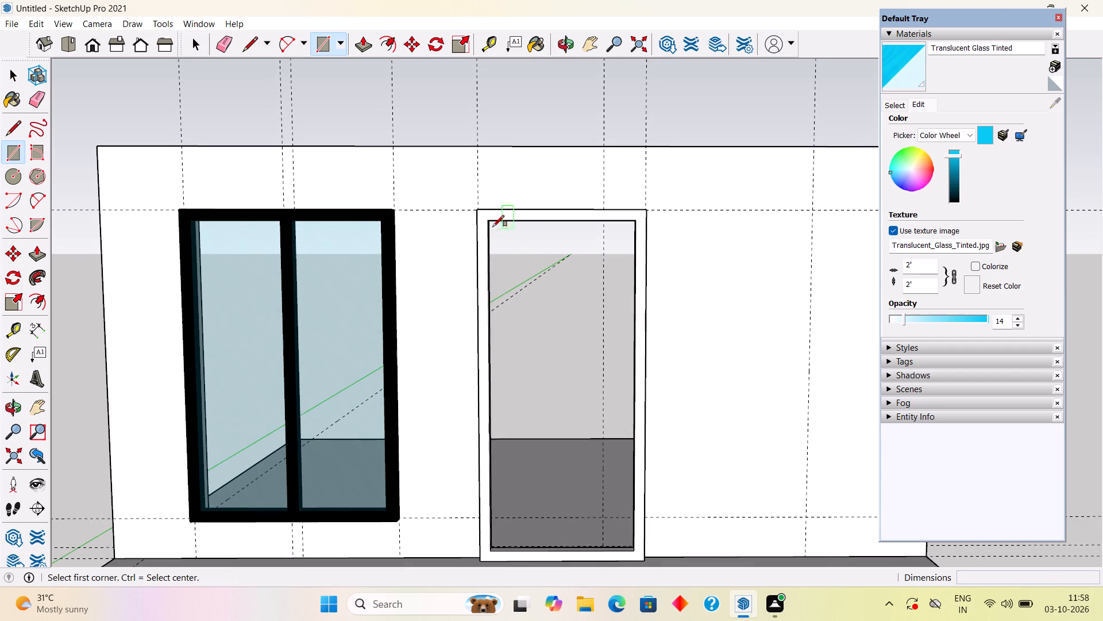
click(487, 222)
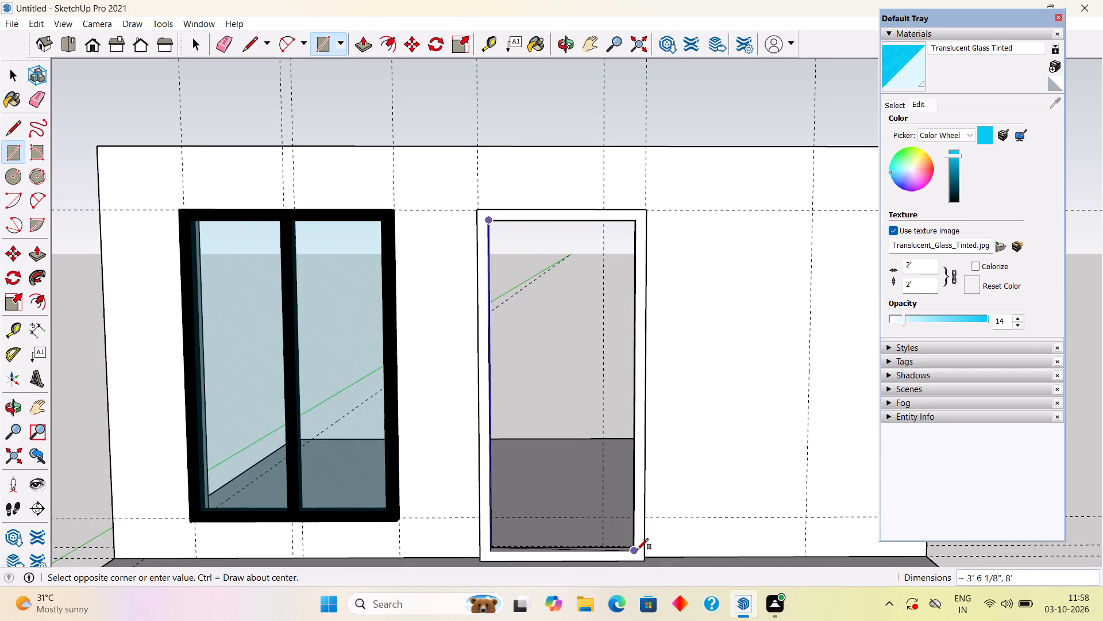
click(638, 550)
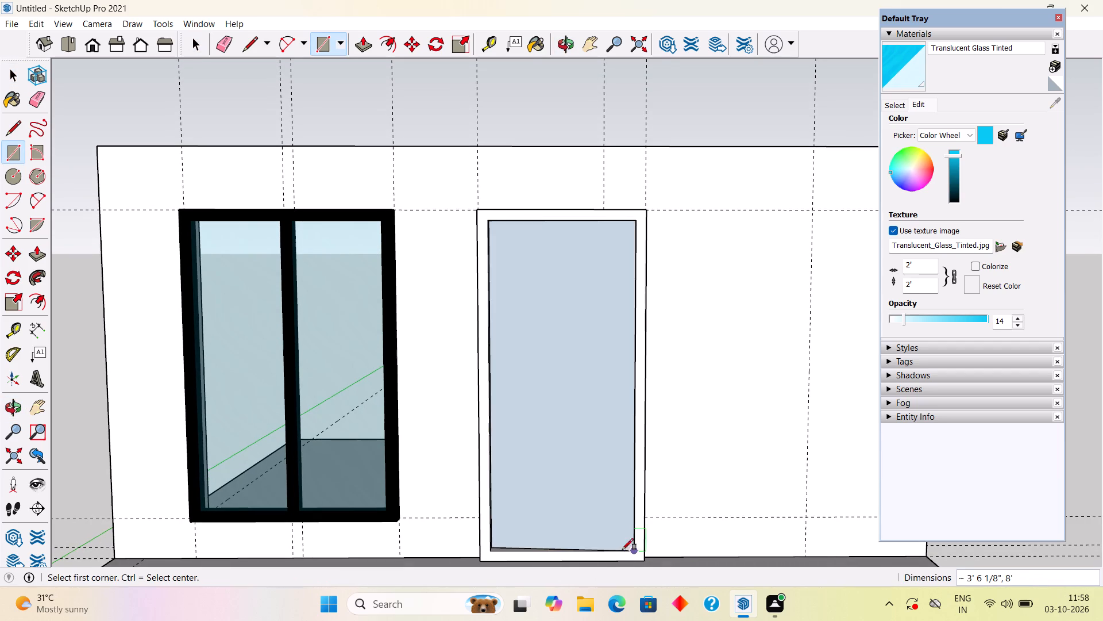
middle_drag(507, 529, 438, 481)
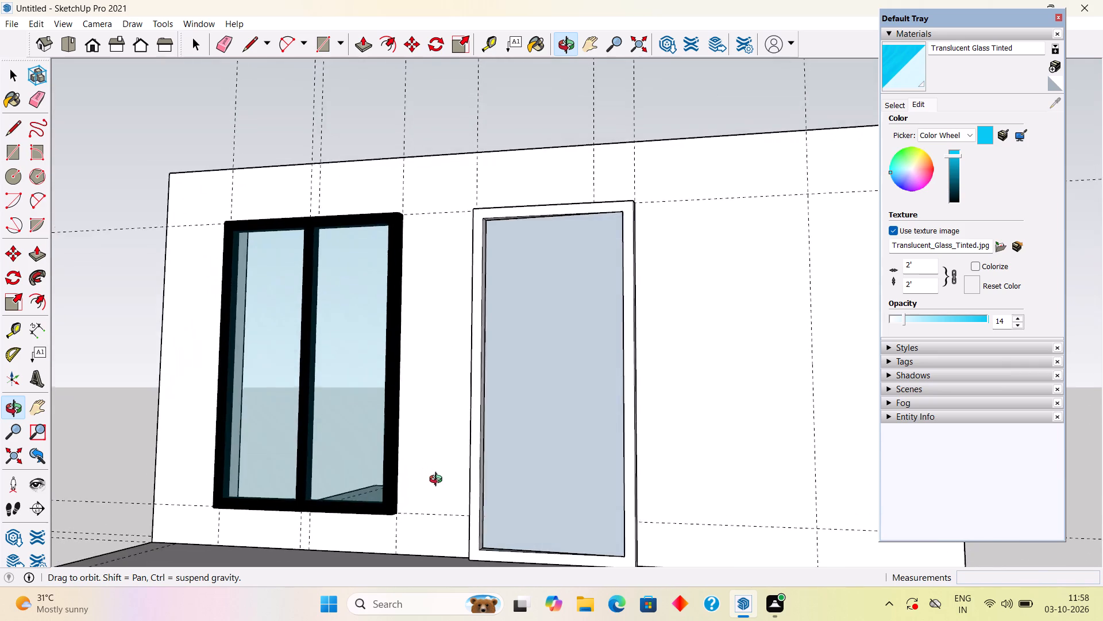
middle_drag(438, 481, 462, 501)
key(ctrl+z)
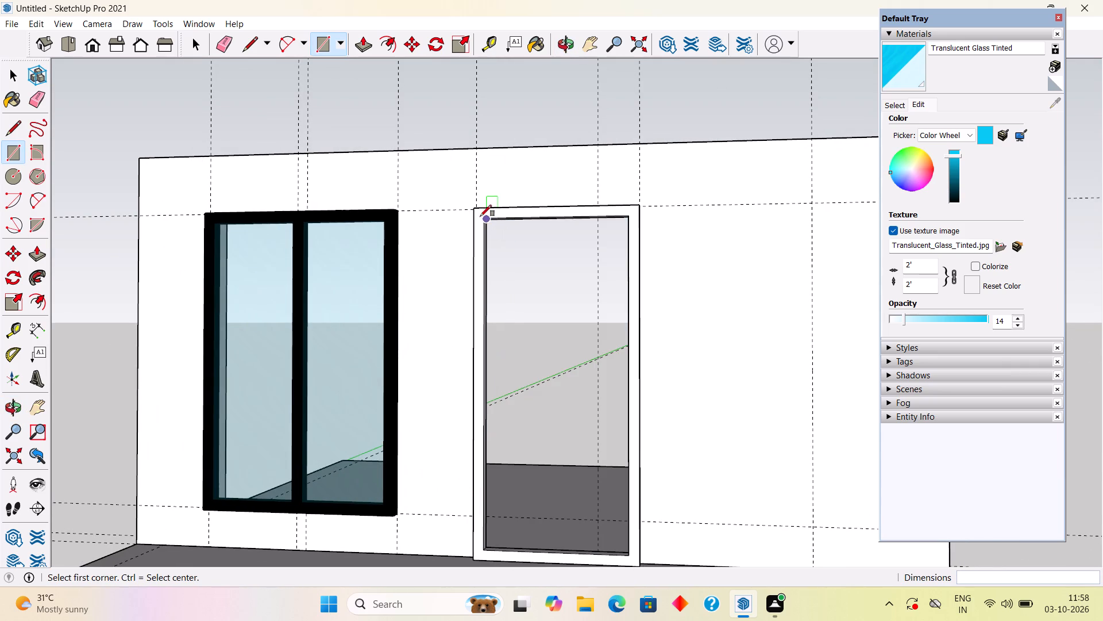
Draw a 3' 6" by 8' rectangle in the door frame's opening, from its upper inner corner to the opposite lower one.
scroll(491, 221, up, 7)
scroll(434, 204, up, 4)
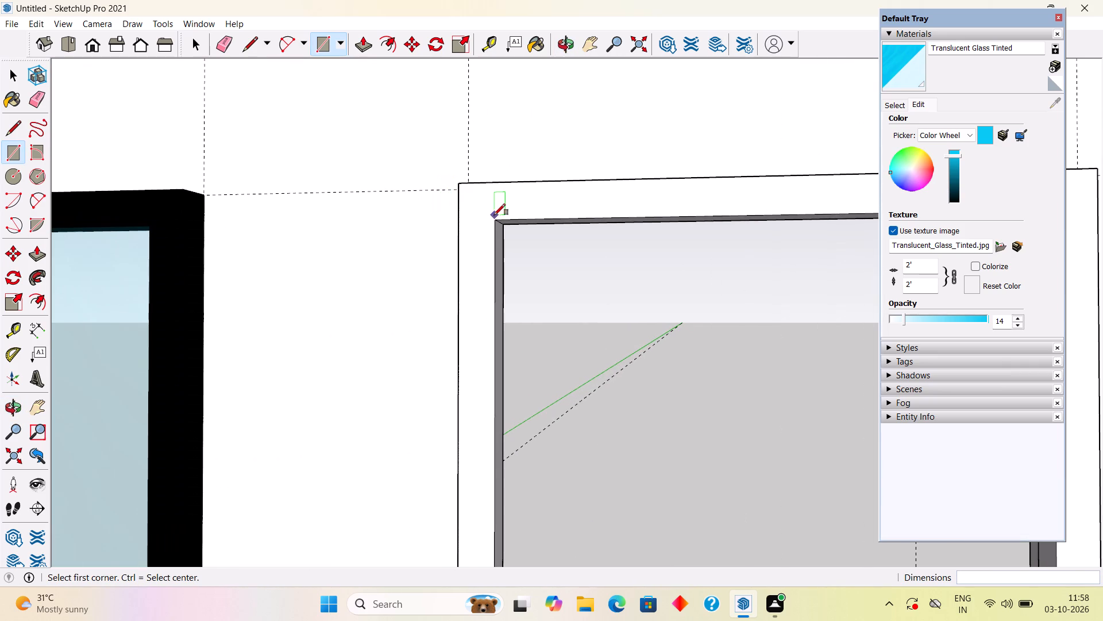
click(491, 218)
key(space)
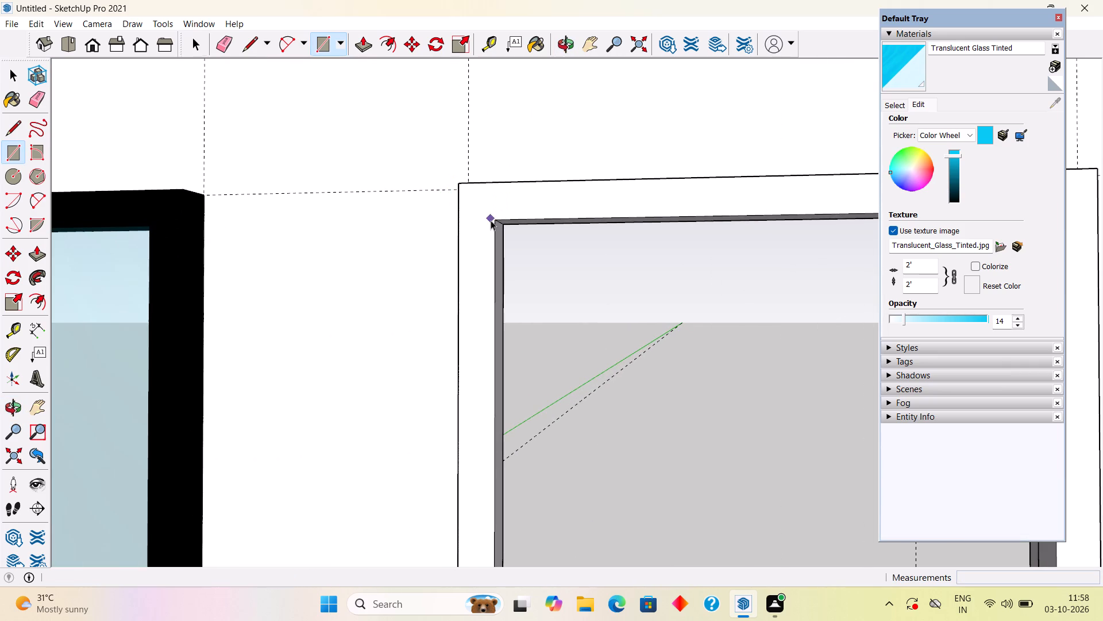
key(r)
click(493, 218)
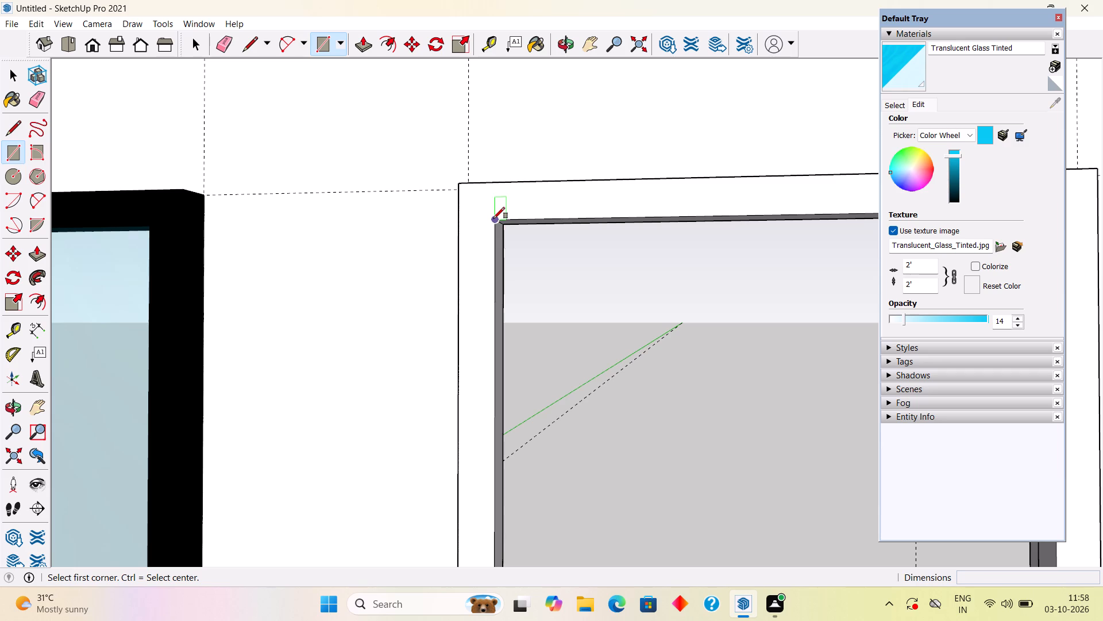
scroll(522, 281, down, 11)
scroll(597, 522, up, 6)
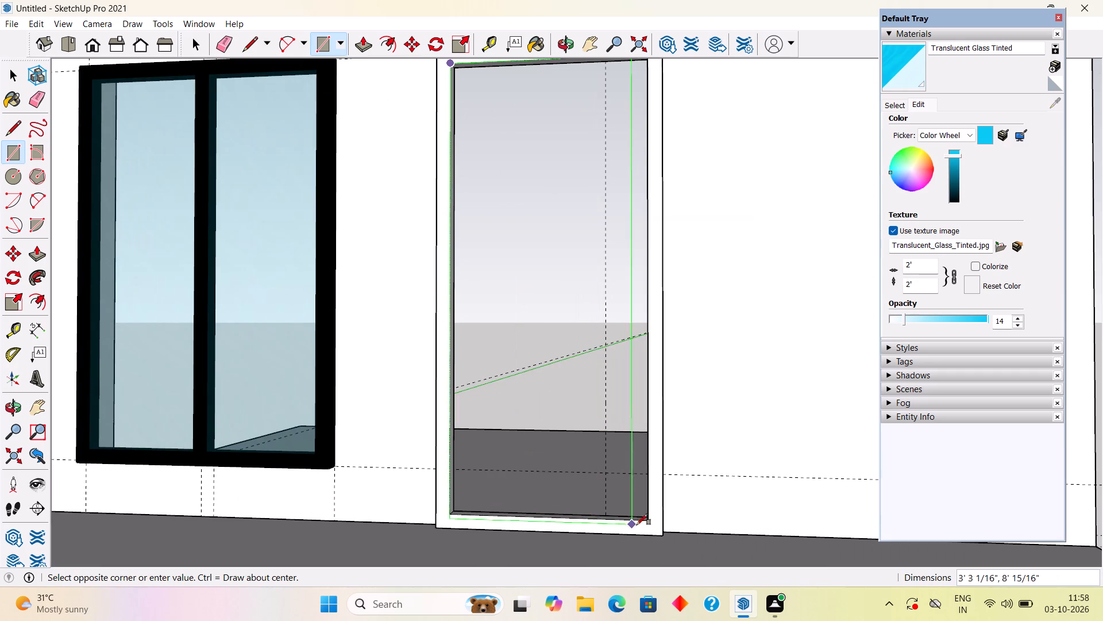
click(646, 521)
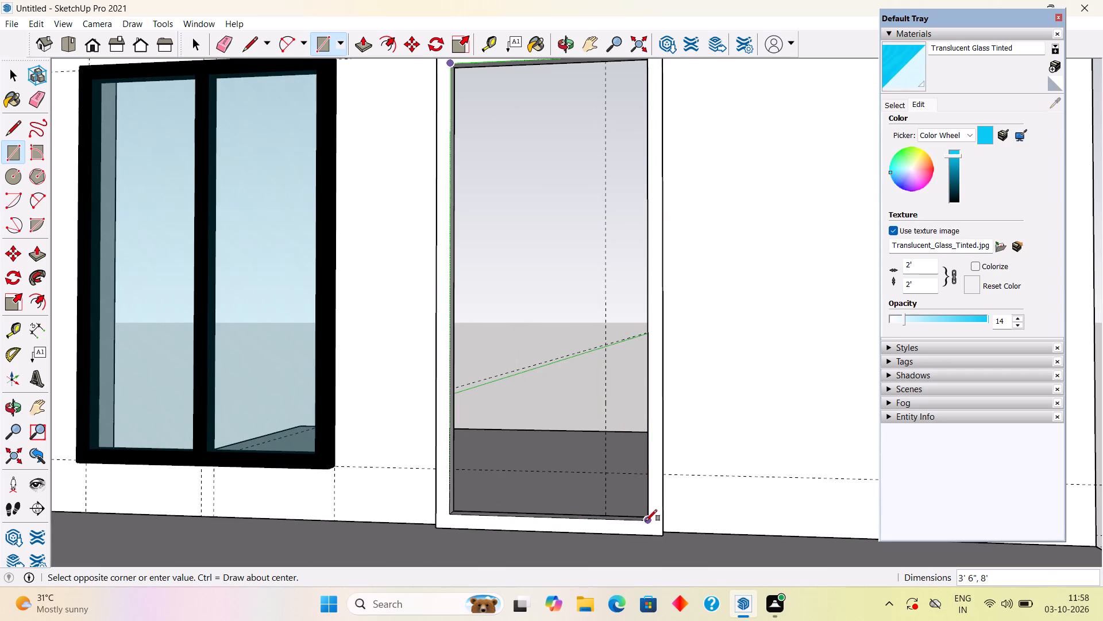
key(space)
Push/Pull the rectangle inside the door frame outward by 2" to form the door panel.
click(566, 452)
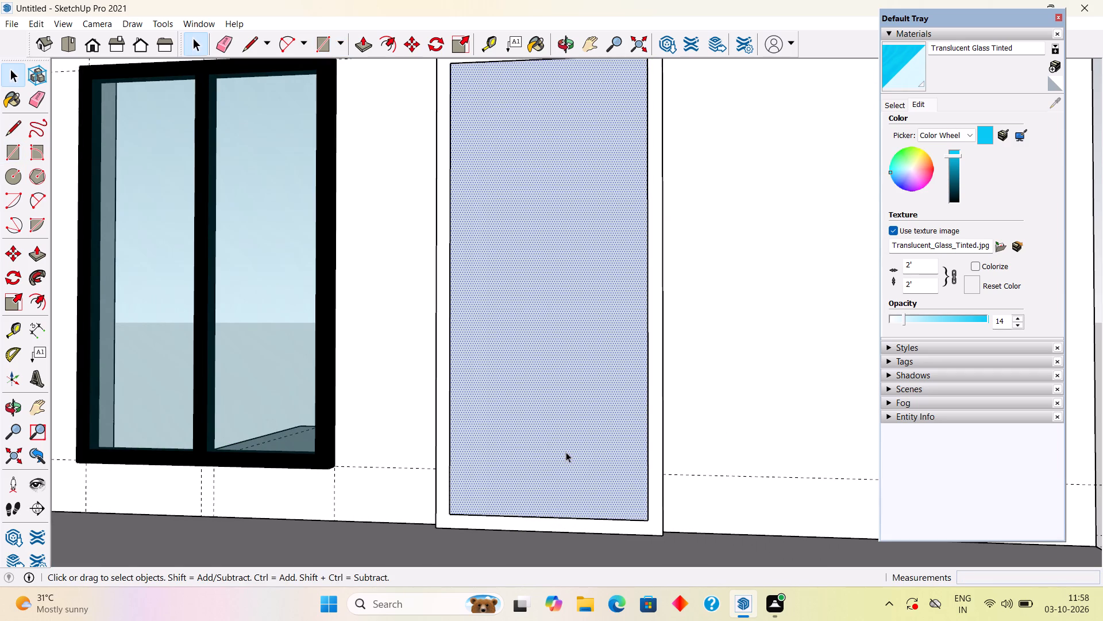
key(p)
click(566, 452)
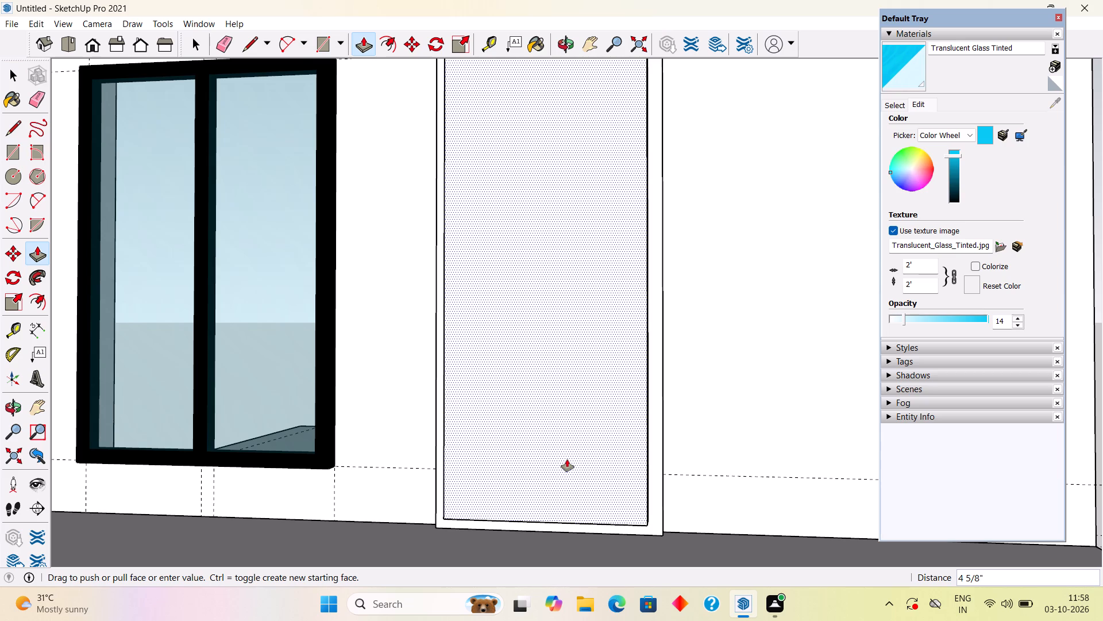
text(2")
key(Return)
key(space)
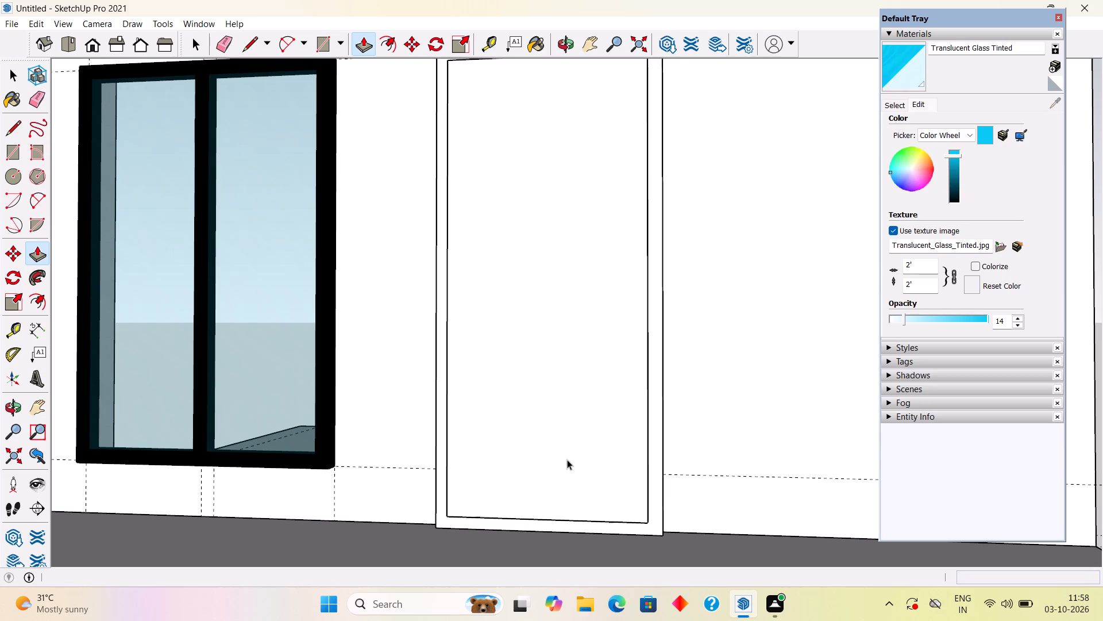
Select the whole extruded door panel and make it a group.
triple_click(567, 459)
right_click(567, 459)
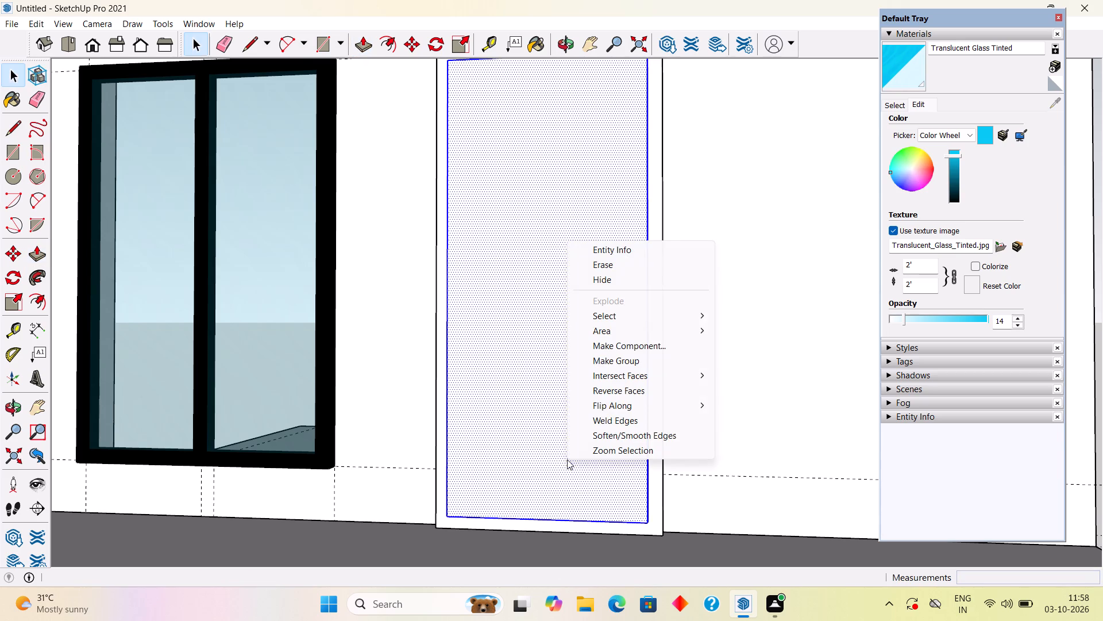
click(610, 361)
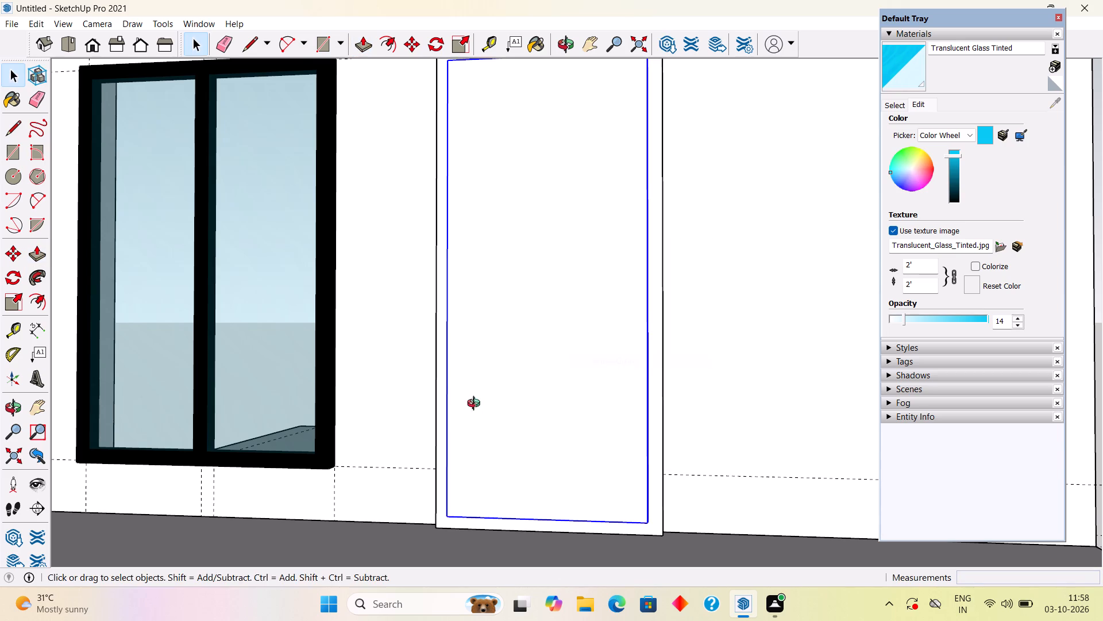
Open the door panel group for editing and place a horizontal guide 4' above the panel's bottom edge, at mid-height.
middle_drag(476, 405, 716, 450)
scroll(739, 448, down, 3)
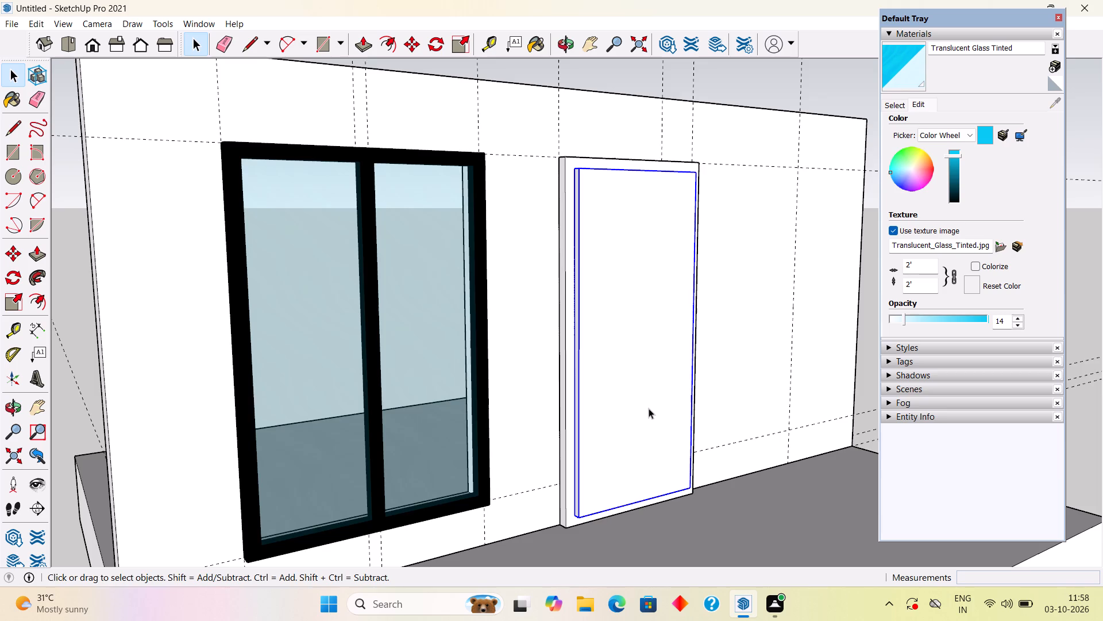
middle_drag(649, 407, 623, 423)
click(628, 405)
scroll(628, 405, down, 4)
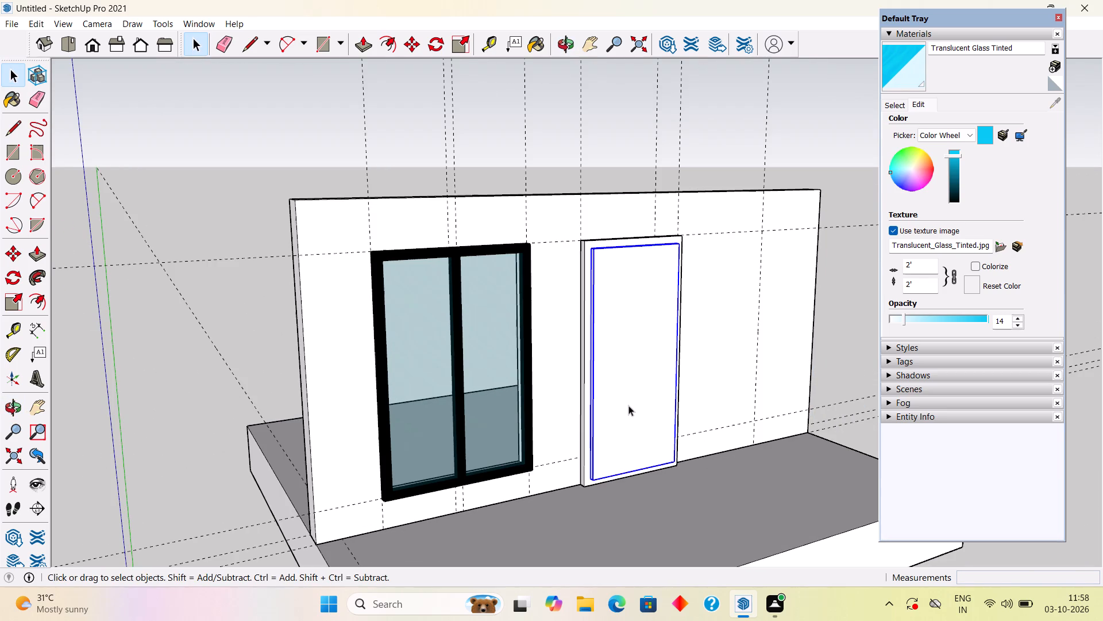
triple_click(649, 306)
middle_drag(661, 362, 568, 356)
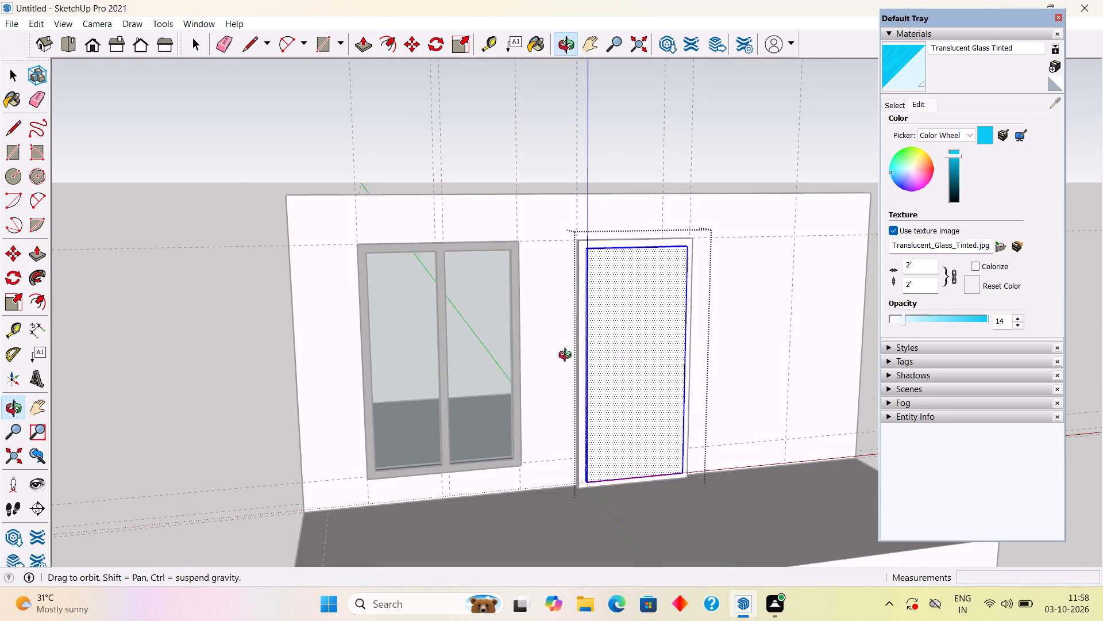
middle_drag(568, 356, 567, 356)
scroll(642, 504, up, 4)
middle_drag(652, 450, 593, 455)
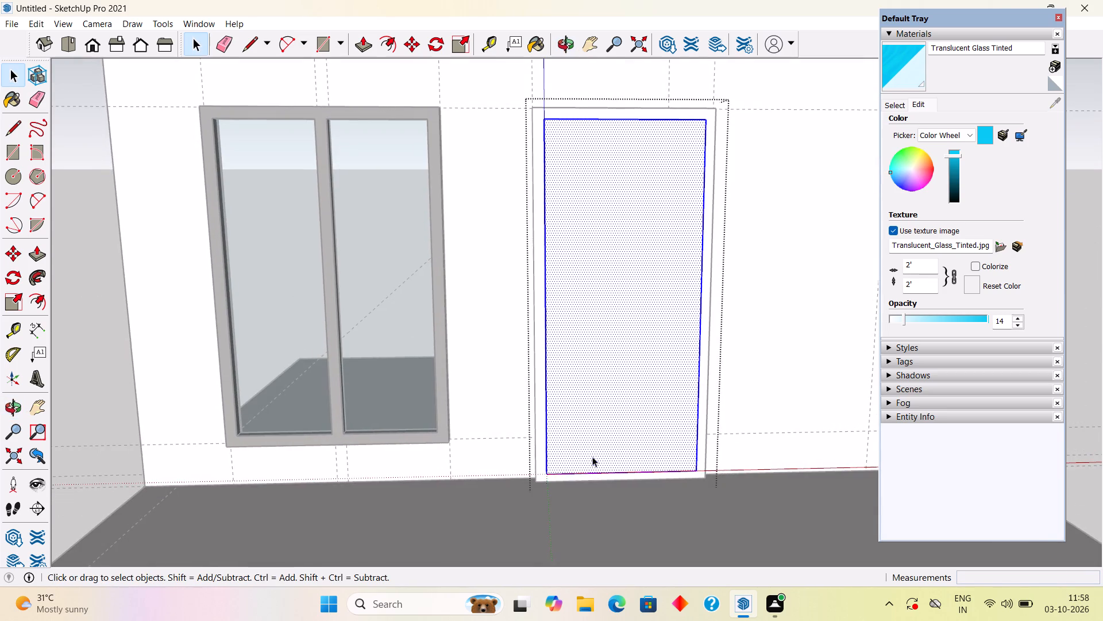
scroll(592, 471, up, 3)
key(t)
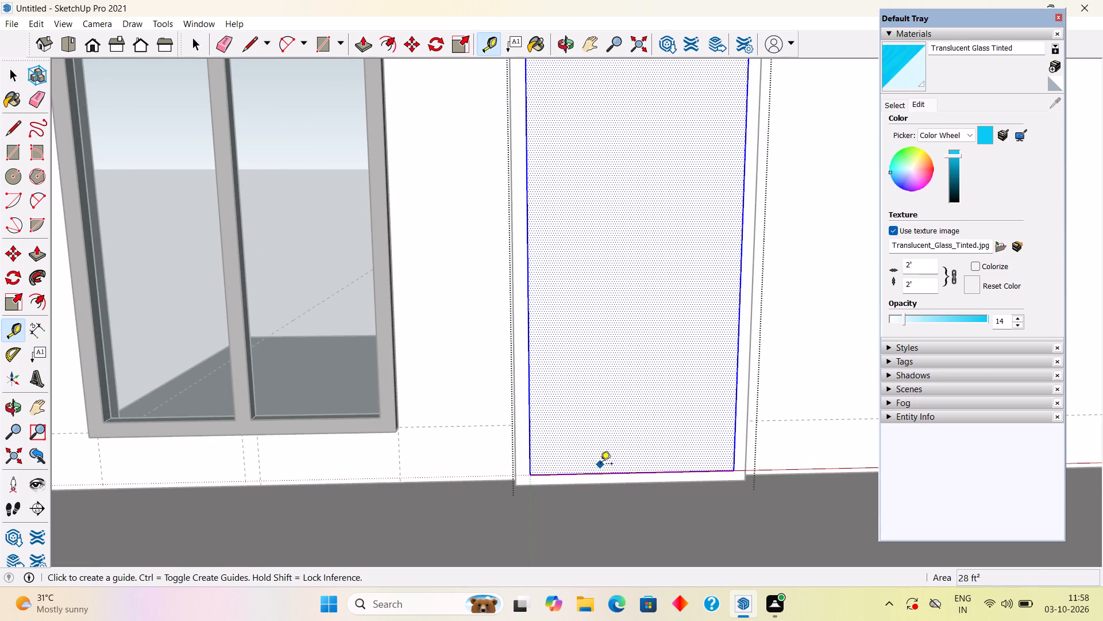
click(603, 470)
scroll(606, 410, down, 6)
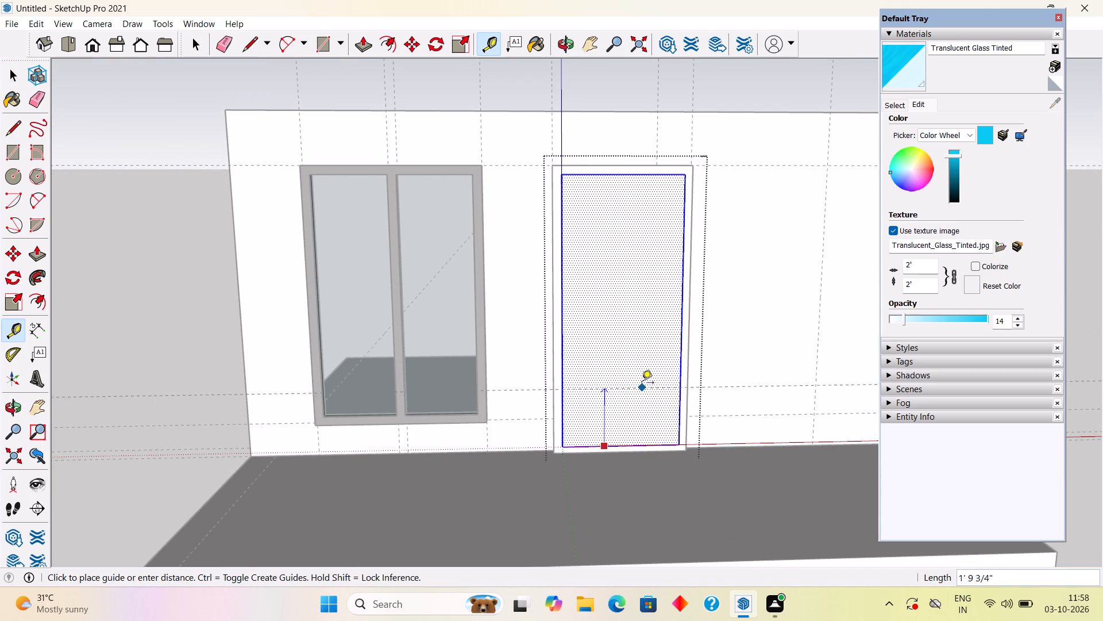
click(682, 317)
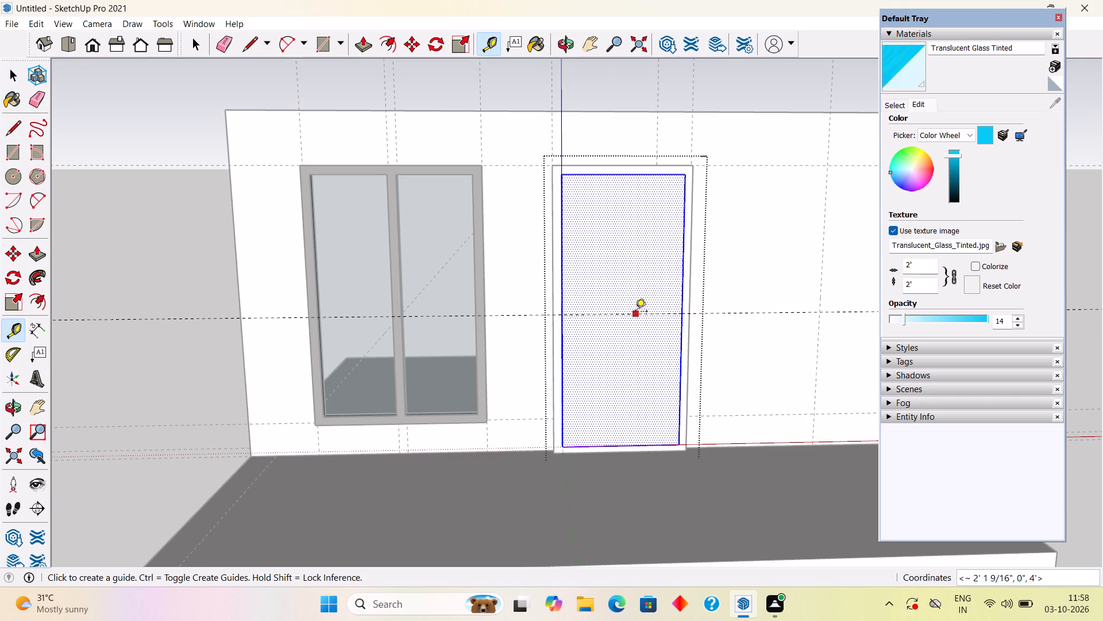
Place horizontal guides 2' above and 2' below the door panel's mid-height guide.
click(635, 312)
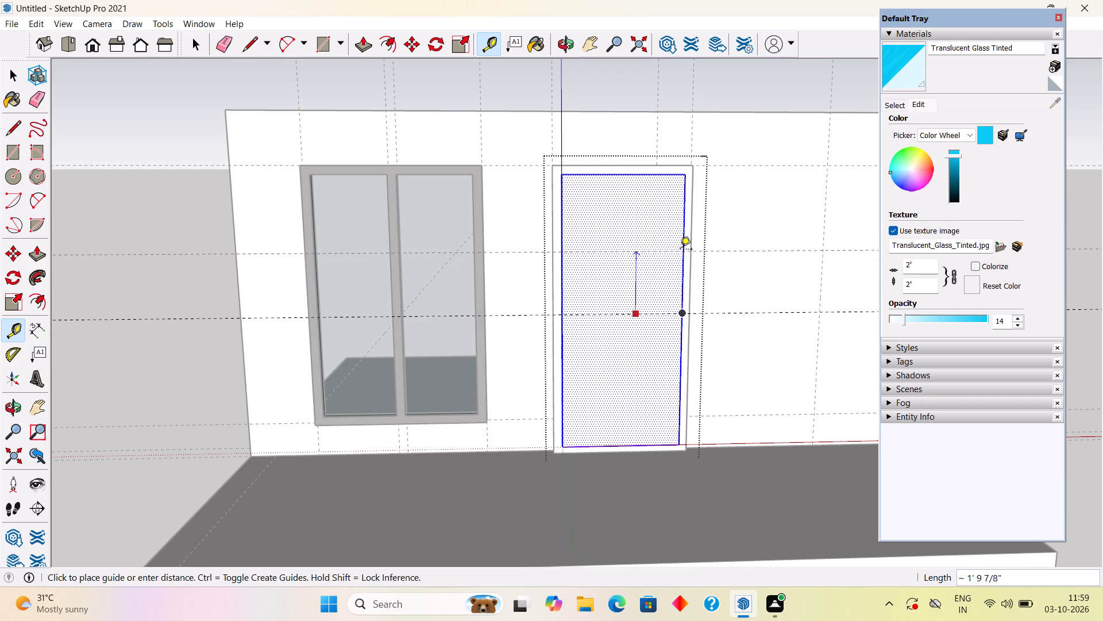
text(2')
key(Return)
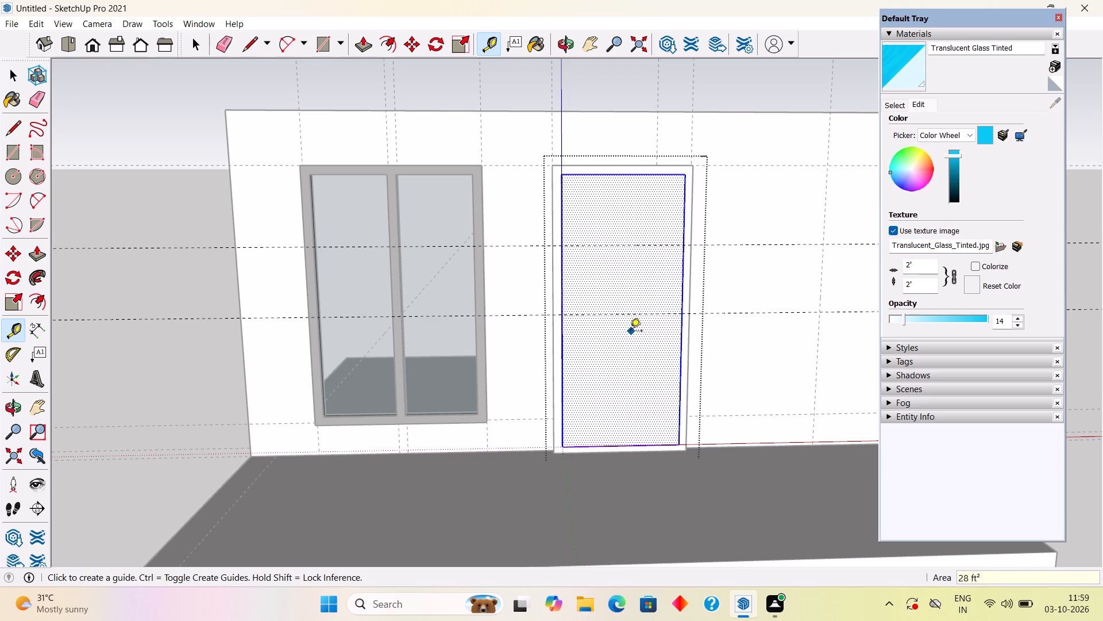
click(634, 317)
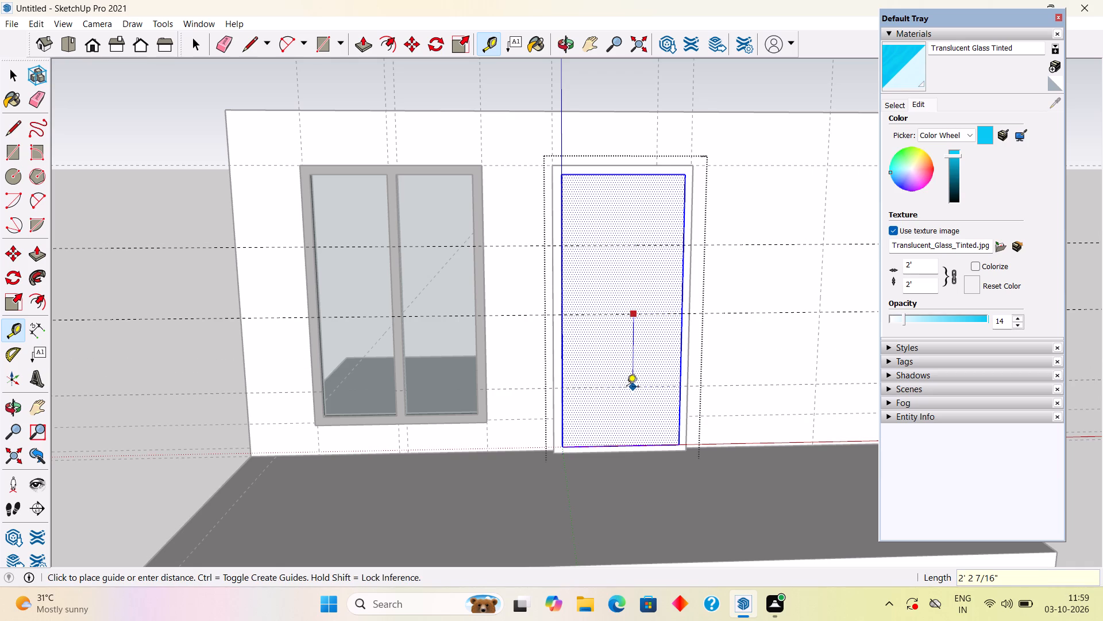
text(2')
key(Return)
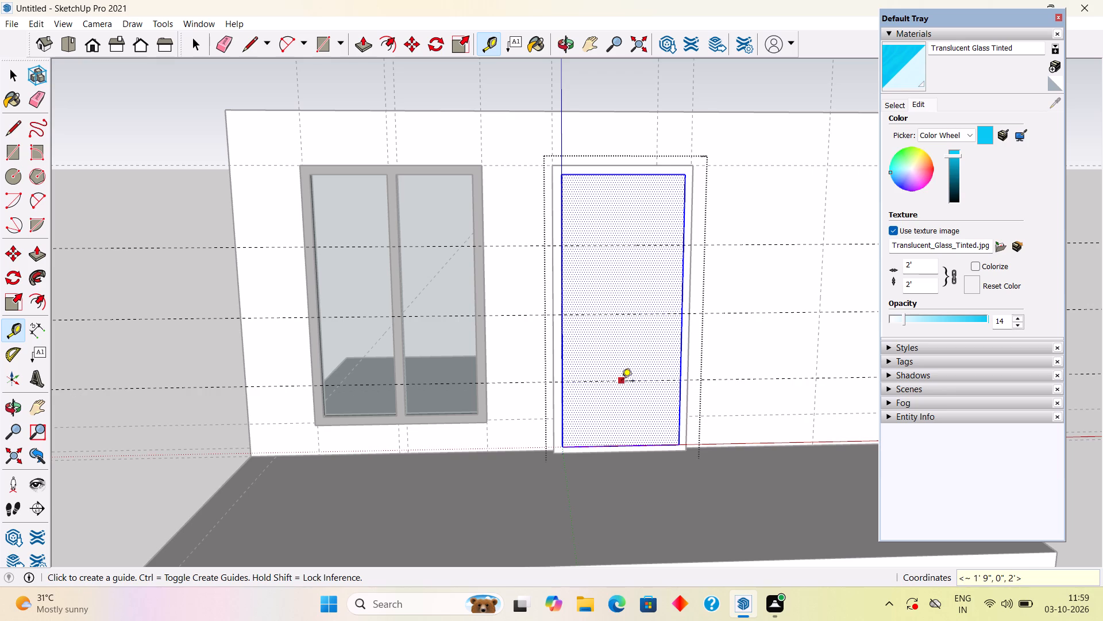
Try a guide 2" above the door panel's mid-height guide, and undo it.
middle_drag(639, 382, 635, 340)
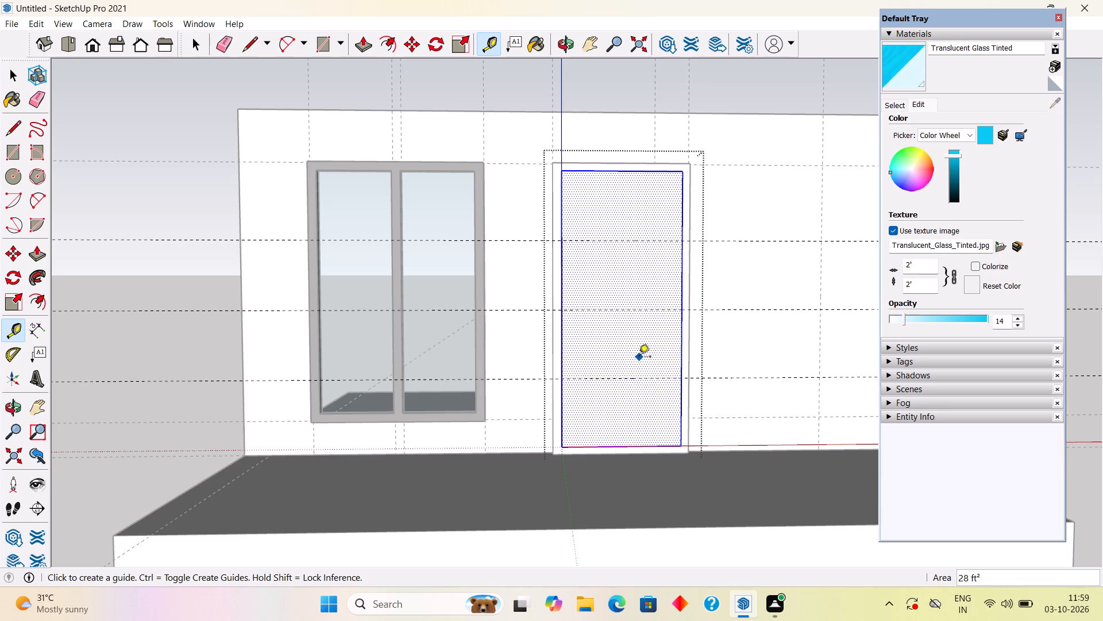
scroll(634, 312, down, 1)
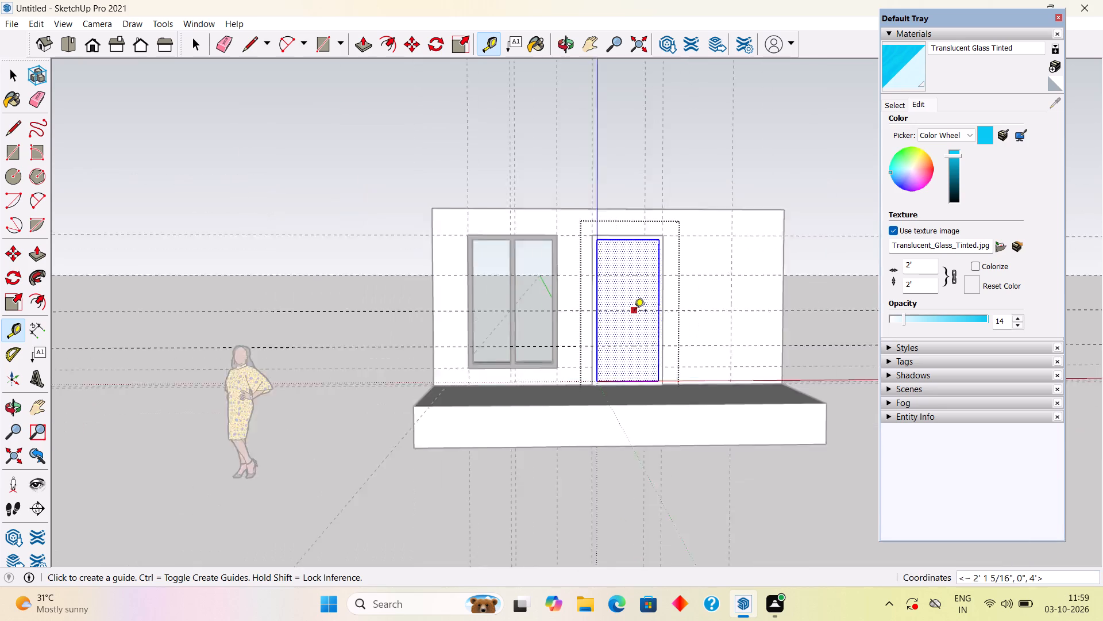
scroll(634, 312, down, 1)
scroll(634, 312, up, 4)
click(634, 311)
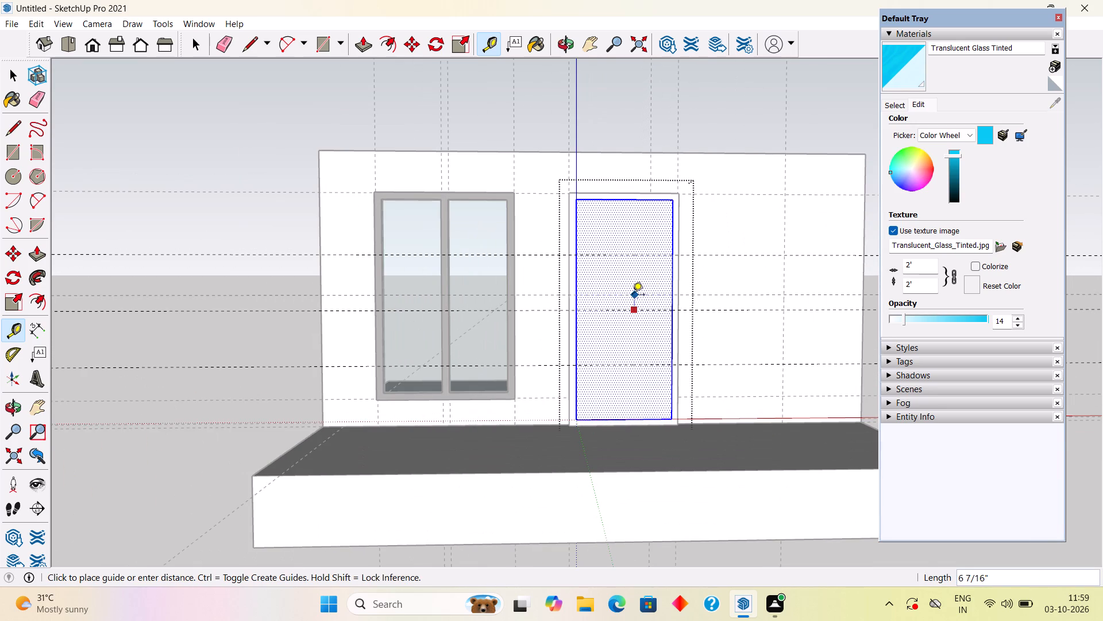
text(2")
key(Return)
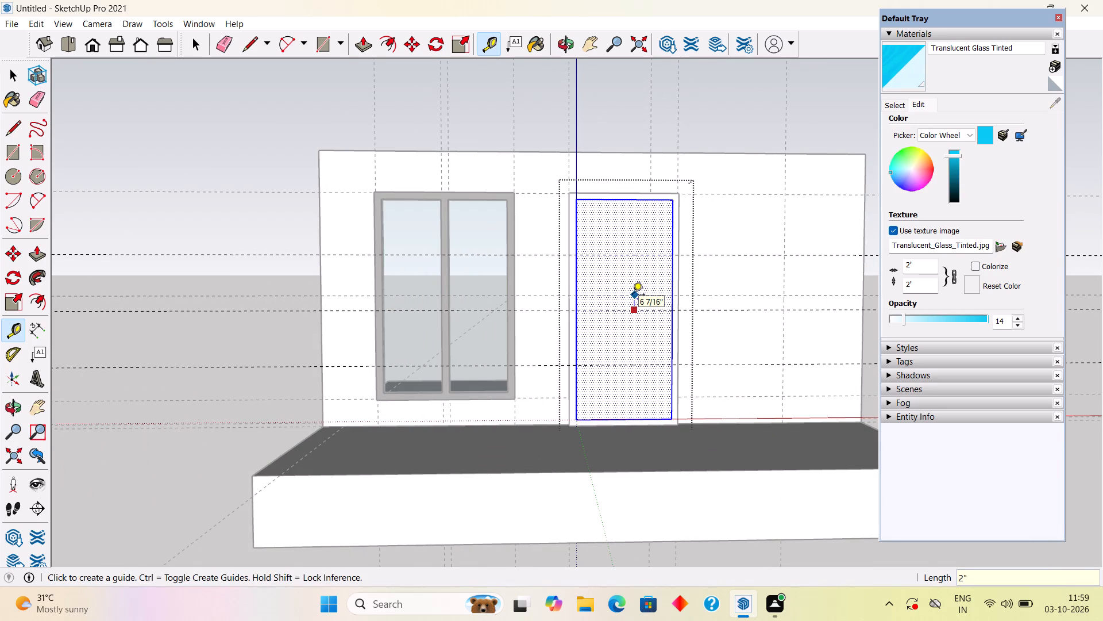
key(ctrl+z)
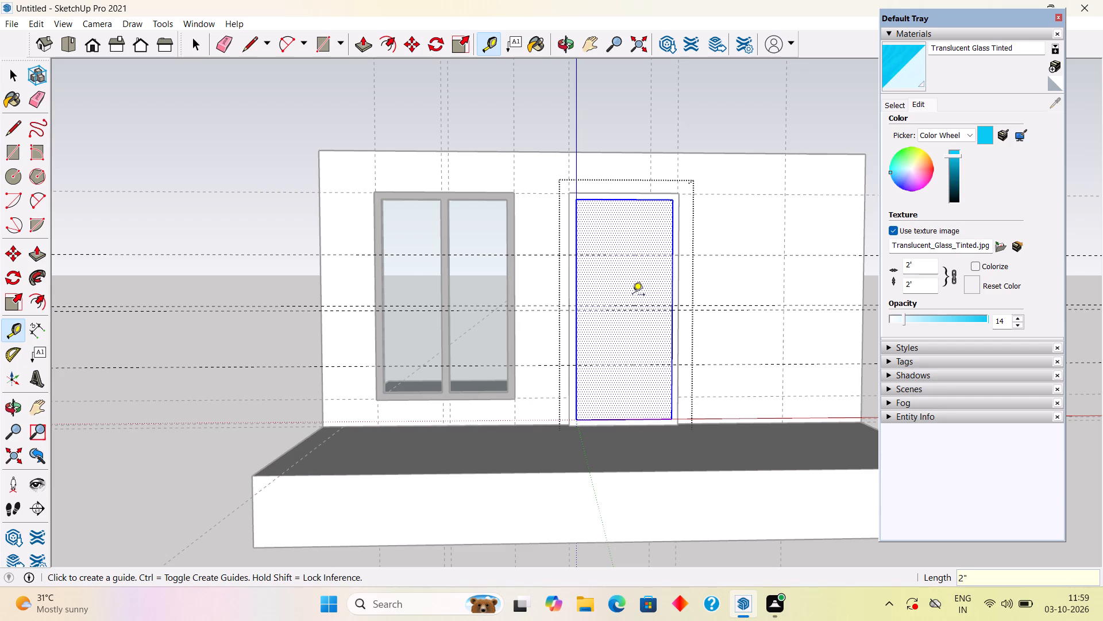
Place one guide 1" above the door panel's mid-height guide and another 1" above the upper guide.
scroll(644, 350, up, 5)
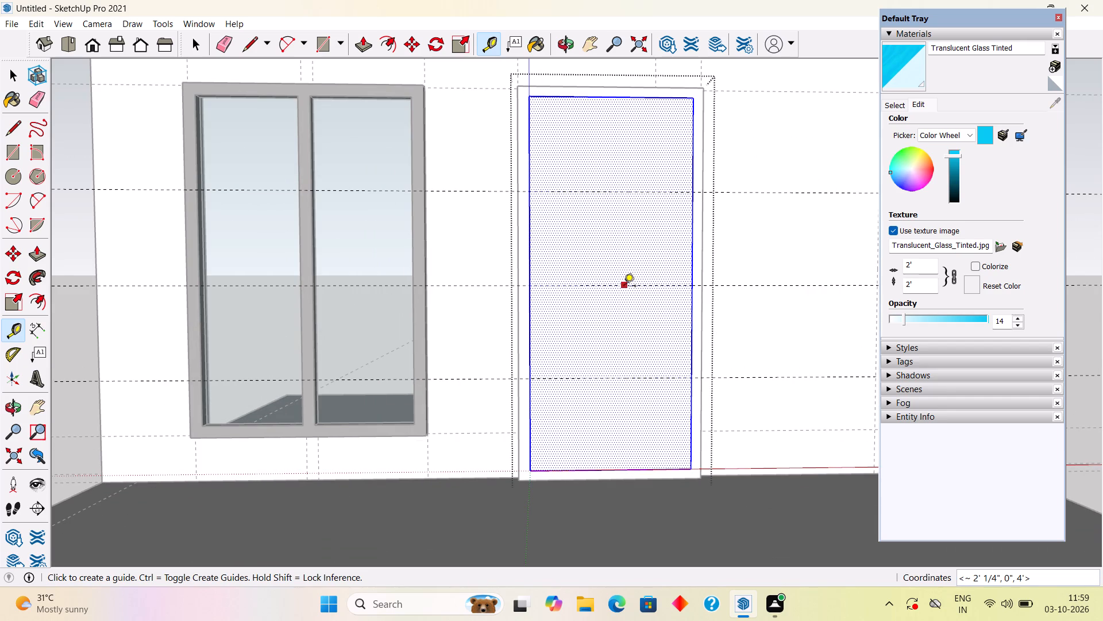
click(624, 287)
text(1')
key(BackSpace)
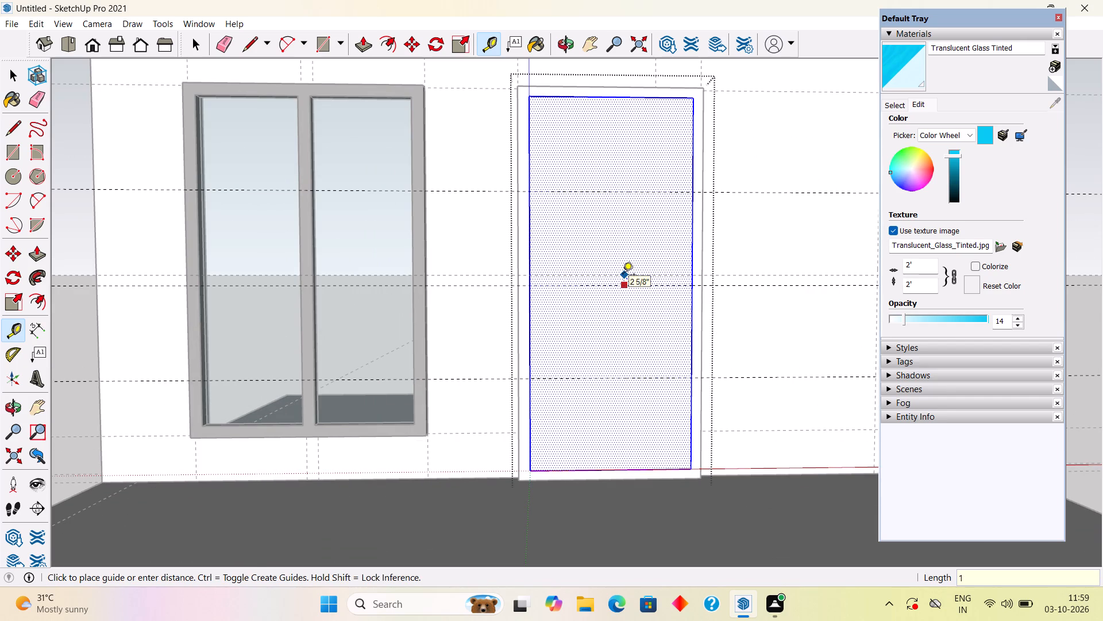
key(shift+quotedbl)
key(Return)
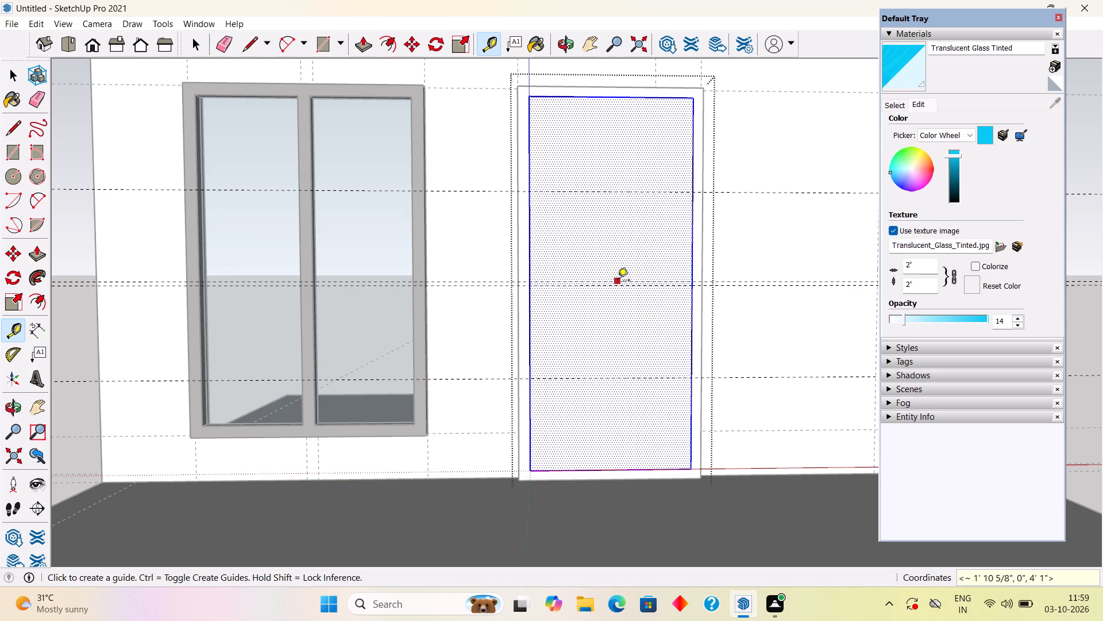
click(616, 191)
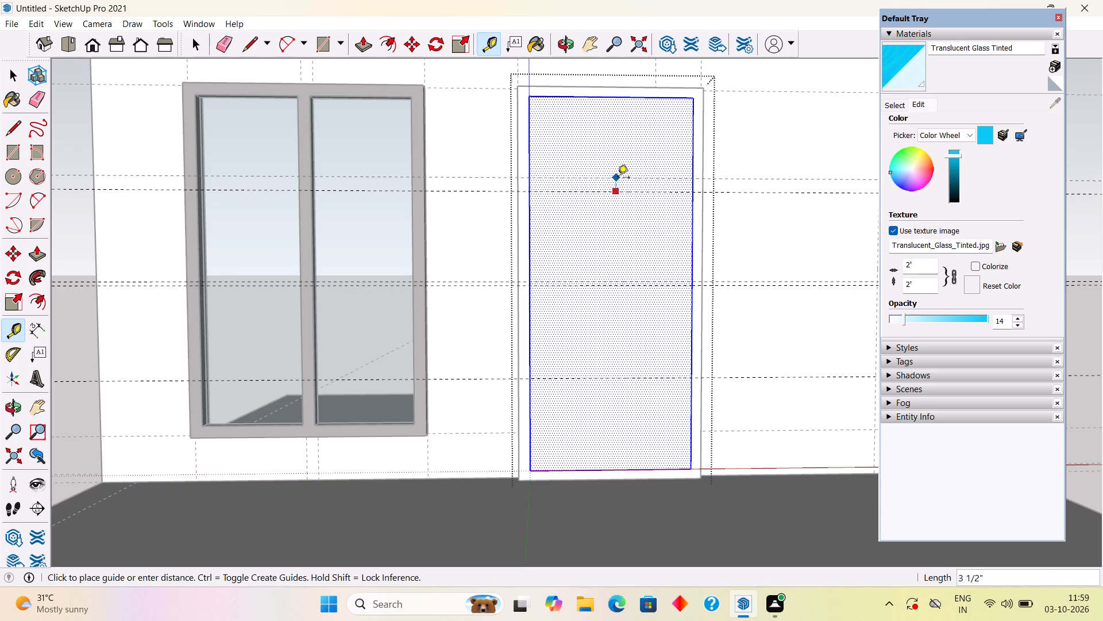
text(1")
key(Return)
Place a guide 6" above the higher line of the upper guide pair, and another 1" above that.
scroll(618, 178, up, 3)
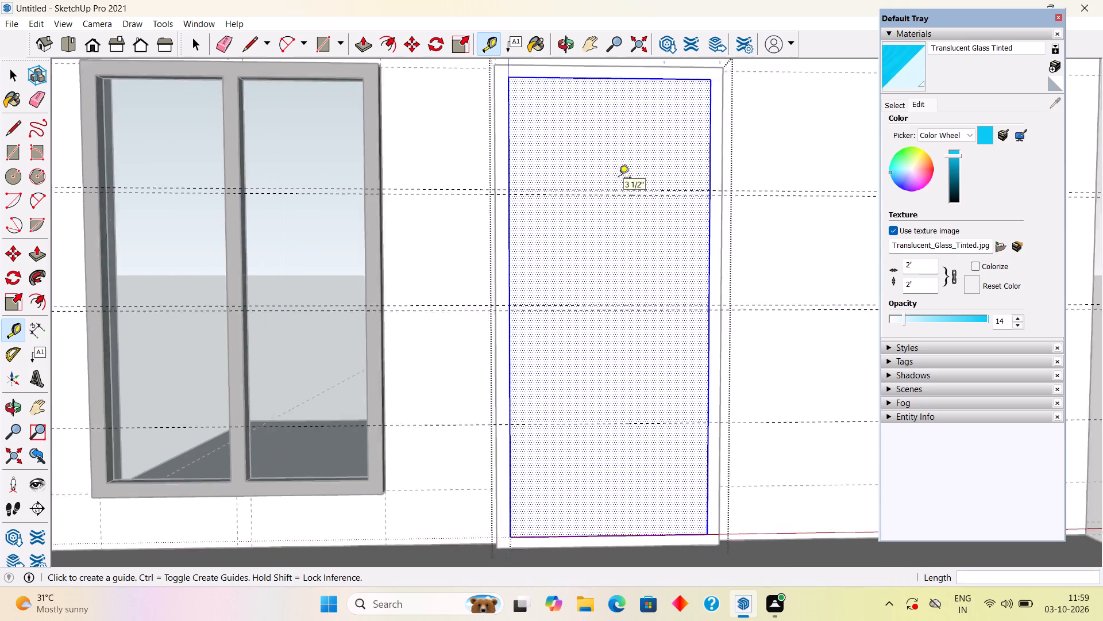
click(633, 190)
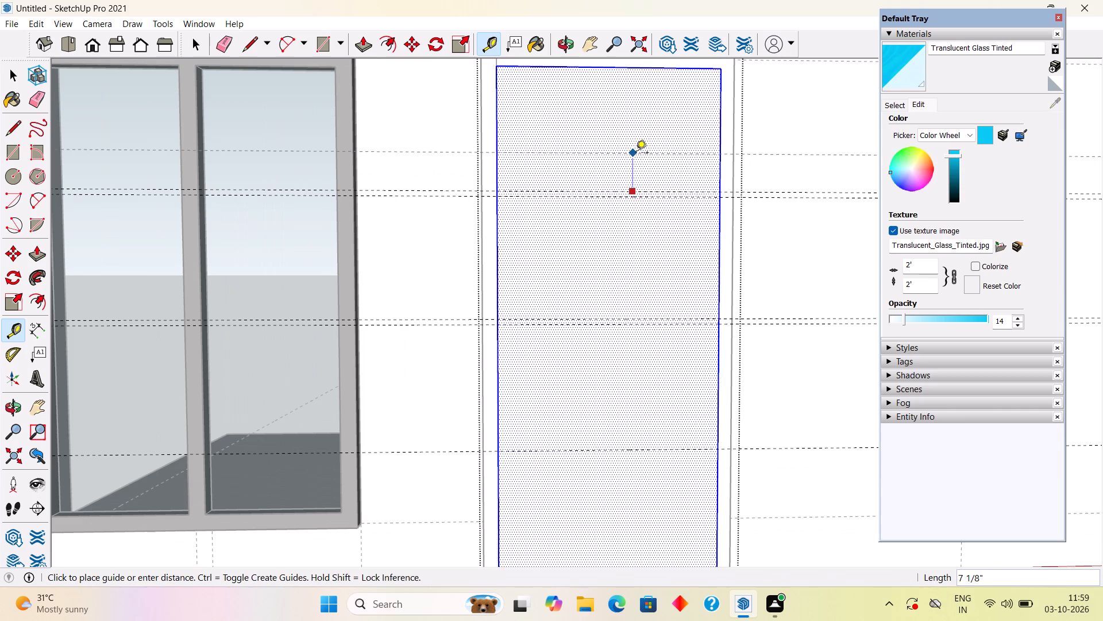
text(6")
key(Return)
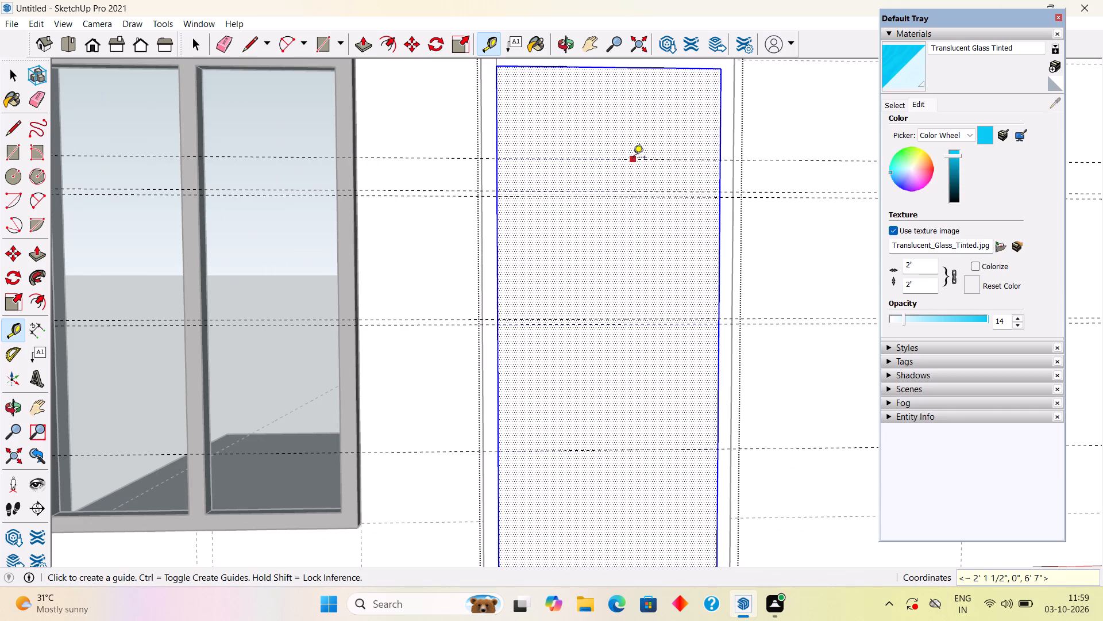
click(633, 158)
text(1")
key(Return)
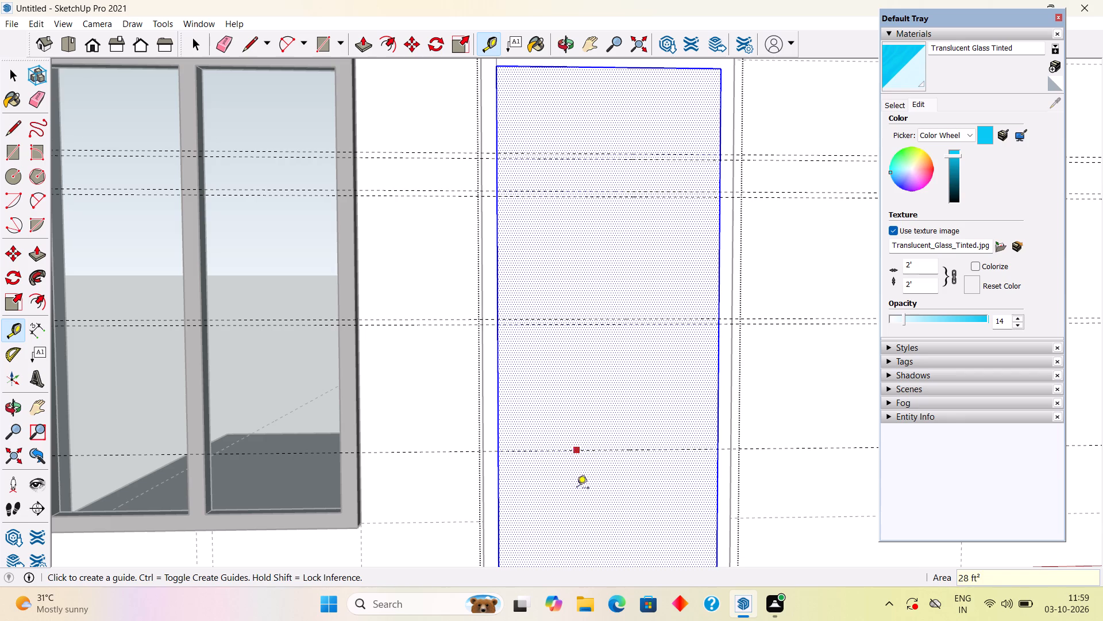
Place a guide 6" below the door panel's mid-height guide, and pair it with another 1" above it.
middle_drag(569, 470, 566, 411)
scroll(566, 411, down, 3)
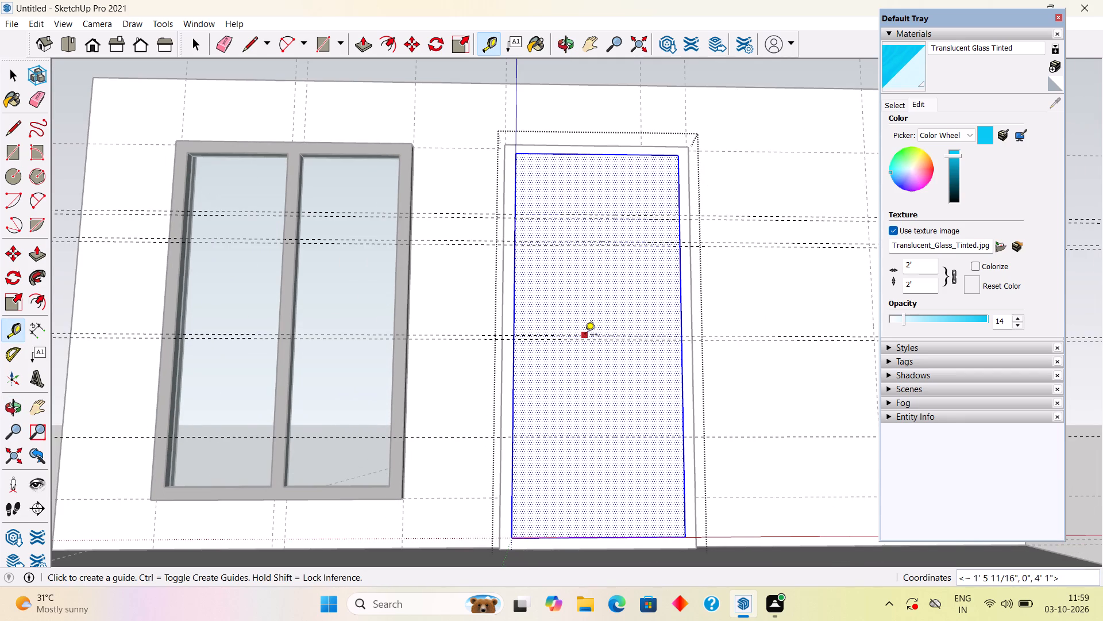
scroll(628, 333, up, 2)
click(628, 343)
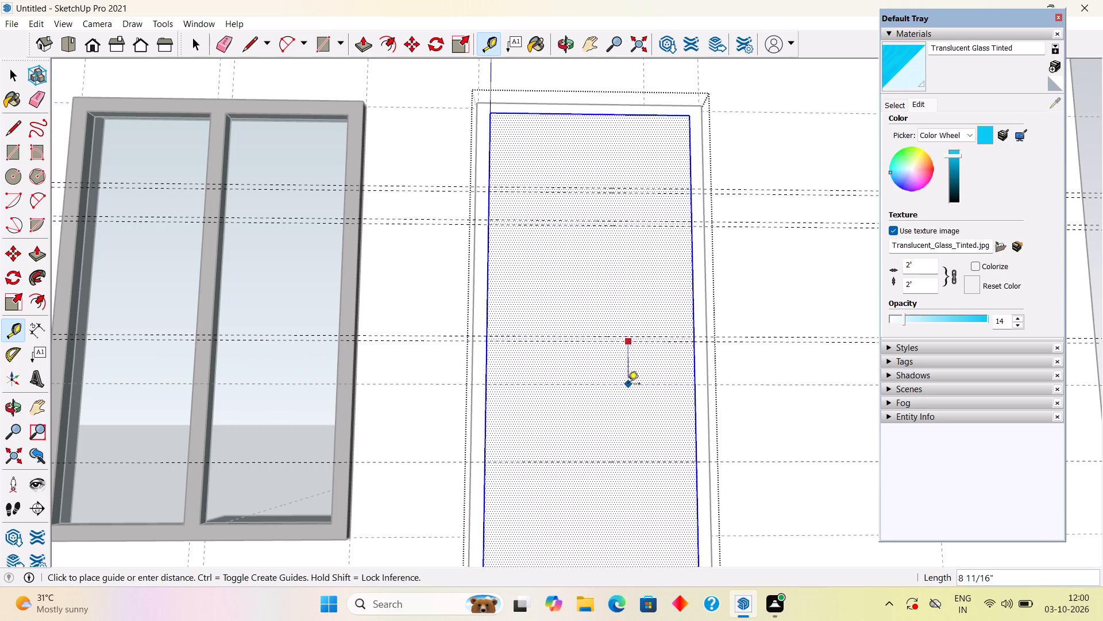
key(6)
key(shift+Return)
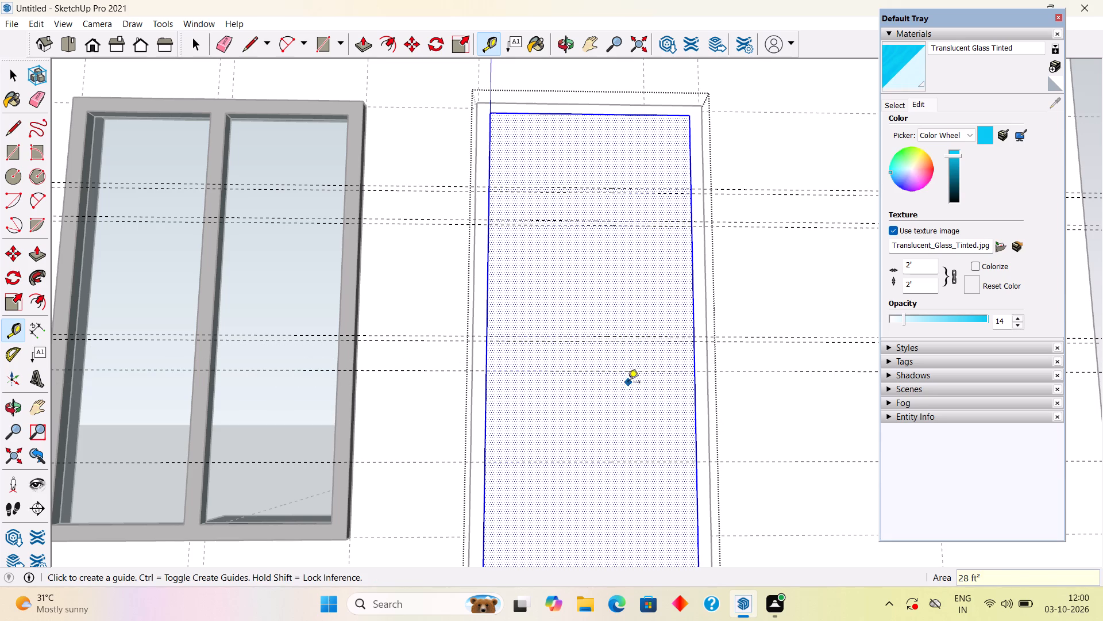
click(631, 373)
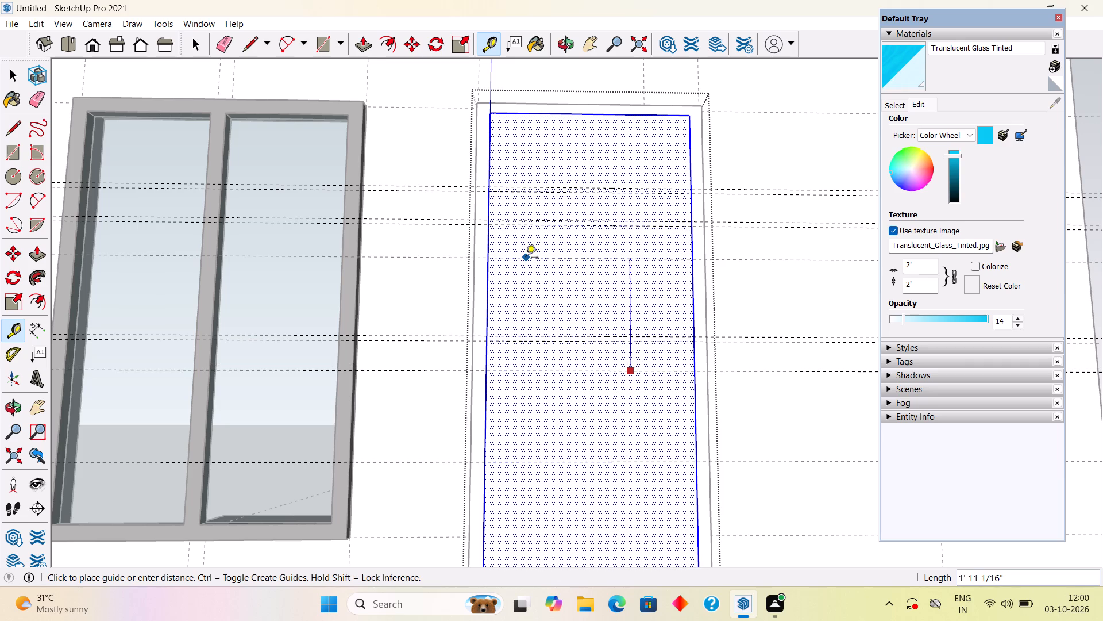
text(1")
key(Return)
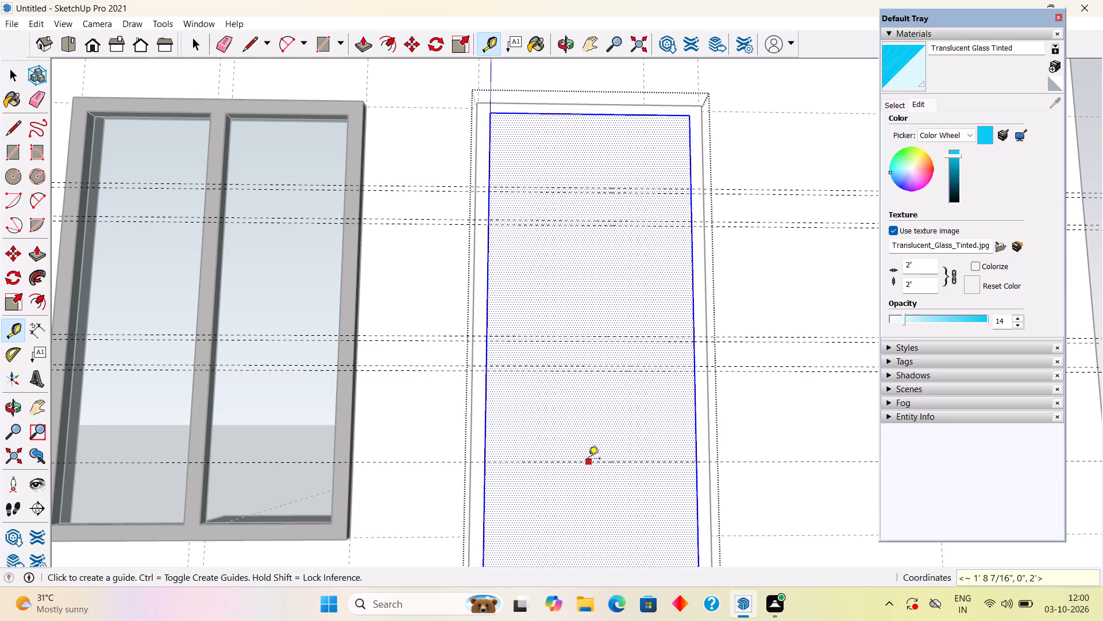
Below the door panel's lower guide, add three guides in succession, each measured down from the previous one: 1", 6" and 1".
click(588, 466)
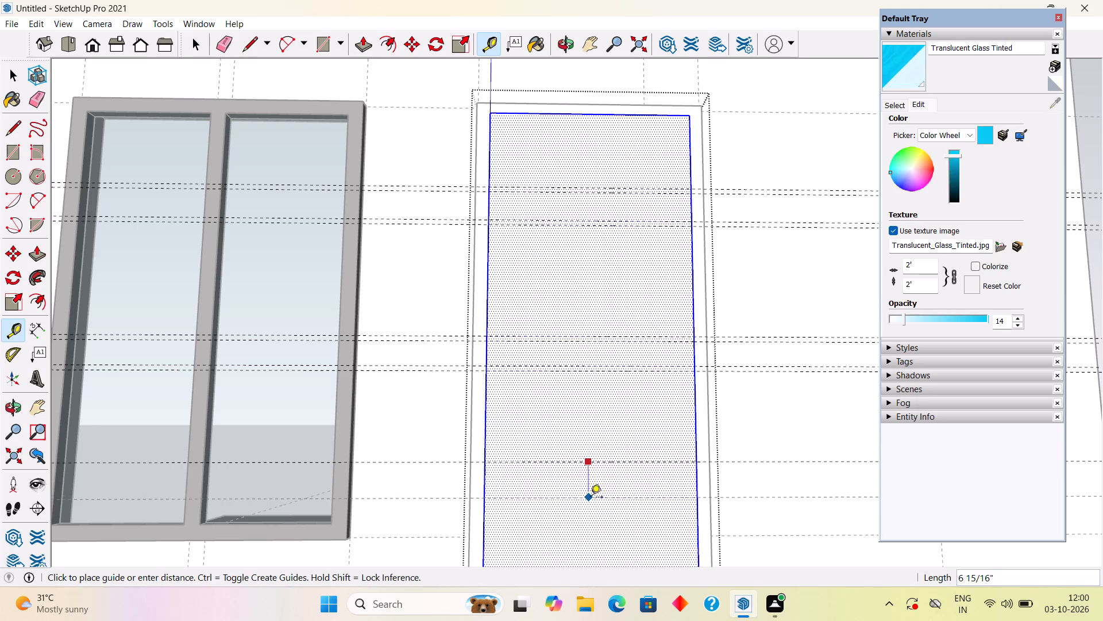
text(1")
key(Return)
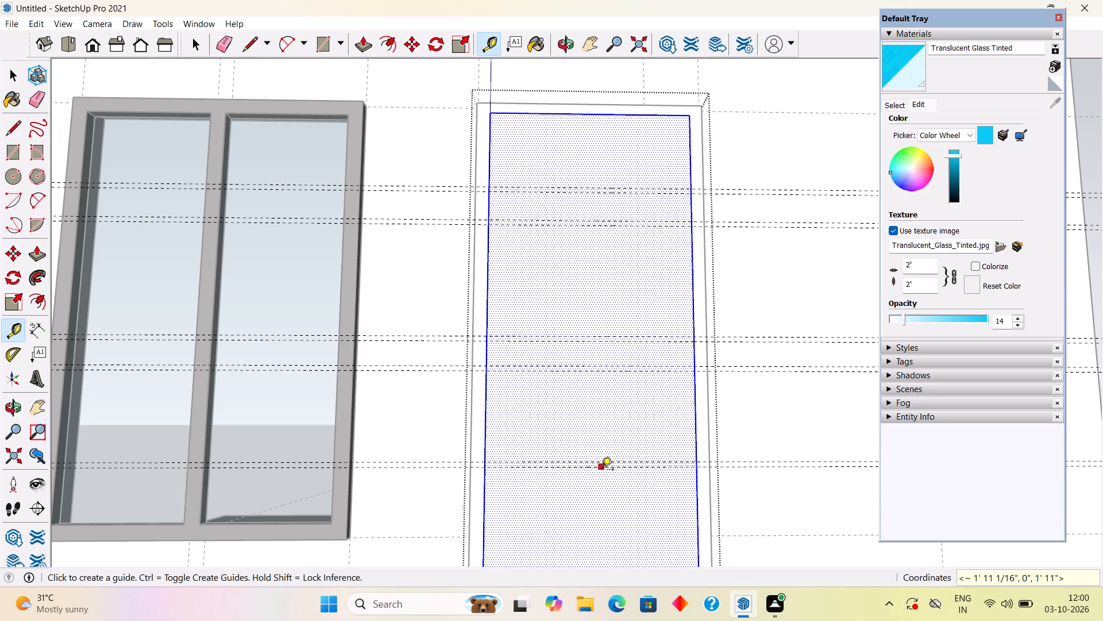
click(601, 470)
text(6")
key(Return)
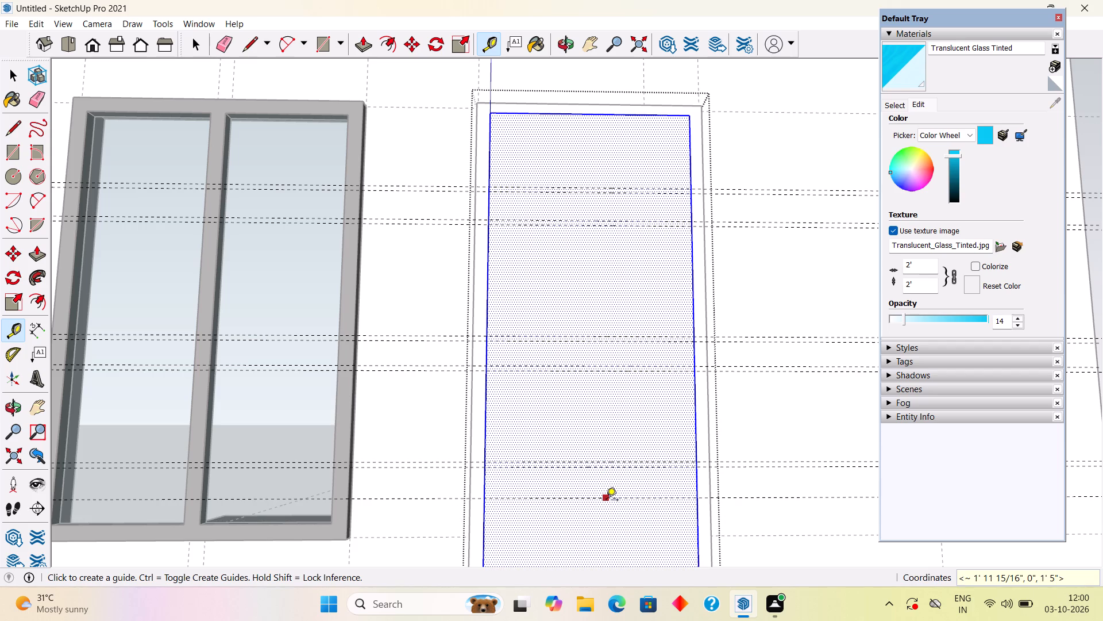
click(606, 501)
text(1")
key(Return)
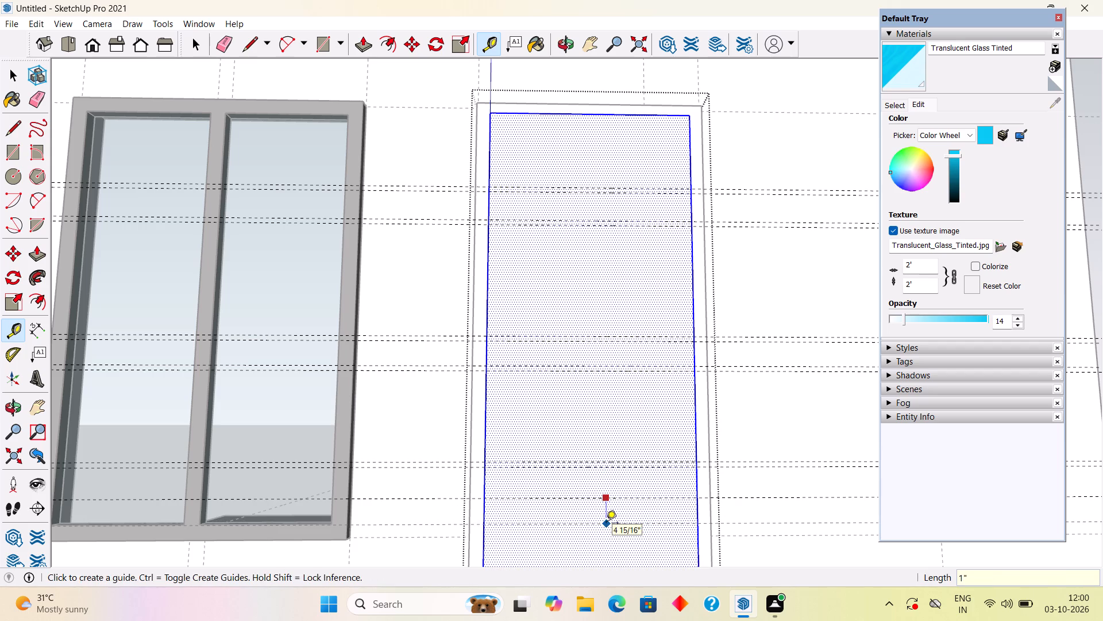
key(space)
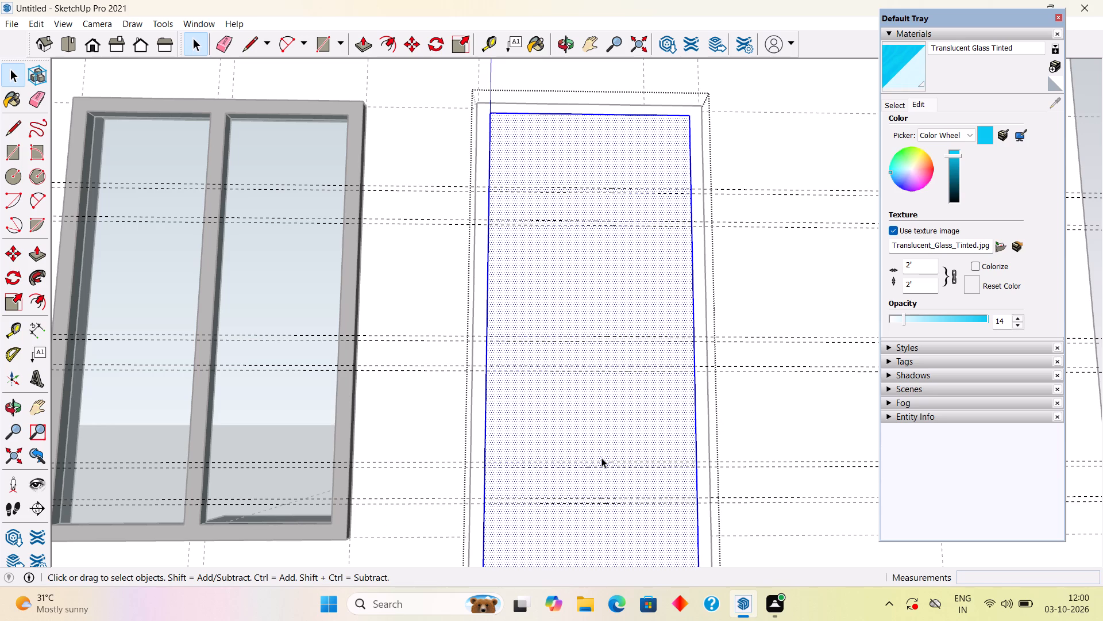
Draw six 1" by 3' 6" rectangles across the door panel, one between each pair of closely spaced guides.
key(r)
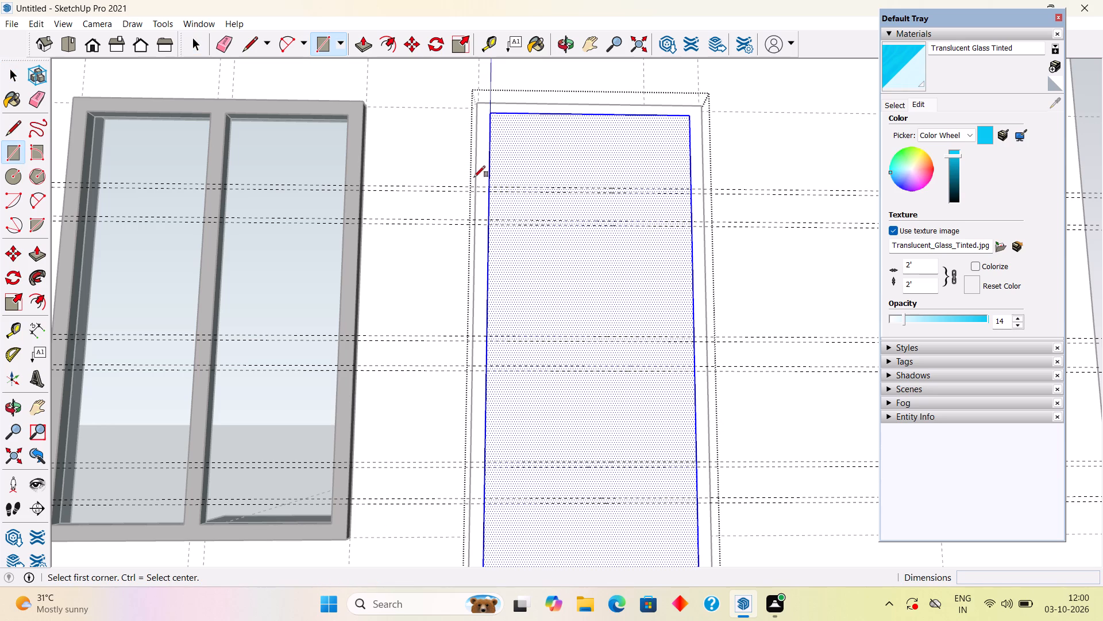
click(491, 184)
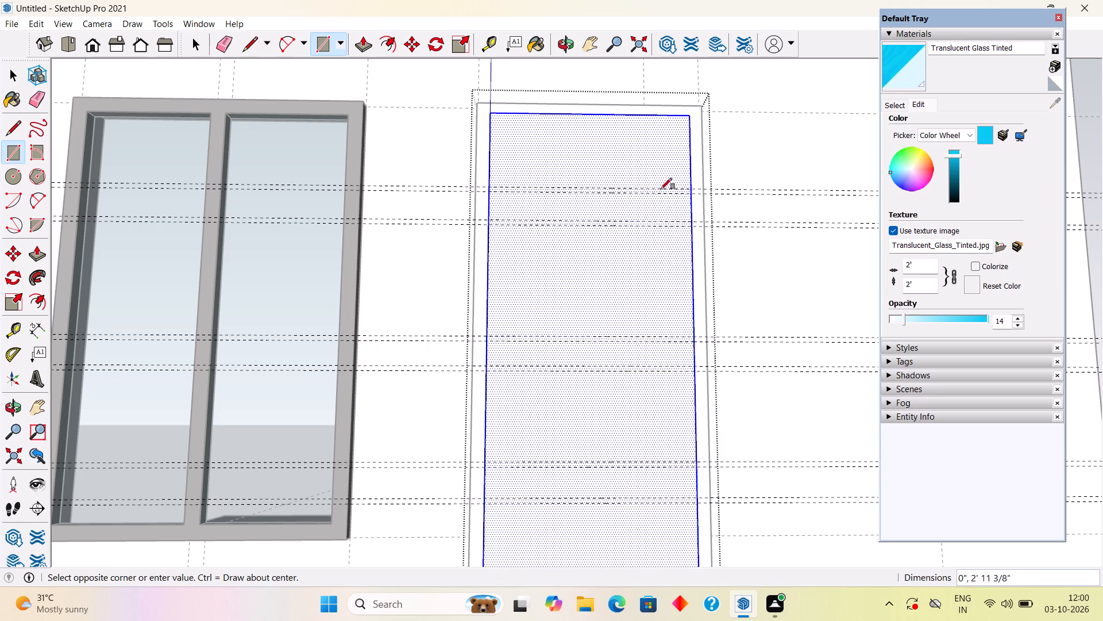
click(688, 193)
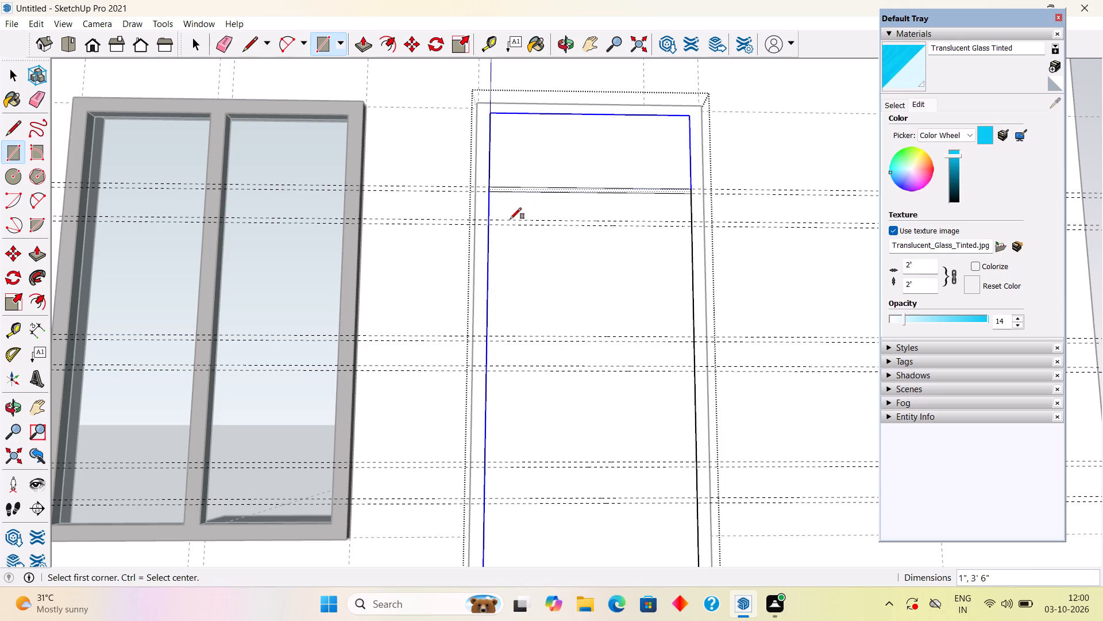
click(491, 218)
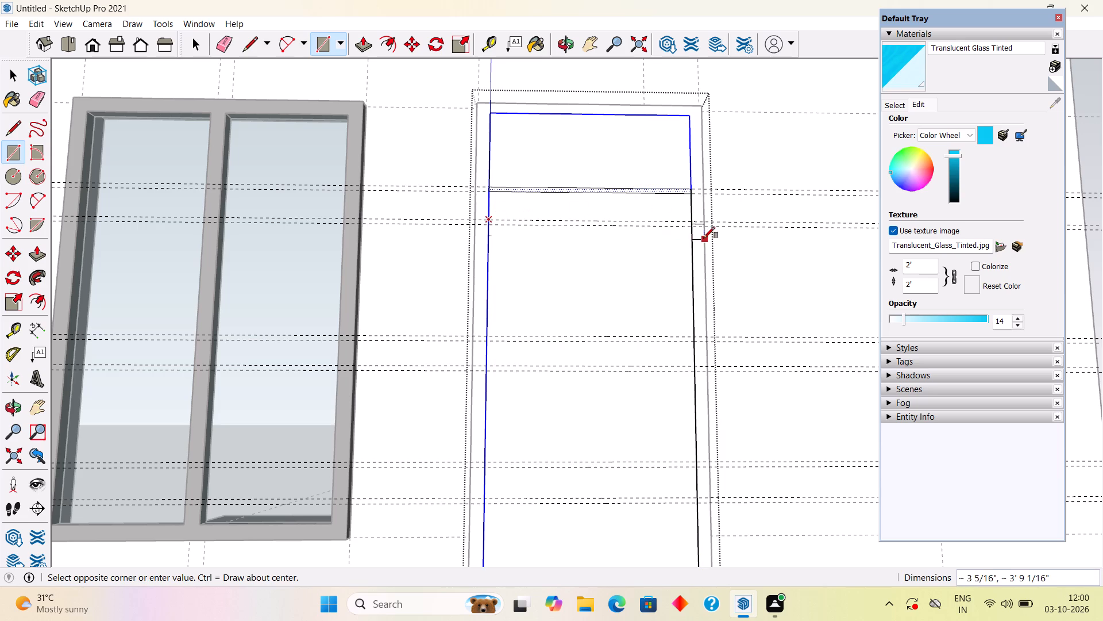
click(693, 227)
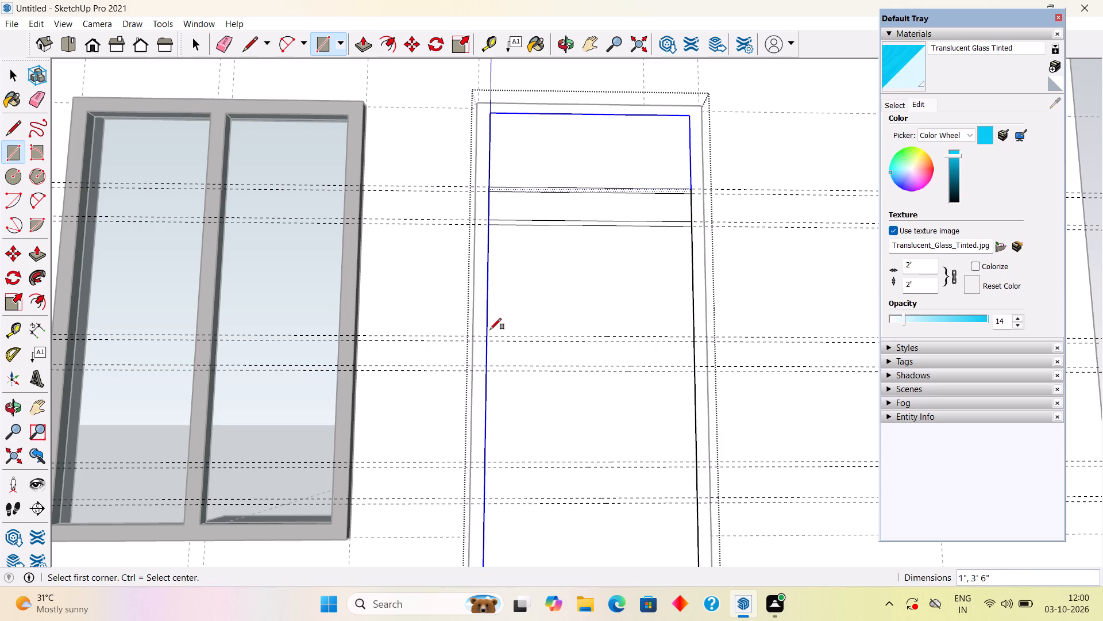
click(489, 335)
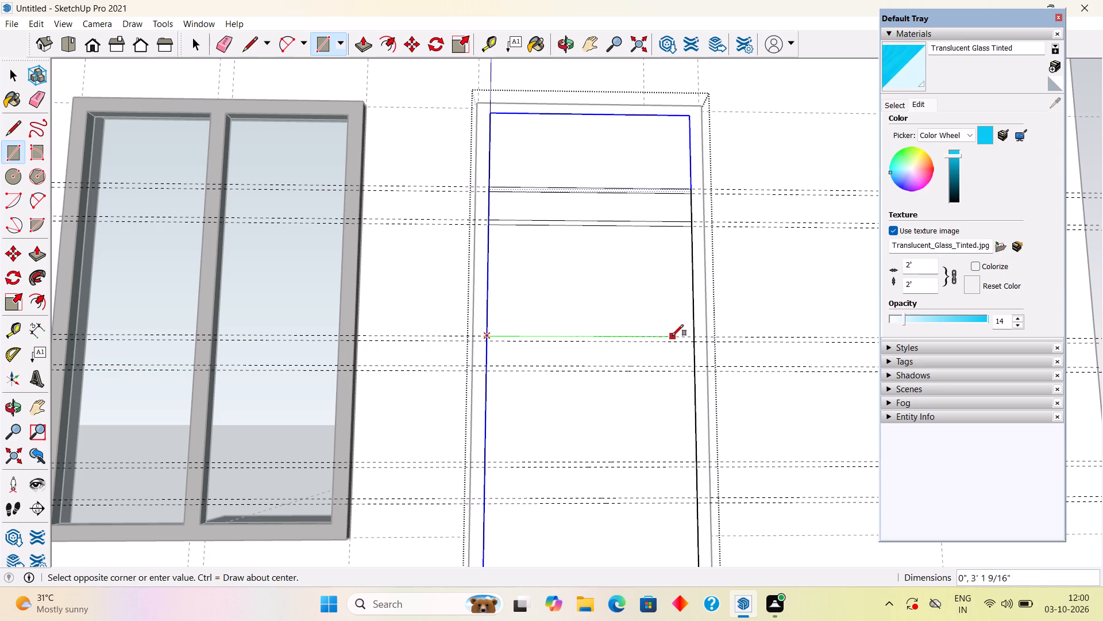
click(691, 340)
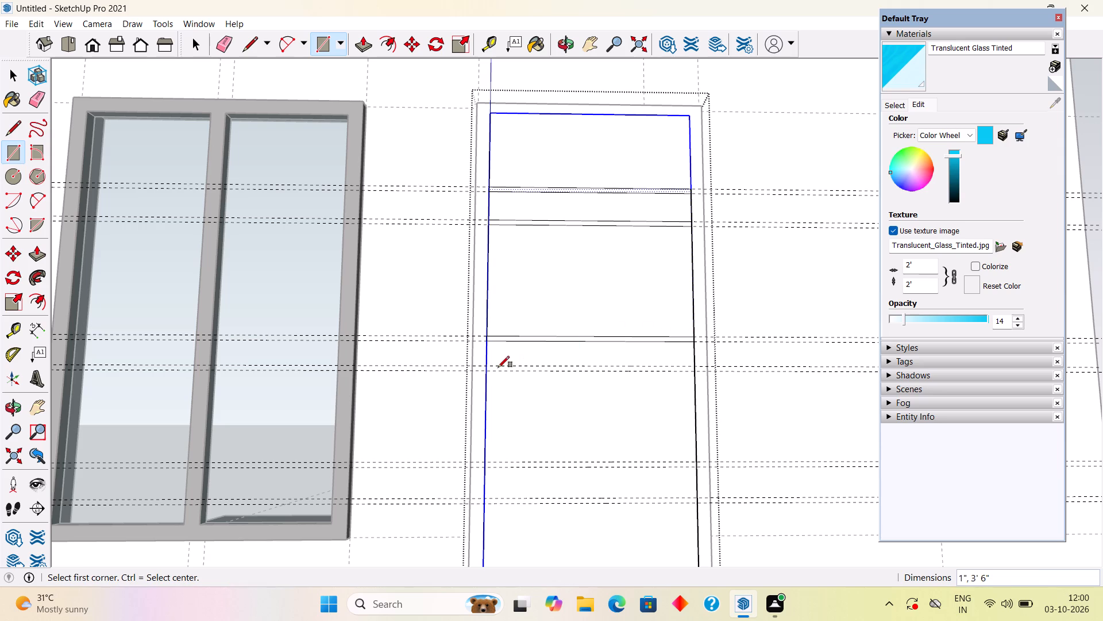
click(485, 362)
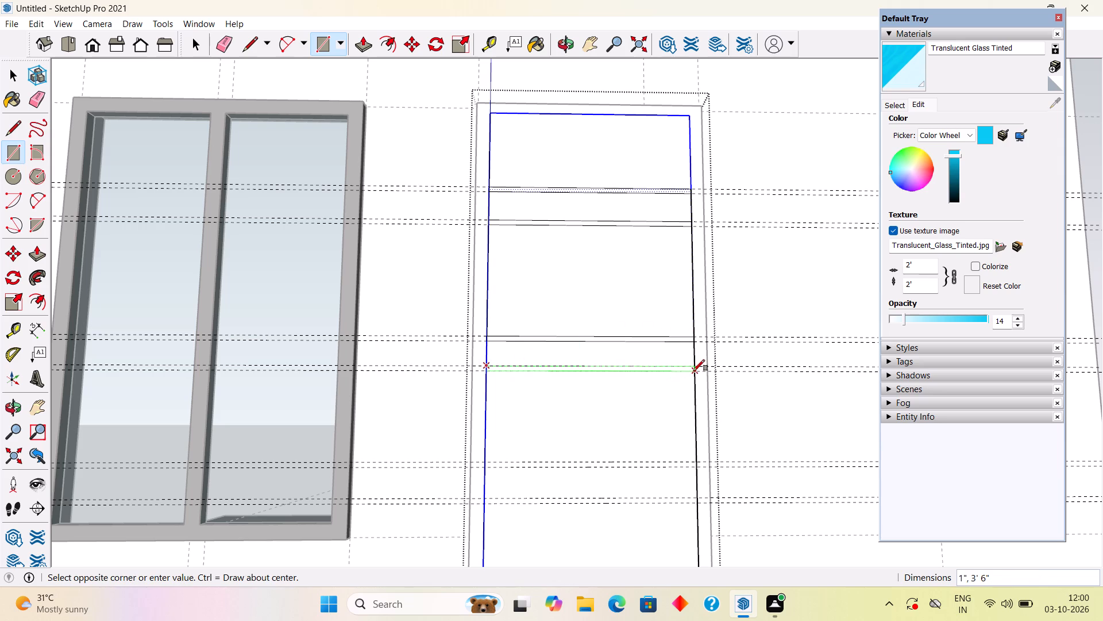
click(694, 371)
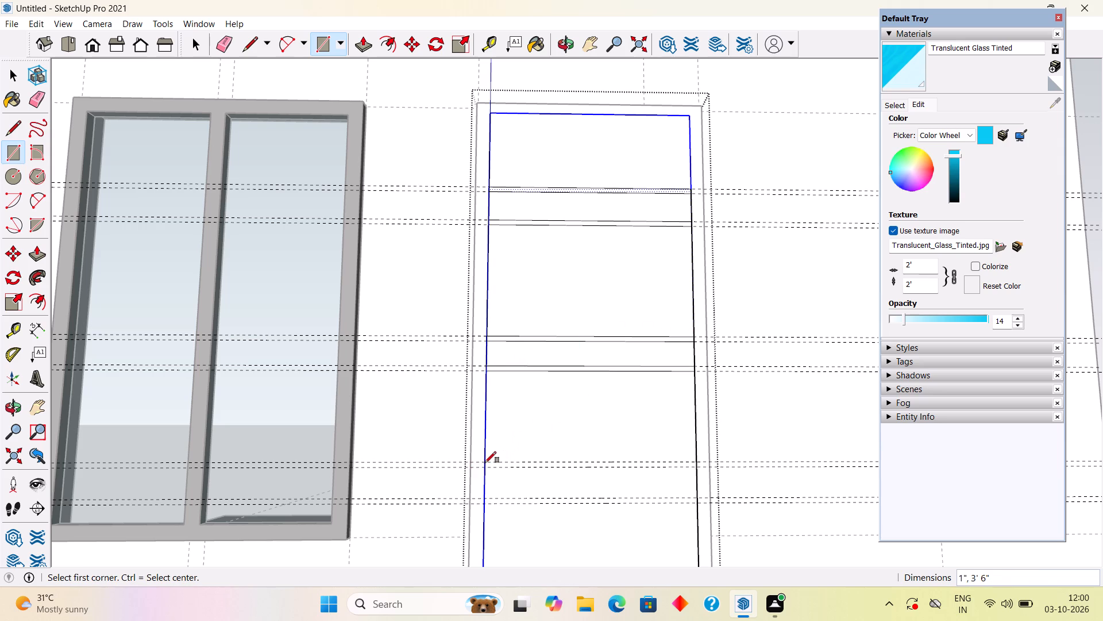
click(485, 462)
click(699, 467)
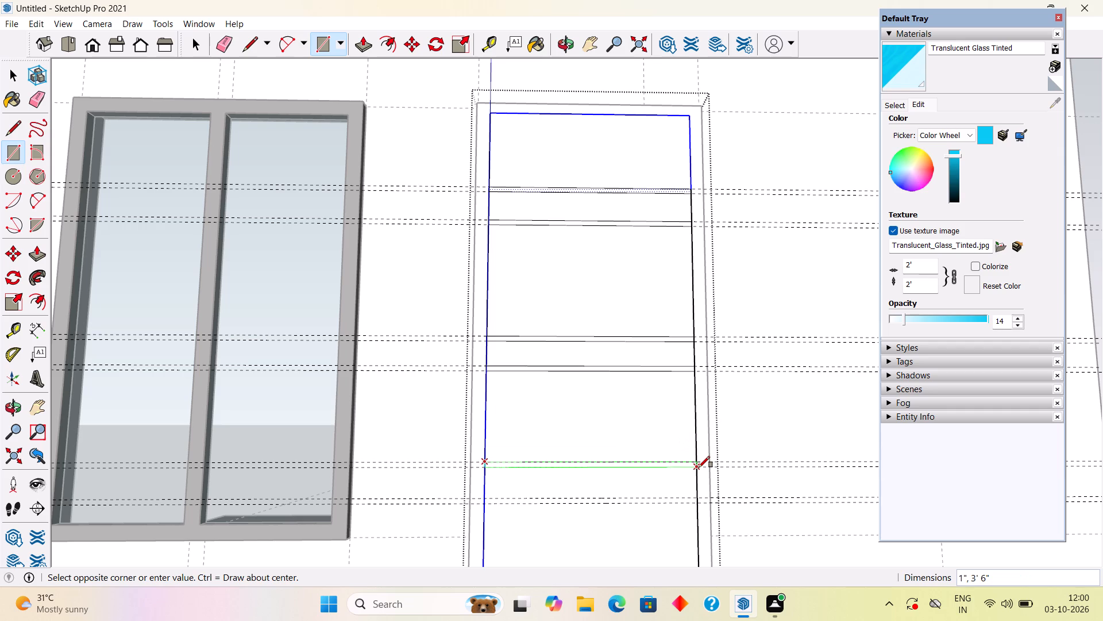
click(485, 497)
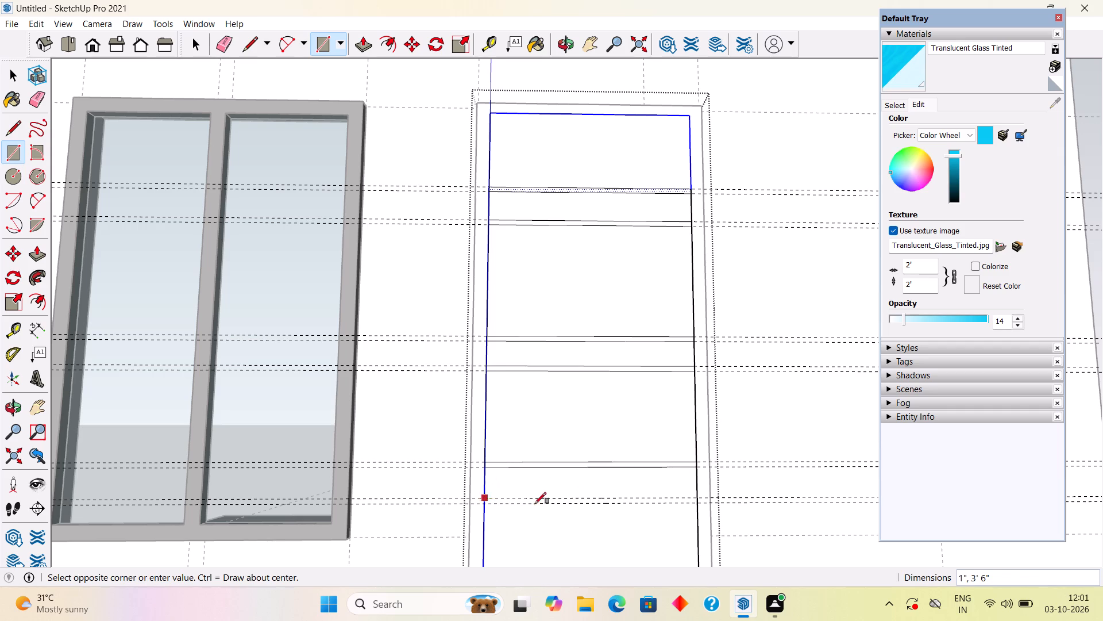
click(697, 504)
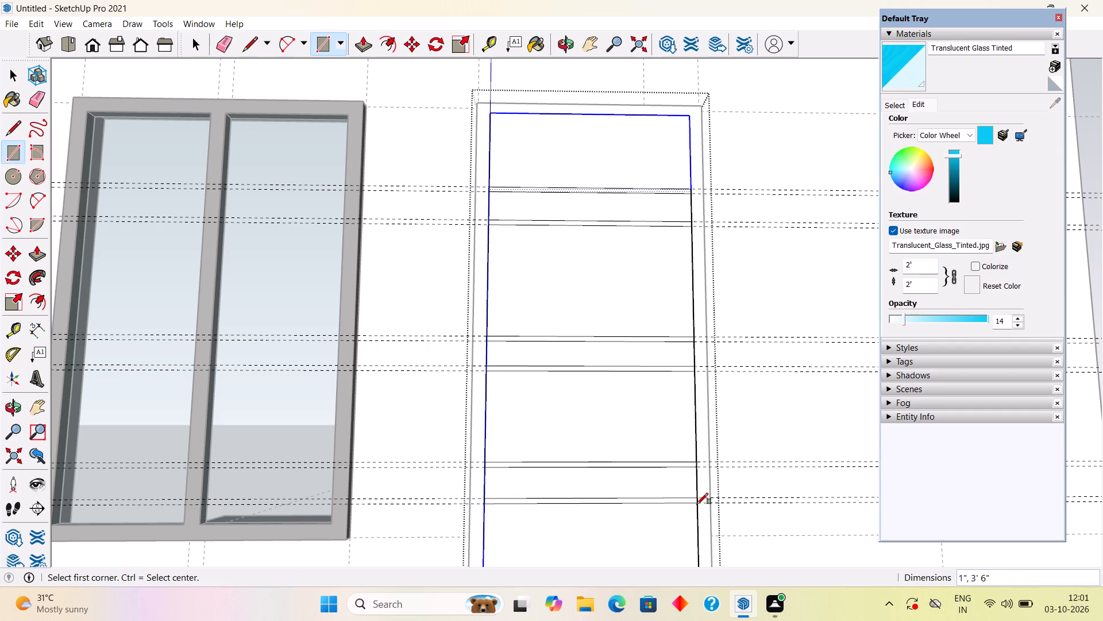
Recess the uppermost 1" strip of the door panel by 0.5" with Push/Pull.
key(v)
middle_drag(624, 354, 412, 394)
key(space)
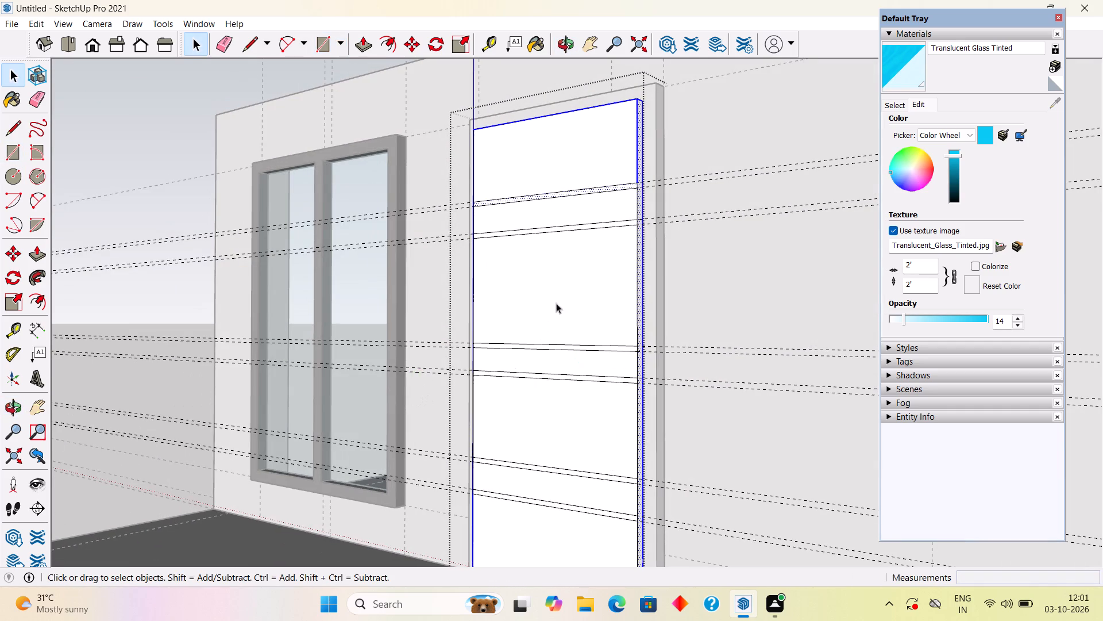
middle_drag(583, 247, 482, 242)
key(p)
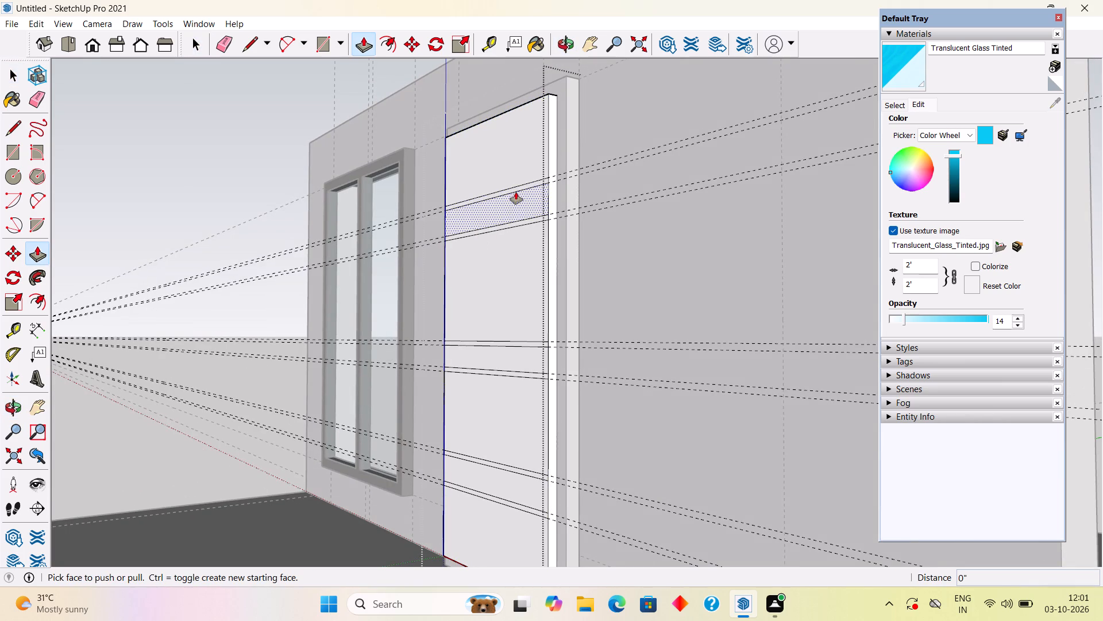
click(524, 185)
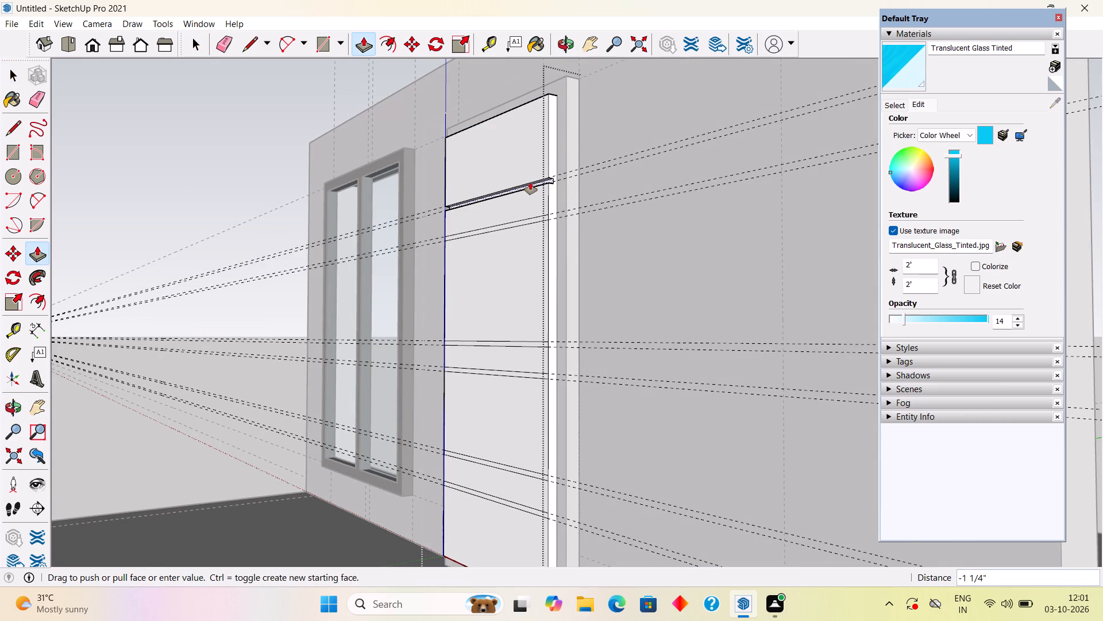
text(.5")
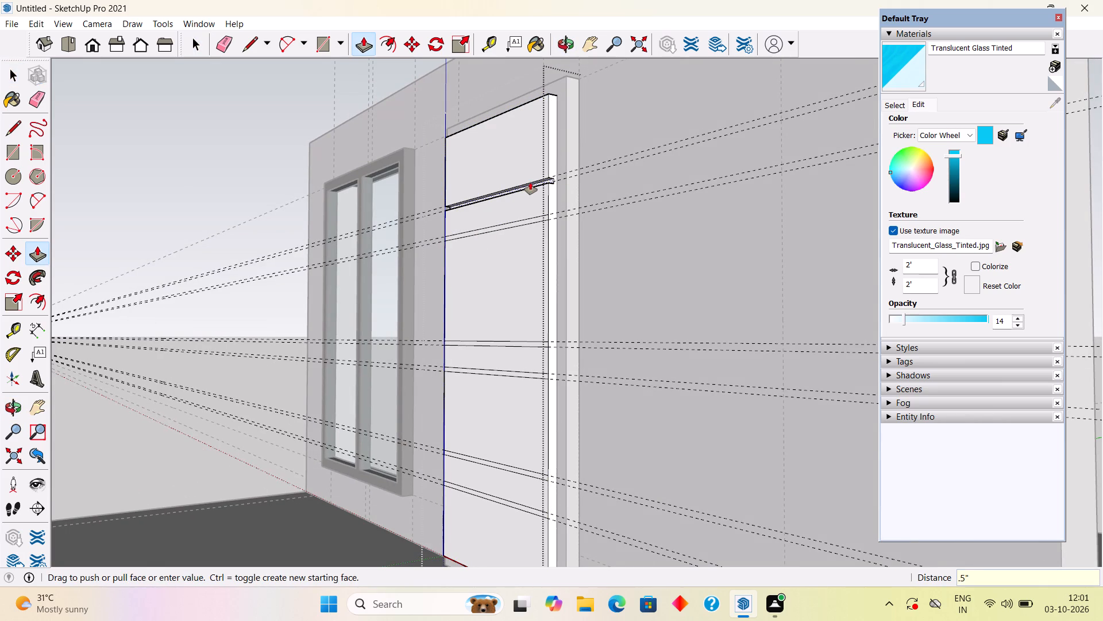
key(Return)
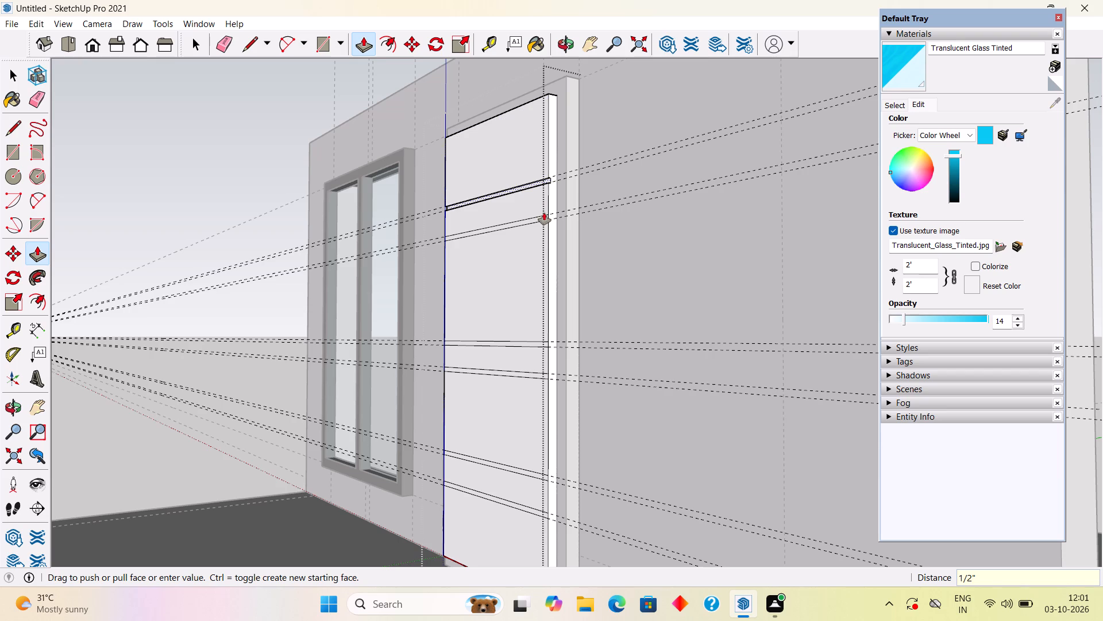
Repeat the same 0.5" recess on the remaining five strips of the door panel.
scroll(538, 217, up, 5)
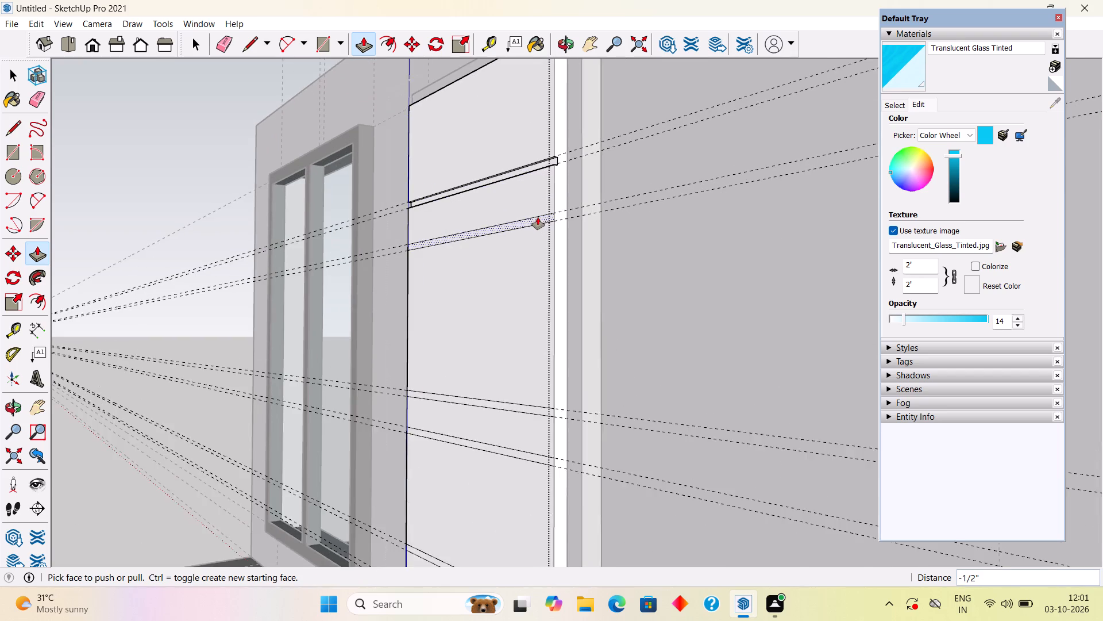
double_click(541, 216)
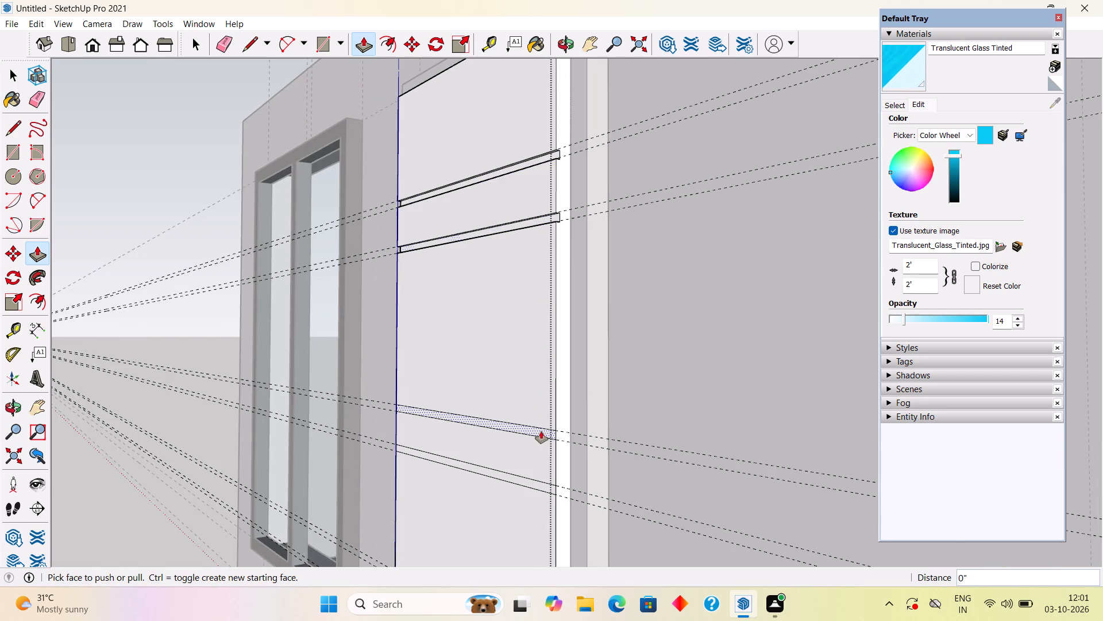
double_click(541, 429)
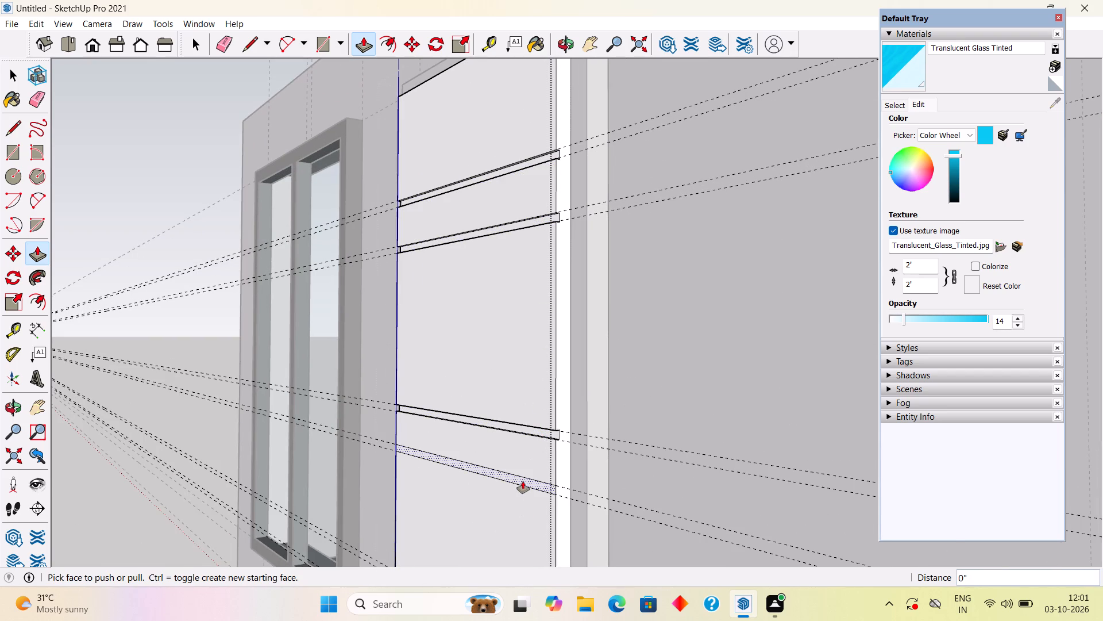
double_click(523, 481)
scroll(523, 481, down, 17)
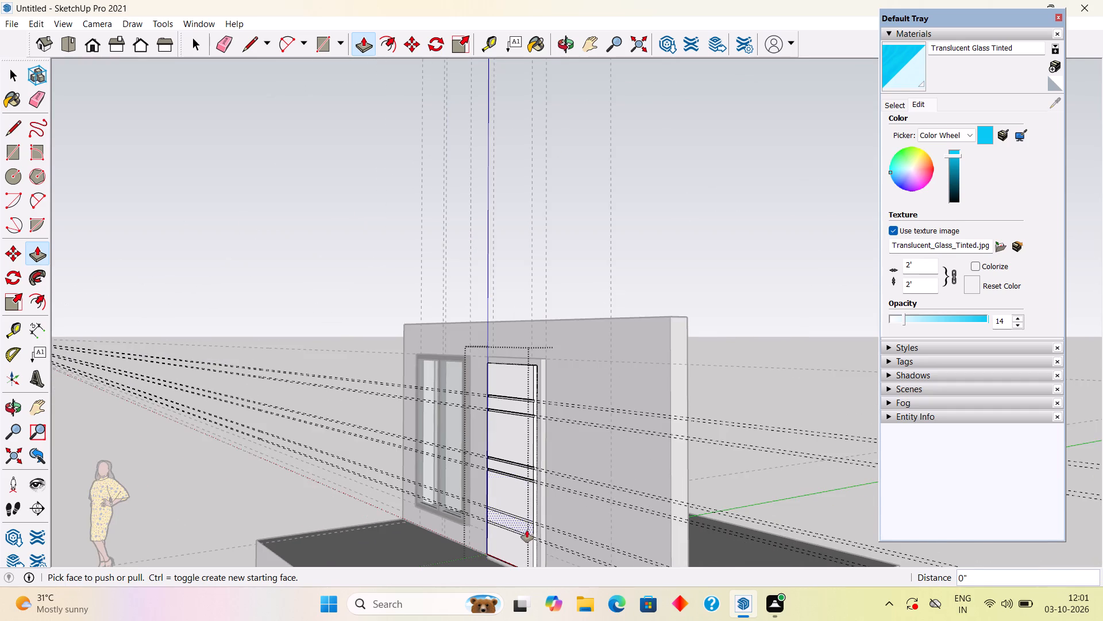
scroll(526, 545, up, 16)
double_click(541, 522)
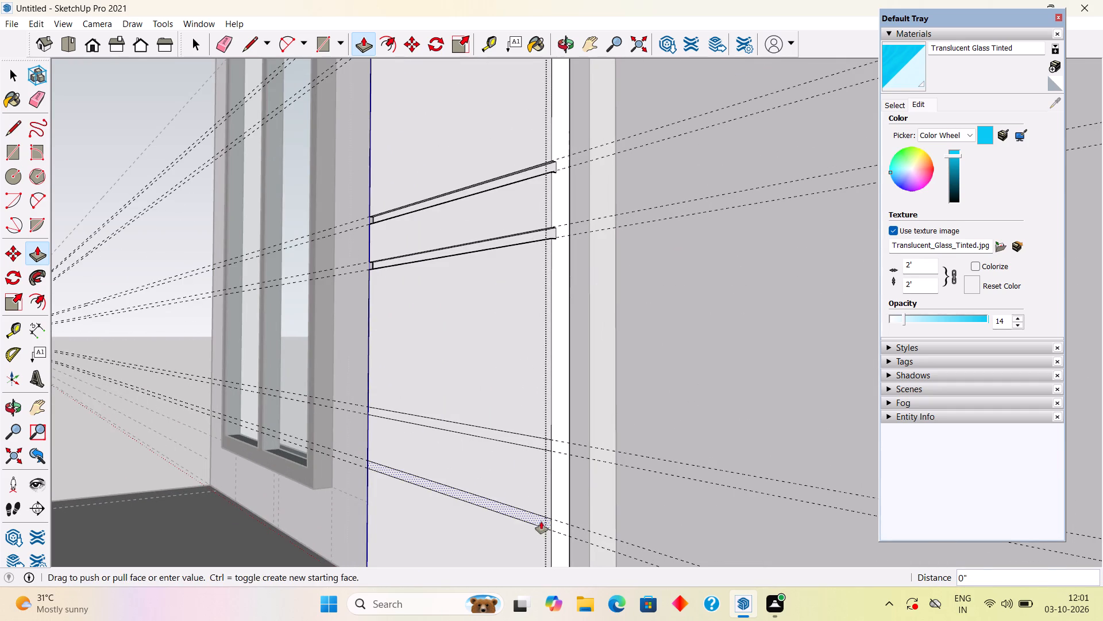
double_click(547, 440)
key(space)
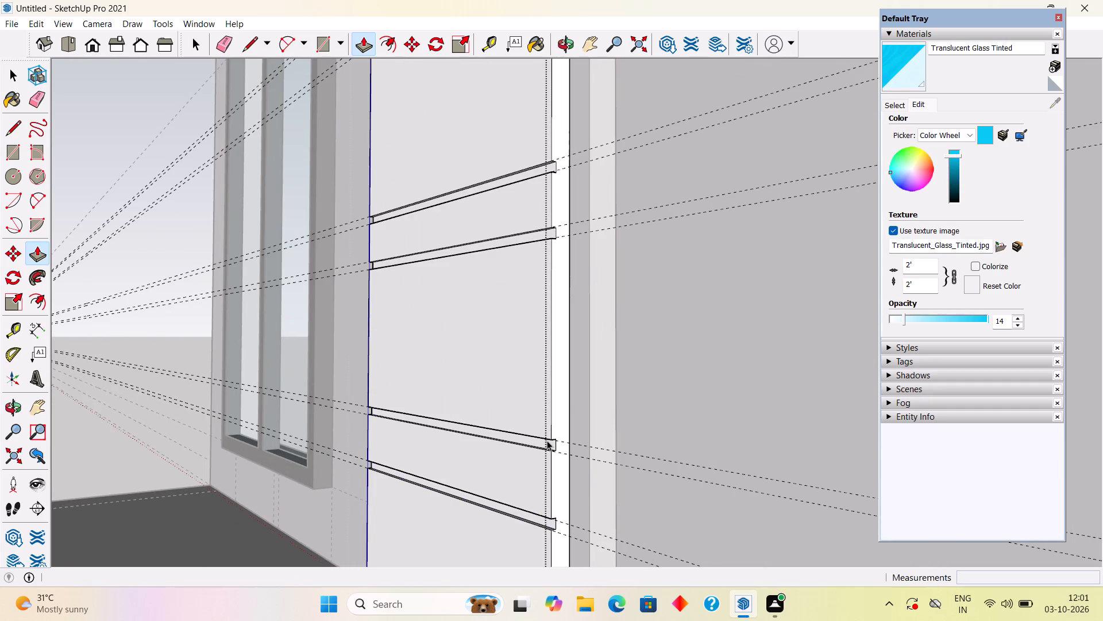
Paint the door face between the middle and lower strip pairs with Wood Cherry Original from the Wood collection.
click(892, 105)
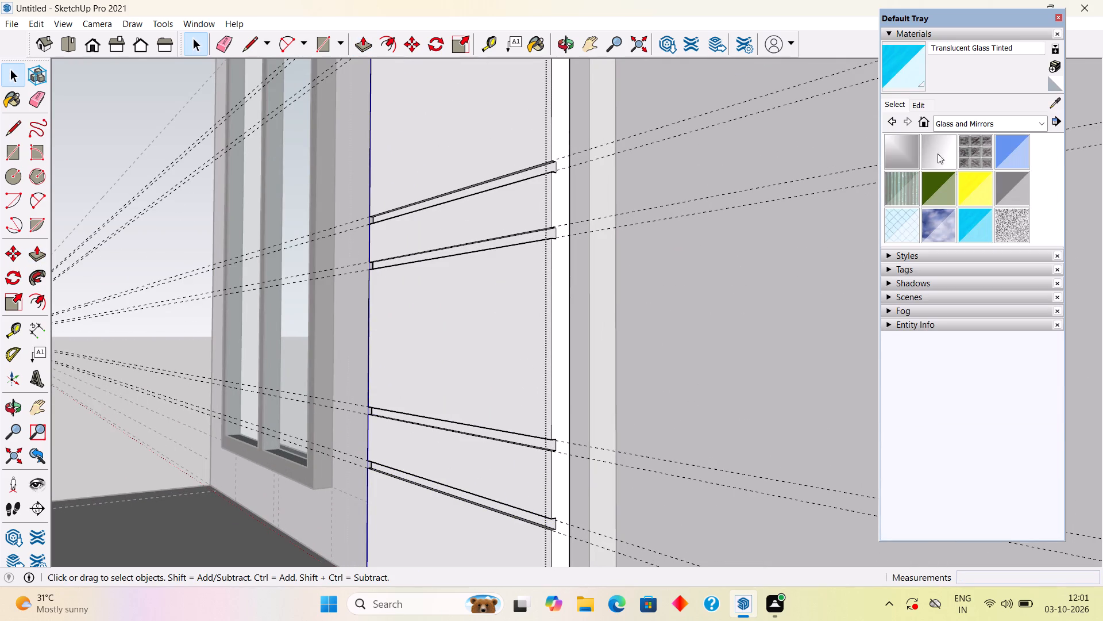
click(964, 119)
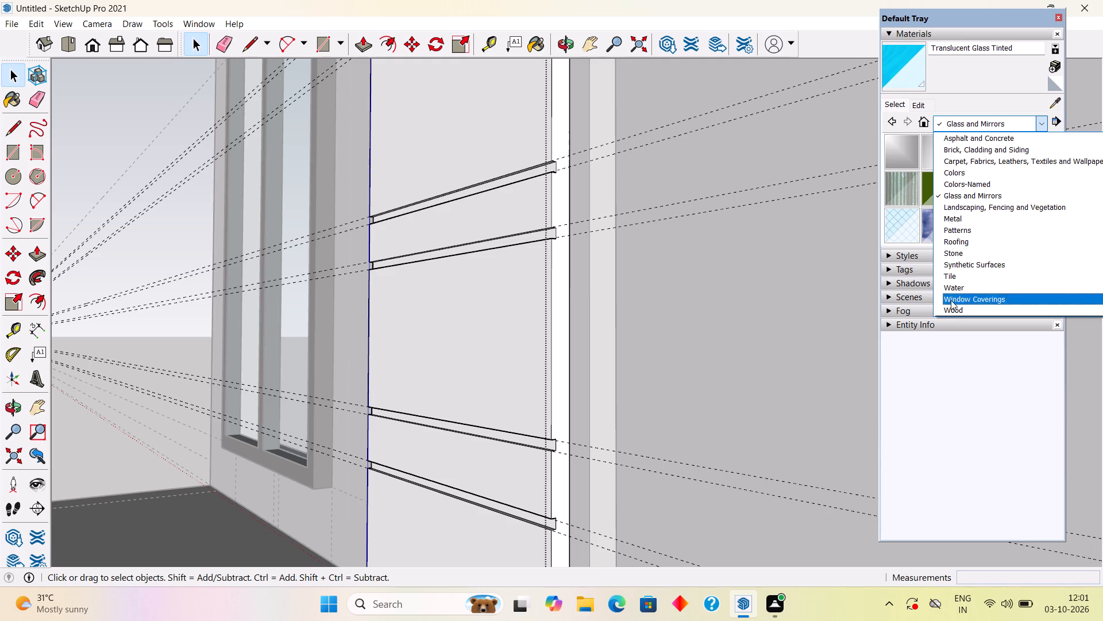
click(951, 305)
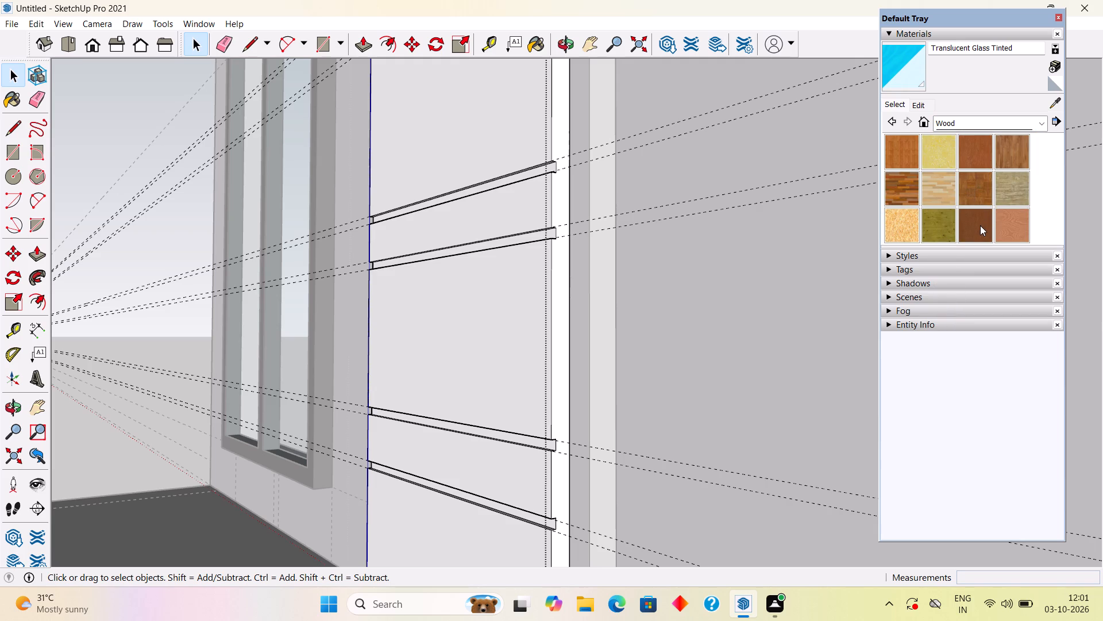
click(976, 155)
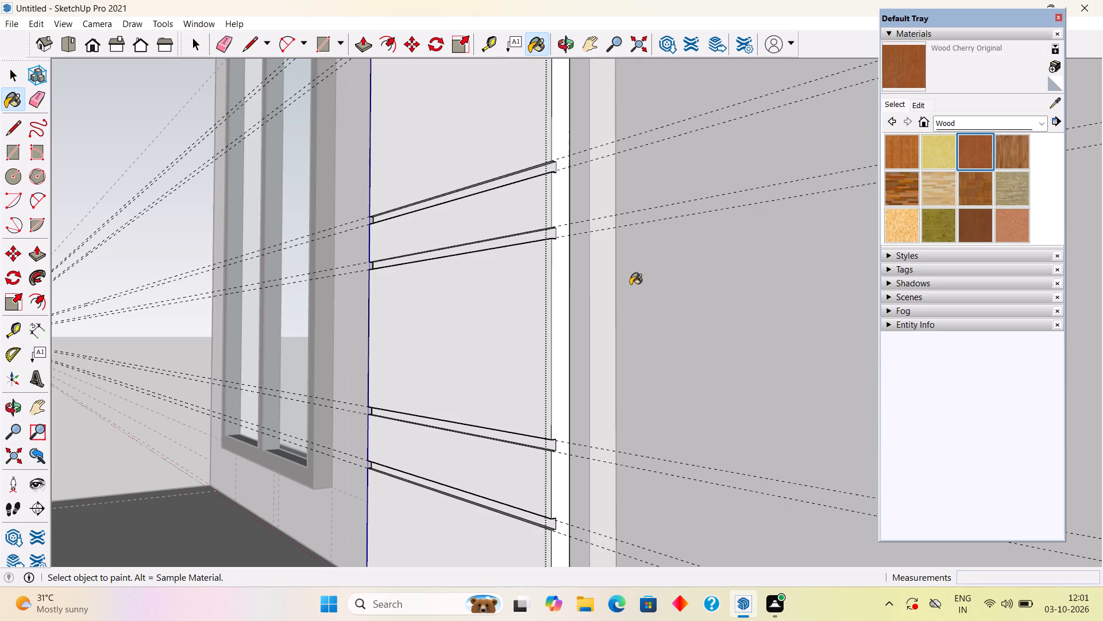
click(474, 335)
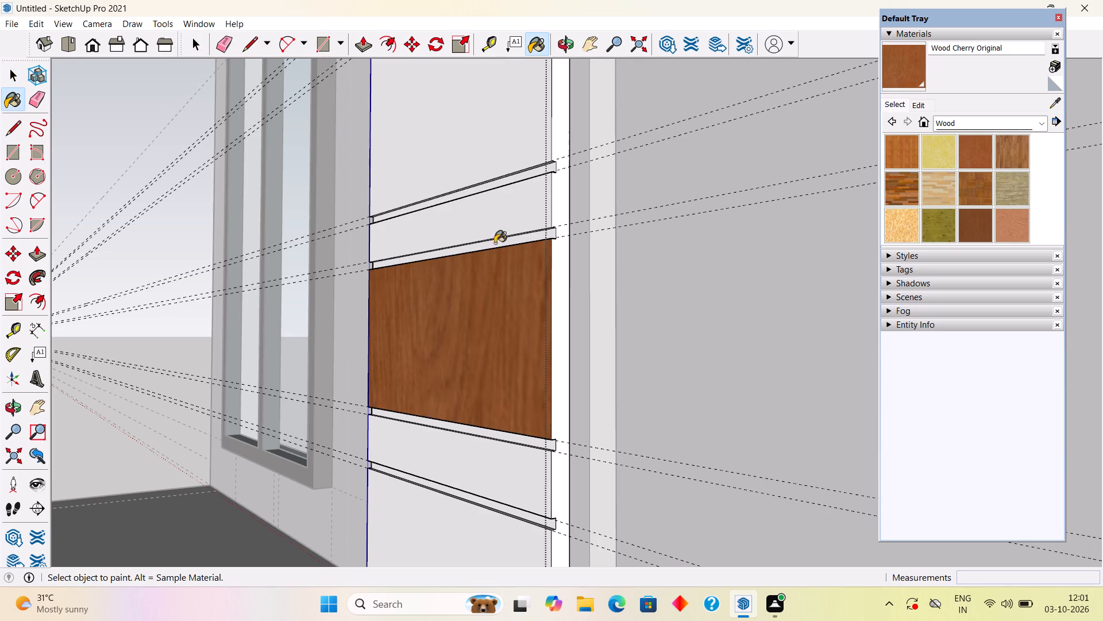
Leave the door panel's group and paint the rest of the panel with Wood Cherry Original.
scroll(496, 236, down, 3)
key(space)
middle_drag(532, 375, 584, 418)
scroll(532, 381, down, 1)
scroll(584, 418, down, 3)
click(184, 90)
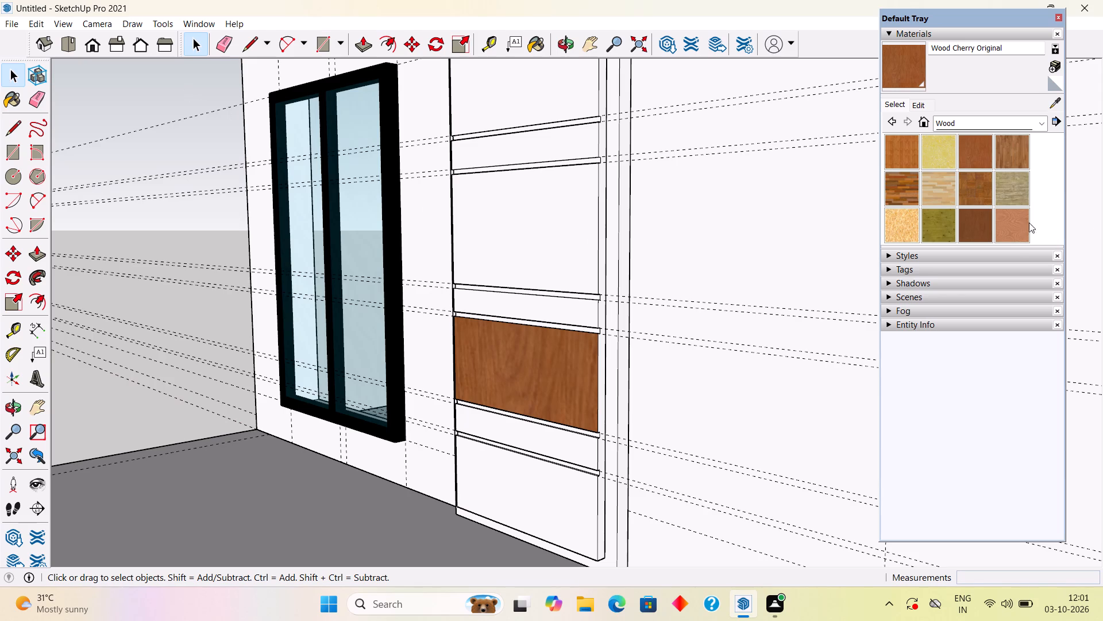
click(964, 151)
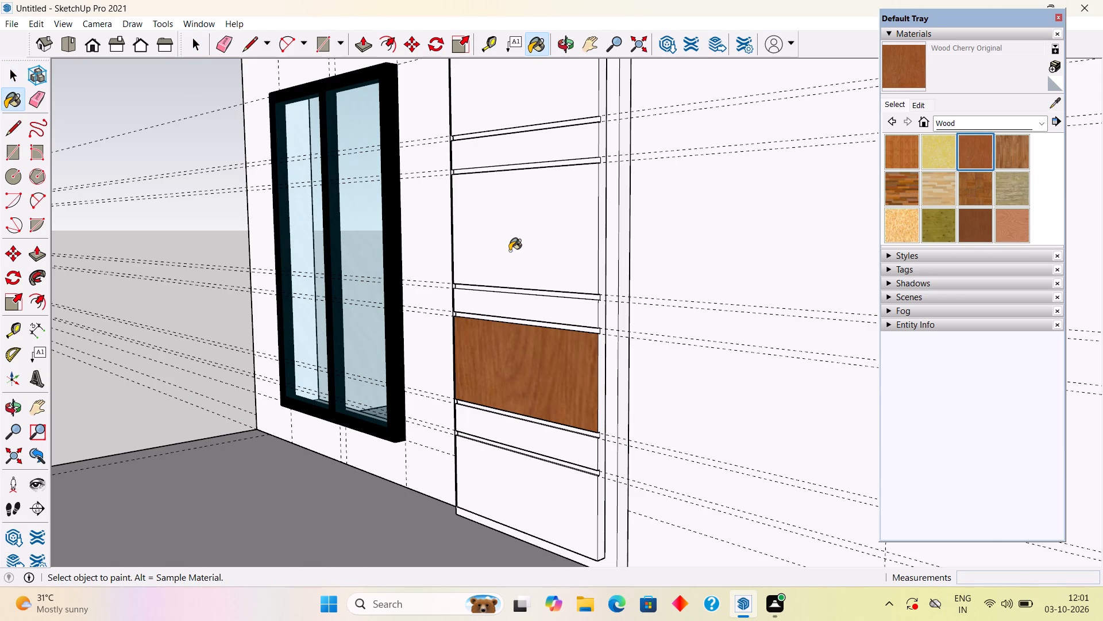
click(510, 251)
scroll(663, 388, down, 5)
key(space)
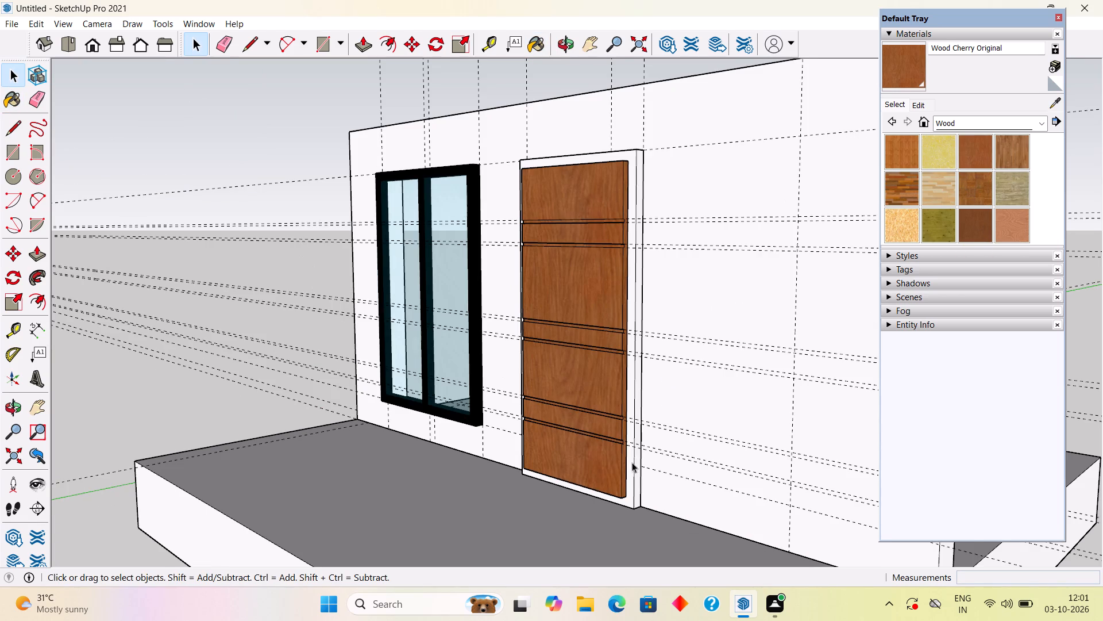
Paint the door frame with Wood Cherry Original to match the panel.
middle_drag(638, 466, 762, 442)
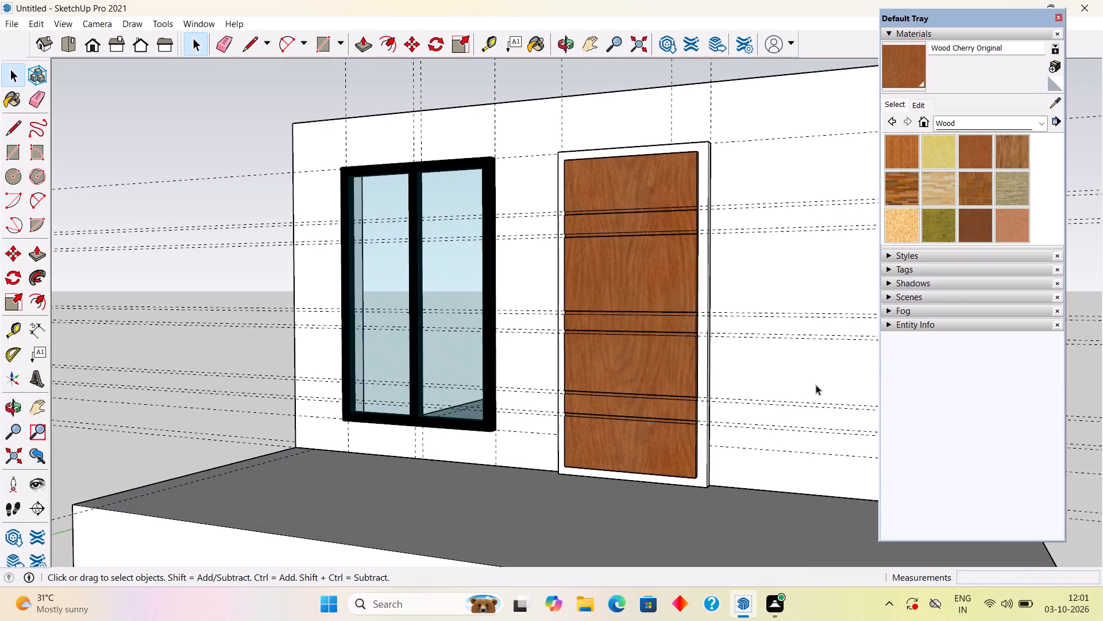
click(988, 156)
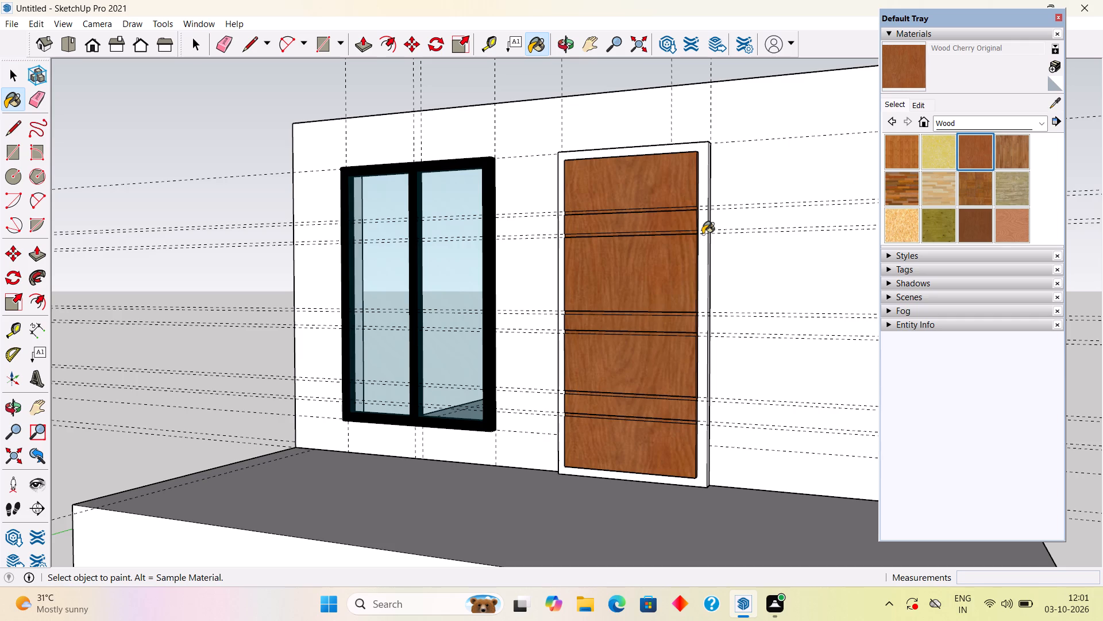
click(704, 234)
click(703, 280)
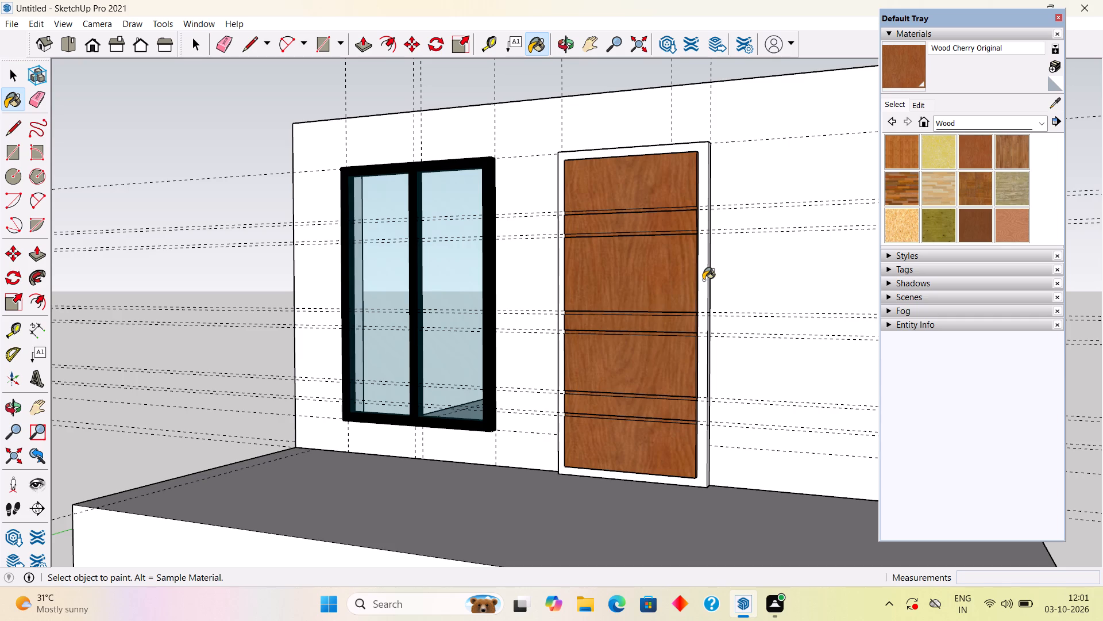
key(space)
Examine the recessed grooves in the lower part of the door panel up close.
scroll(557, 252, down, 3)
middle_drag(587, 547, 590, 549)
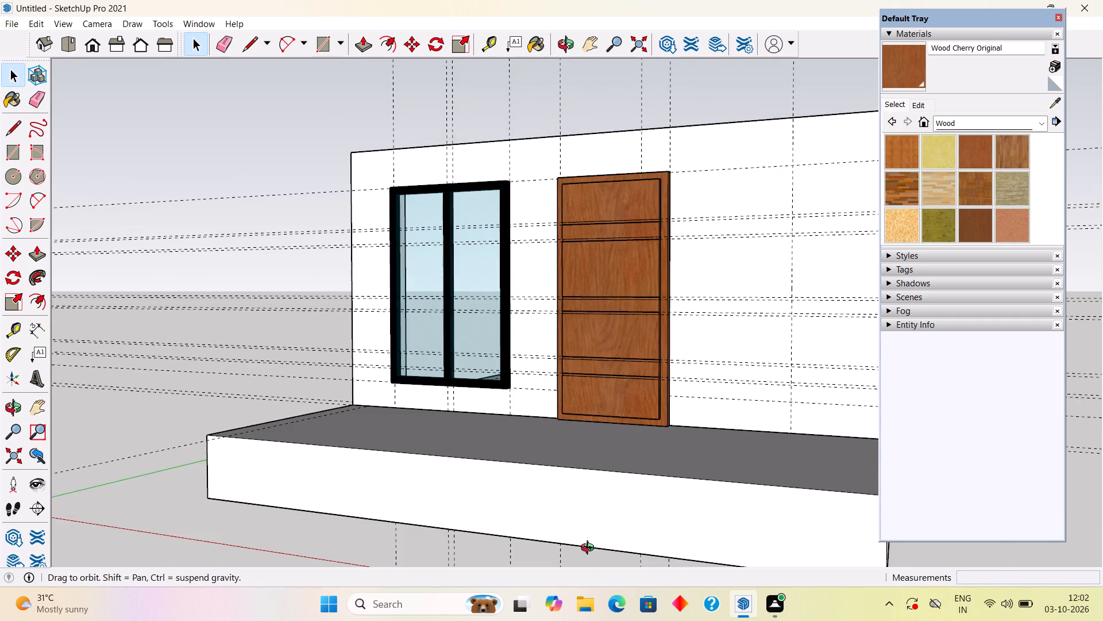
middle_drag(590, 549, 750, 520)
scroll(579, 440, up, 4)
scroll(631, 350, up, 4)
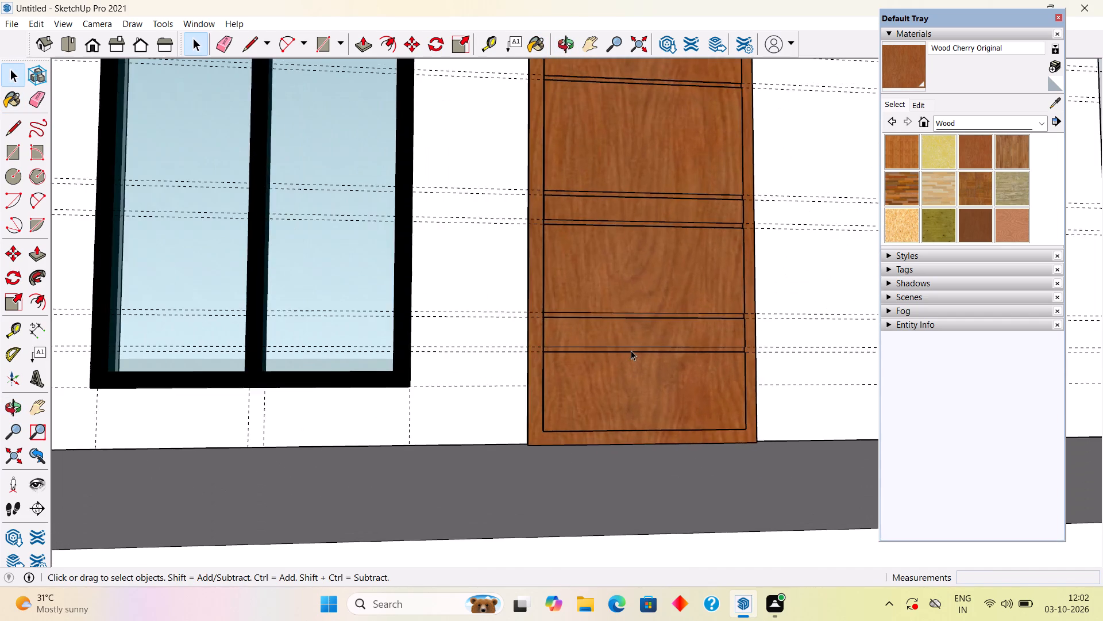
scroll(631, 350, up, 9)
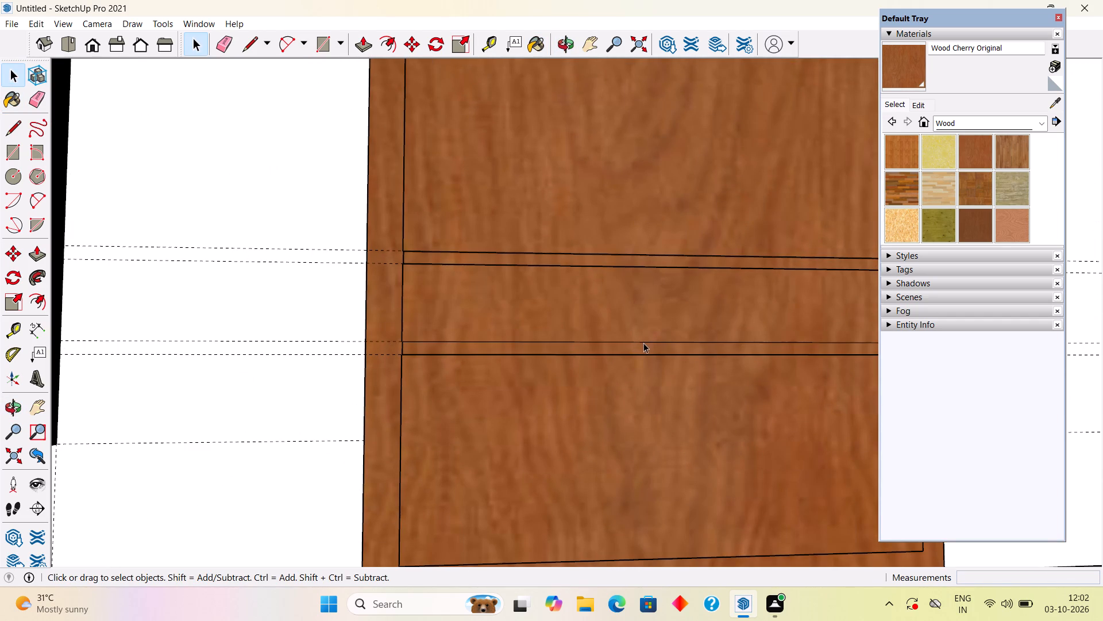
middle_drag(601, 365, 250, 417)
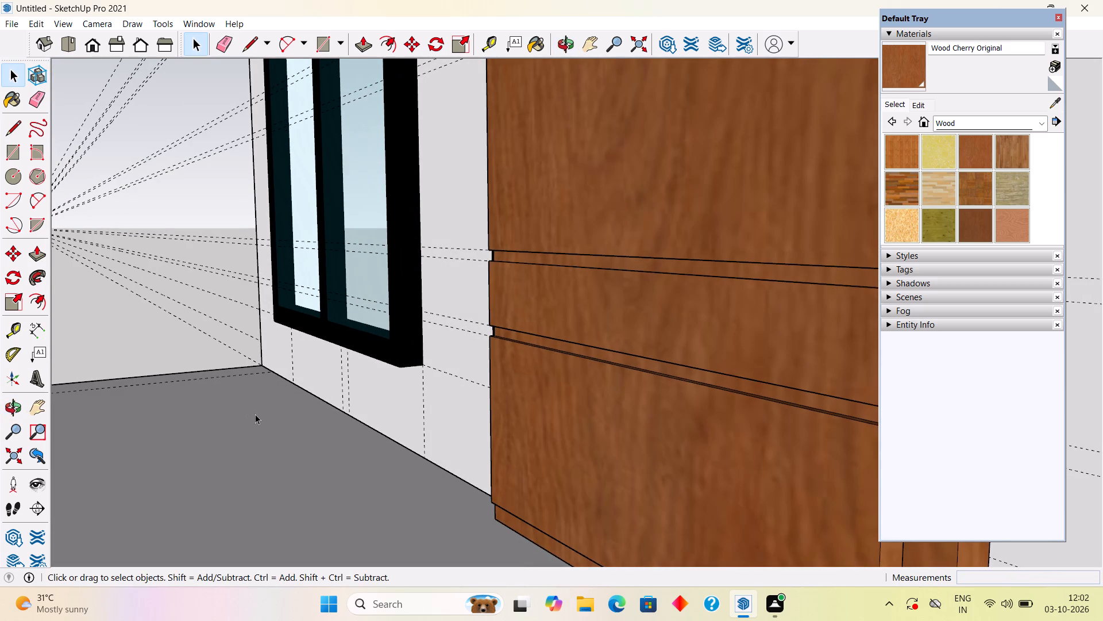
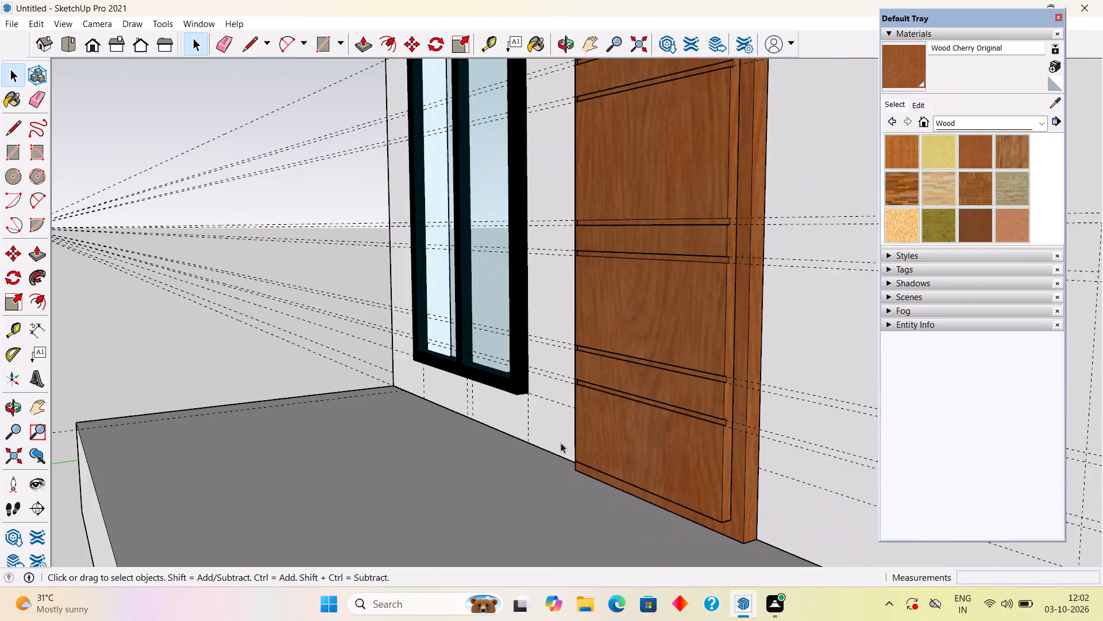
Delete all the construction guides from the model.
middle_drag(569, 476, 533, 460)
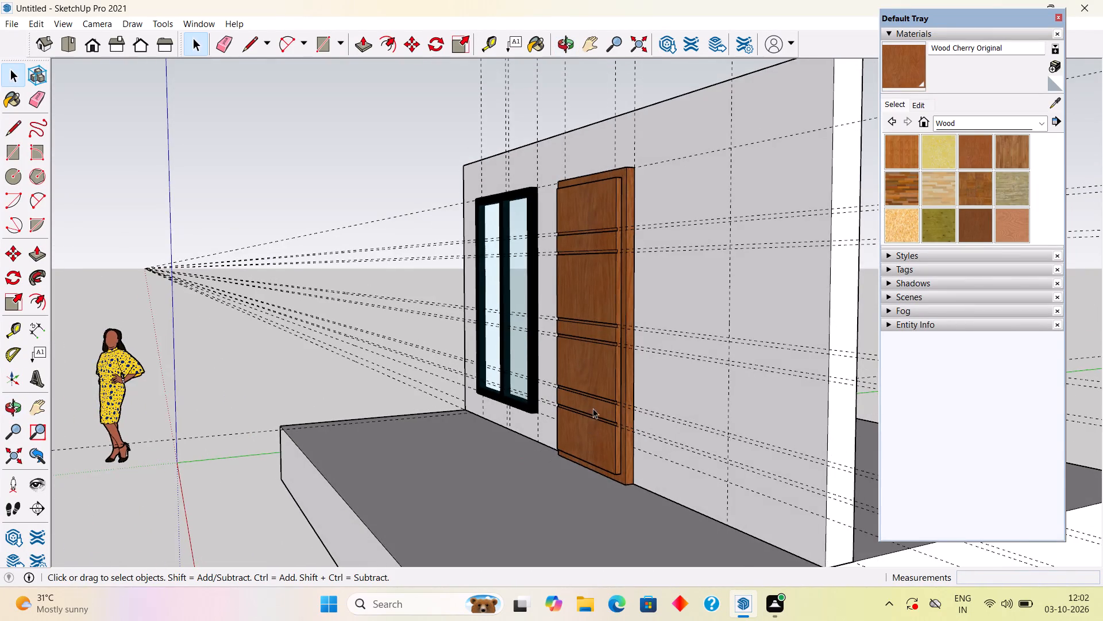
scroll(593, 405, up, 3)
click(601, 391)
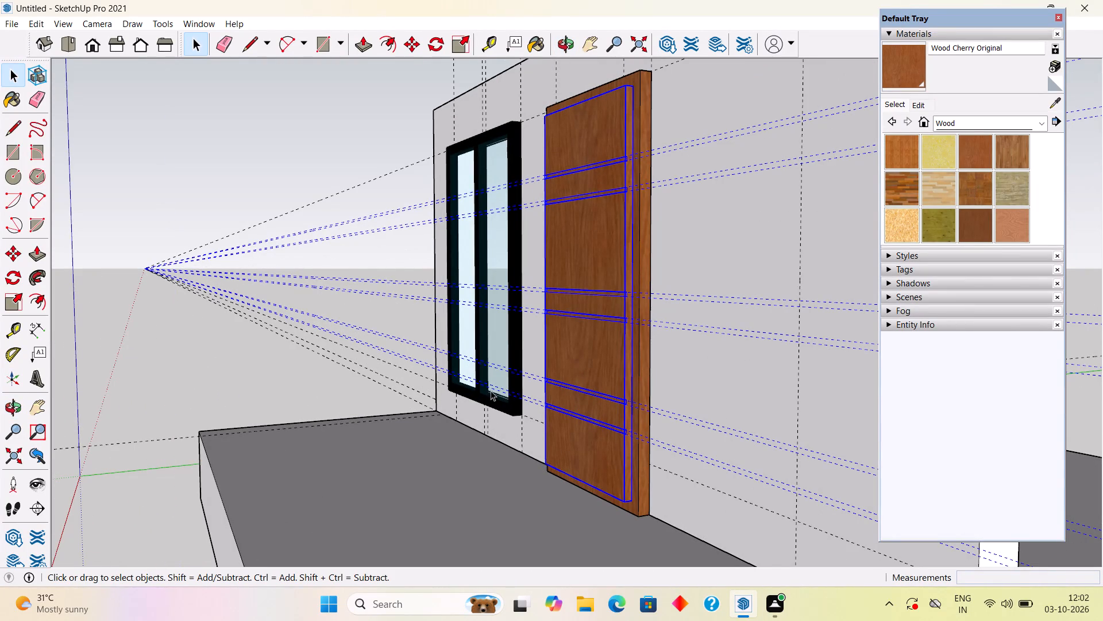
click(251, 112)
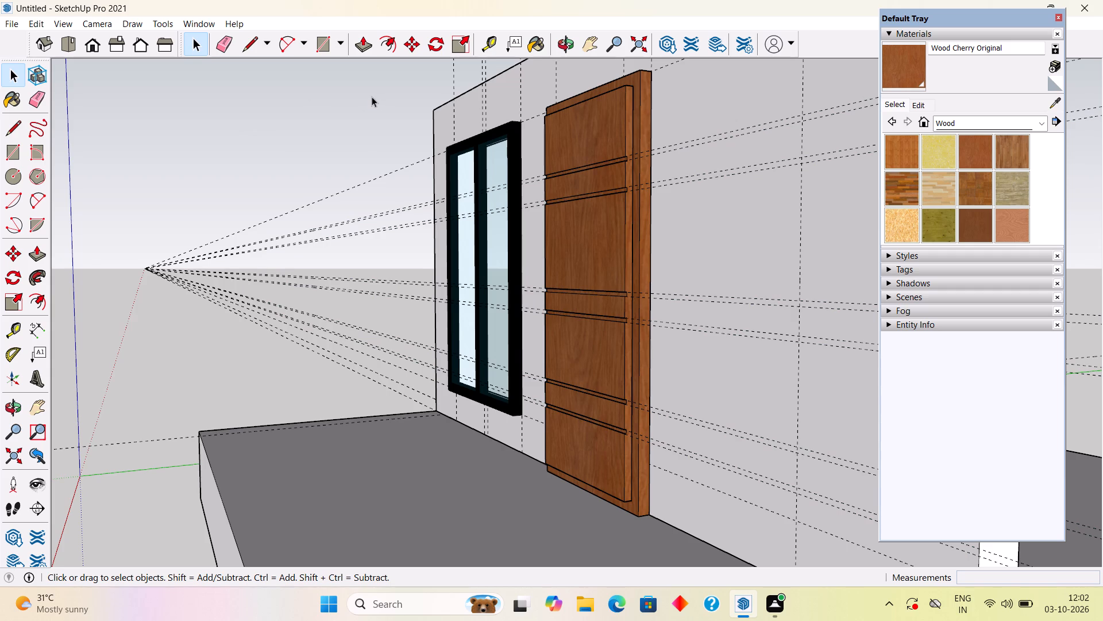
click(33, 21)
click(70, 149)
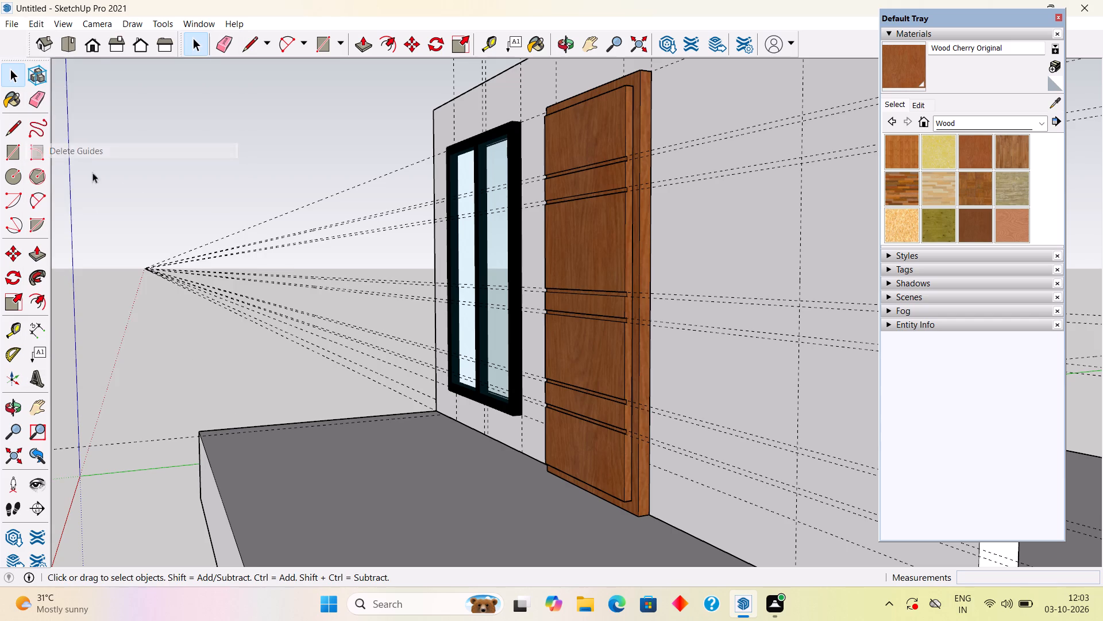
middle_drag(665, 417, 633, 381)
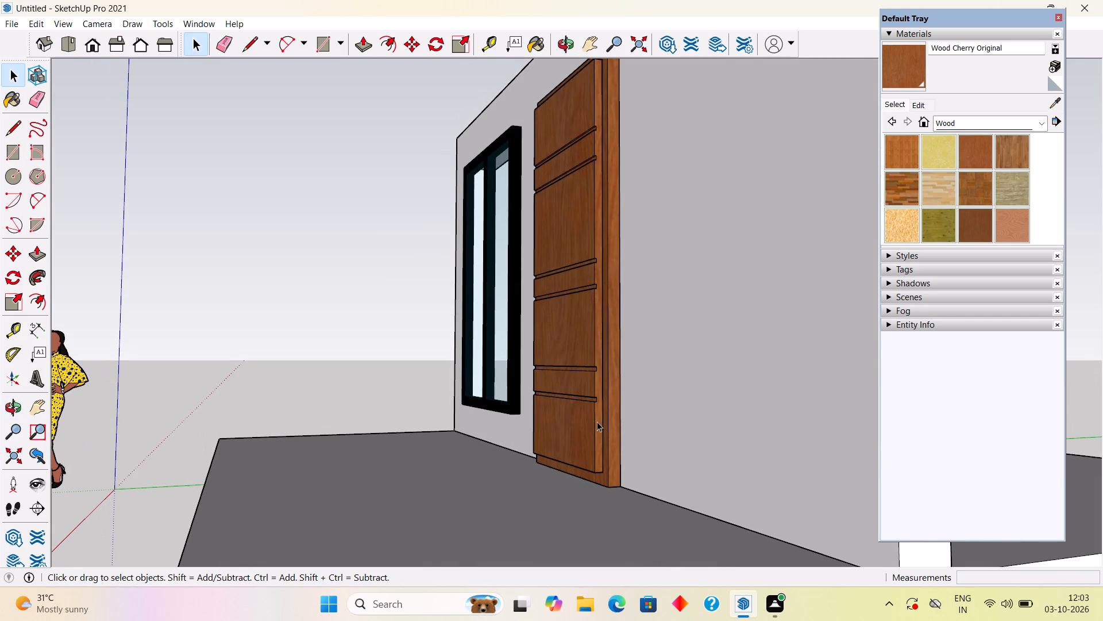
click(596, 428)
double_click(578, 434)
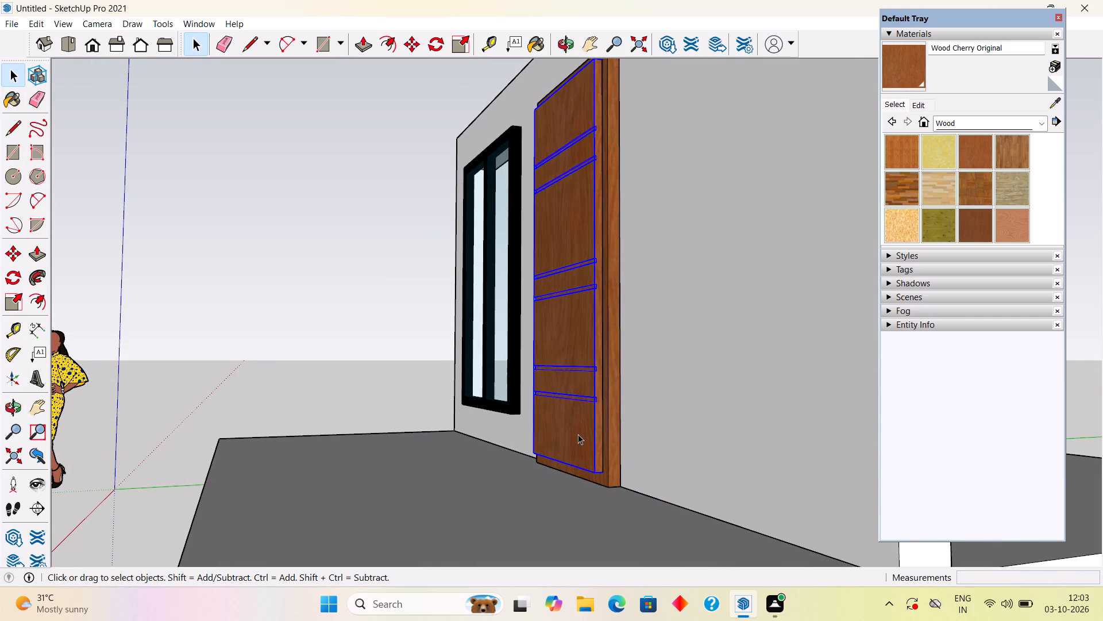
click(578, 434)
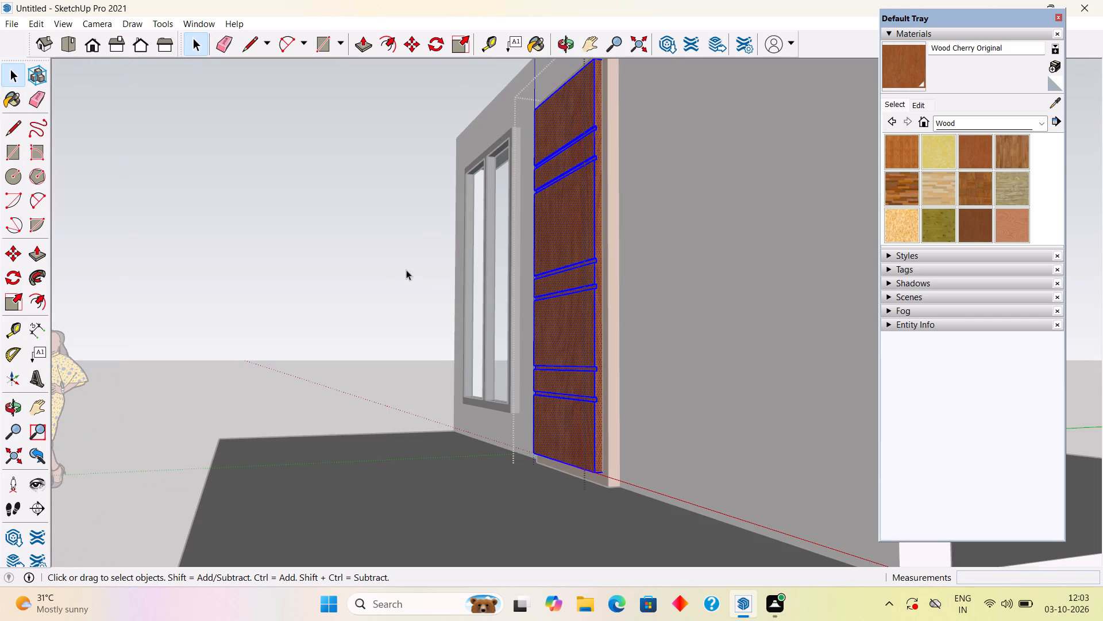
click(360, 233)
Group the grooved door panel together with its surrounding door frame.
middle_drag(626, 415, 635, 419)
scroll(631, 459, up, 12)
click(597, 504)
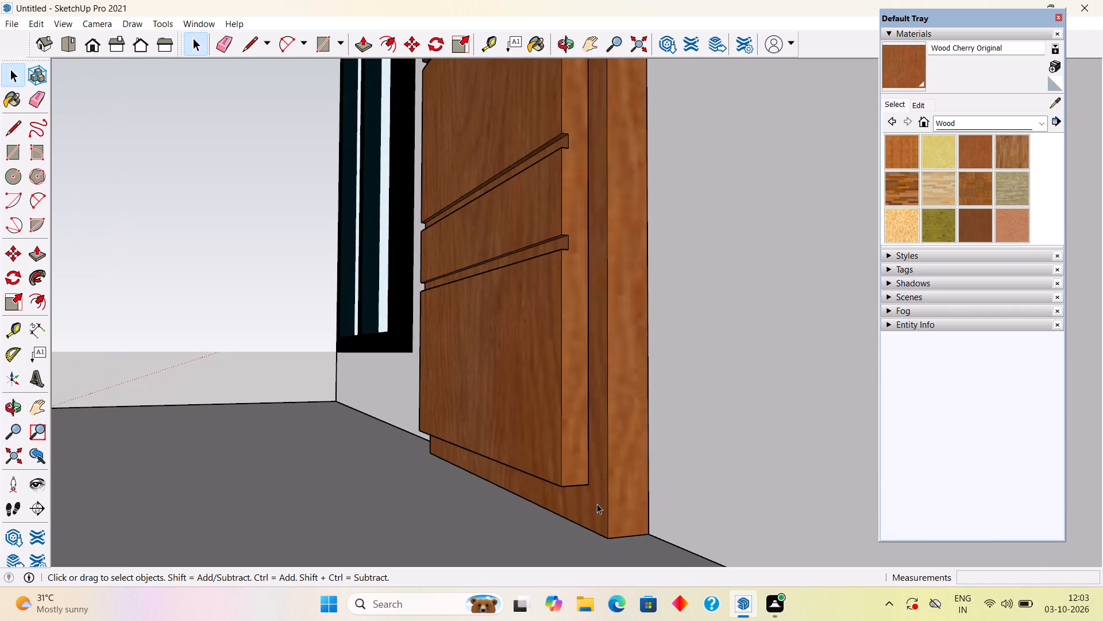
shift+click(572, 467)
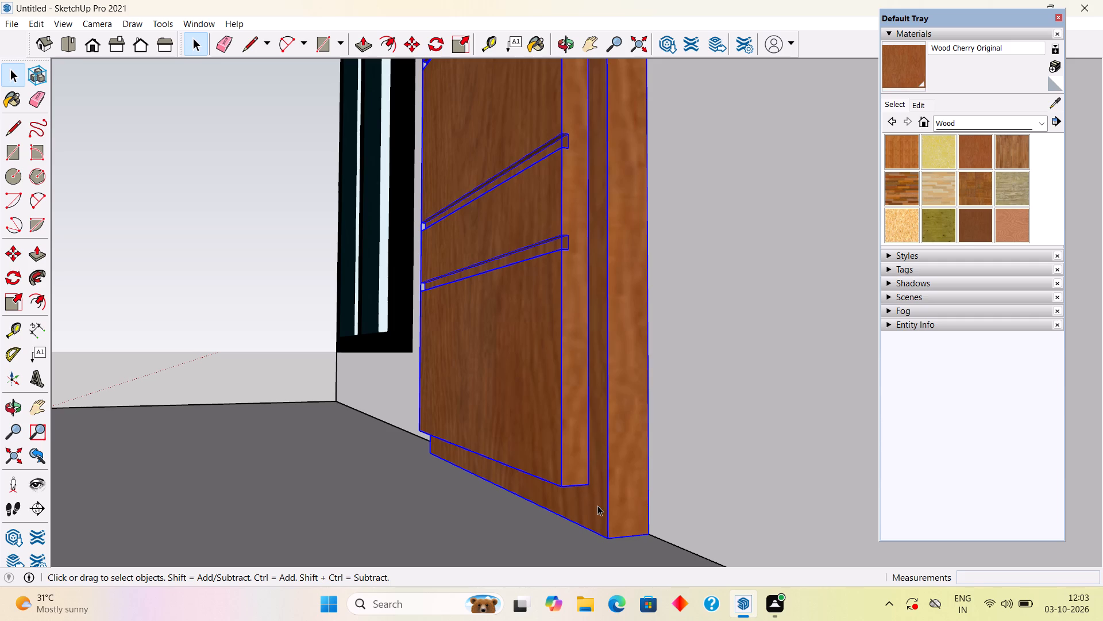
key(m)
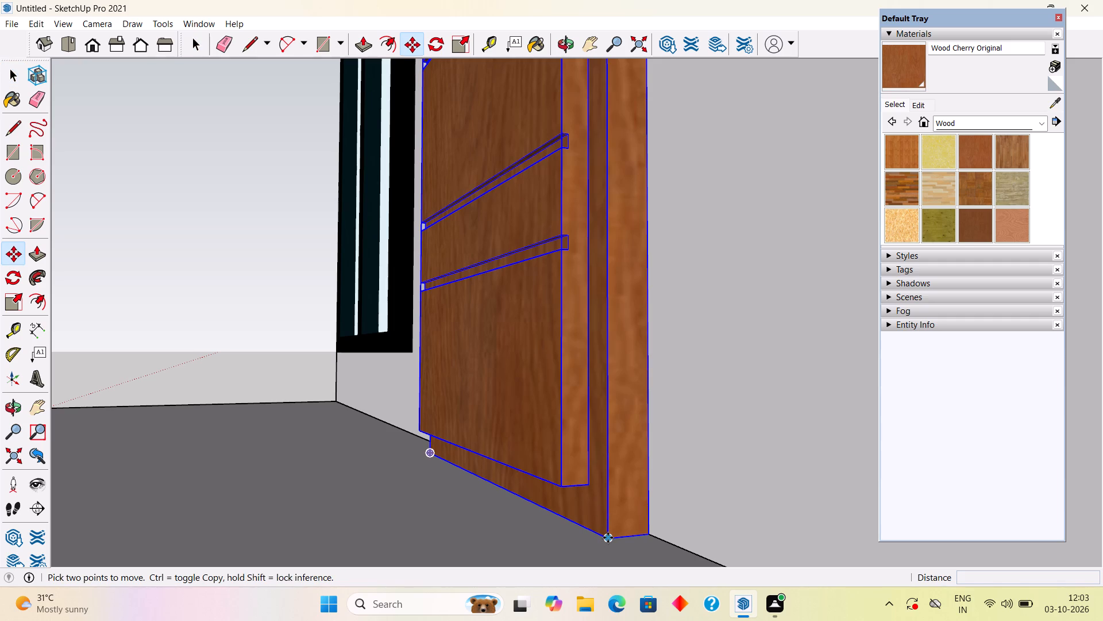
right_click(588, 471)
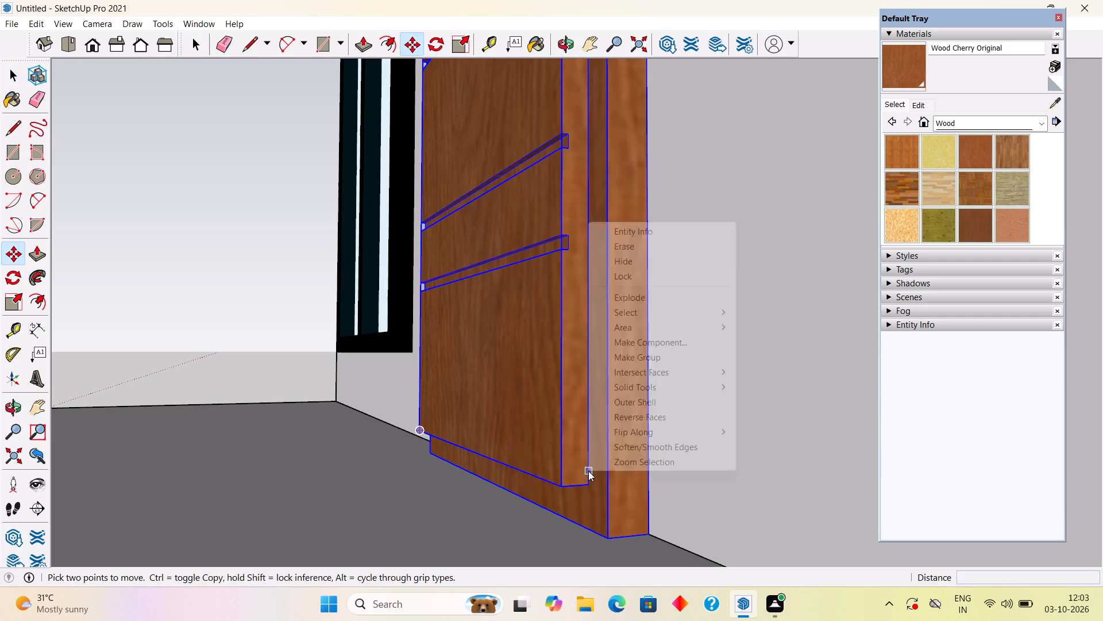
click(630, 355)
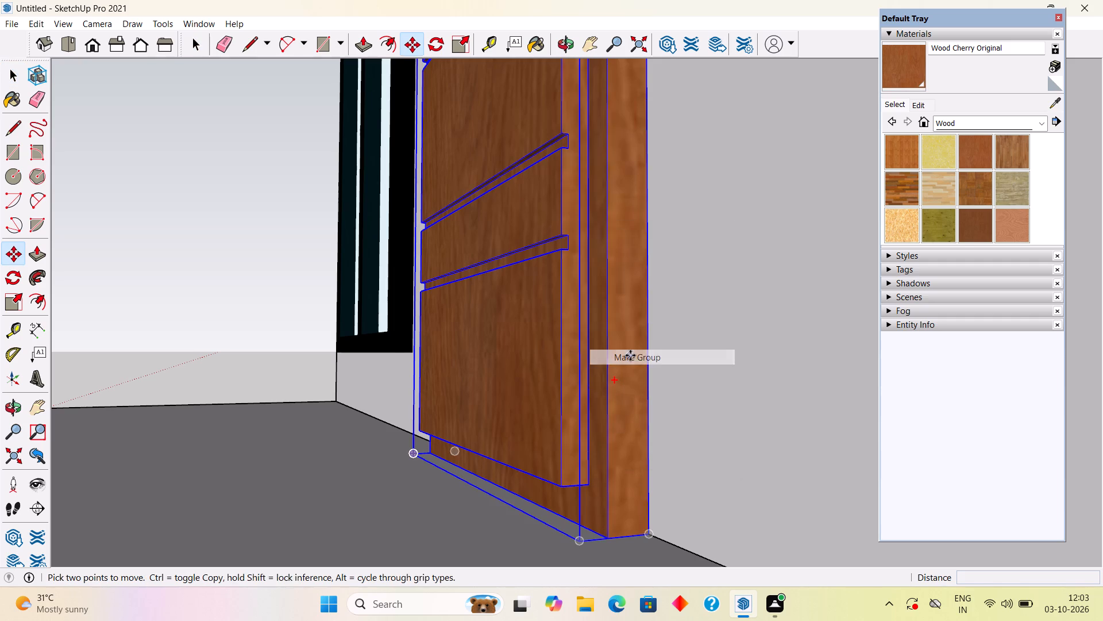
click(244, 299)
key(space)
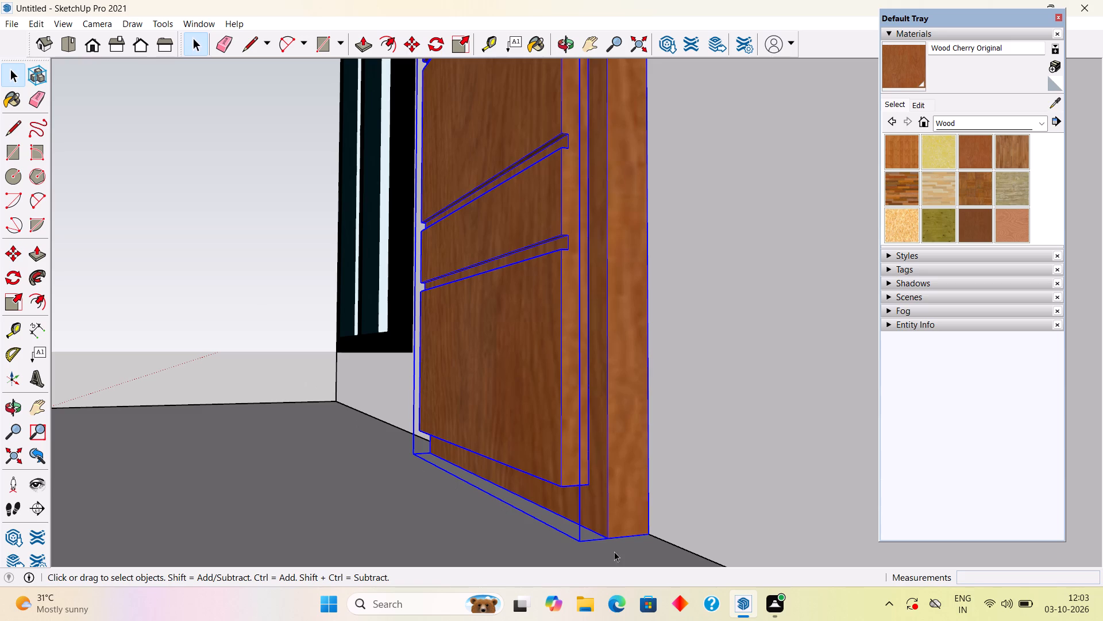
Inside the door group, move the grooved panel back until its face is flush with the frame's front face.
triple_click(535, 450)
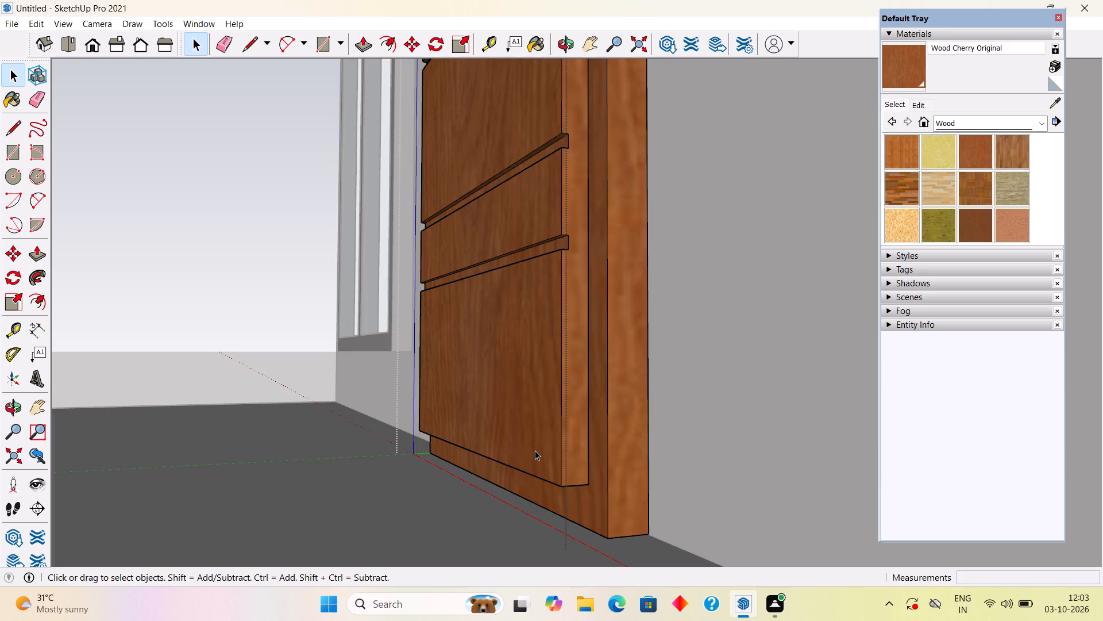
key(m)
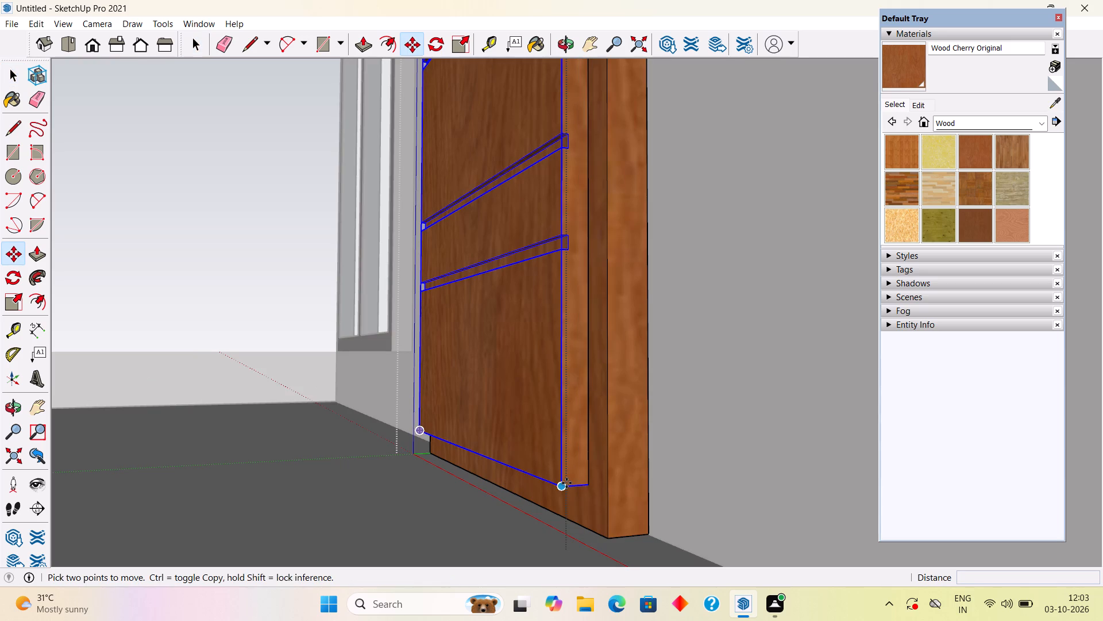
click(558, 488)
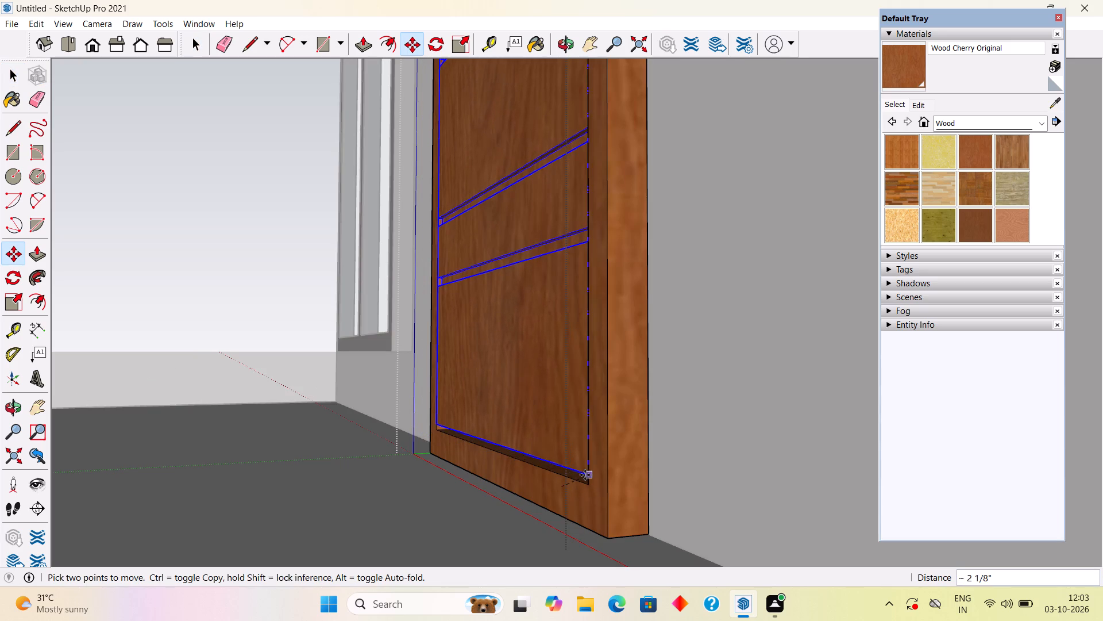
click(586, 480)
key(space)
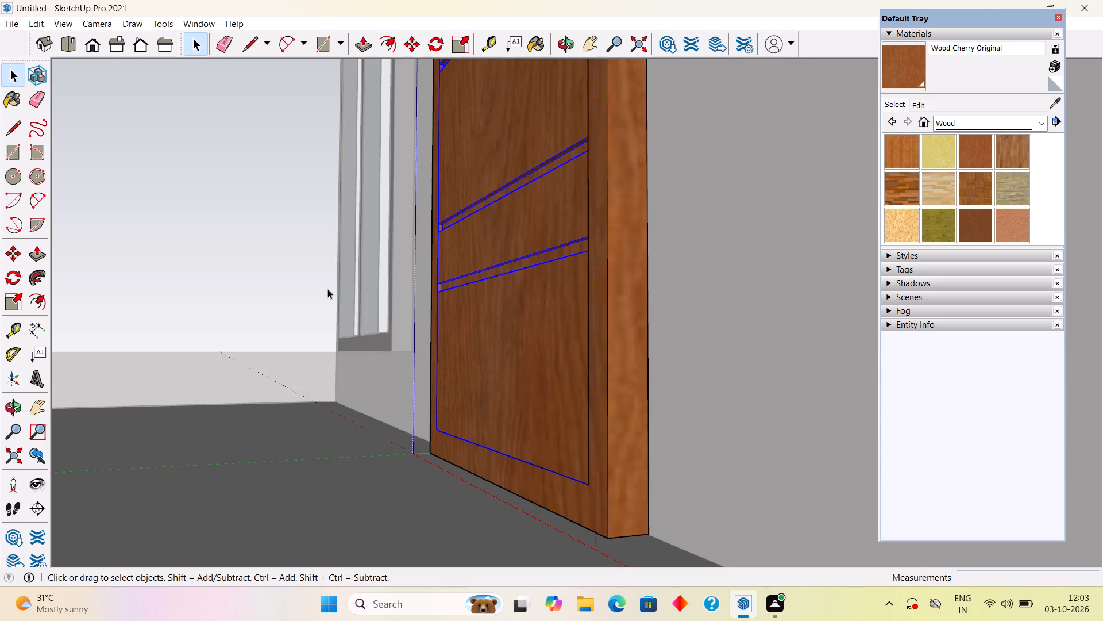
click(318, 285)
Move the whole door group 3" into the wall, from its lower front corner to the wall face.
click(572, 418)
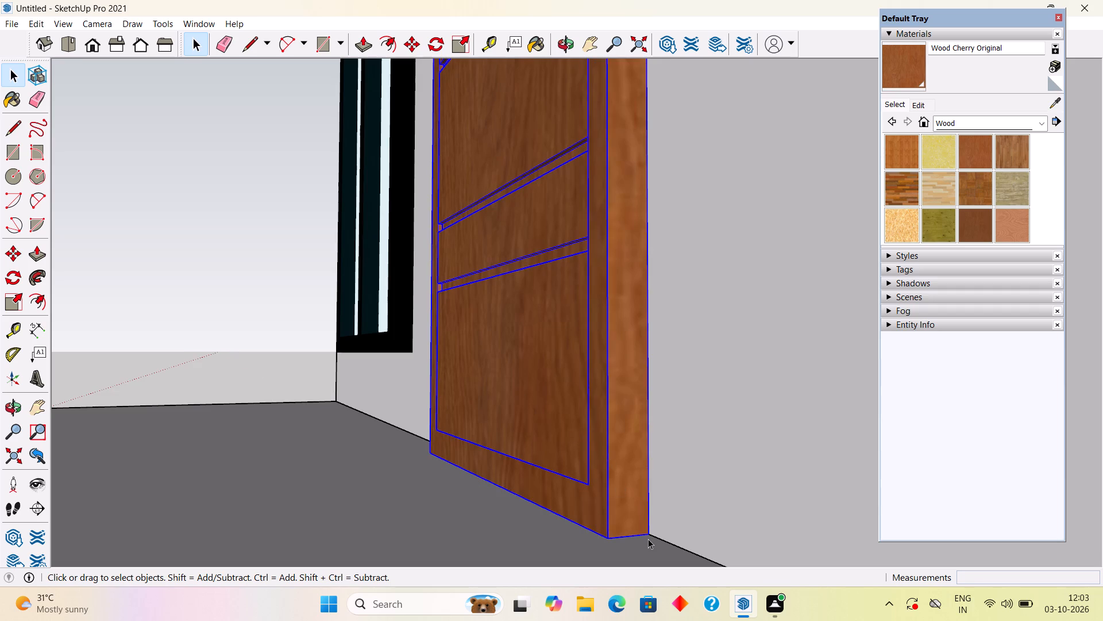
key(m)
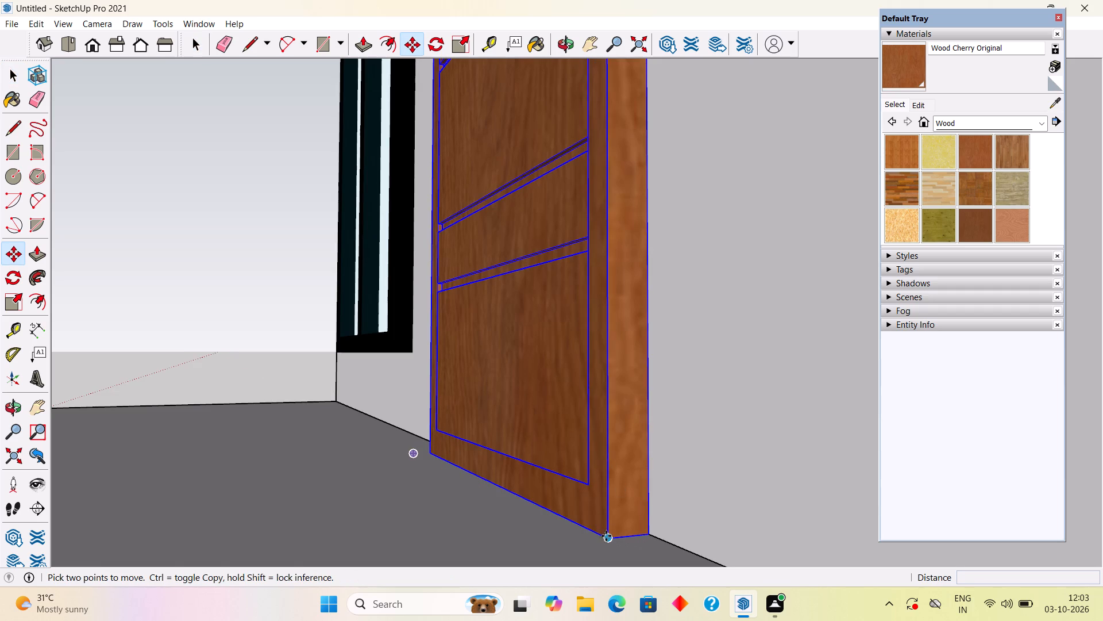
click(607, 535)
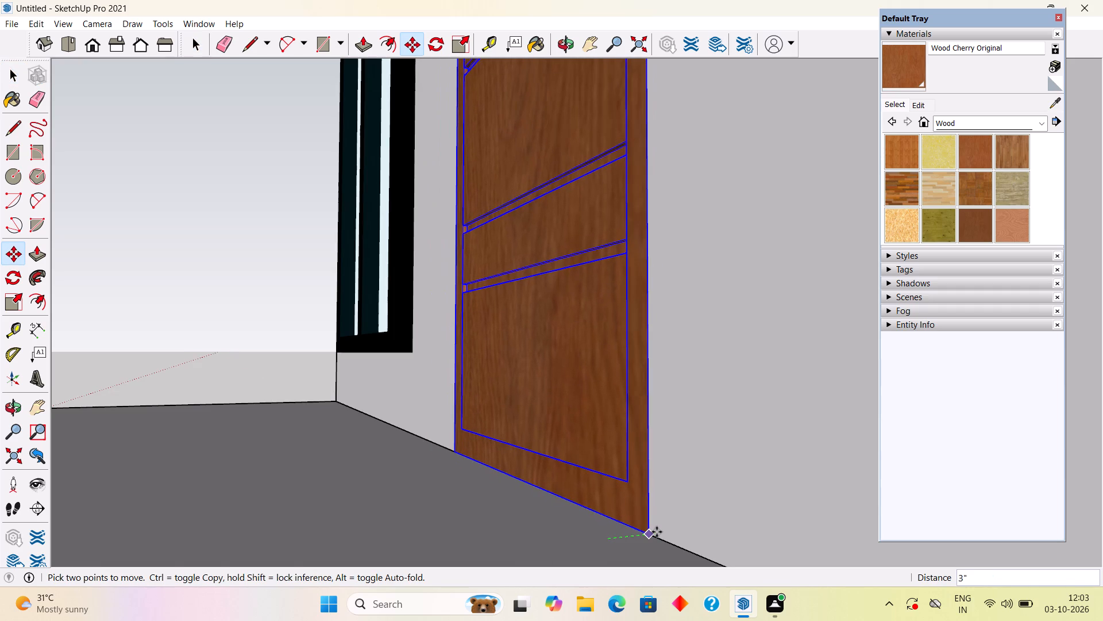
click(657, 532)
key(space)
Inside the door group, pull the door frame's front face outward 1" and leave the group.
middle_drag(585, 481, 588, 482)
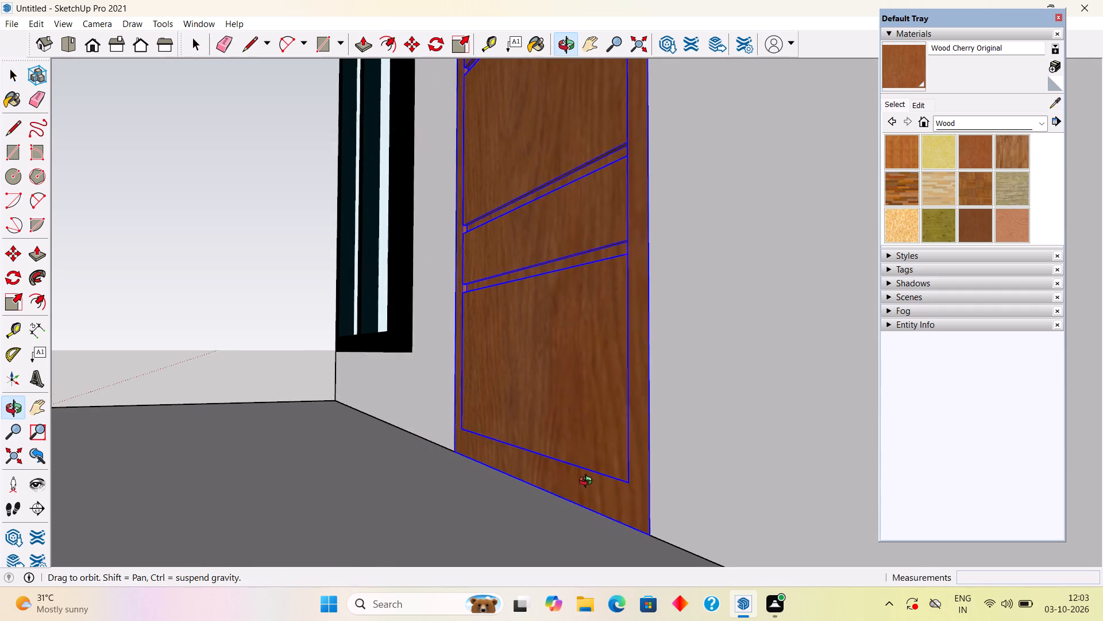
middle_drag(588, 482, 708, 495)
triple_click(692, 490)
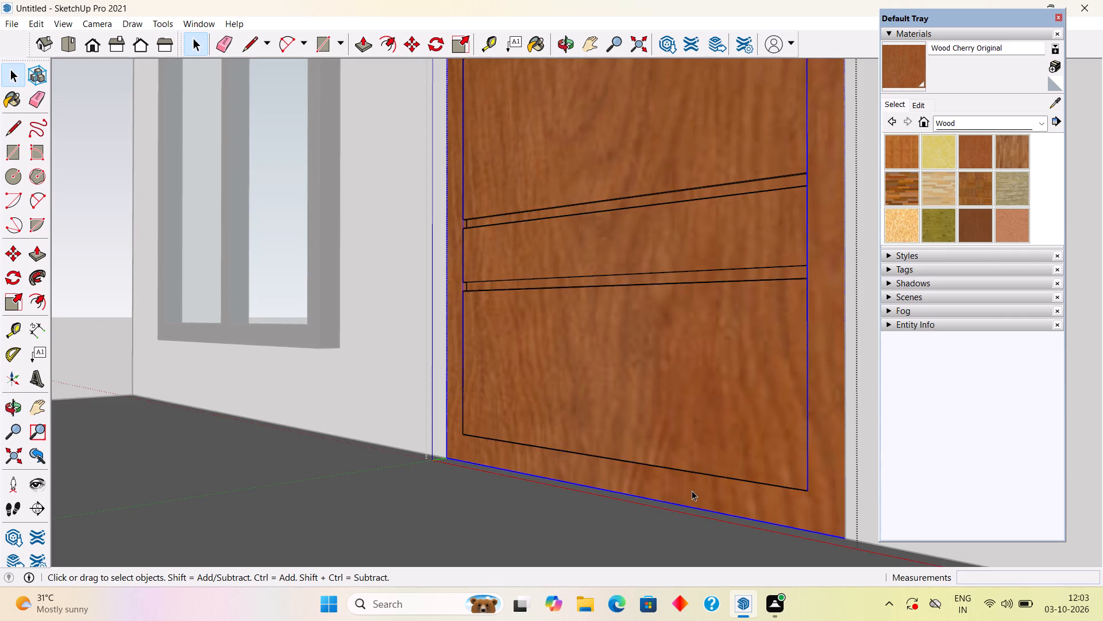
triple_click(692, 490)
key(p)
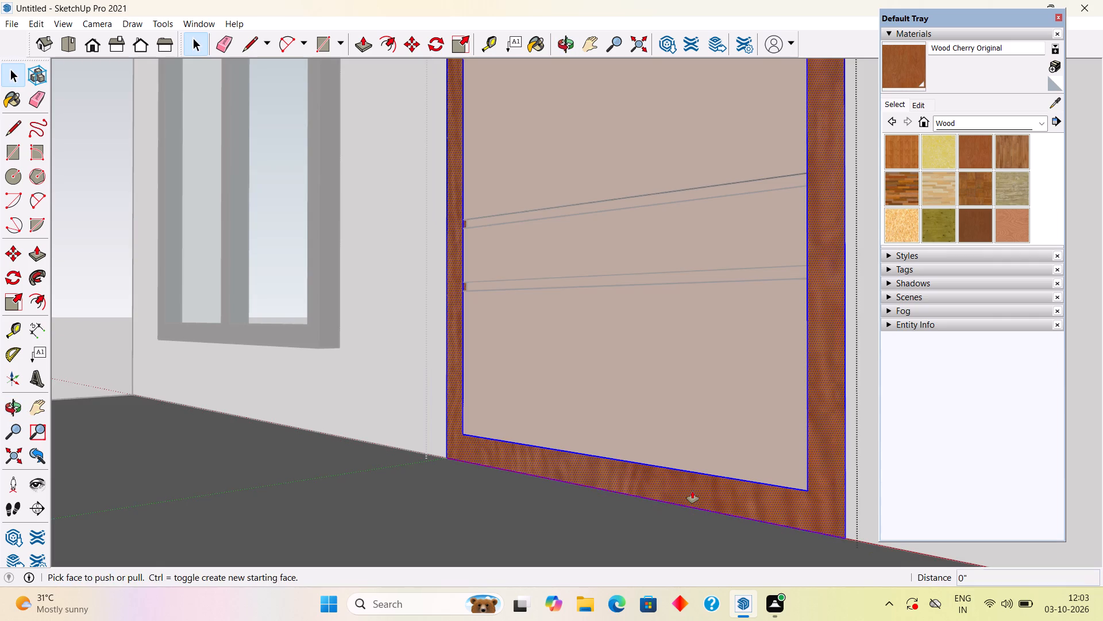
click(692, 491)
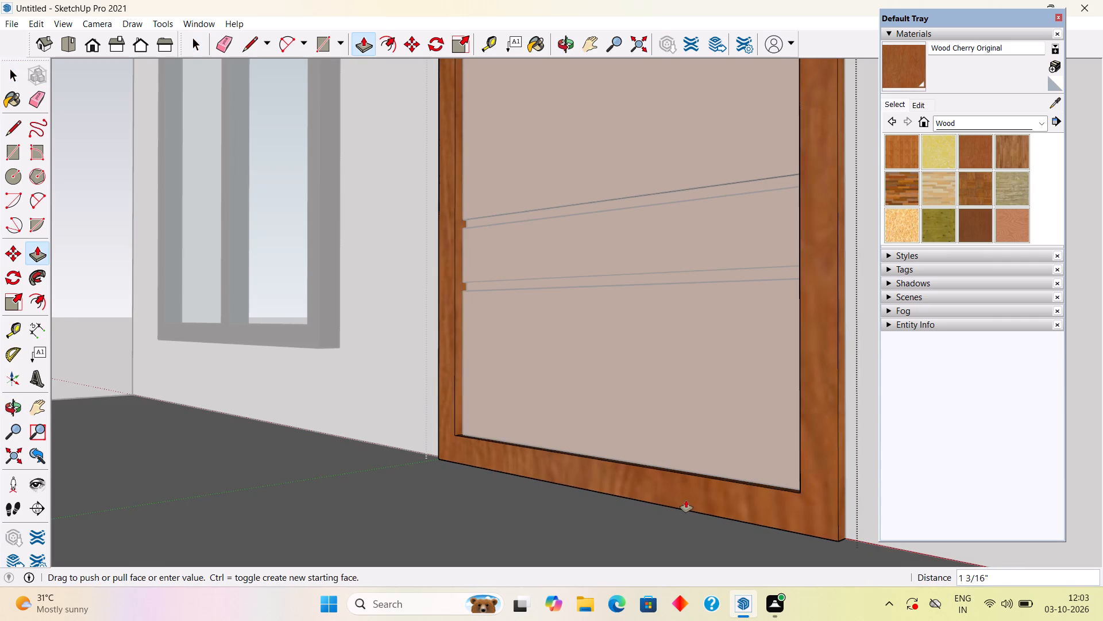
text(1")
key(Return)
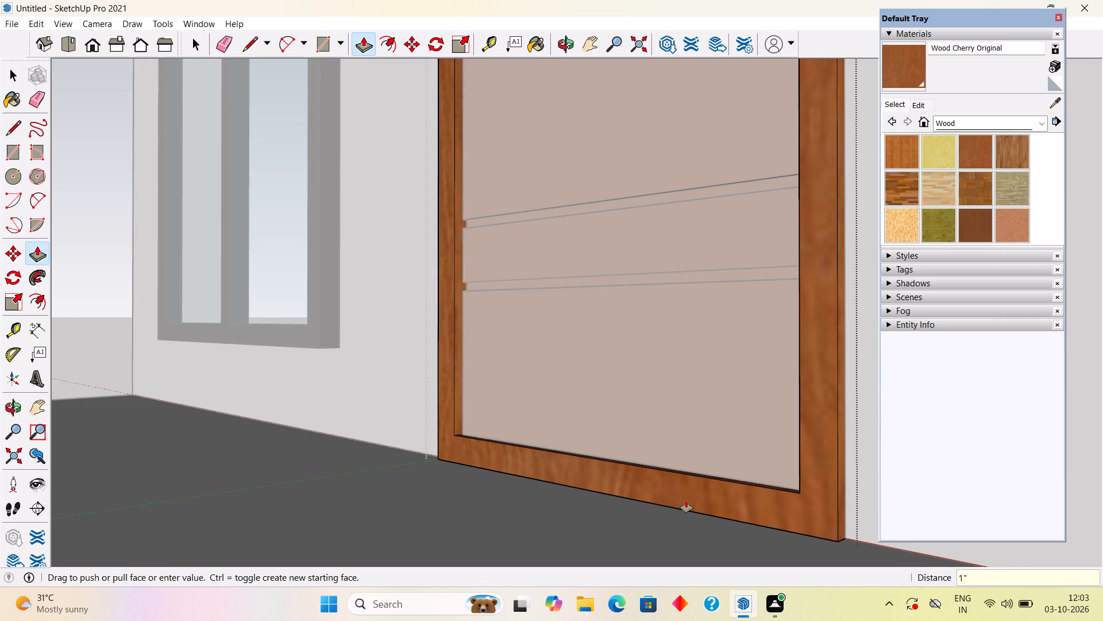
key(space)
scroll(687, 501, down, 11)
click(286, 267)
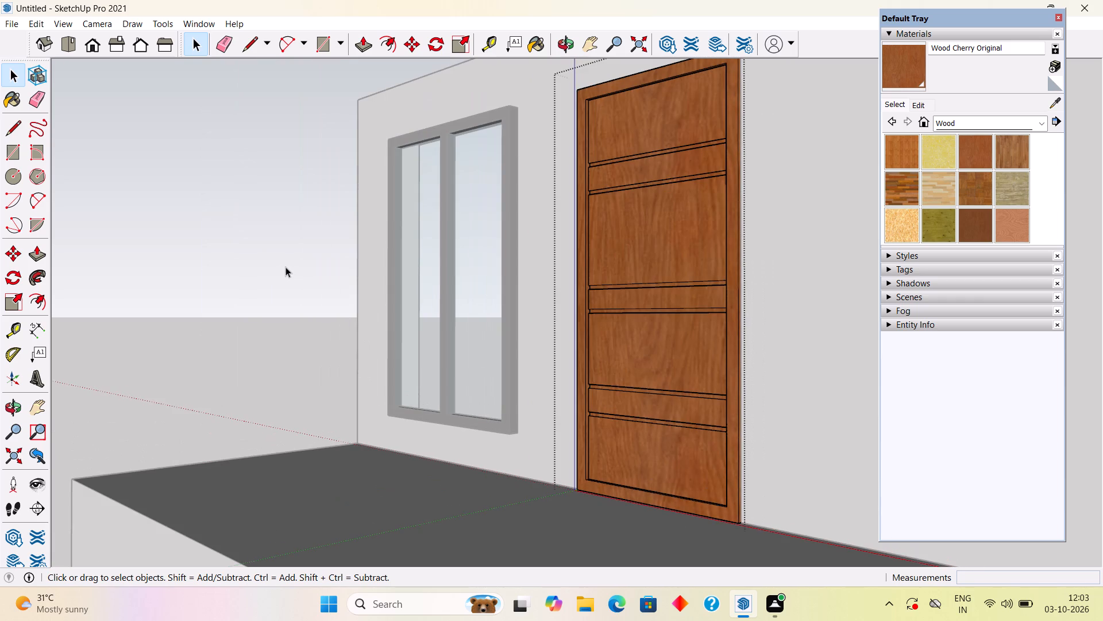
middle_drag(774, 458, 653, 446)
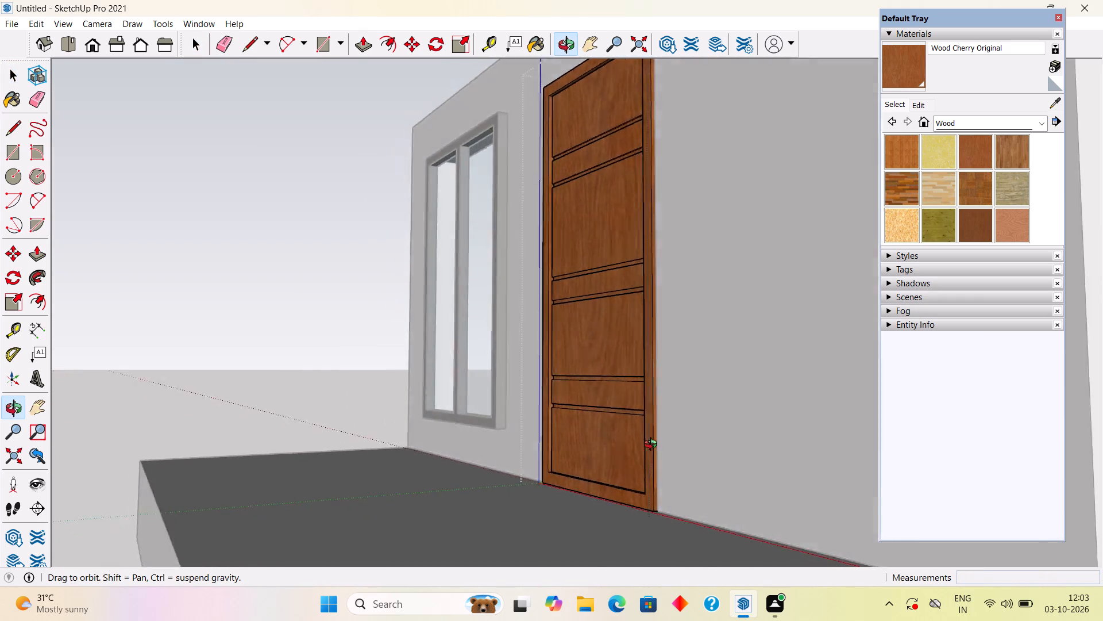
middle_drag(653, 446, 1102, 432)
scroll(1102, 433, down, 3)
middle_drag(673, 388, 648, 415)
scroll(655, 406, down, 1)
middle_drag(648, 415, 591, 446)
click(169, 280)
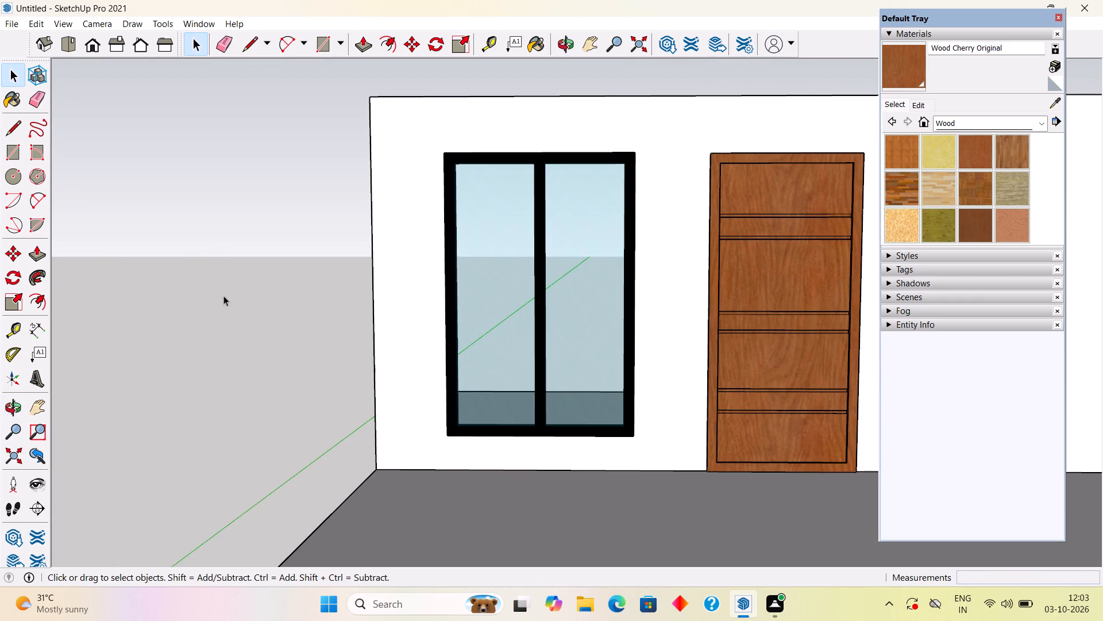
Group the black window frame together with its two glass panes.
middle_drag(768, 373, 316, 436)
middle_drag(508, 420, 793, 425)
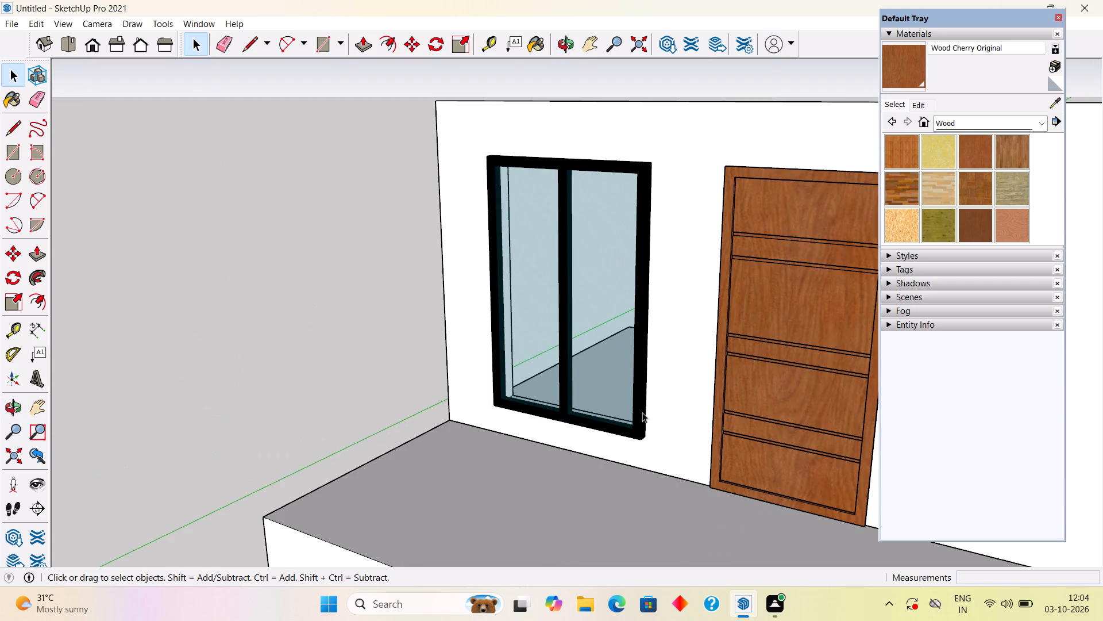
click(641, 416)
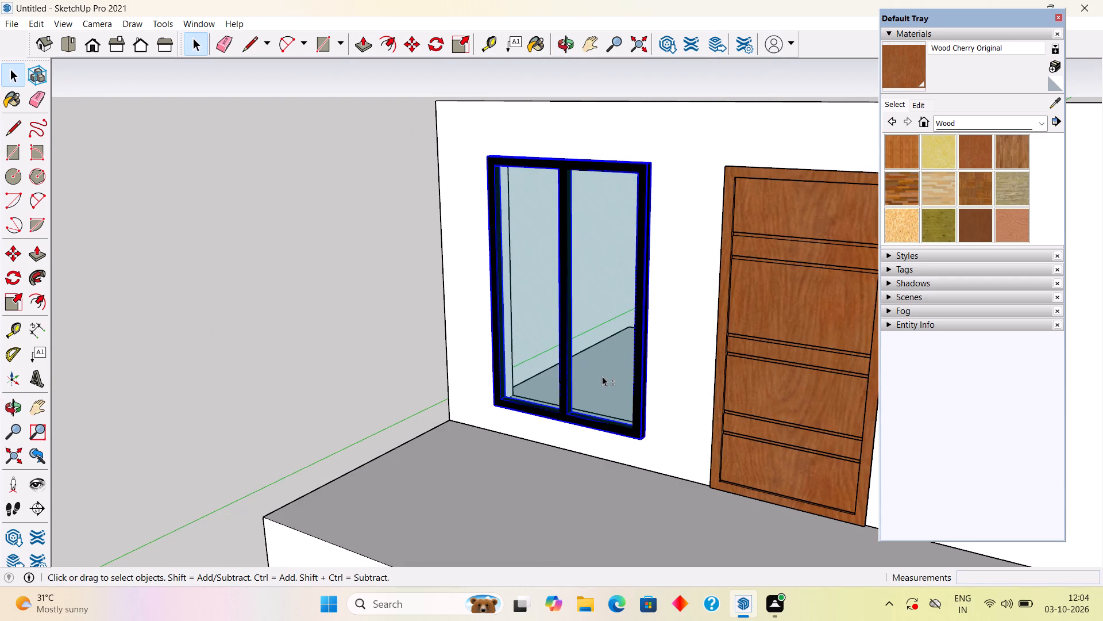
shift+triple_click(602, 375)
shift+double_click(545, 356)
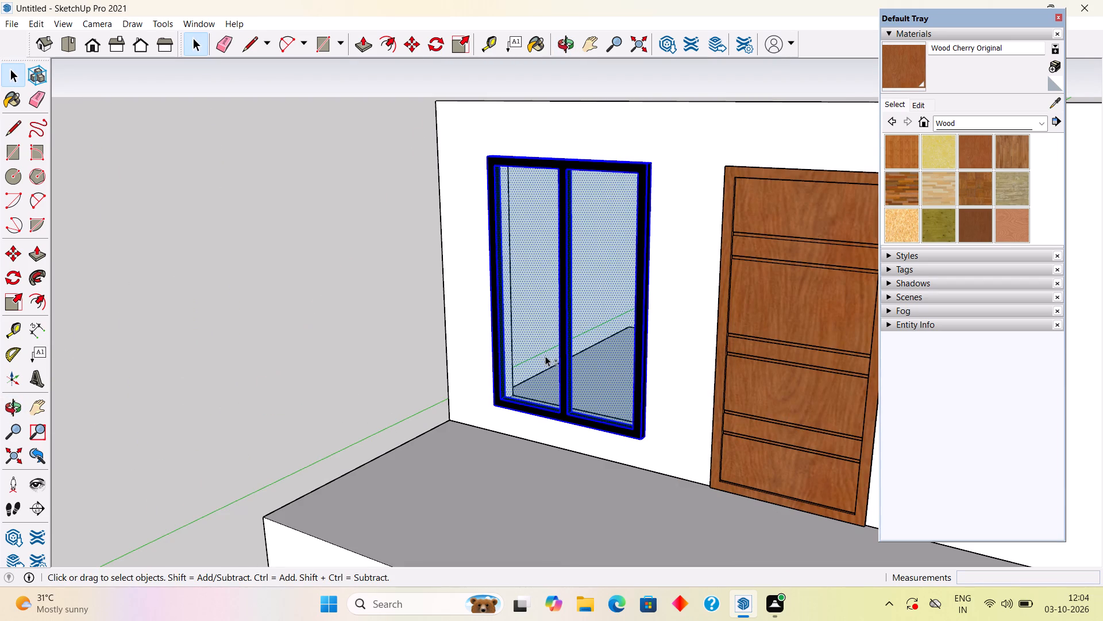
shift+right_click(545, 356)
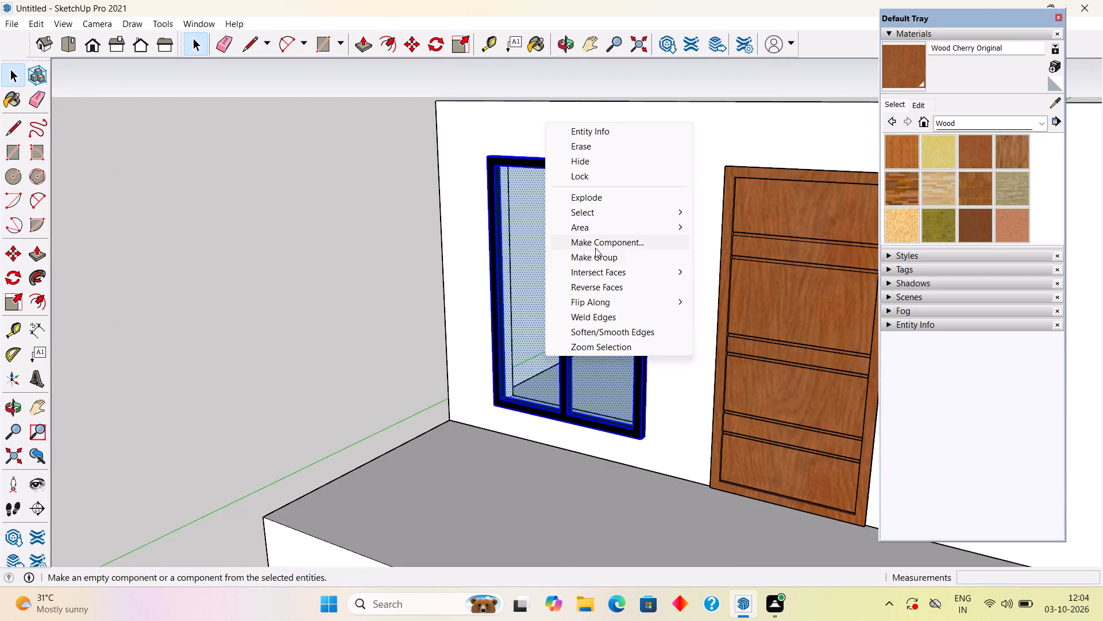
click(596, 261)
click(421, 275)
Move the window group back into the wall from its lower front corner until its frame is flush with the wall face.
middle_drag(785, 413, 586, 444)
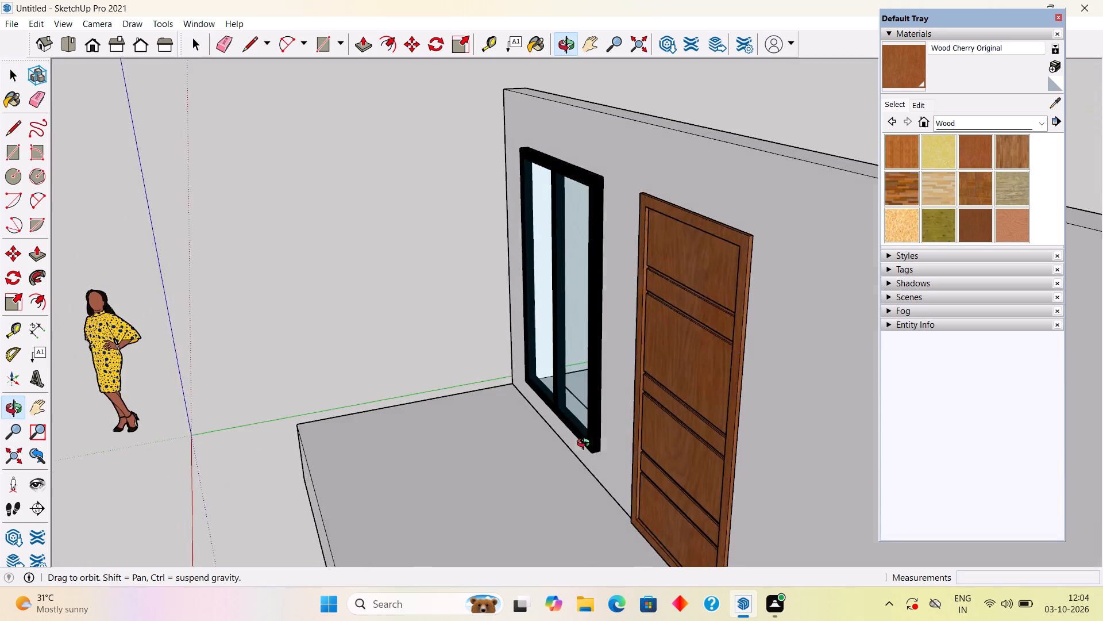
middle_drag(586, 444, 579, 445)
scroll(599, 444, up, 9)
click(581, 441)
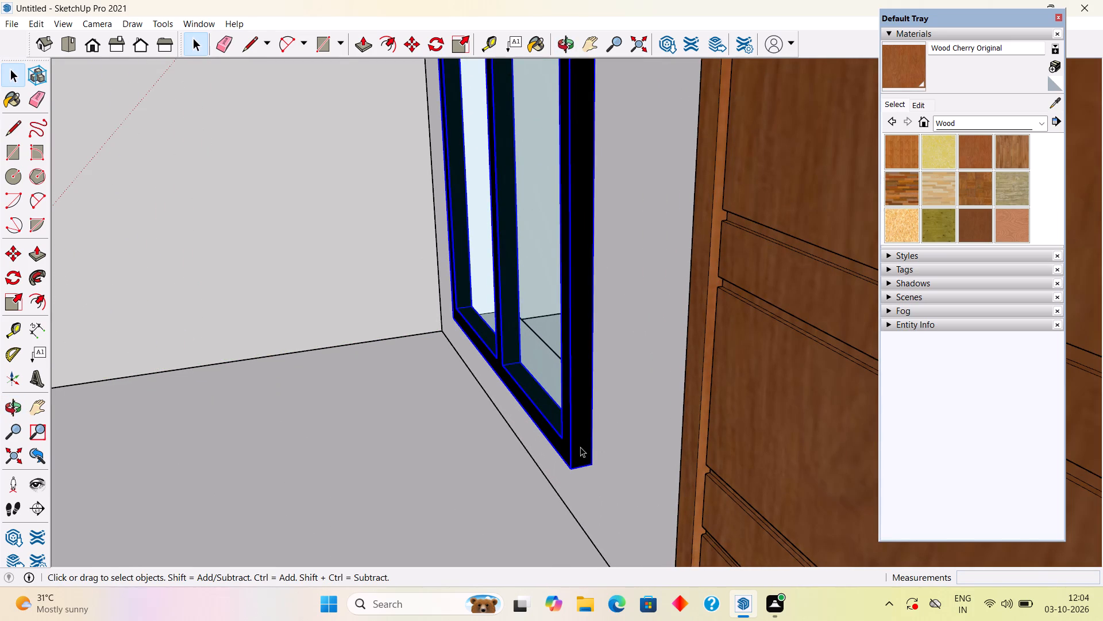
key(m)
click(570, 467)
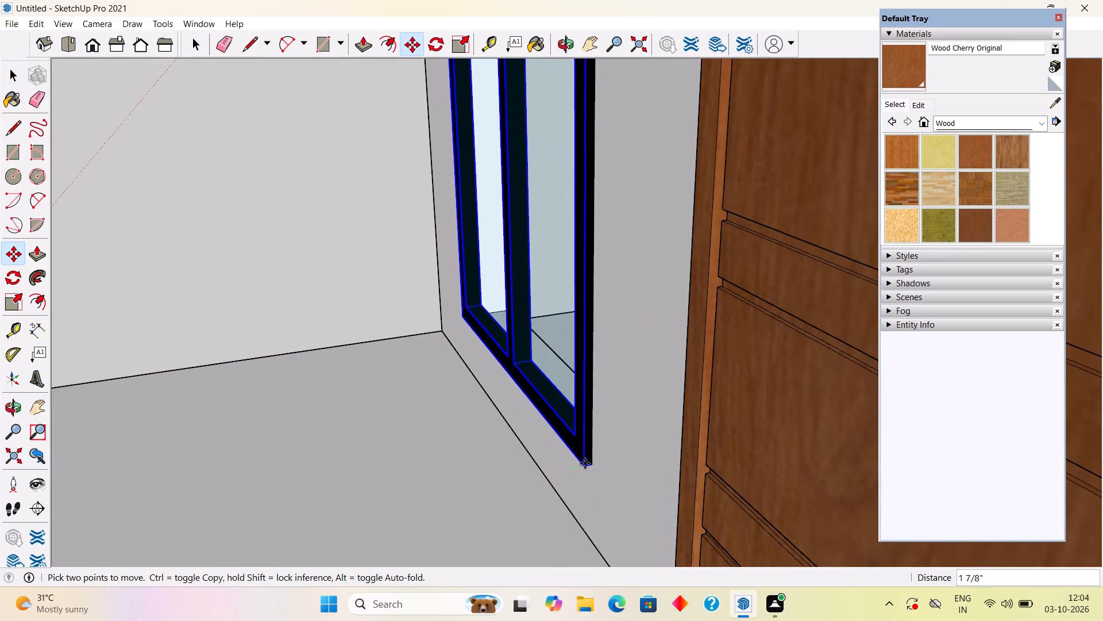
click(597, 461)
key(space)
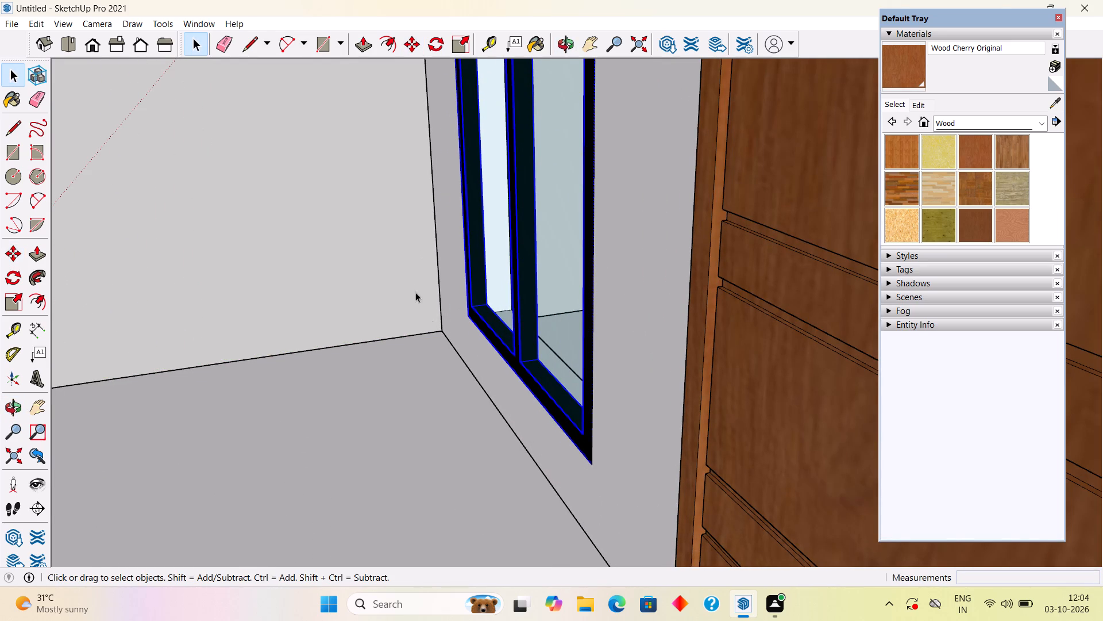
click(381, 247)
Move the door group back into the wall from its lower front corner until the frame's front is flush with the wall face.
scroll(453, 402, down, 7)
middle_drag(641, 445, 580, 404)
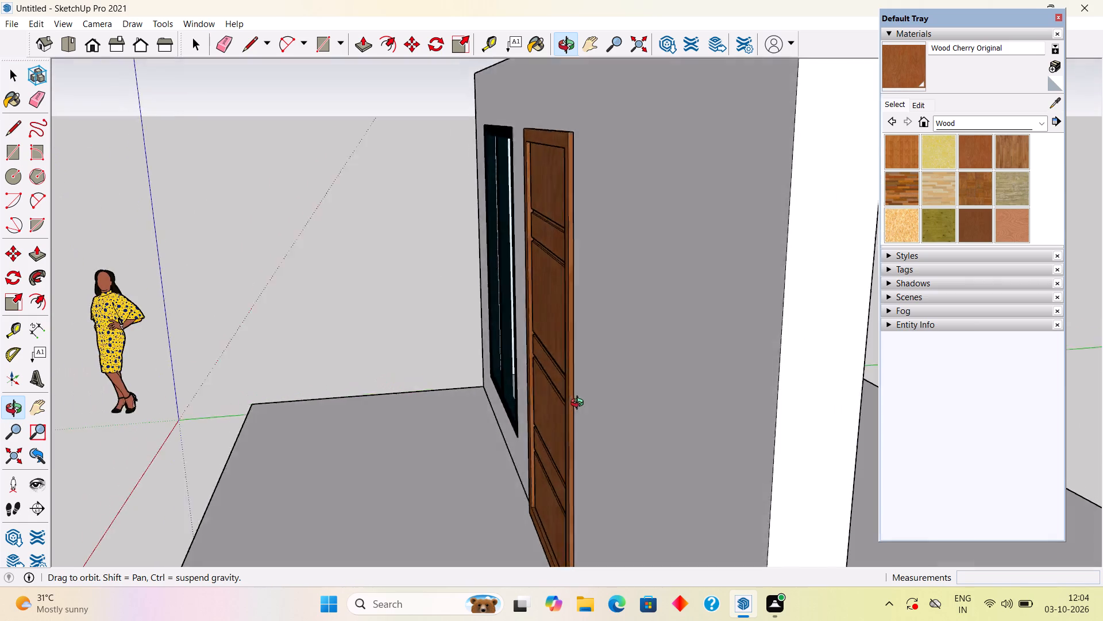
middle_drag(580, 404, 695, 365)
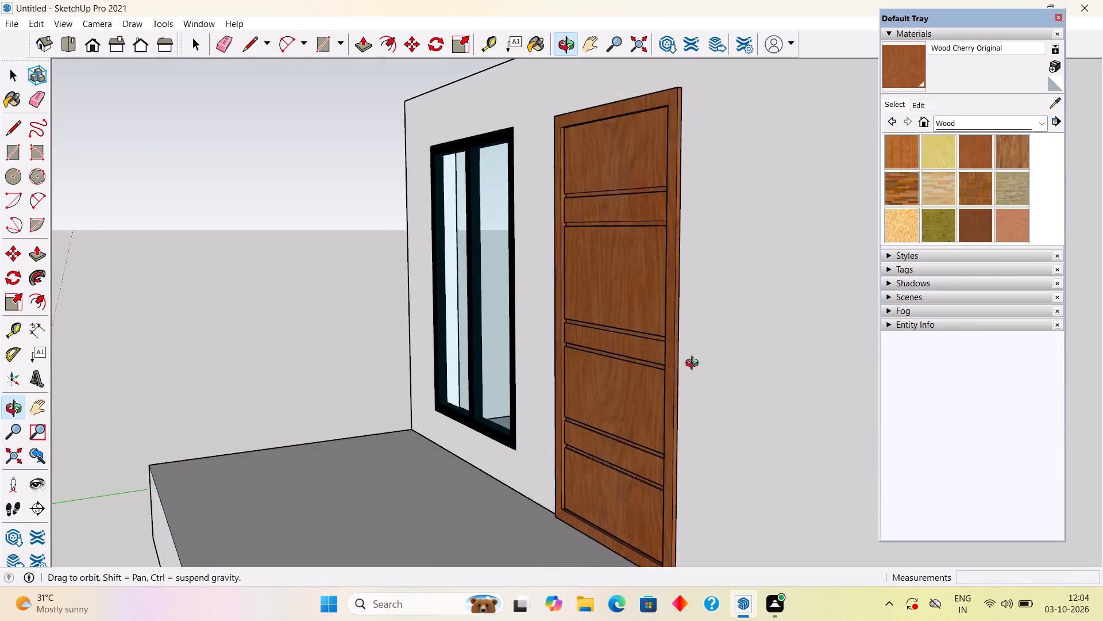
middle_drag(695, 365, 562, 377)
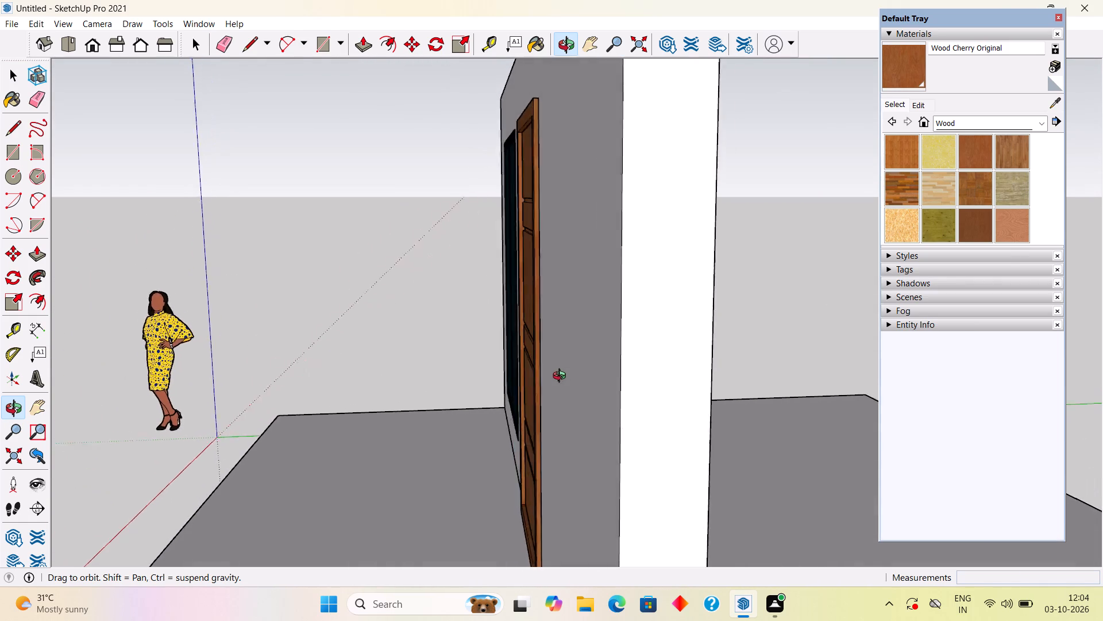
middle_drag(562, 377, 619, 378)
scroll(619, 378, down, 4)
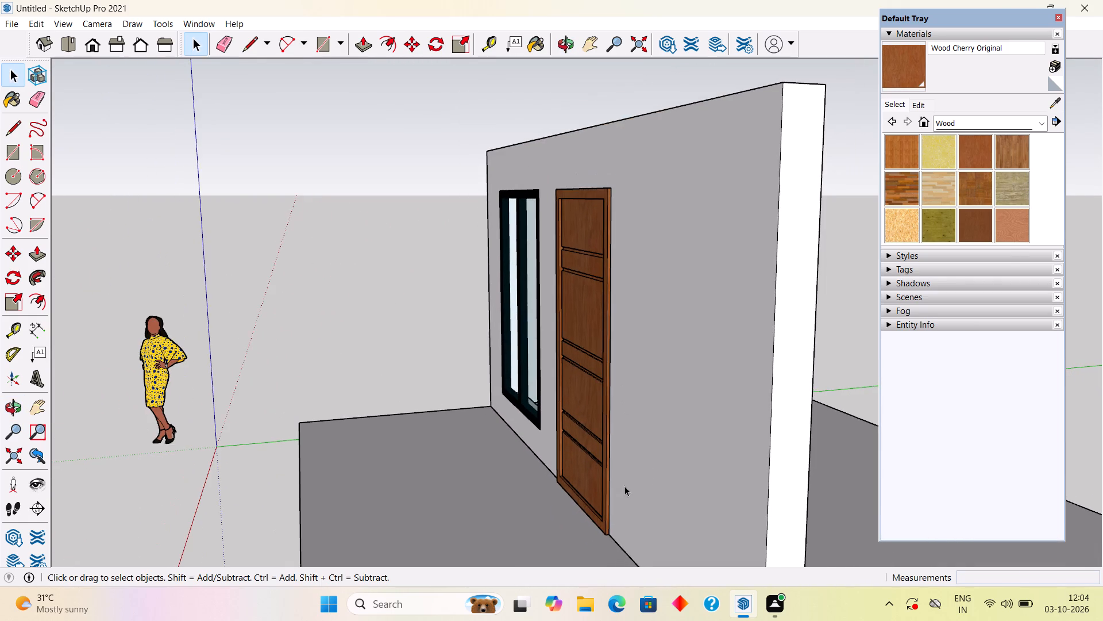
scroll(607, 519, up, 10)
click(606, 521)
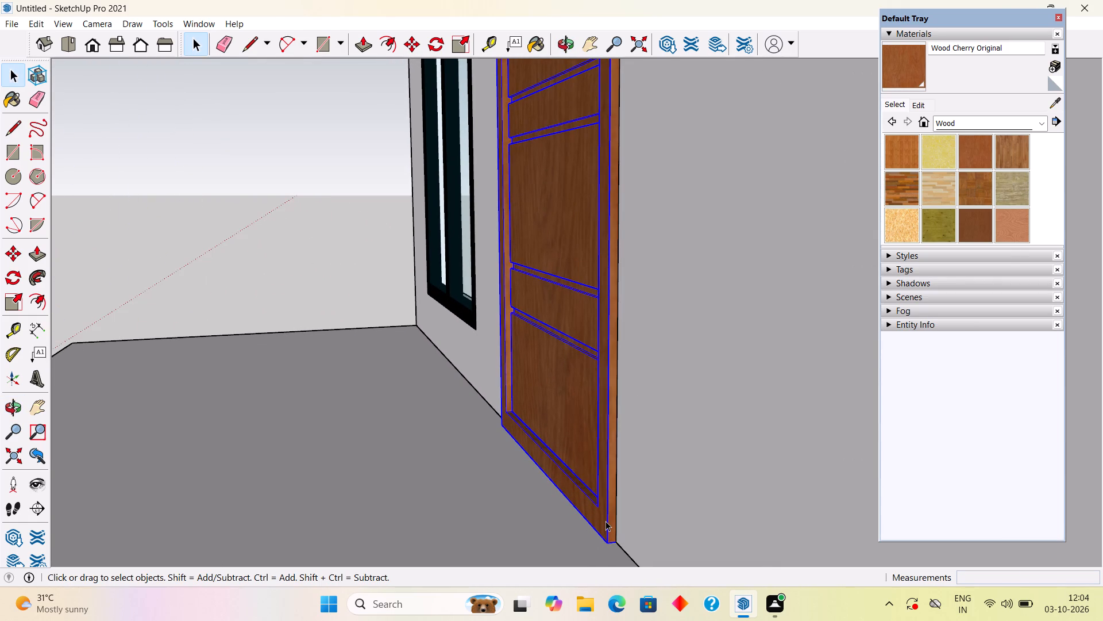
click(606, 521)
key(m)
click(610, 541)
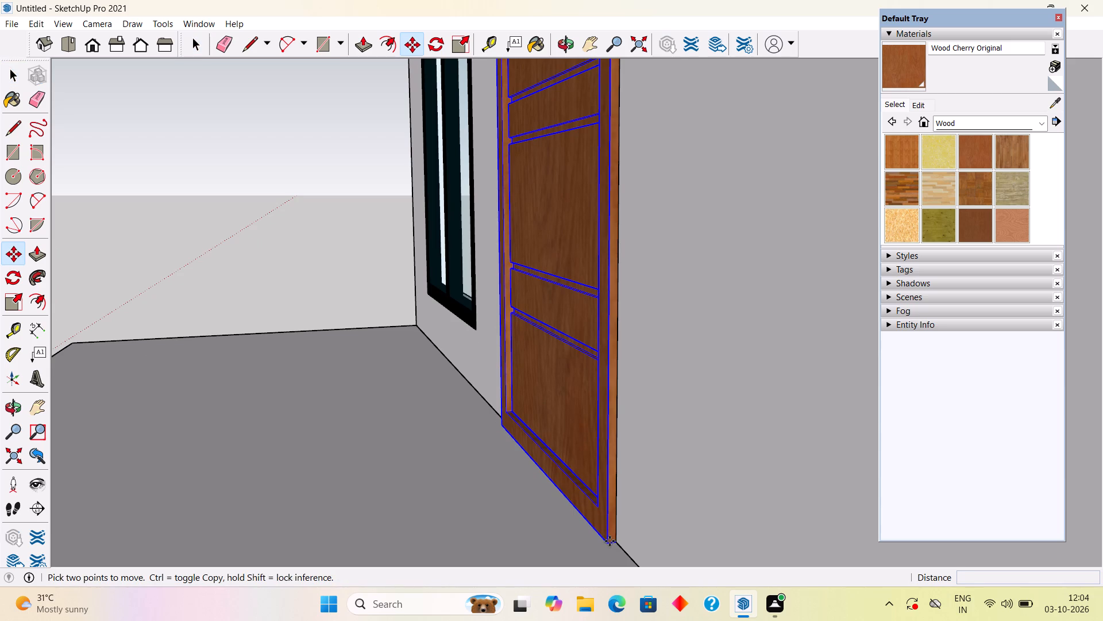
click(618, 540)
key(space)
key(space)
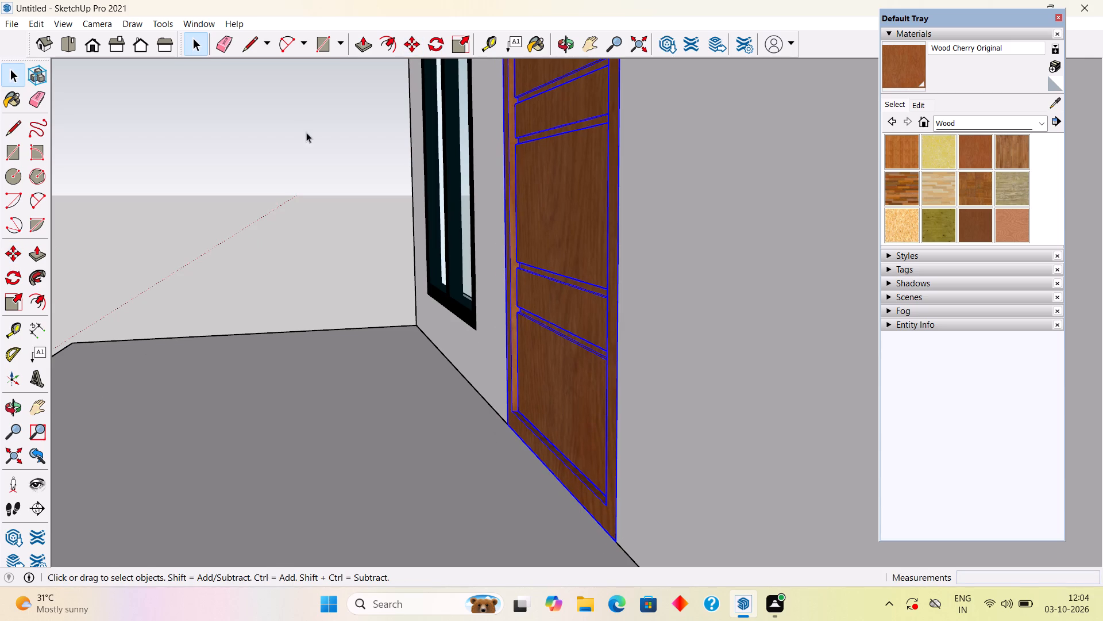
click(312, 143)
Inspect how the door and window sit in their openings from both sides of the wall and up close.
middle_drag(444, 413, 564, 435)
scroll(564, 435, down, 7)
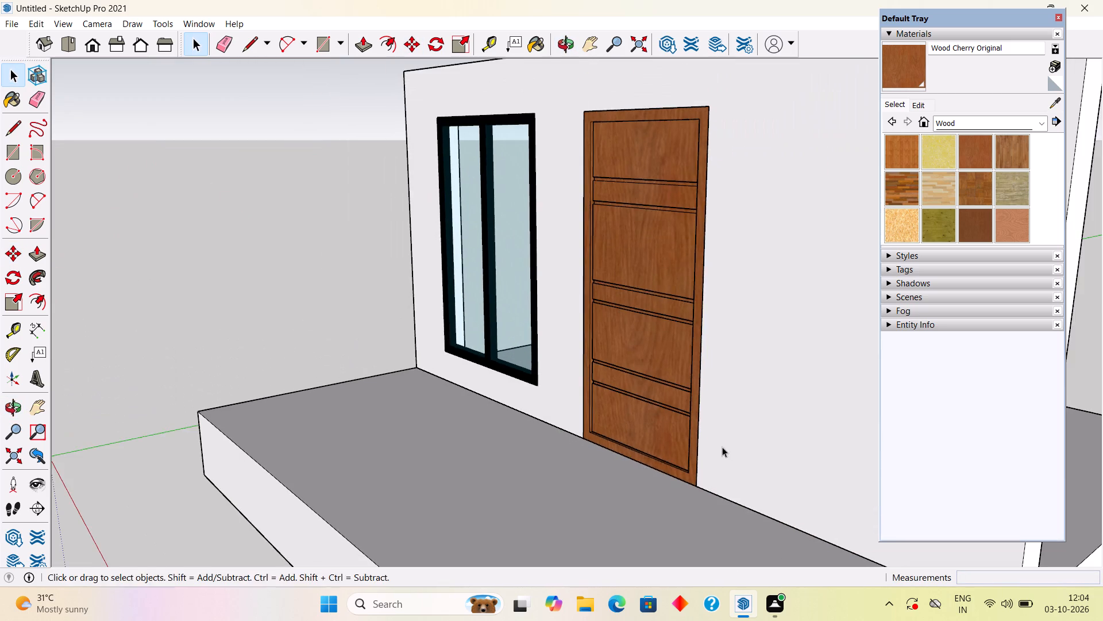
middle_drag(722, 447, 422, 597)
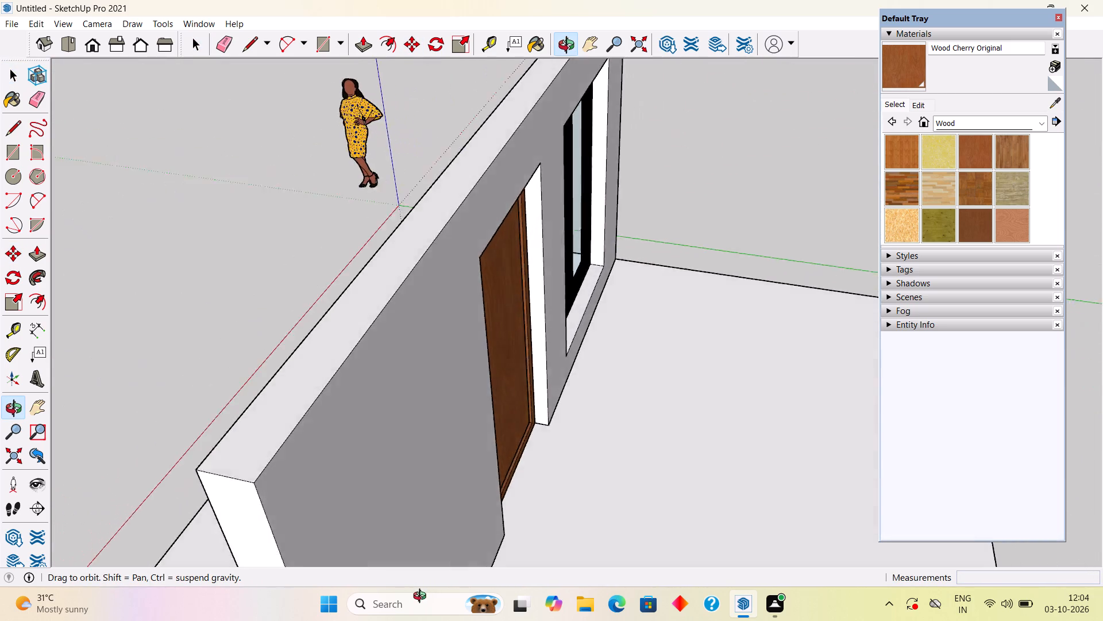
middle_drag(422, 597, 757, 496)
scroll(757, 509, down, 6)
middle_drag(712, 561, 782, 470)
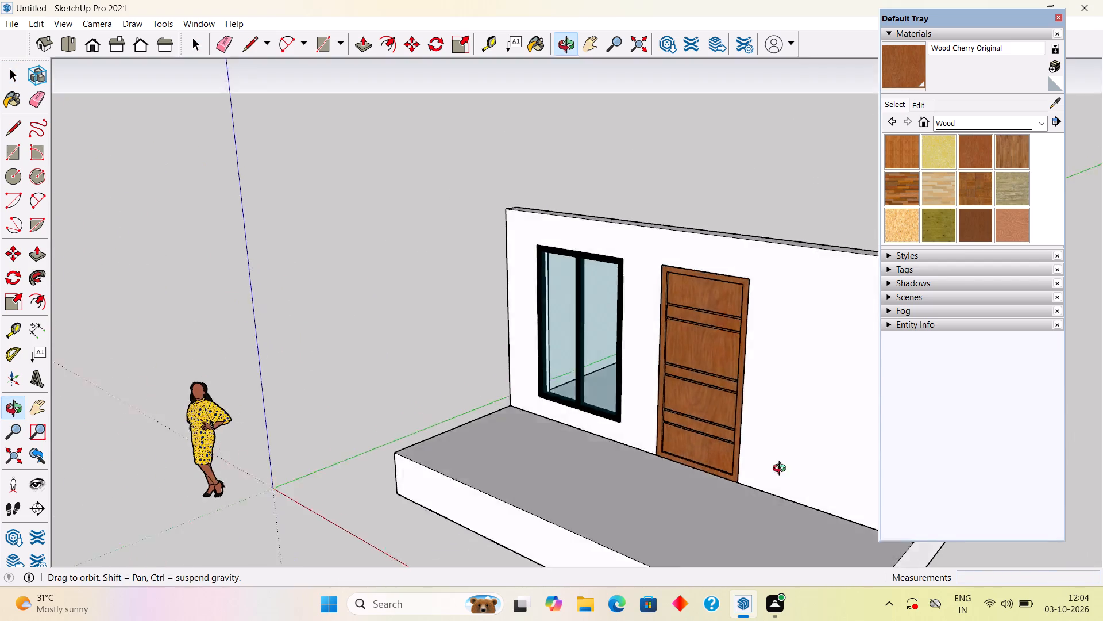
middle_drag(782, 470, 828, 393)
middle_drag(466, 295, 658, 488)
scroll(774, 301, up, 1)
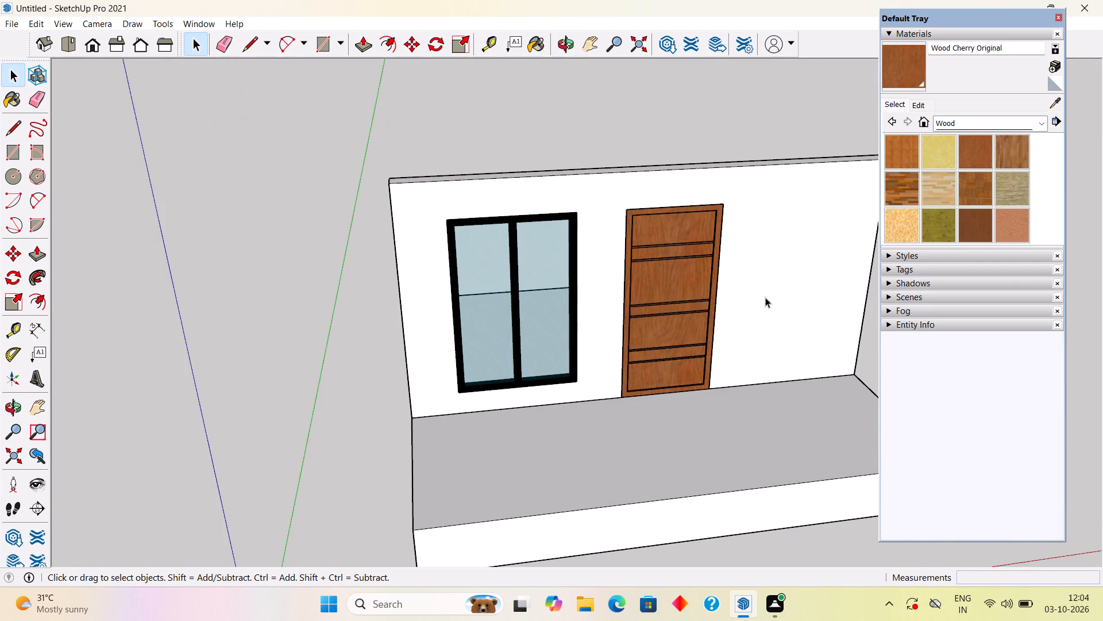
middle_drag(765, 297, 666, 300)
scroll(711, 231, up, 5)
middle_drag(704, 390, 704, 309)
scroll(723, 343, up, 4)
middle_drag(650, 424, 638, 366)
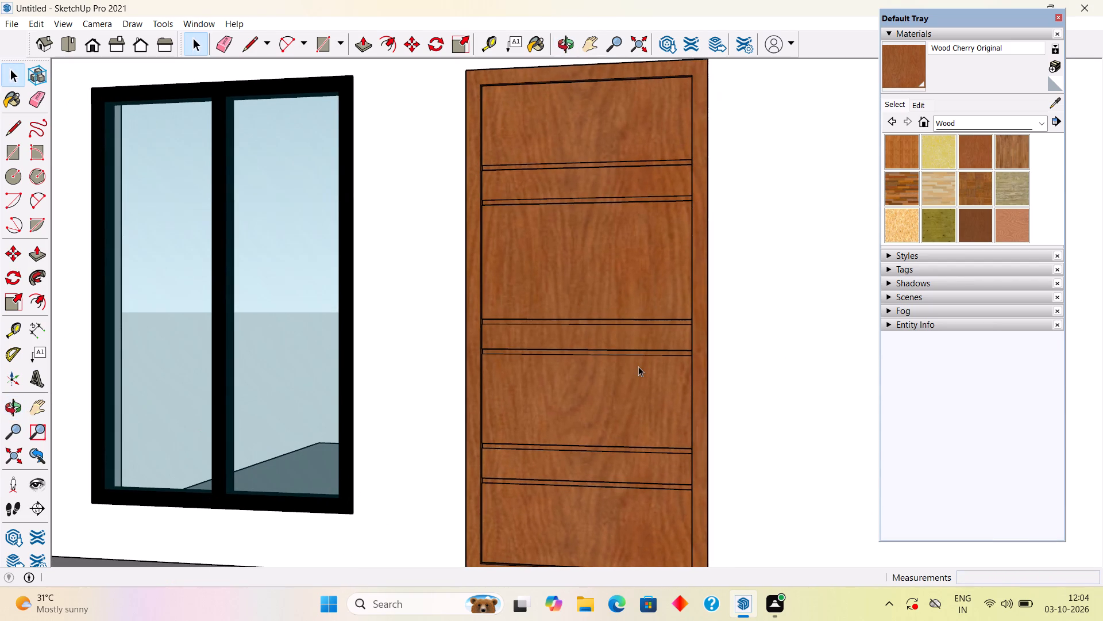
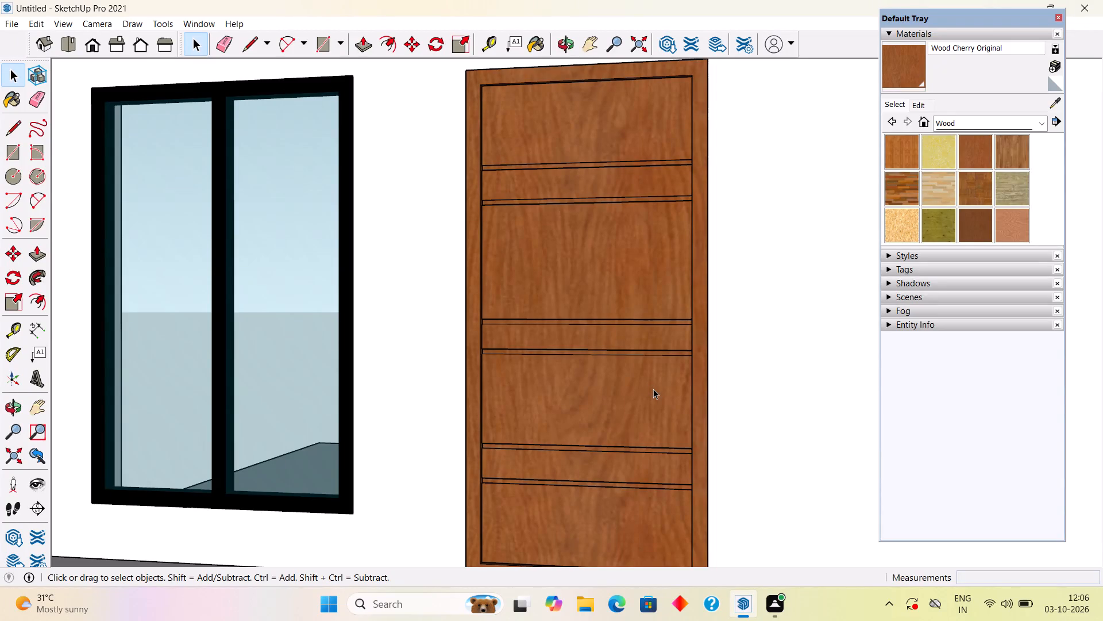
Draw a tall, narrow rectangle about 1 3/8" by 3' 11 9/16" on the door face near its edge farthest from the window.
key(r)
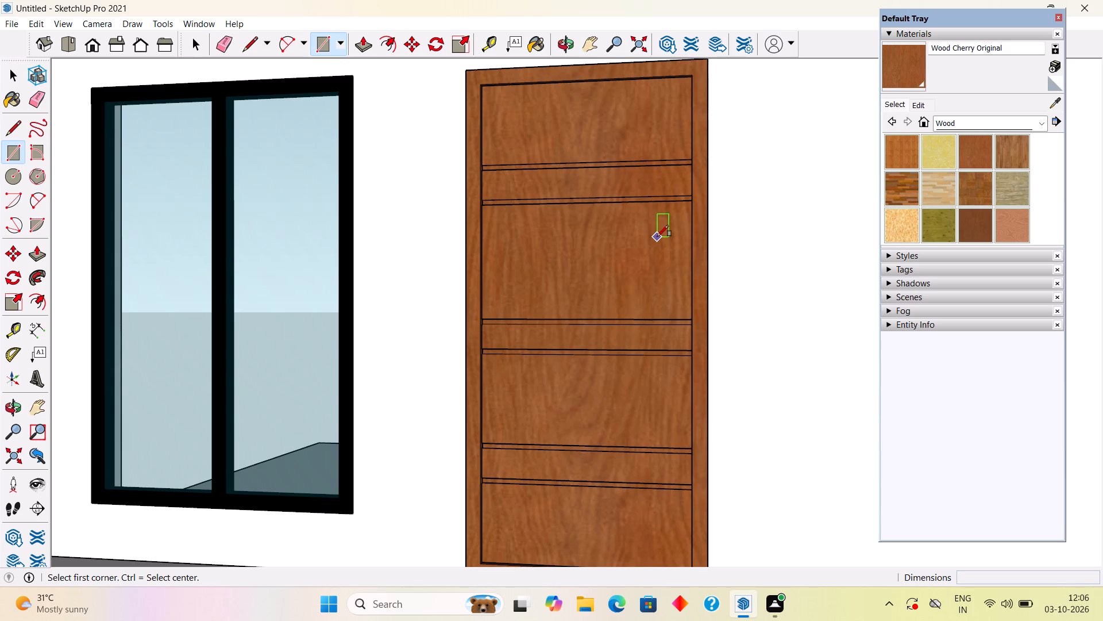
click(668, 265)
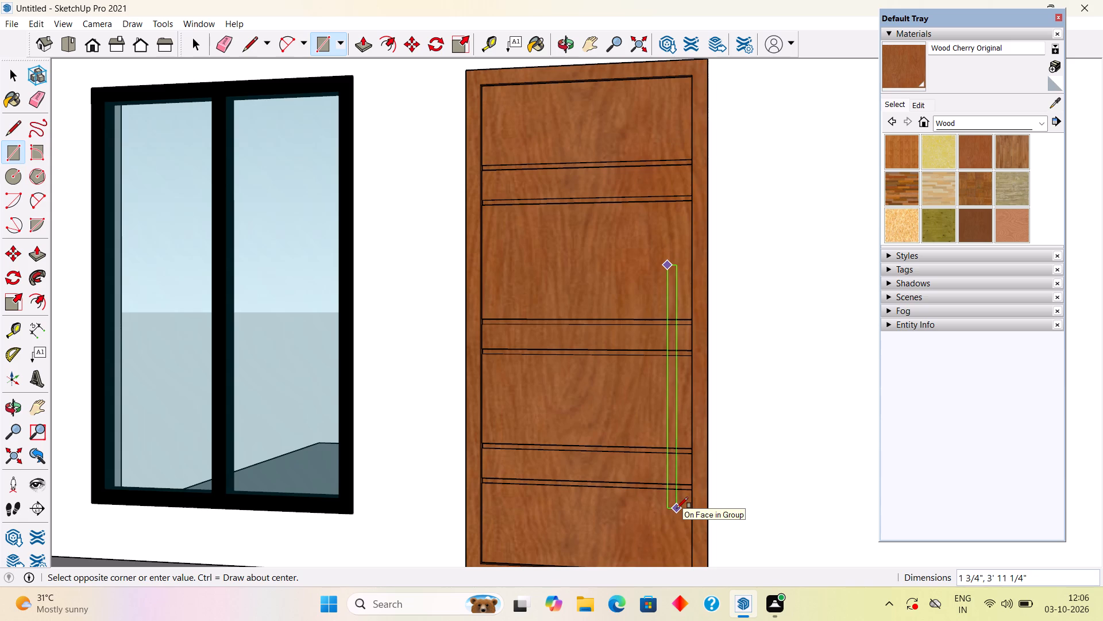
scroll(677, 504, up, 2)
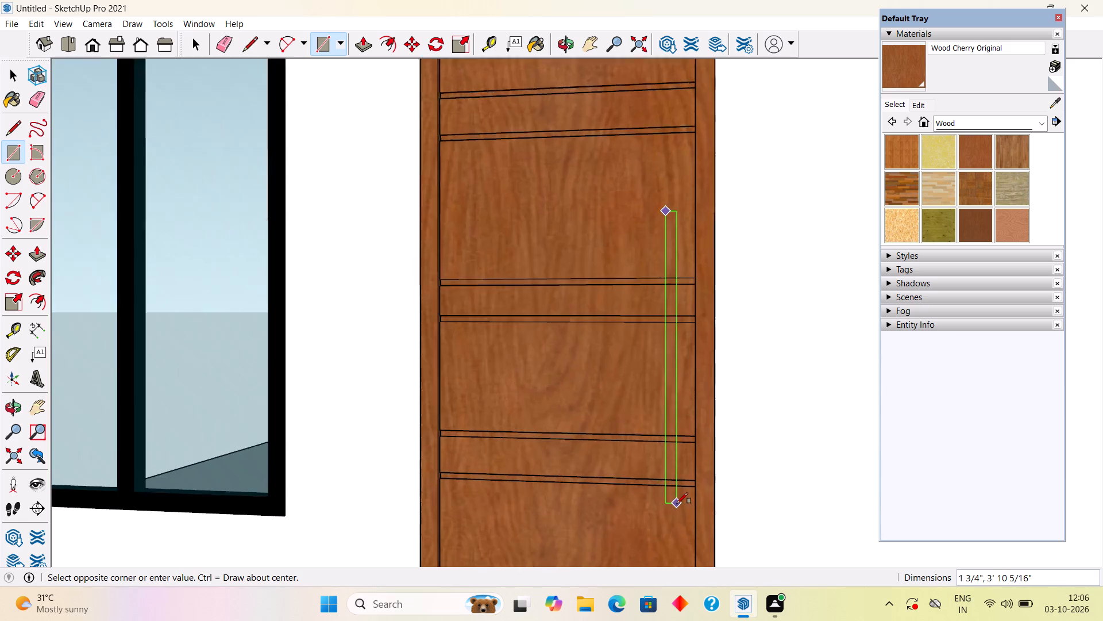
scroll(677, 504, up, 3)
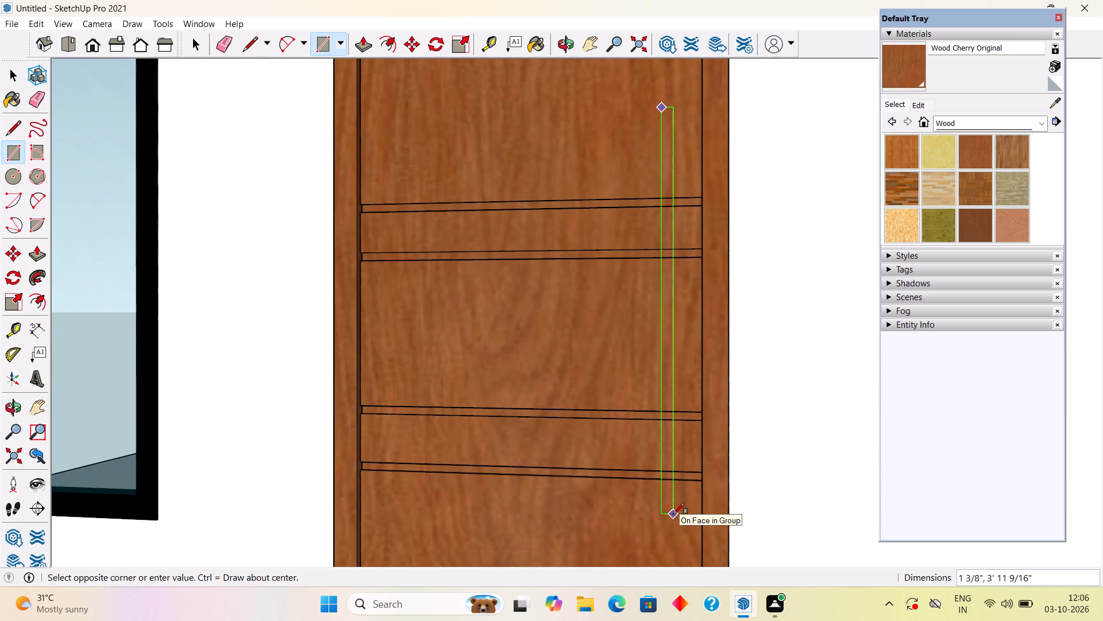
click(673, 514)
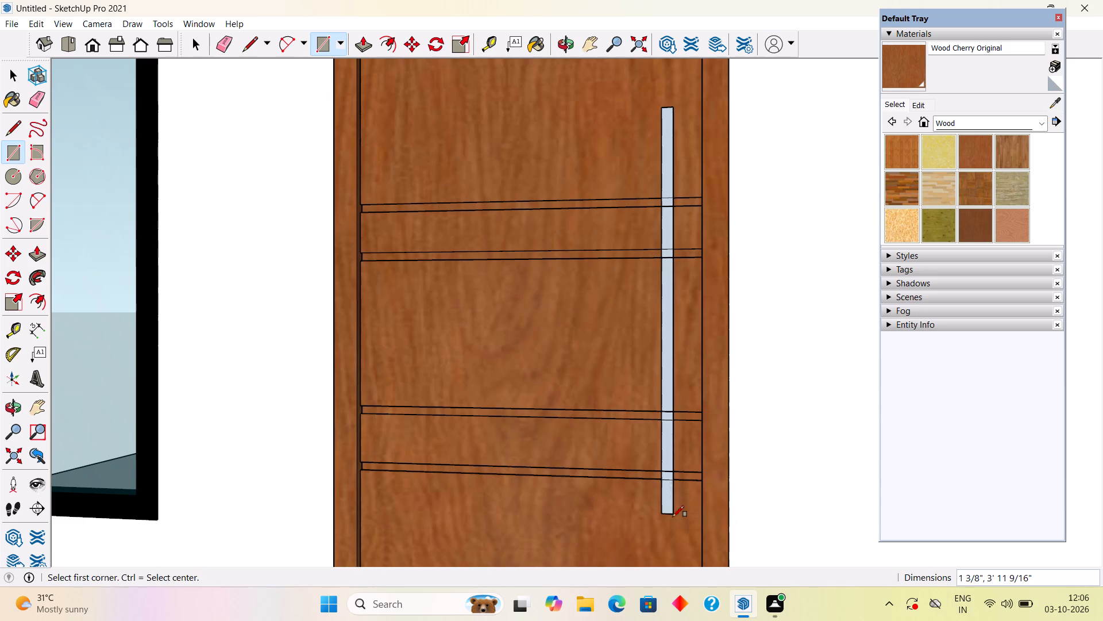
key(space)
Push/Pull the narrow handle rectangle 2" out from the door face.
click(668, 470)
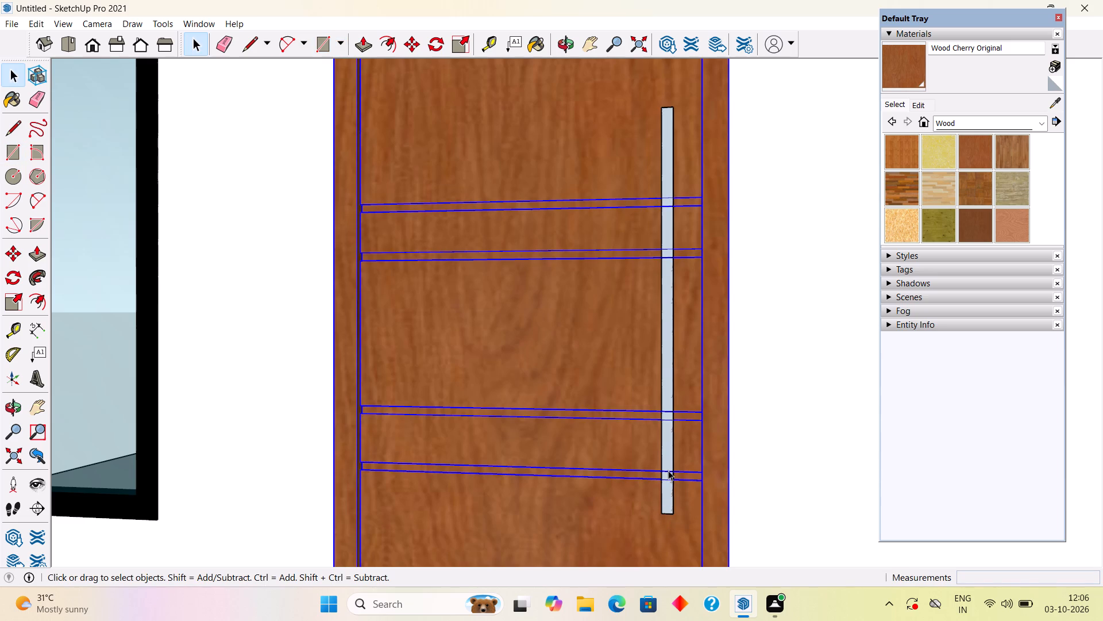
click(669, 449)
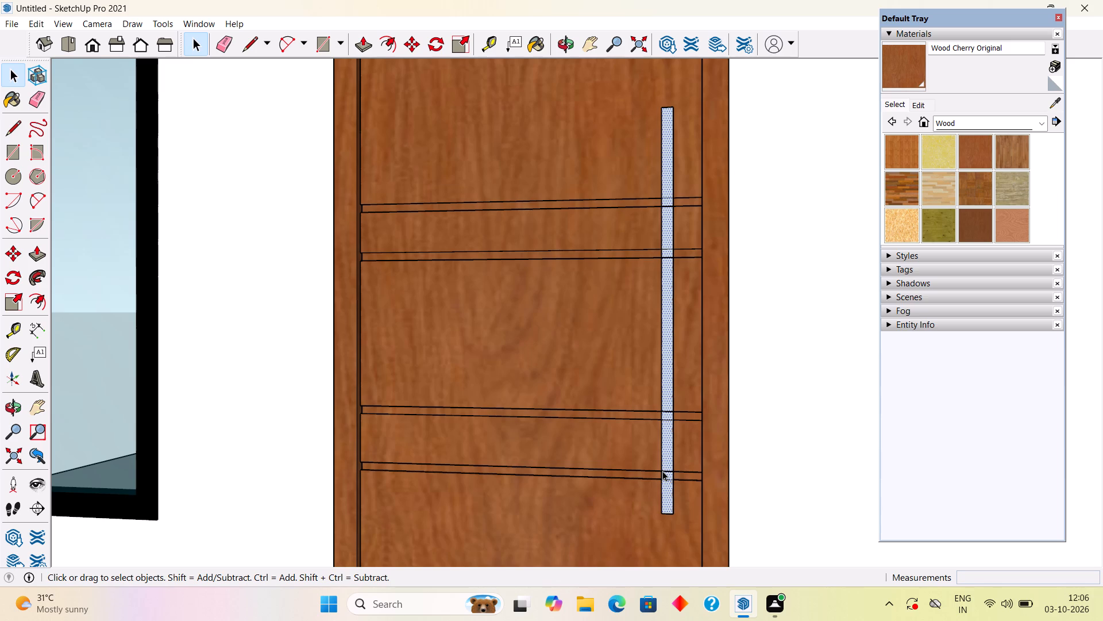
key(p)
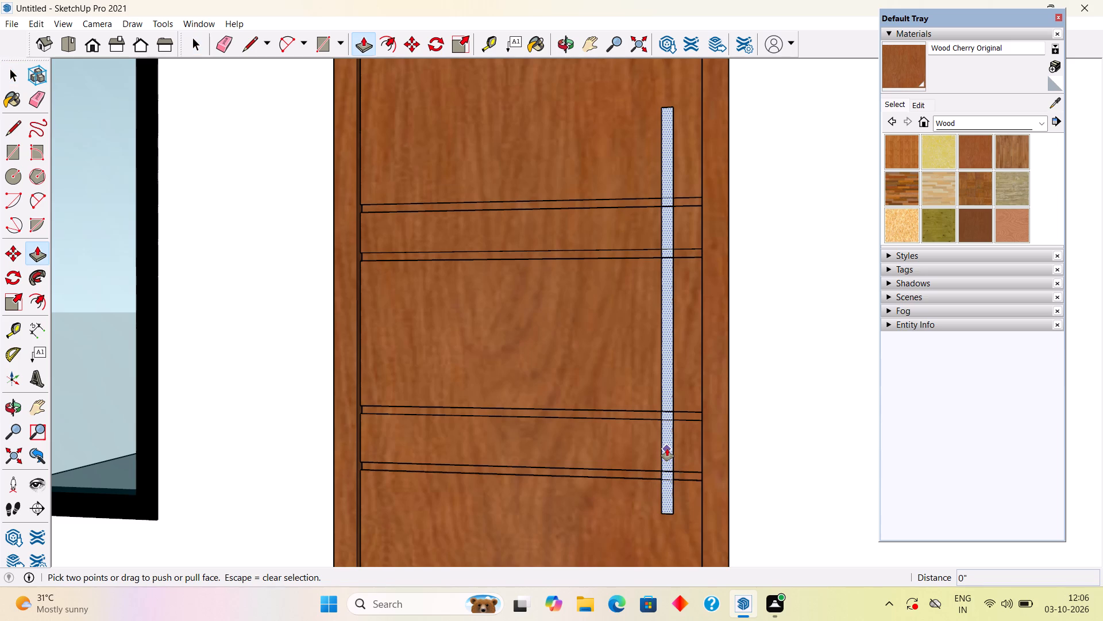
click(667, 448)
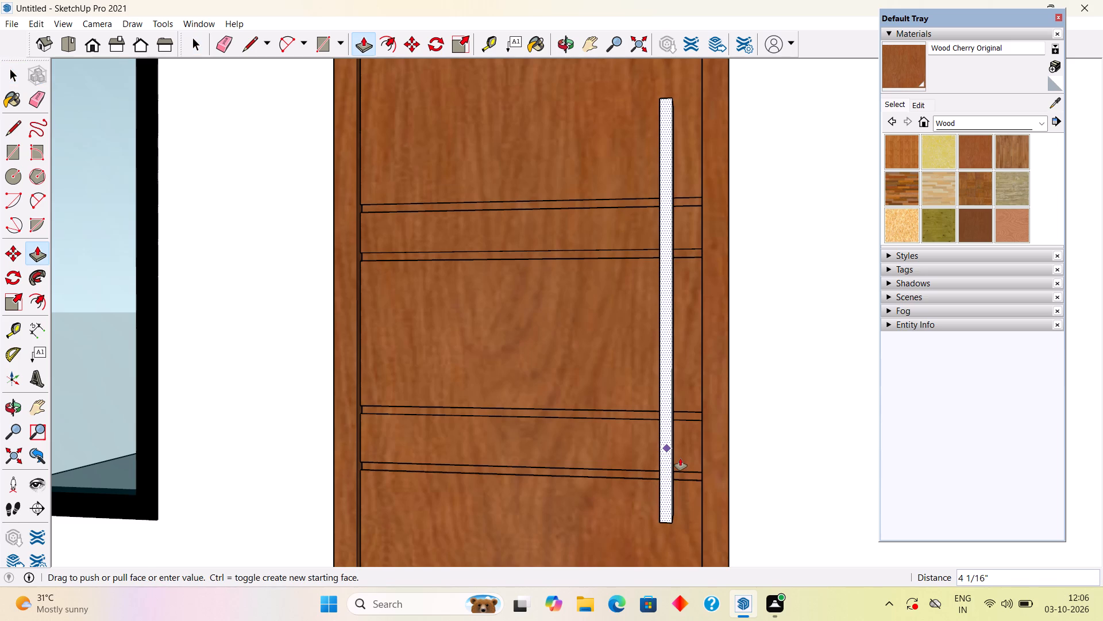
text(2")
key(Return)
key(space)
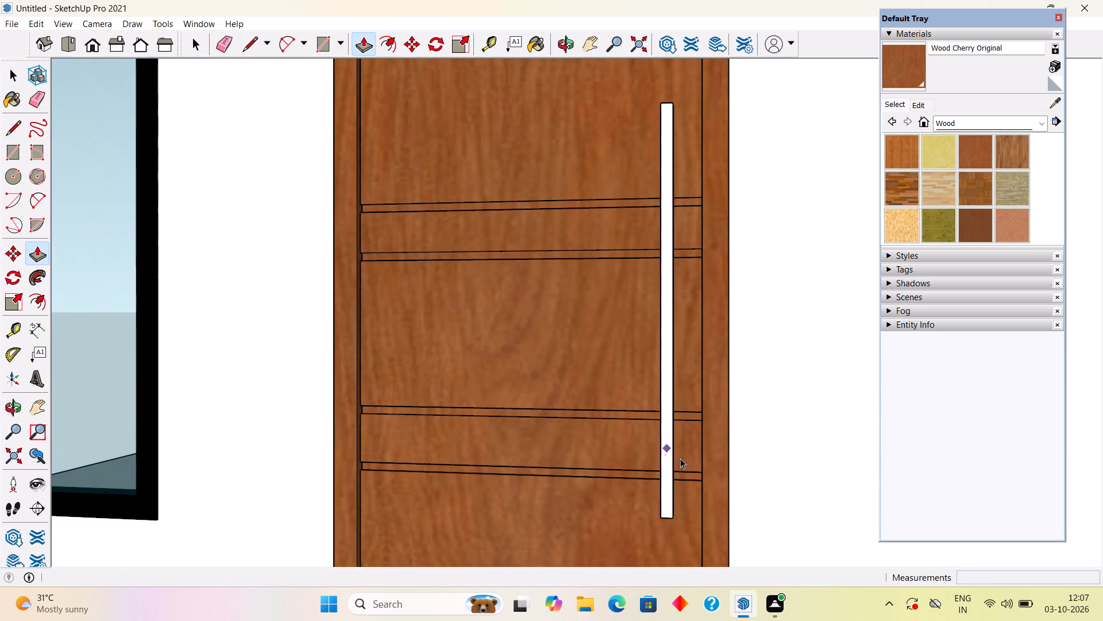
Draw a rectangle about 3' 8 1/16" by 1 7/16" on the bar's window-side face, starting on its door-side edge and stopping short of both ends.
middle_drag(658, 458, 922, 459)
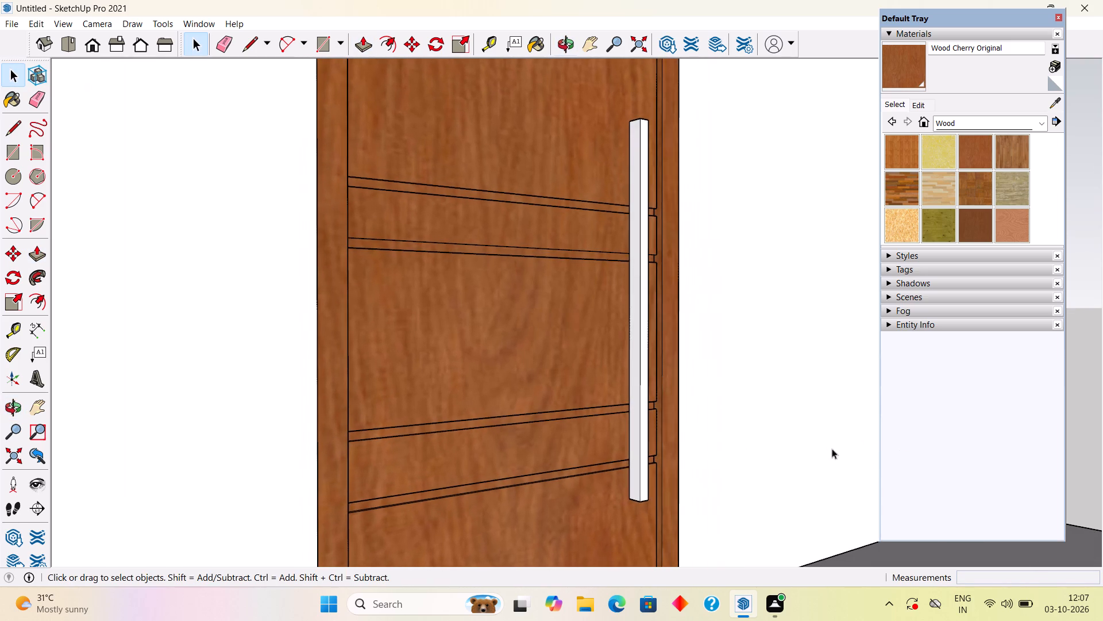
middle_drag(623, 408, 723, 449)
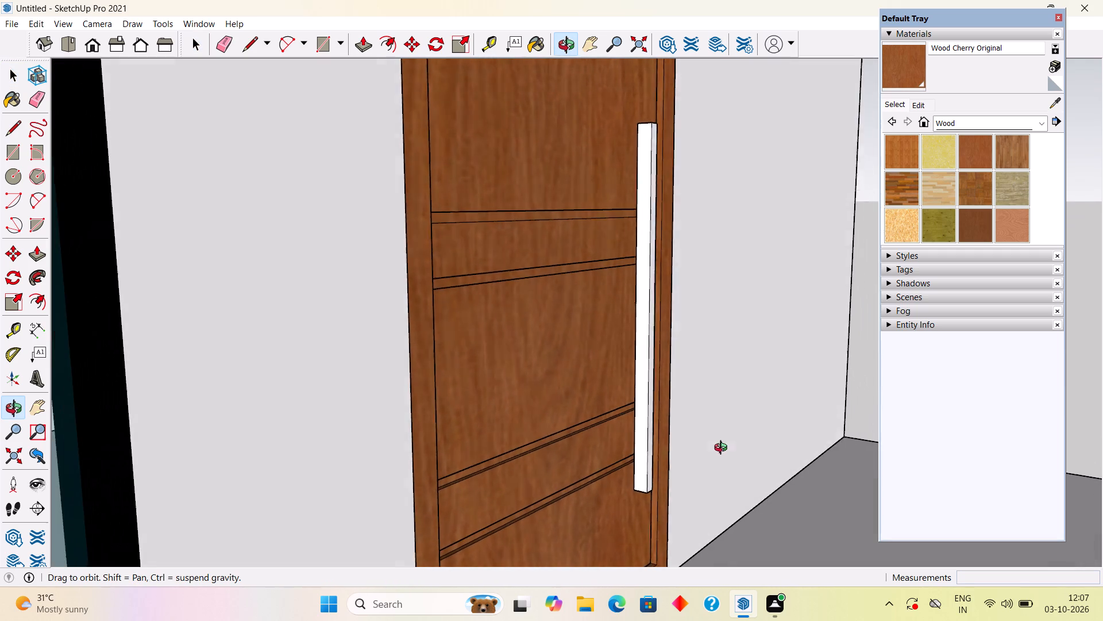
middle_drag(723, 449, 732, 443)
key(l)
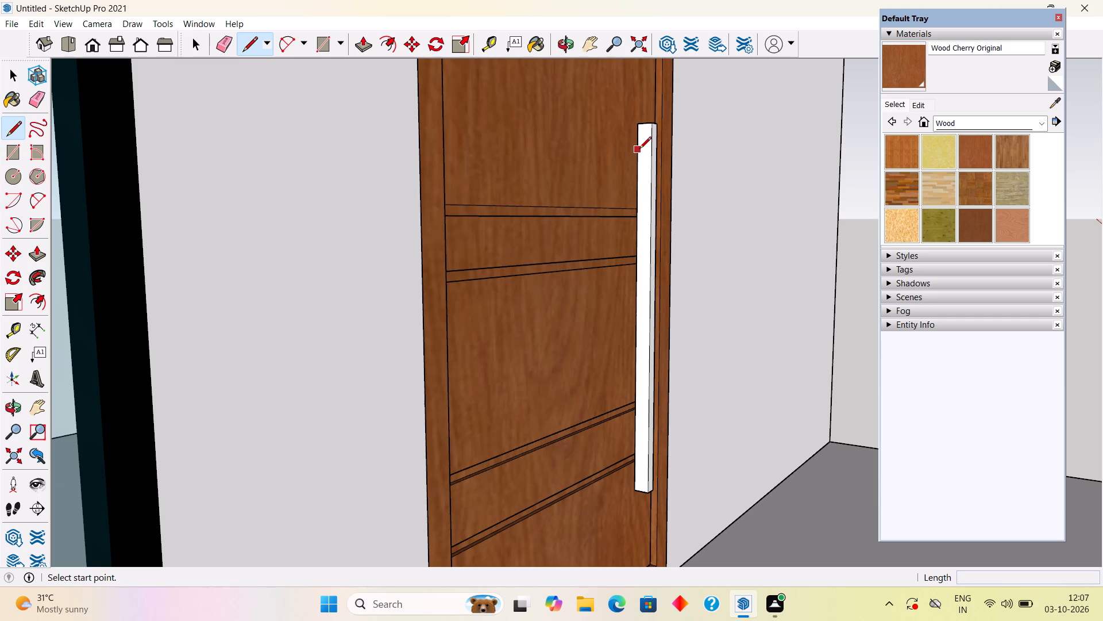
key(space)
middle_drag(677, 294, 746, 298)
key(r)
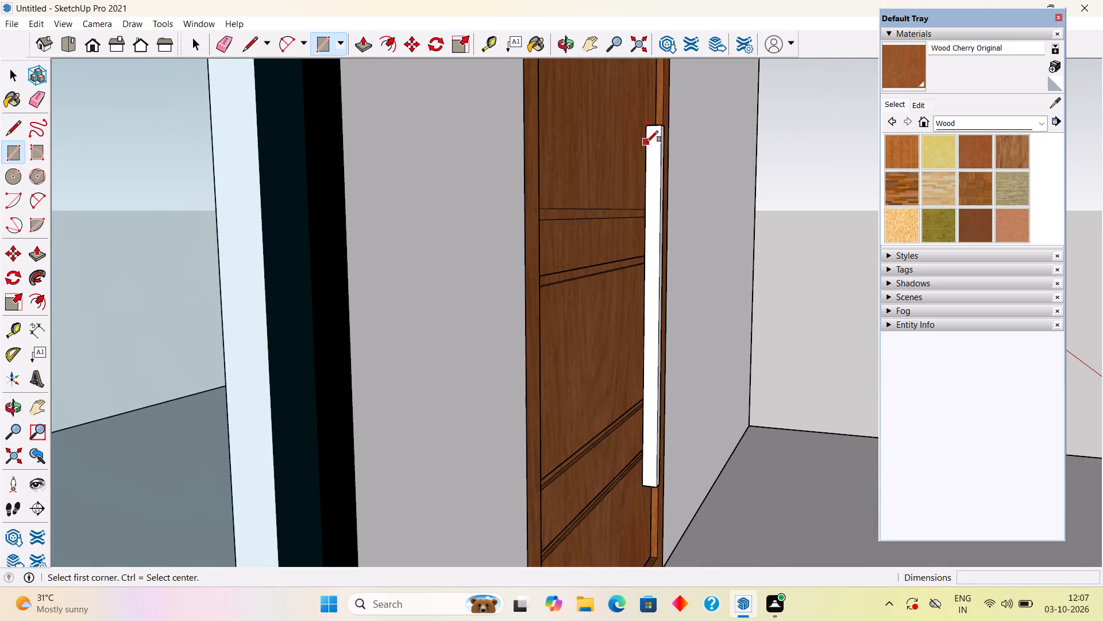
click(647, 142)
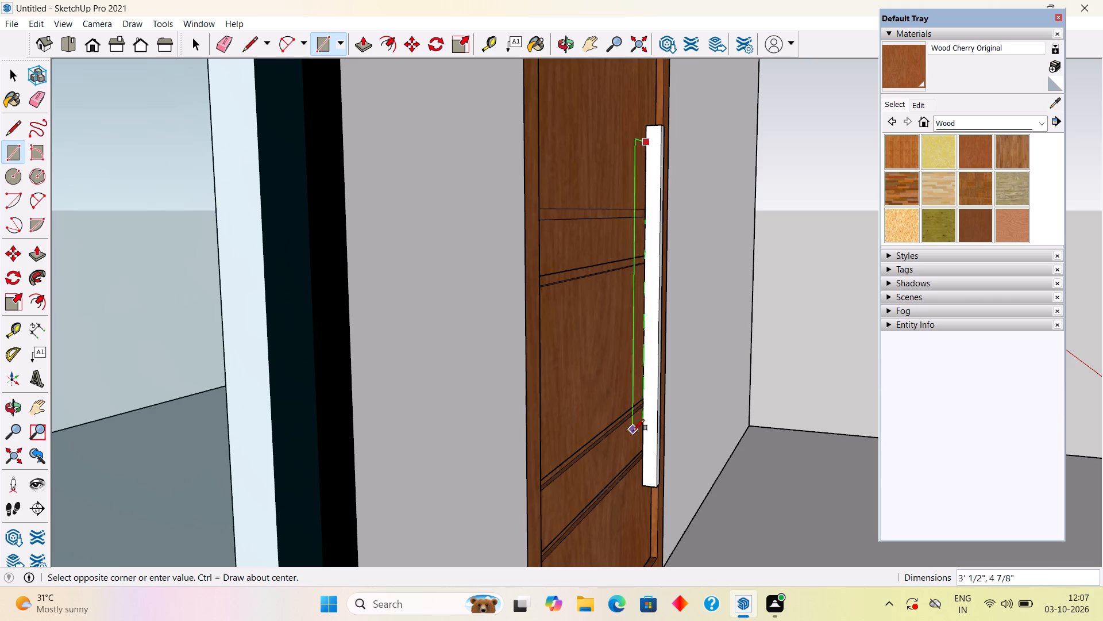
scroll(653, 477, up, 3)
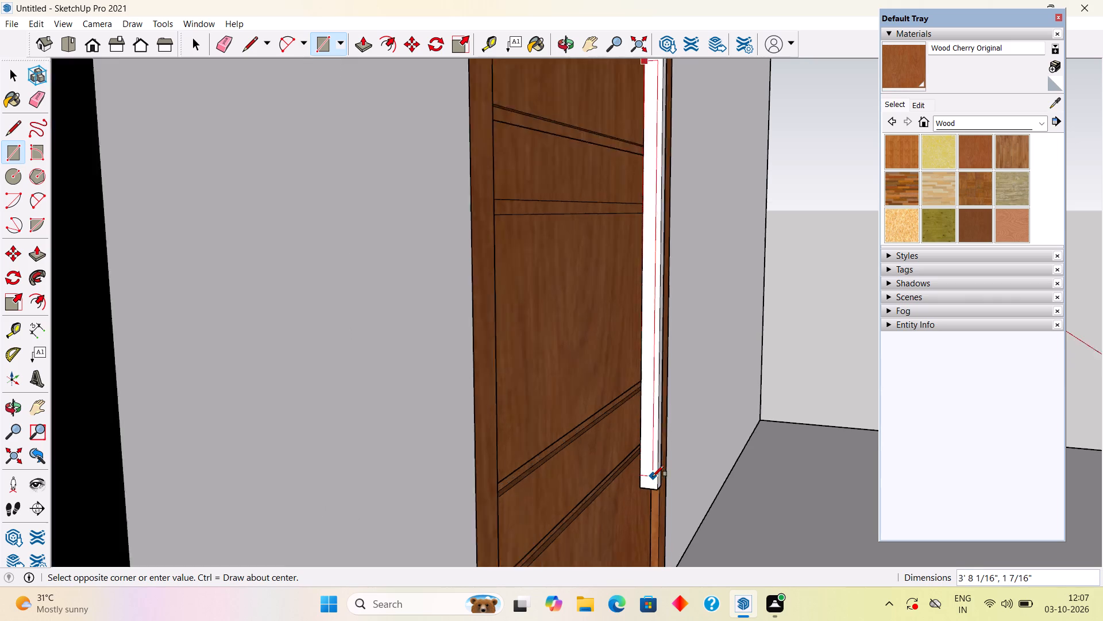
scroll(653, 477, up, 9)
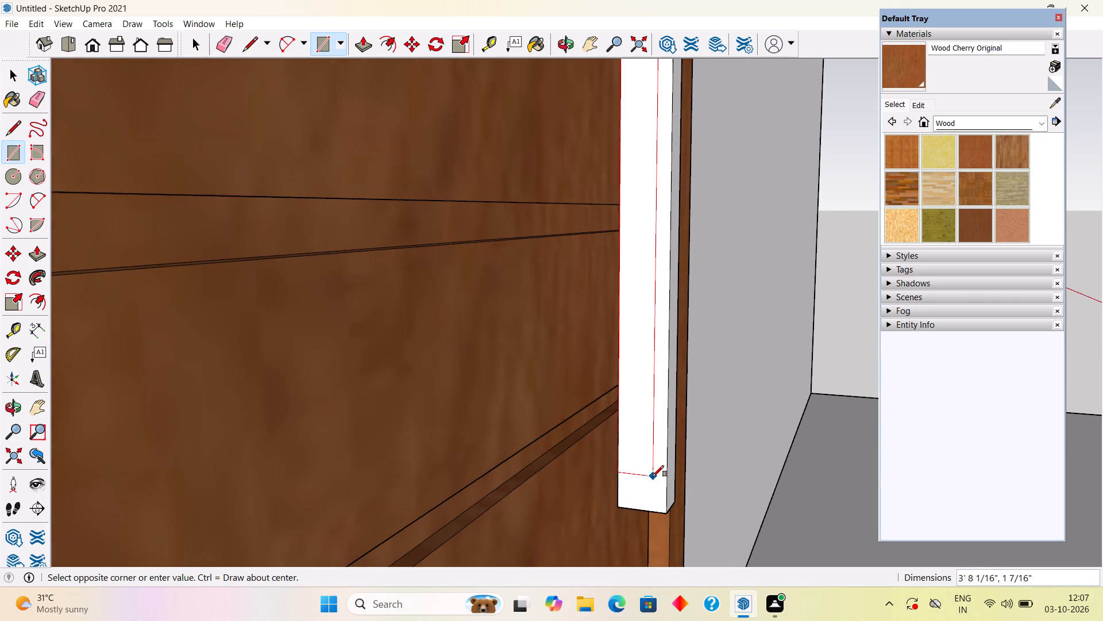
click(653, 477)
key(space)
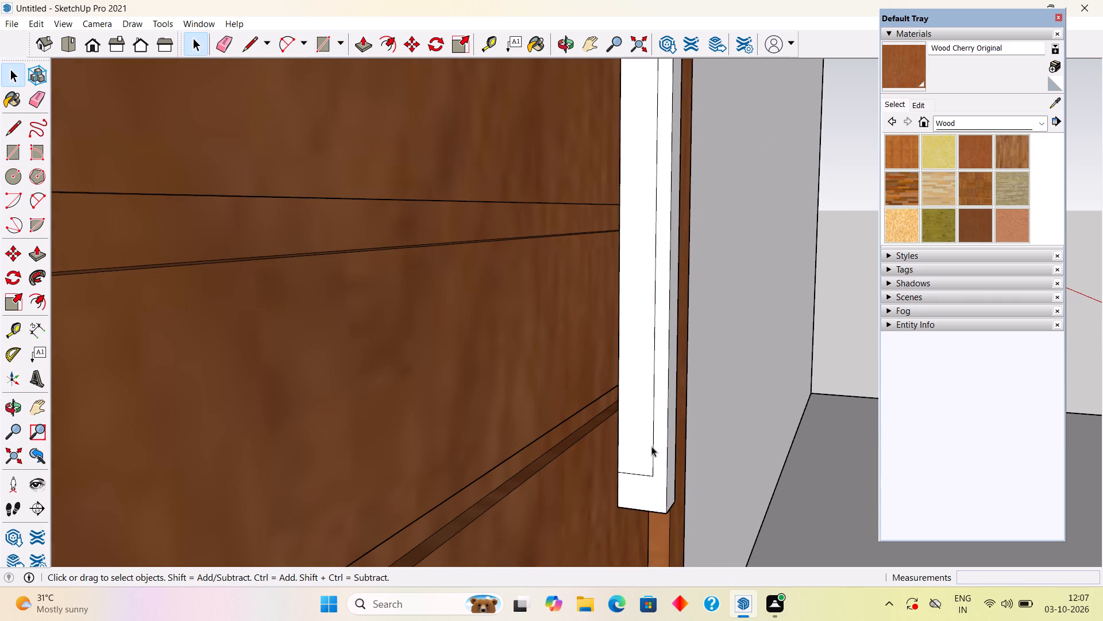
Push the side rectangle through the bar's full width to cut the grip gap, leaving a mounting leg at each end.
middle_drag(657, 442, 633, 495)
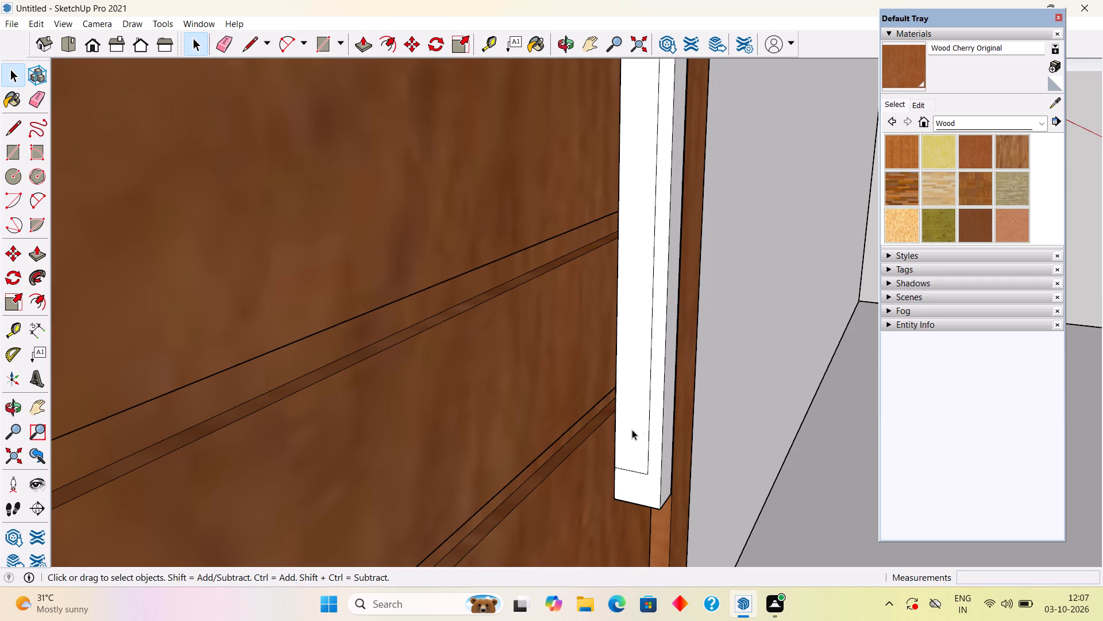
click(639, 427)
key(p)
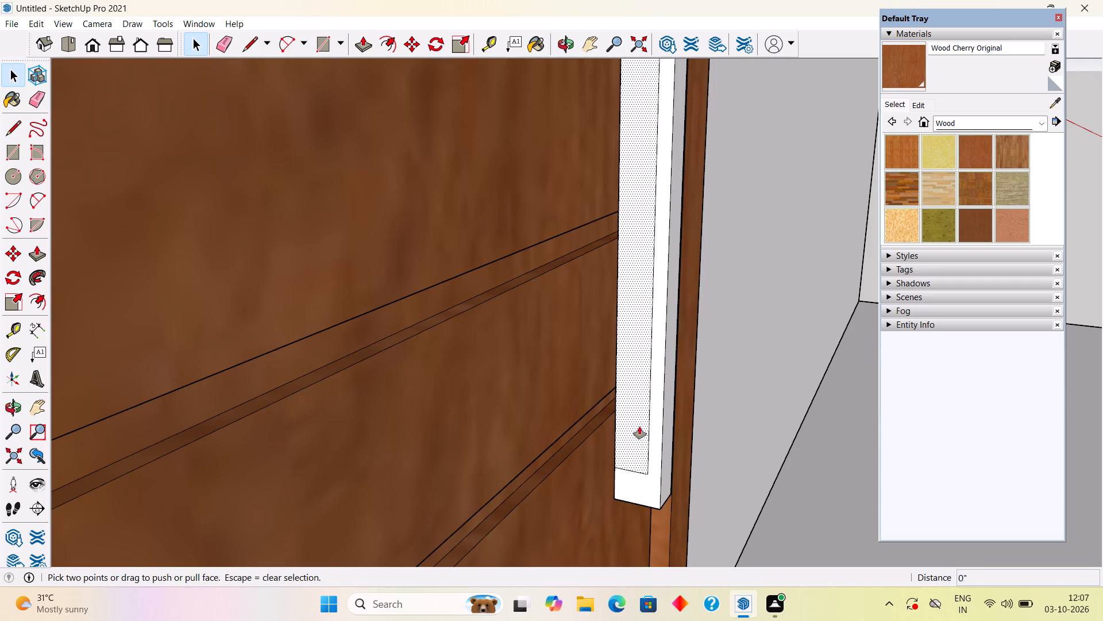
drag(639, 427, 669, 402)
middle_drag(653, 417, 530, 435)
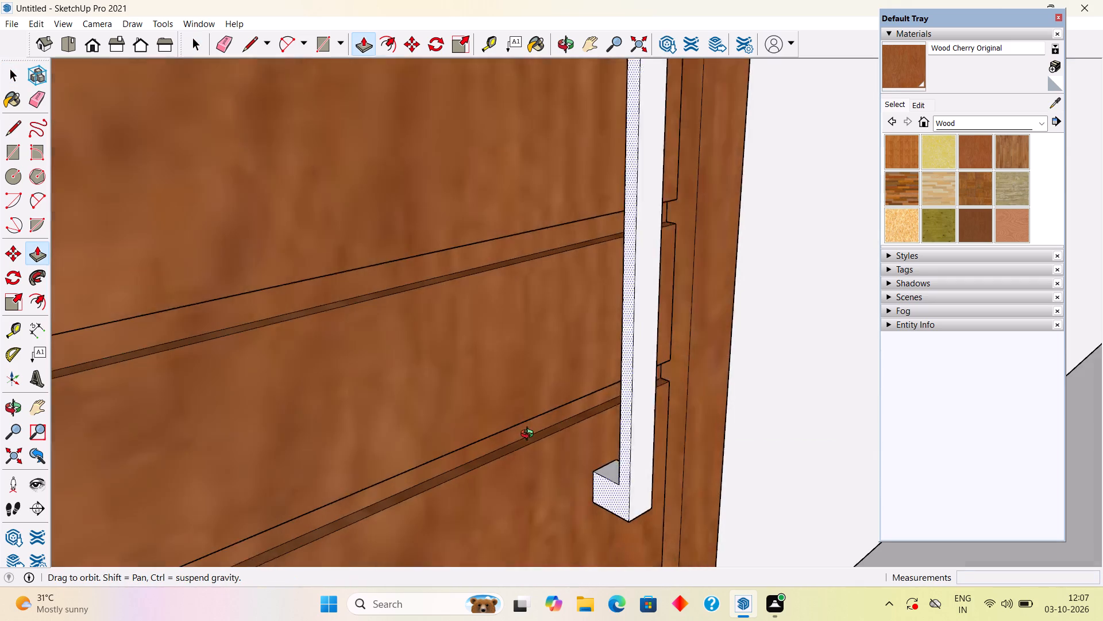
scroll(529, 436, down, 2)
middle_drag(530, 435, 529, 436)
scroll(528, 439, down, 8)
key(space)
Group all the geometry of the door handle and clear the selection.
middle_drag(633, 441, 755, 442)
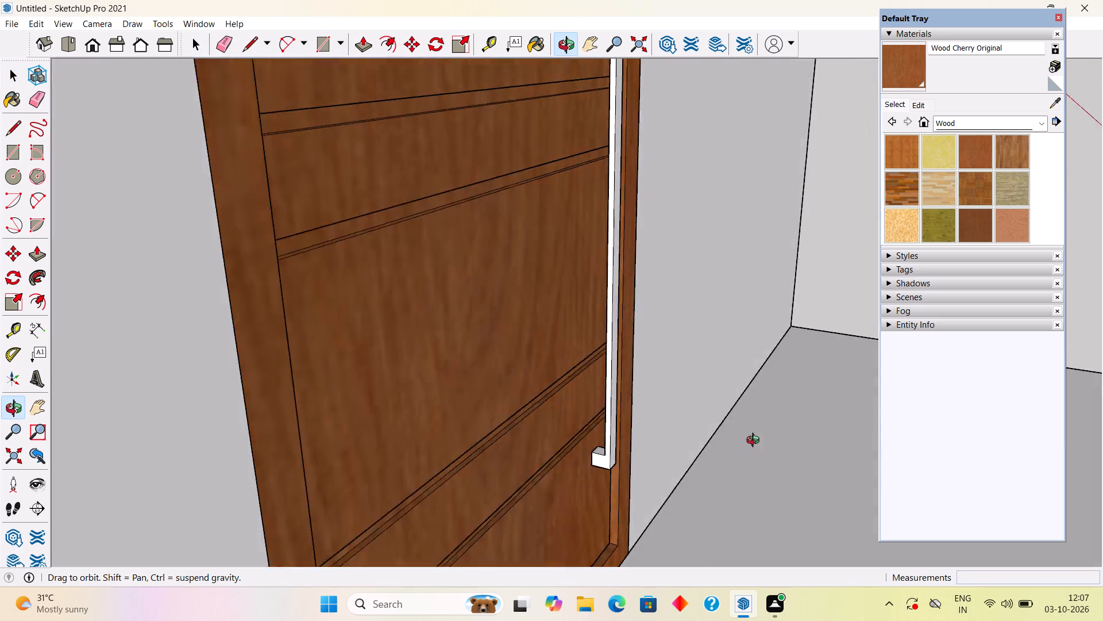
middle_drag(755, 442, 708, 523)
scroll(811, 578, down, 3)
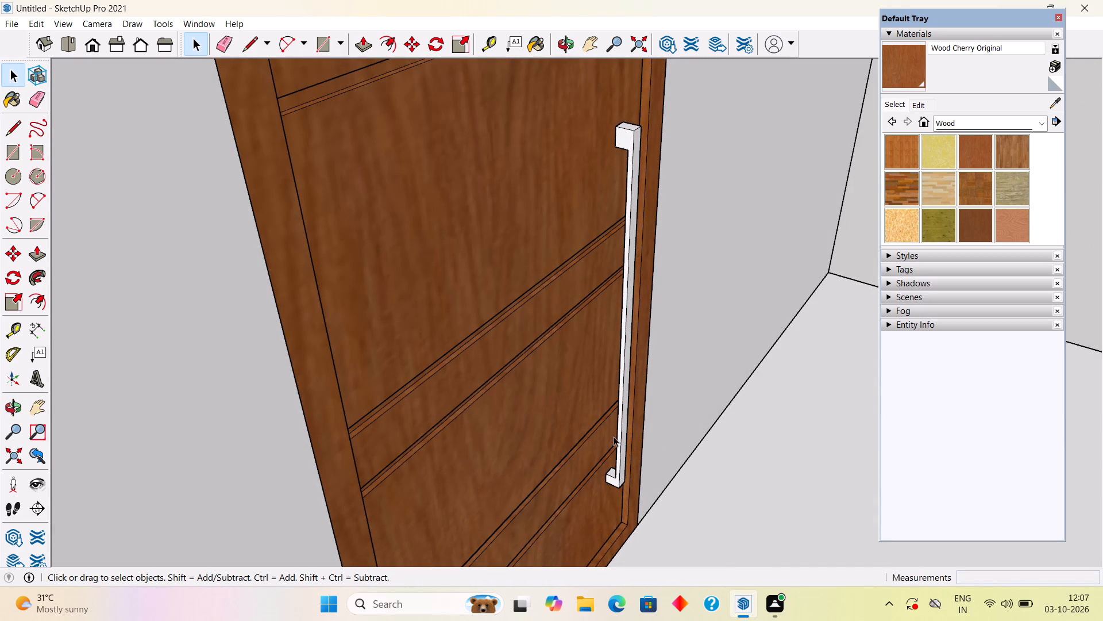
click(627, 432)
triple_click(624, 436)
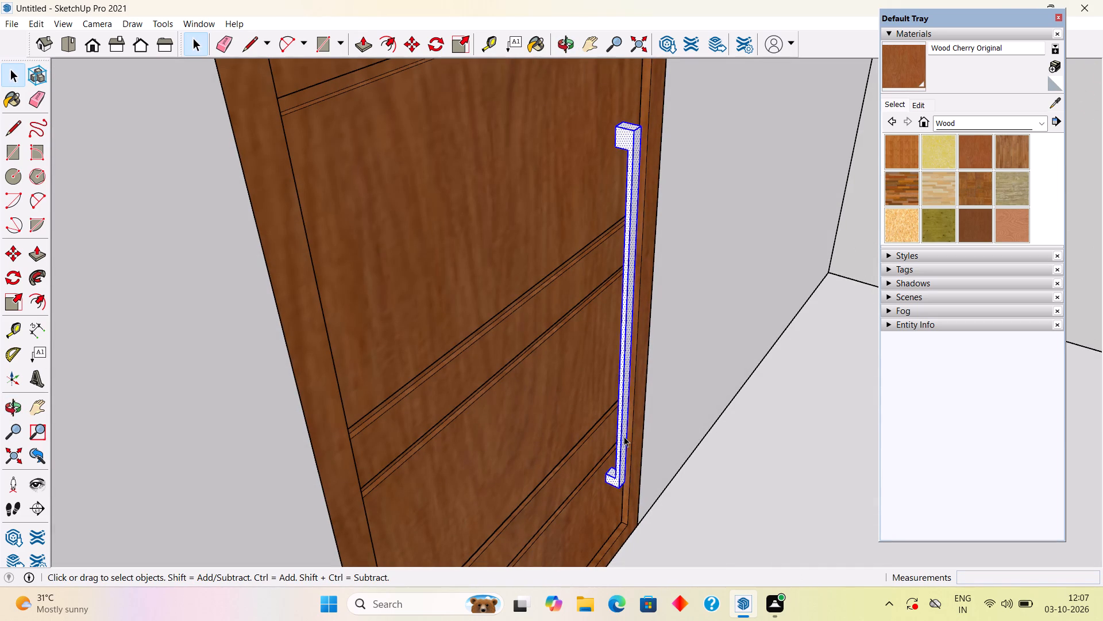
right_click(624, 436)
click(658, 335)
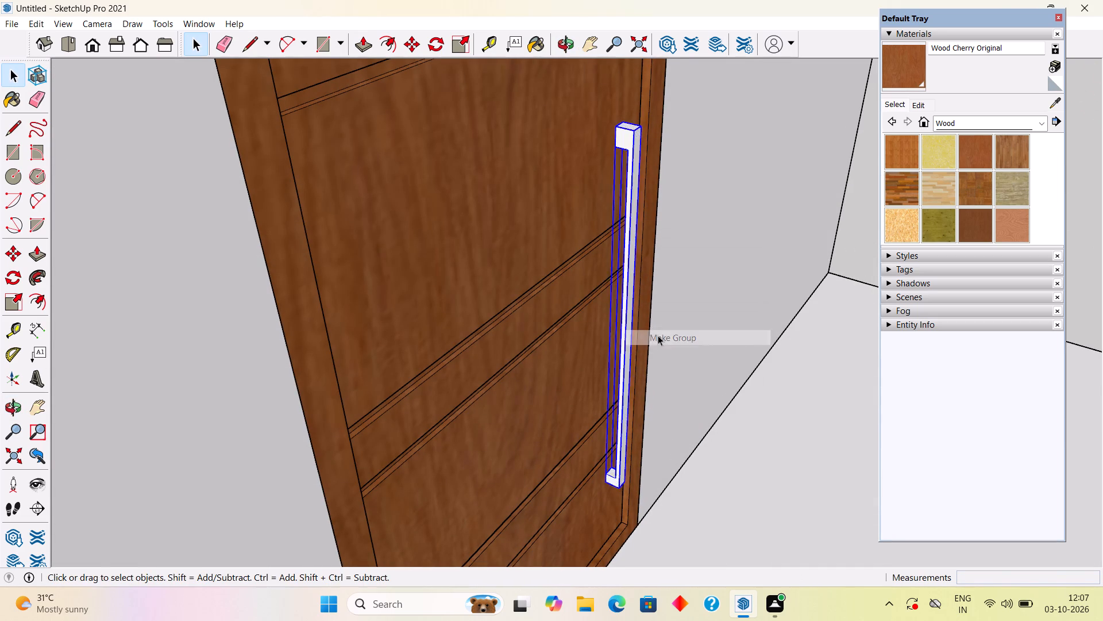
scroll(659, 335, down, 11)
middle_drag(540, 377, 436, 300)
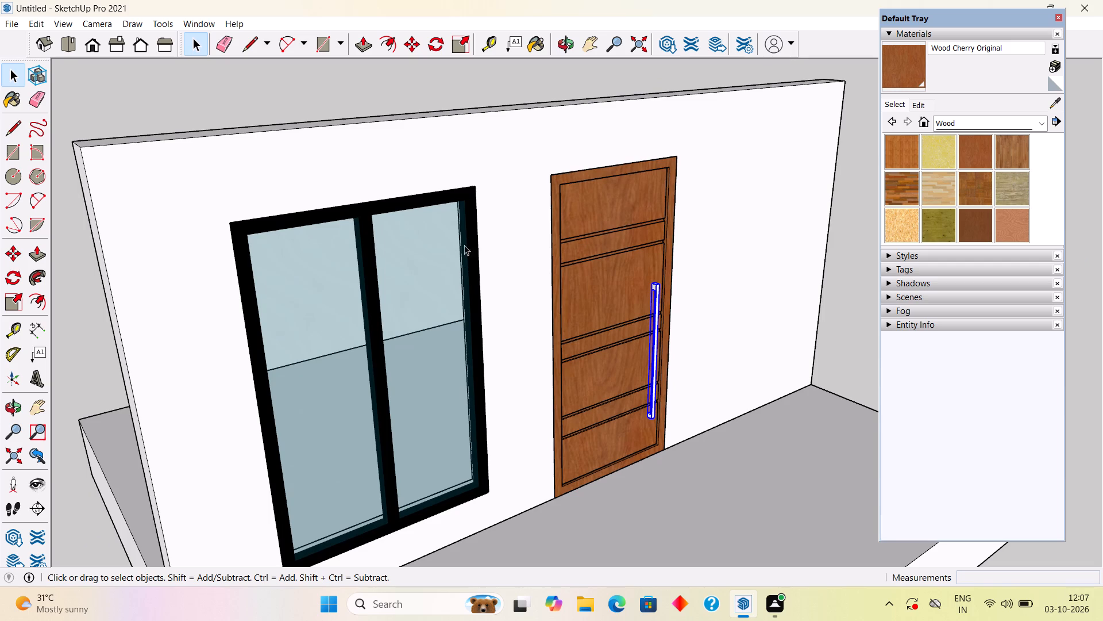
click(381, 96)
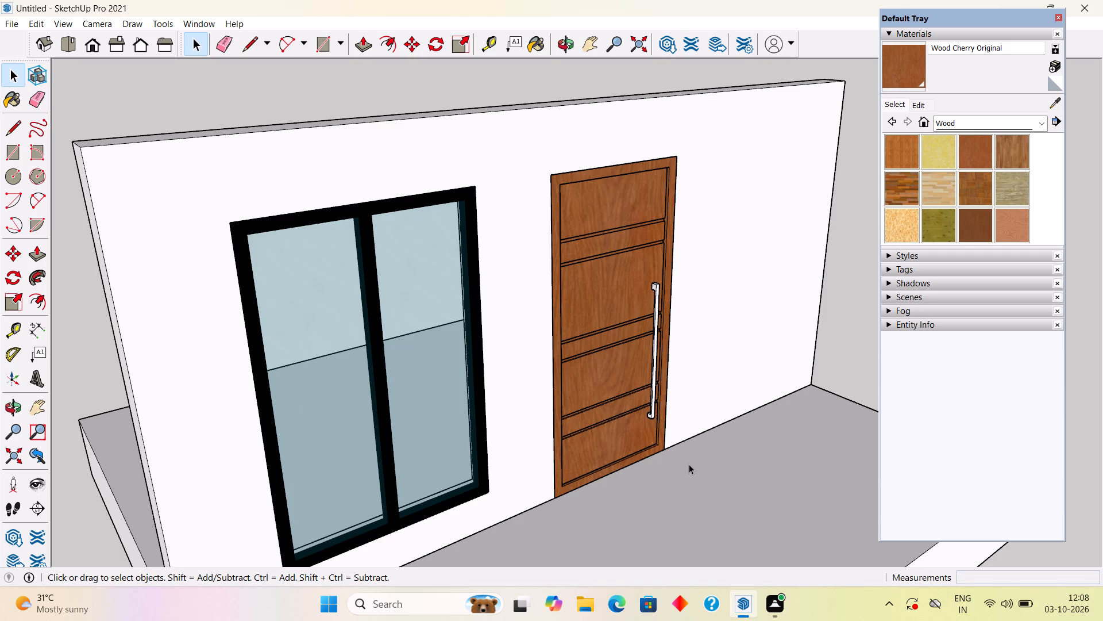
Paint the door handle group with Metal Seamed from the Metal materials.
scroll(708, 462, down, 4)
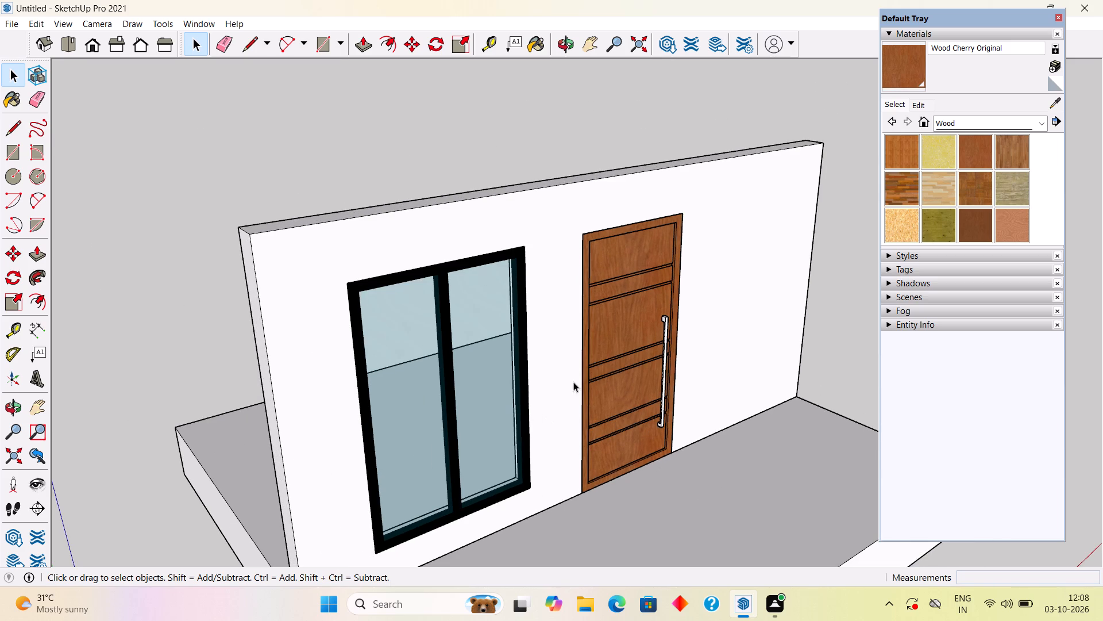
click(972, 120)
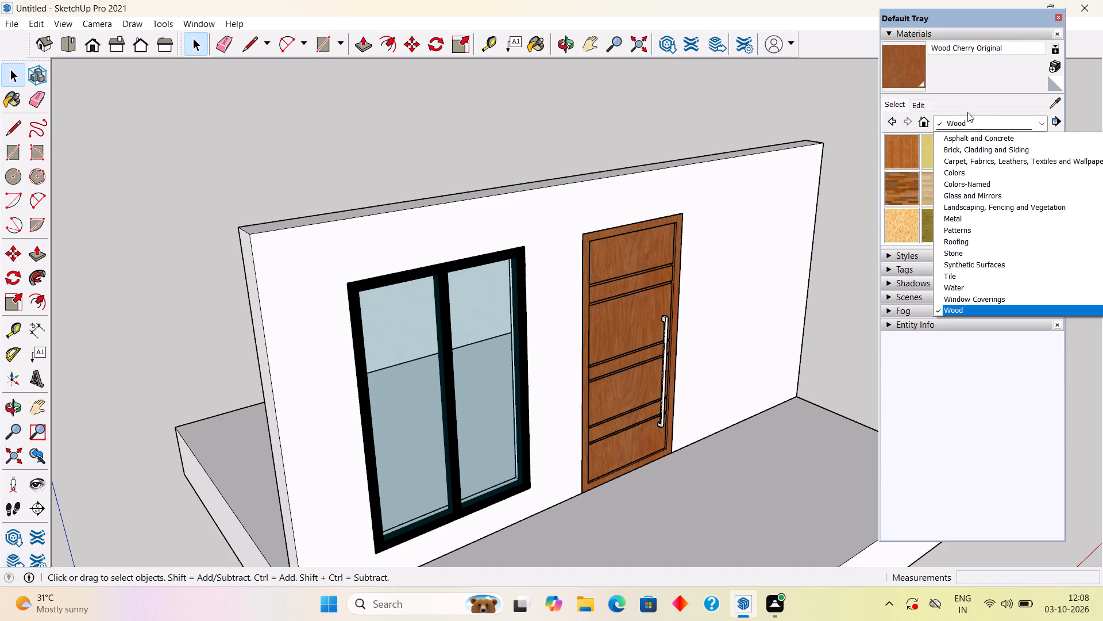
click(957, 214)
click(974, 191)
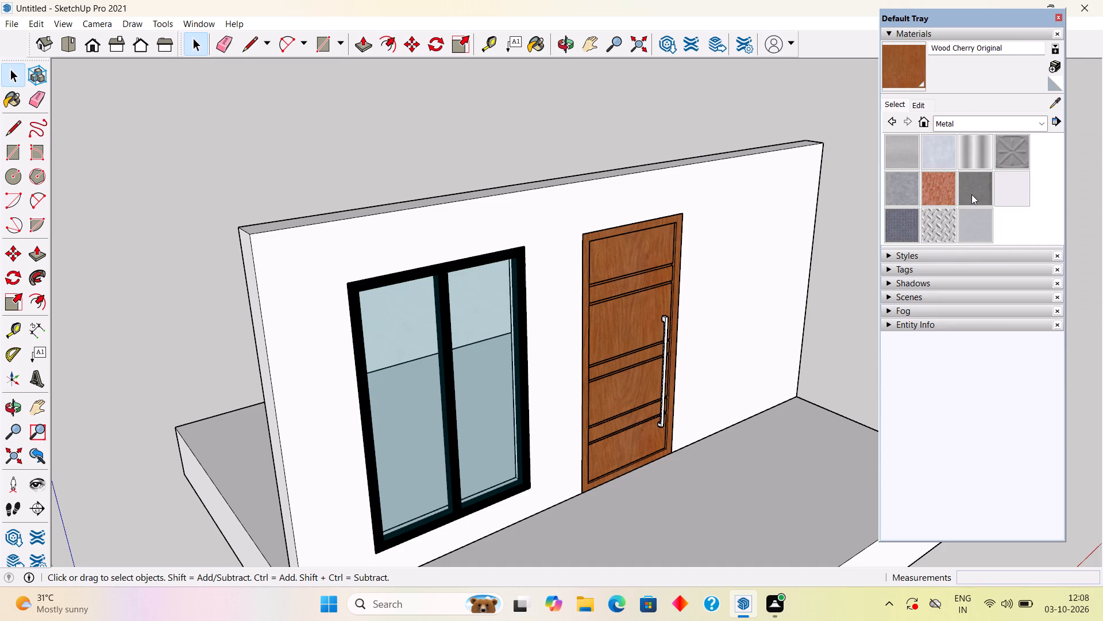
scroll(693, 368, up, 16)
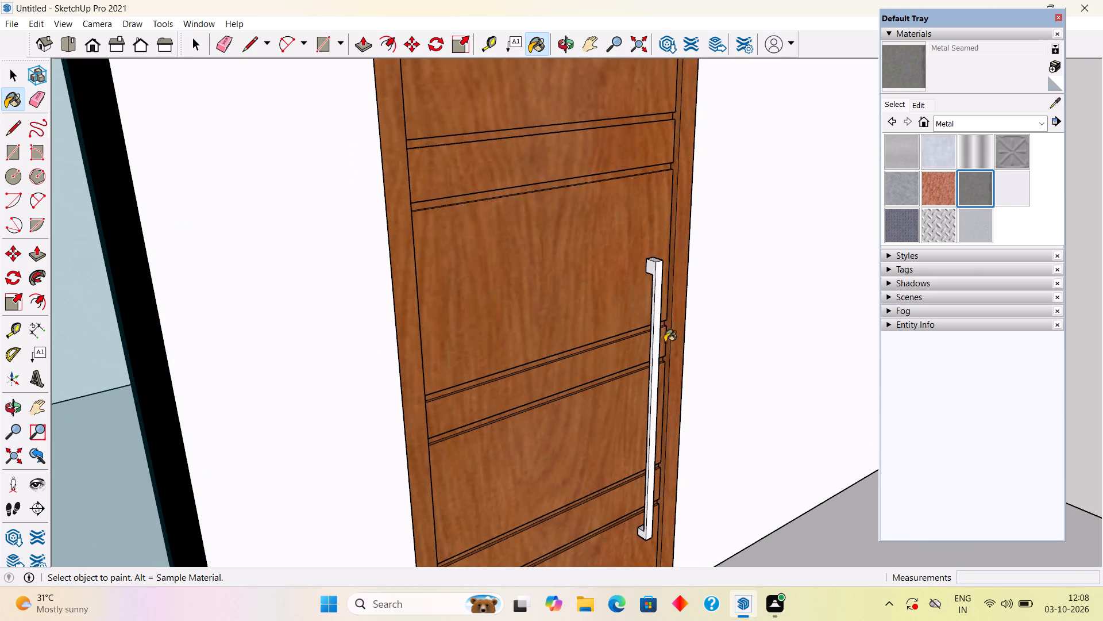
click(657, 340)
scroll(657, 340, down, 6)
key(space)
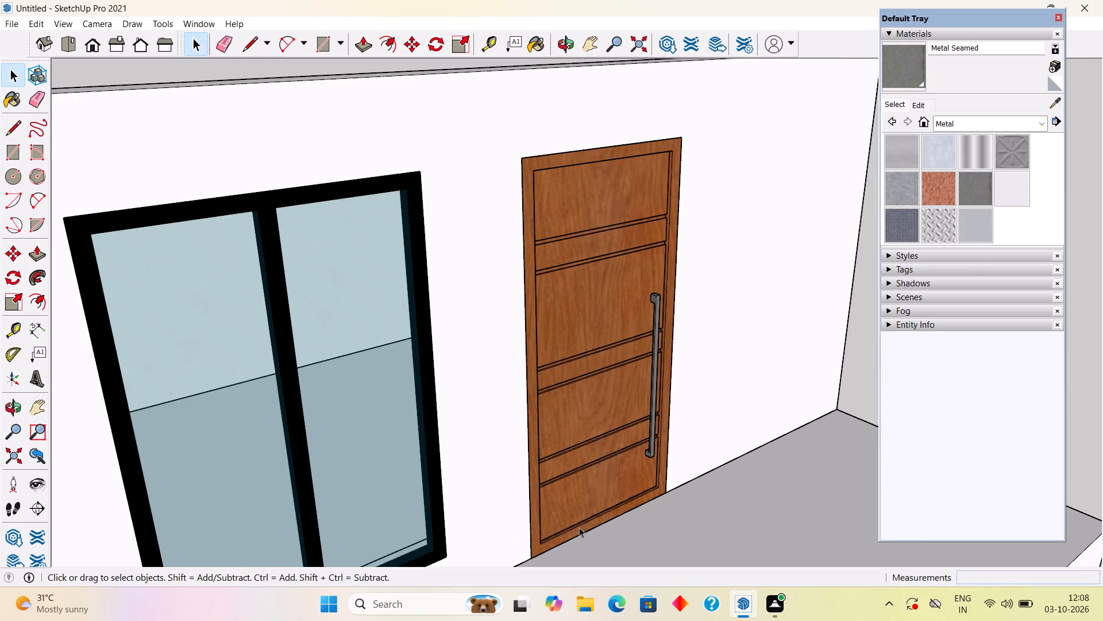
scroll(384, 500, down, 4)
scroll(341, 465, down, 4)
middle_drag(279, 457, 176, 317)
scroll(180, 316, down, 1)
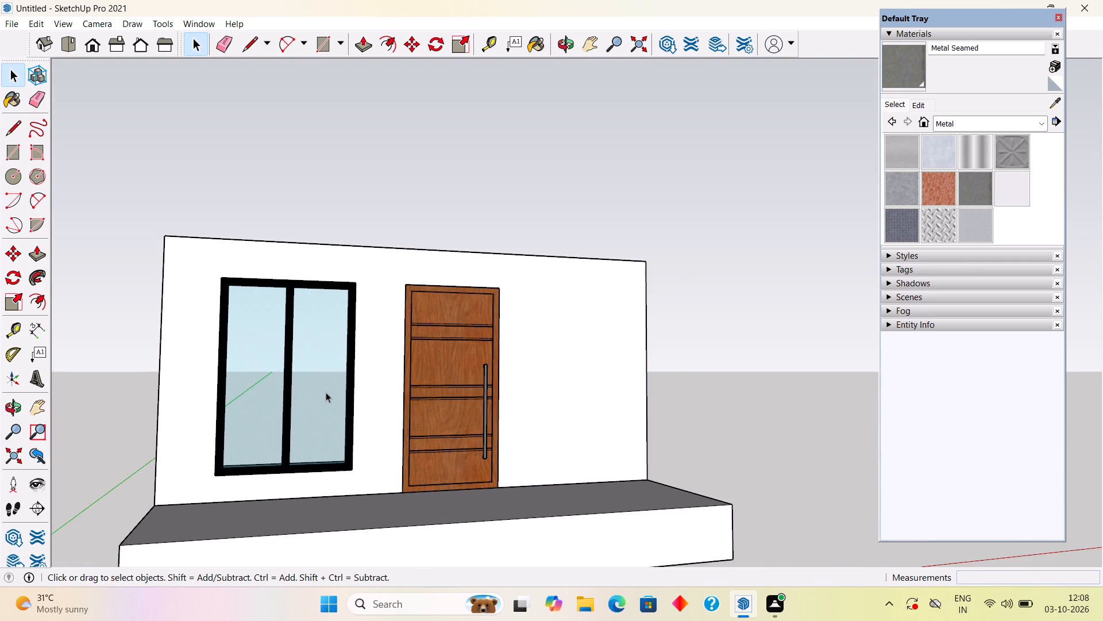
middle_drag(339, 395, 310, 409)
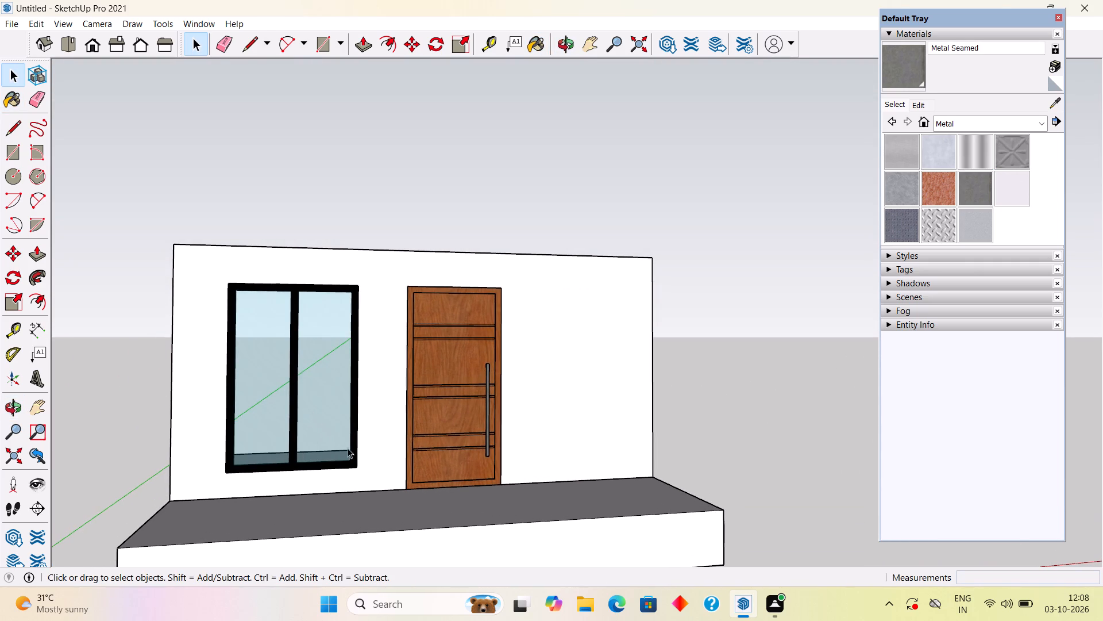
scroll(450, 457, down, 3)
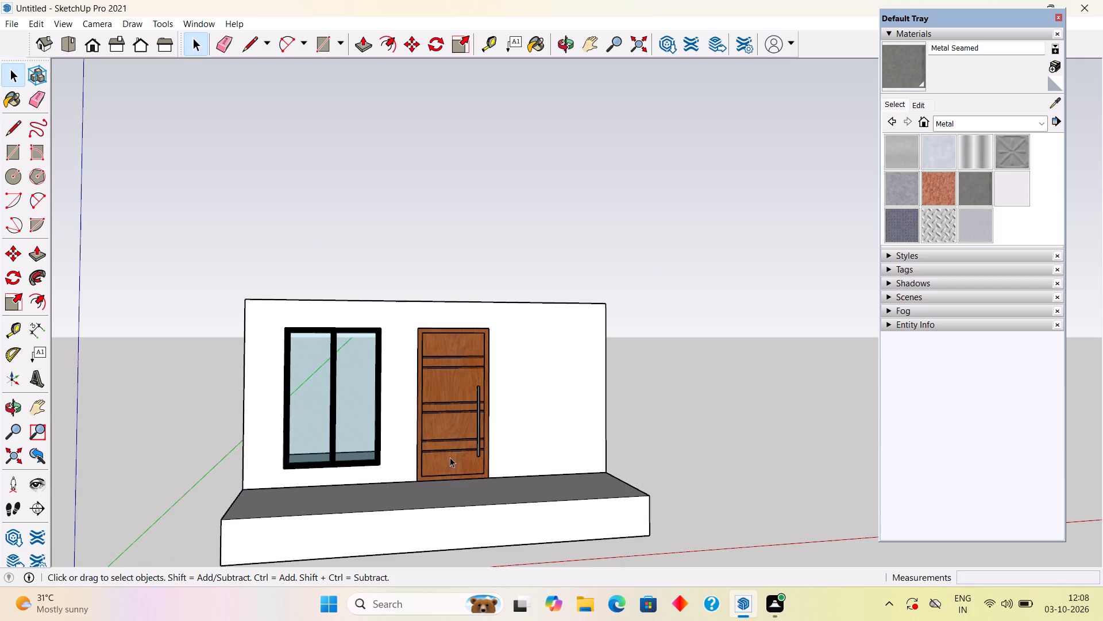
Examine the front of the wall, checking the door with its metal handle and the window from several angles and distances.
middle_drag(385, 450, 340, 484)
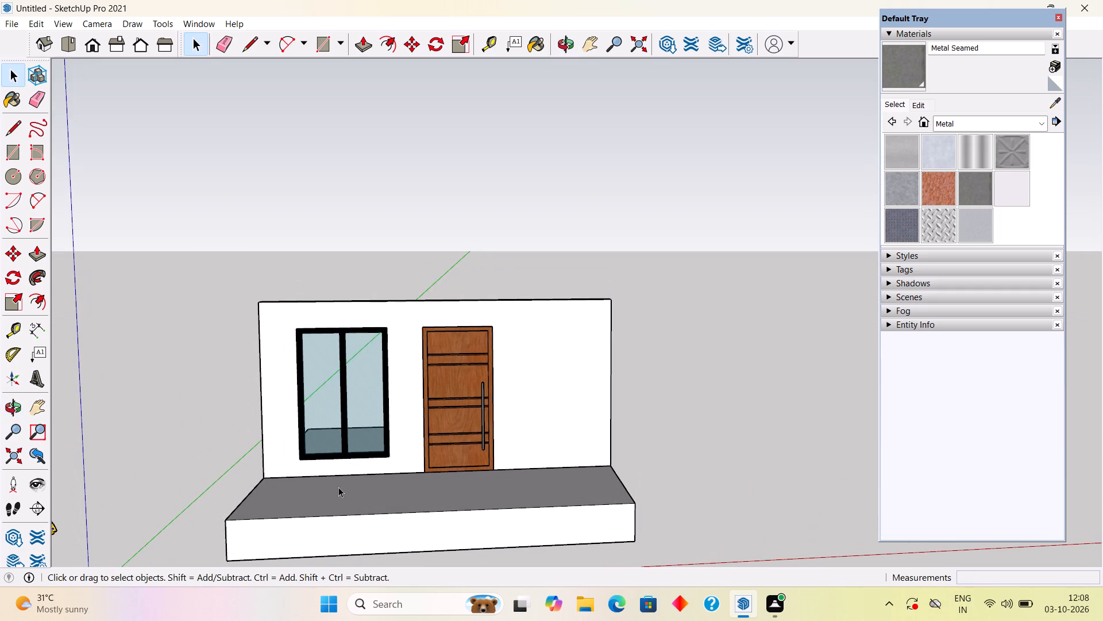
key(space)
scroll(449, 433, up, 1)
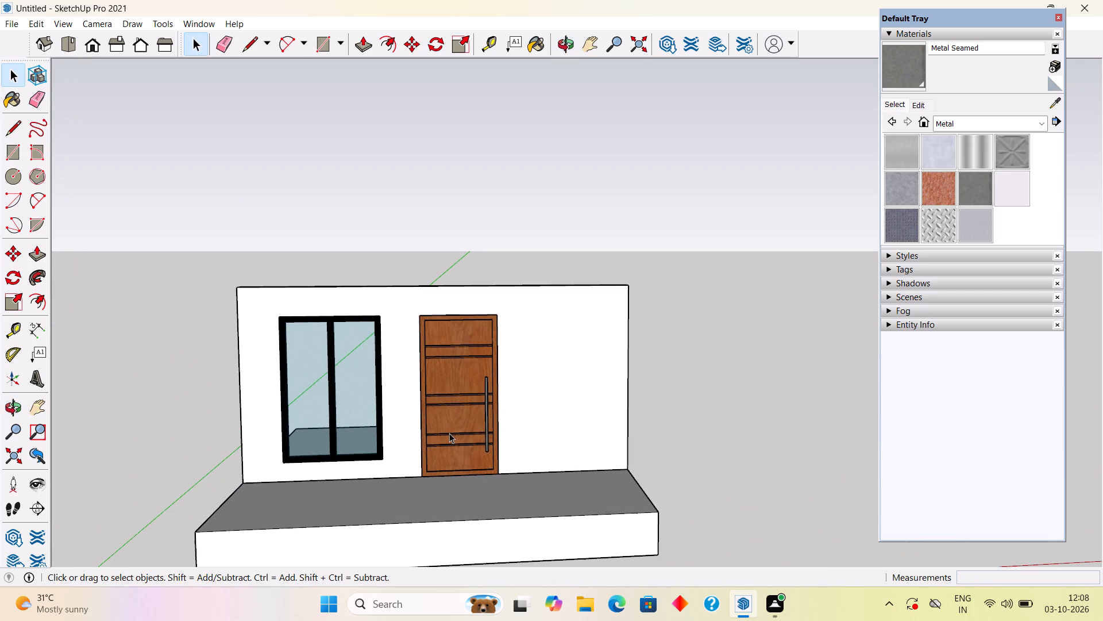
scroll(449, 433, up, 8)
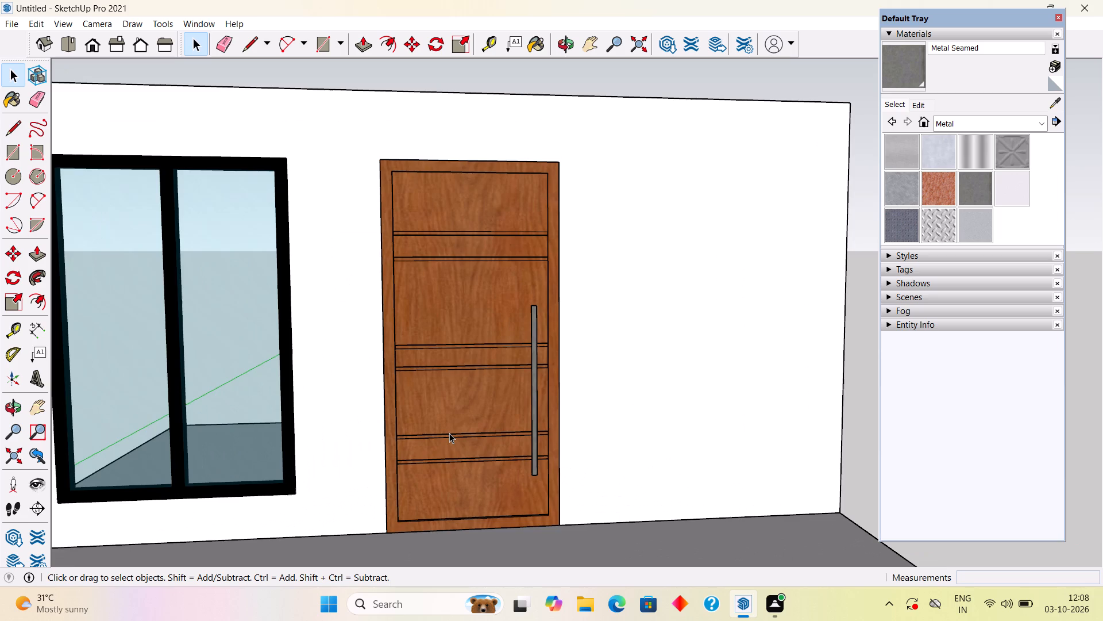
scroll(449, 433, up, 2)
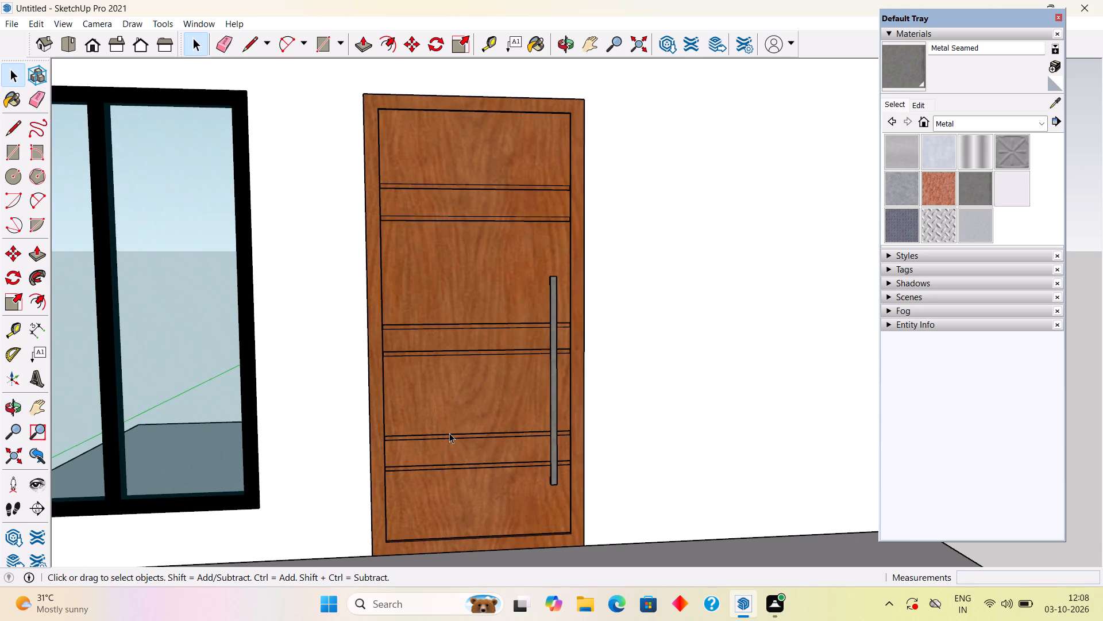
scroll(449, 433, down, 1)
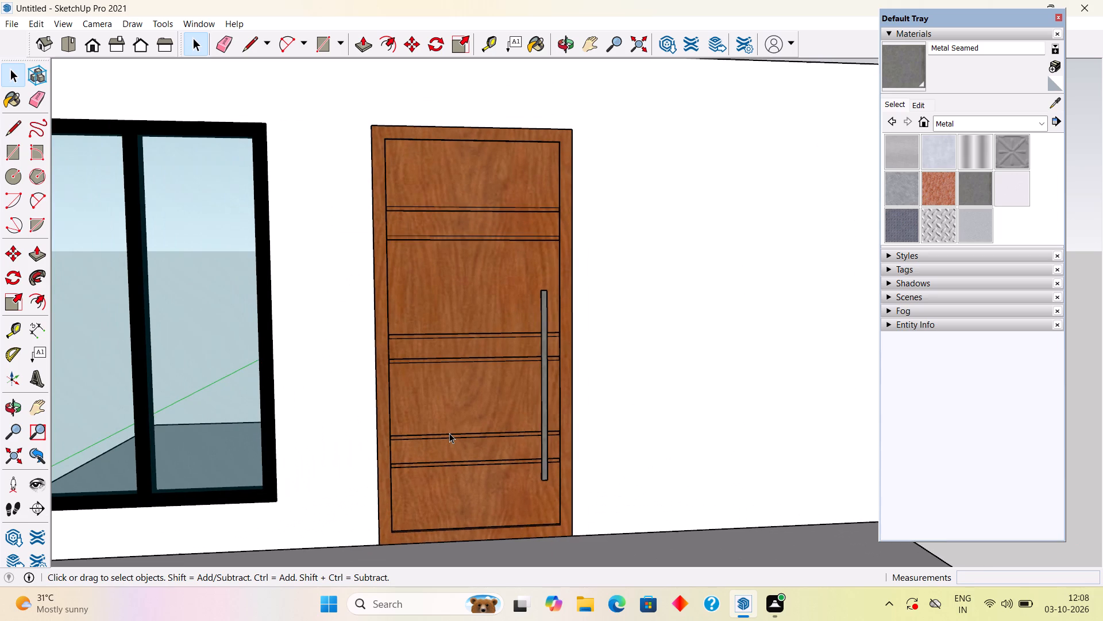
scroll(449, 433, down, 8)
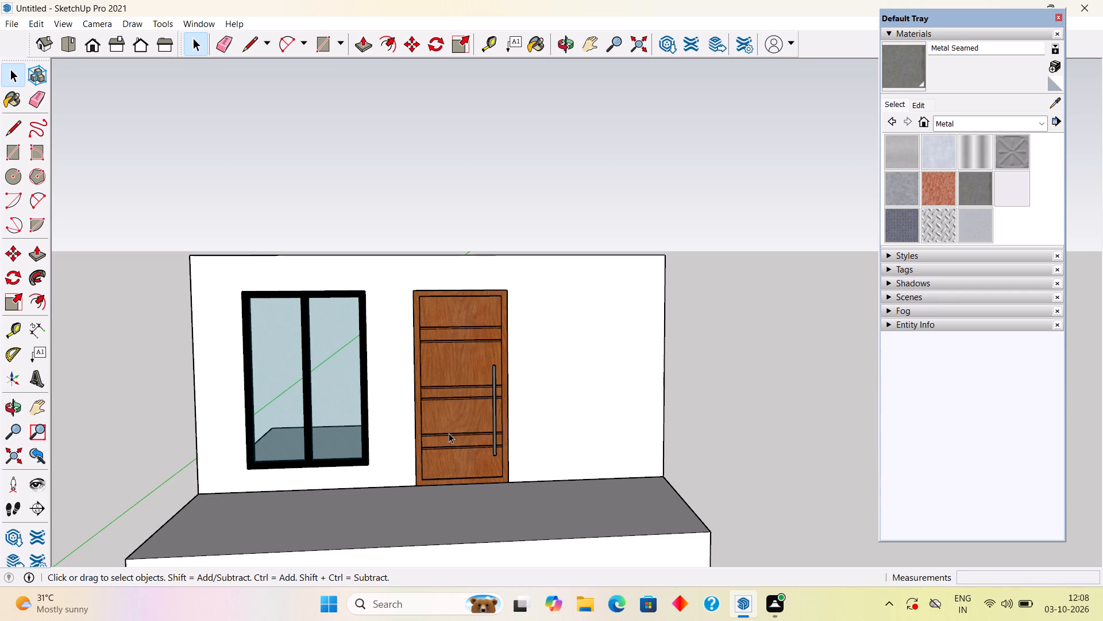
middle_drag(402, 424, 311, 412)
middle_drag(372, 462, 367, 460)
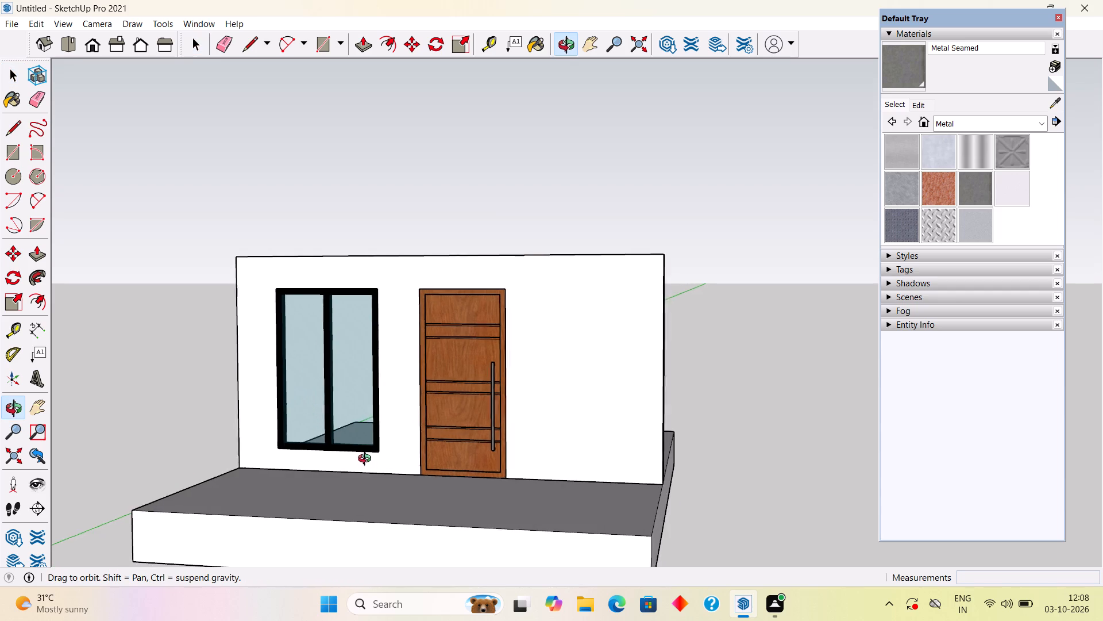
middle_drag(367, 460, 436, 513)
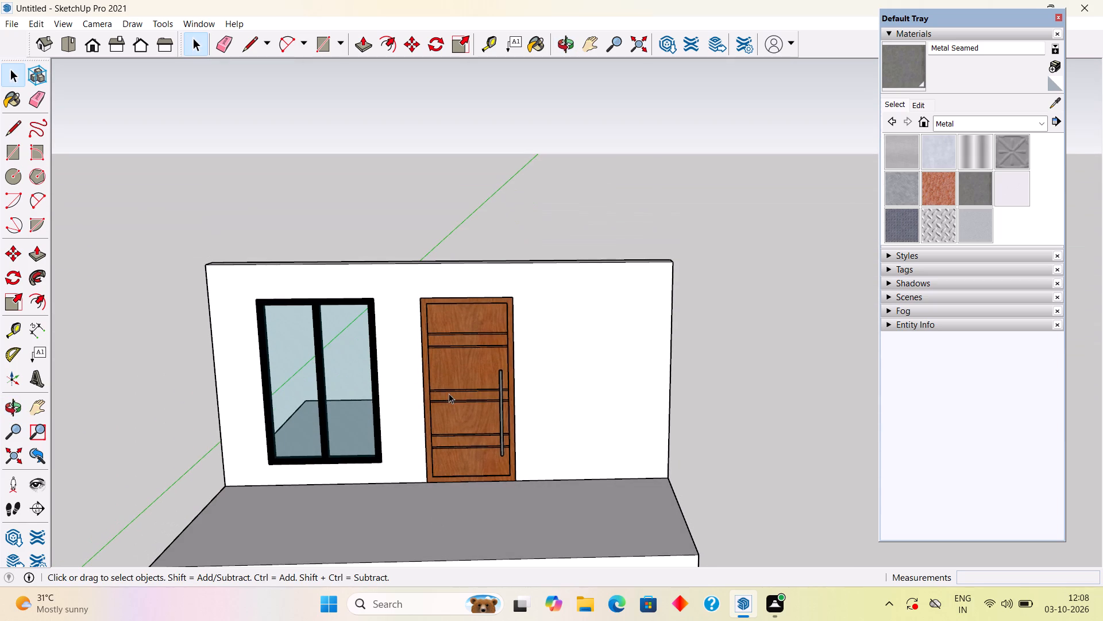
scroll(400, 415, down, 5)
middle_drag(414, 493, 435, 461)
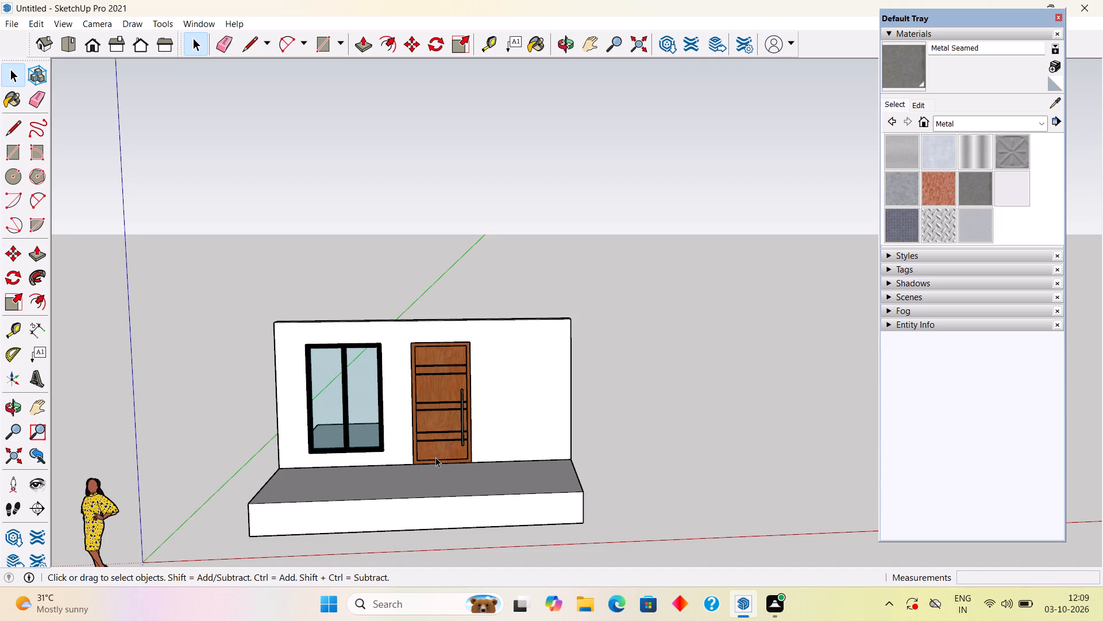
scroll(435, 457, down, 2)
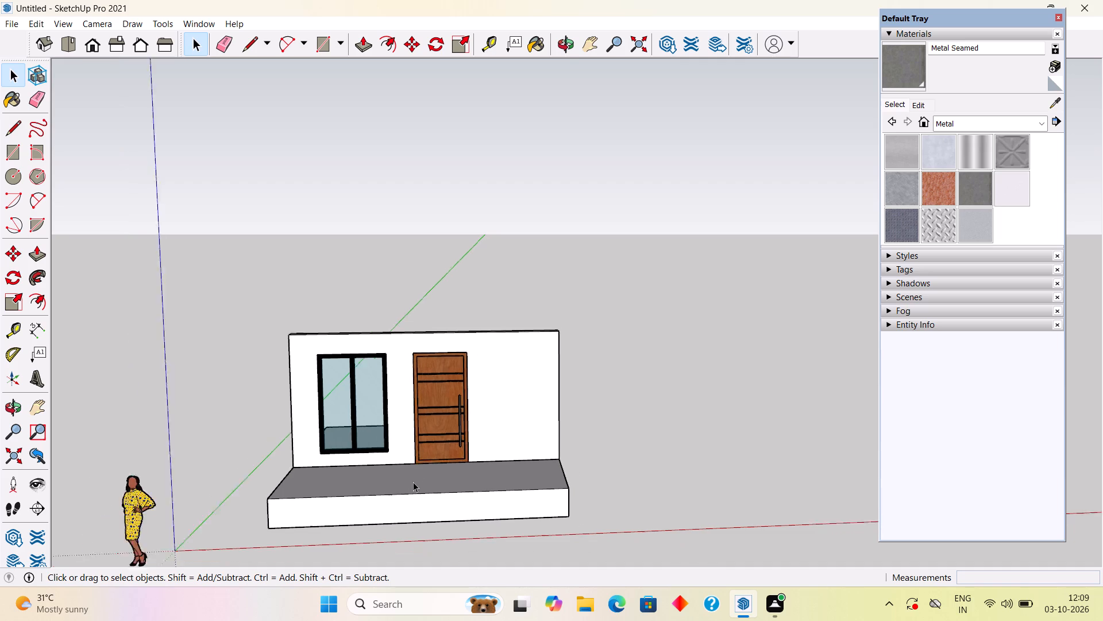
middle_drag(413, 482, 348, 461)
scroll(524, 453, up, 3)
middle_drag(500, 415, 478, 449)
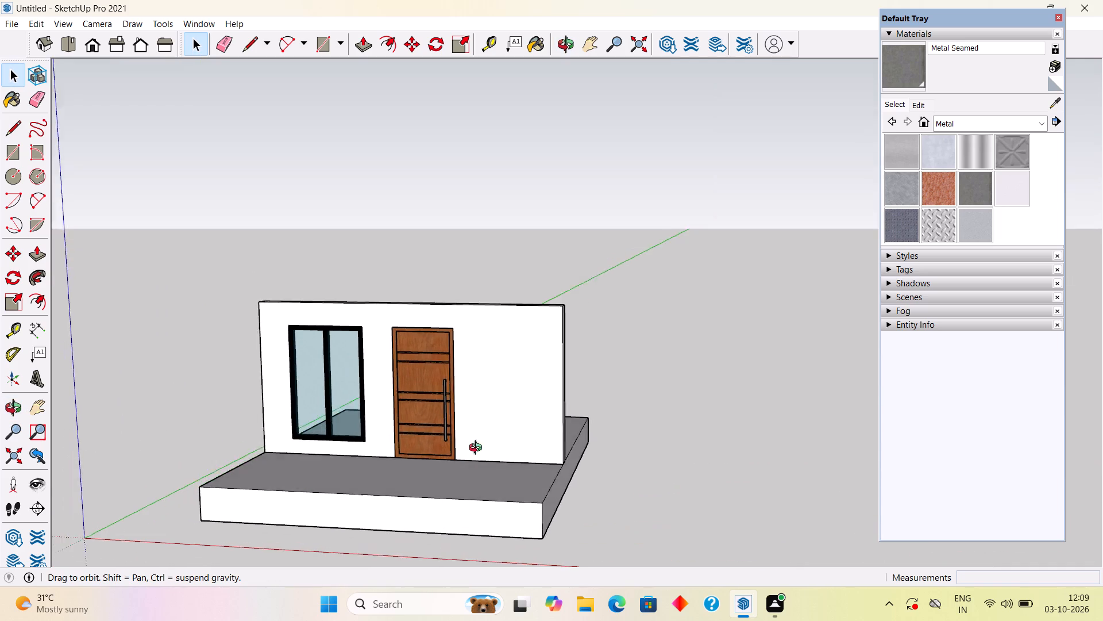
middle_drag(478, 449, 558, 446)
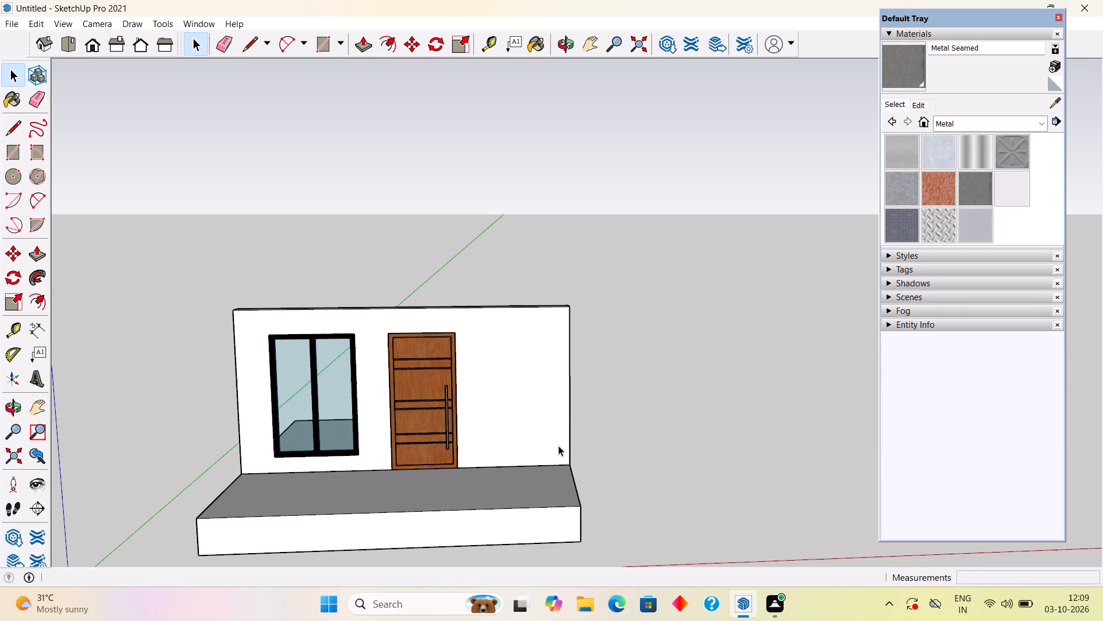
scroll(464, 377, up, 4)
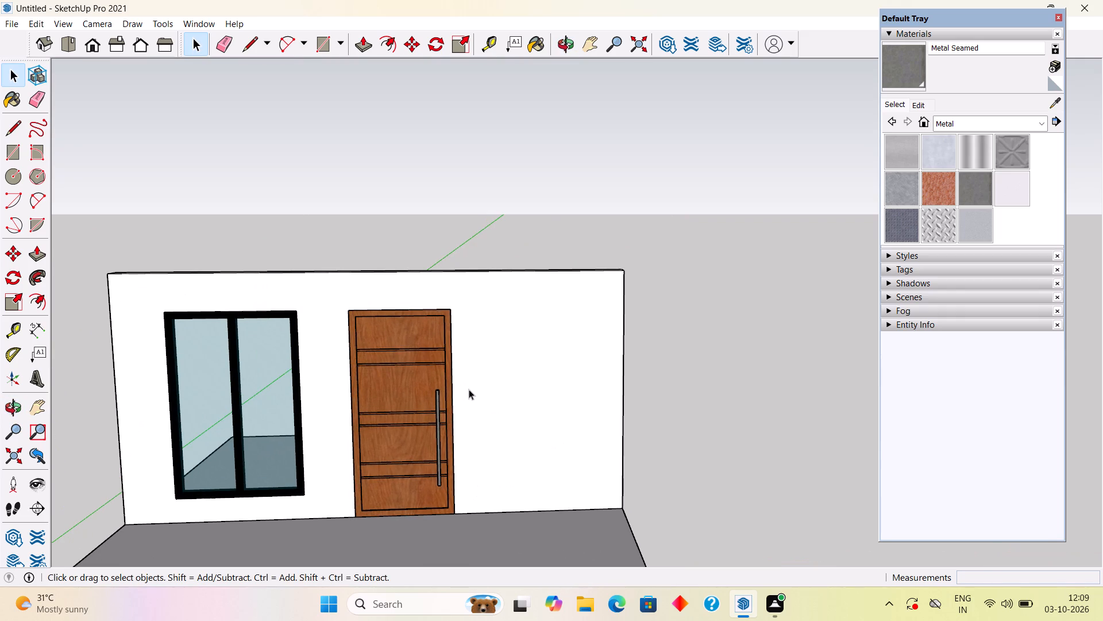
scroll(350, 459, down, 3)
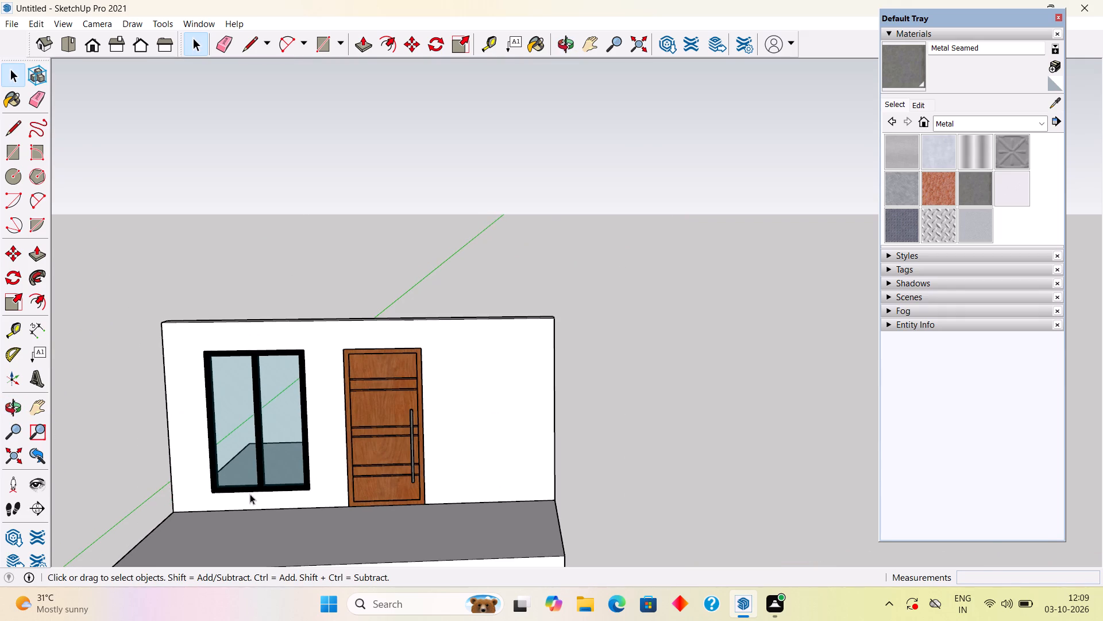
middle_drag(238, 482, 206, 455)
scroll(180, 446, down, 2)
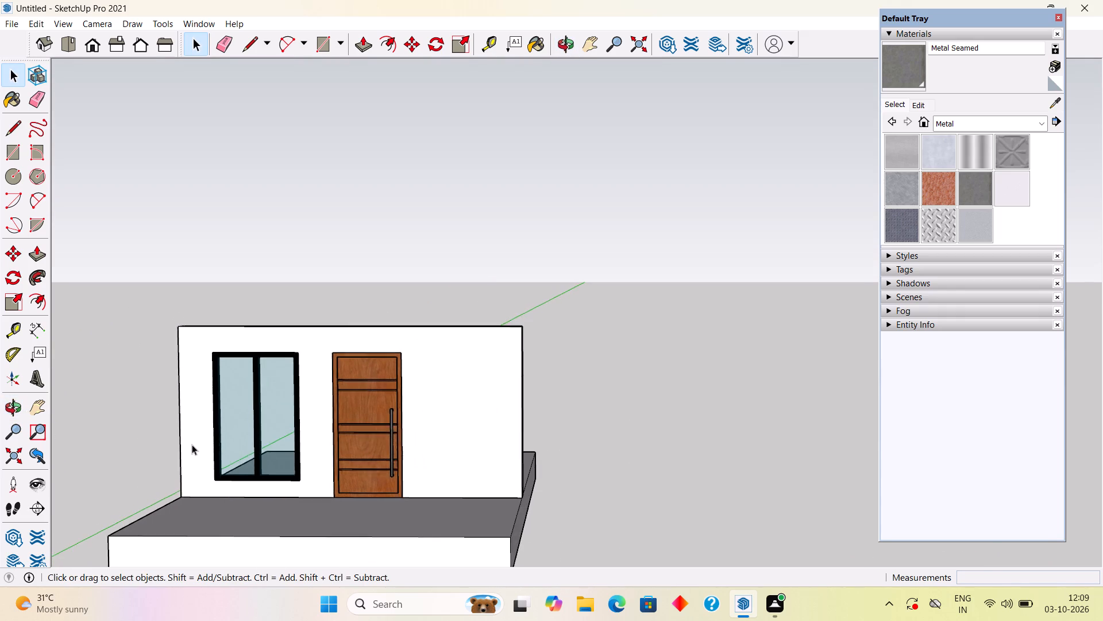
scroll(192, 444, down, 1)
shift+middle_drag(422, 462, 473, 462)
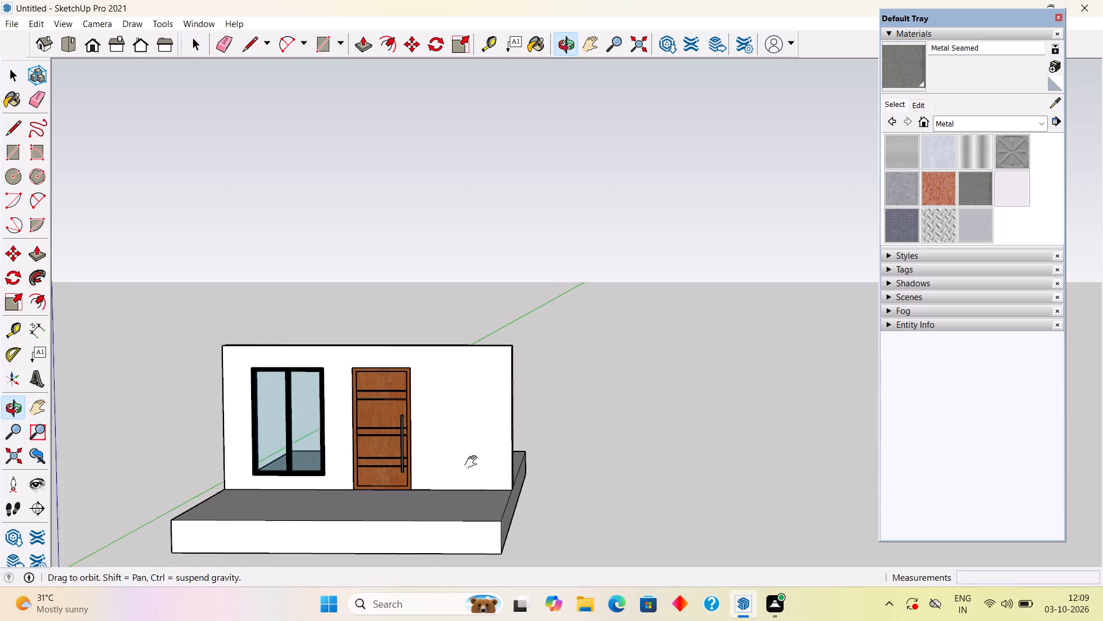
shift+middle_drag(473, 462, 553, 462)
scroll(418, 491, up, 1)
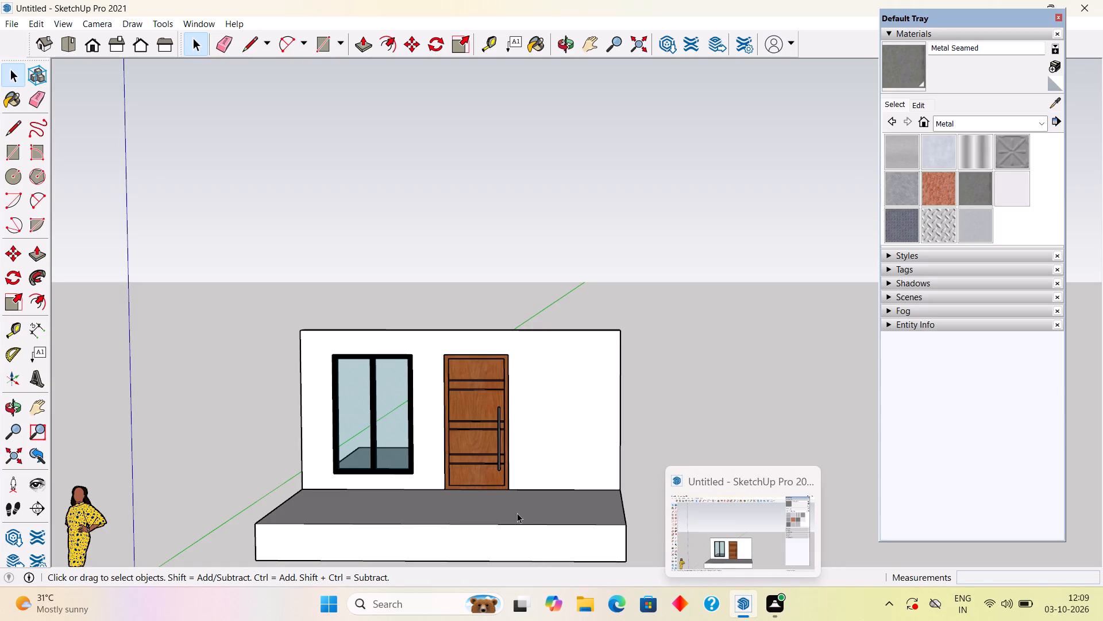
scroll(517, 513, down, 3)
scroll(500, 544, up, 3)
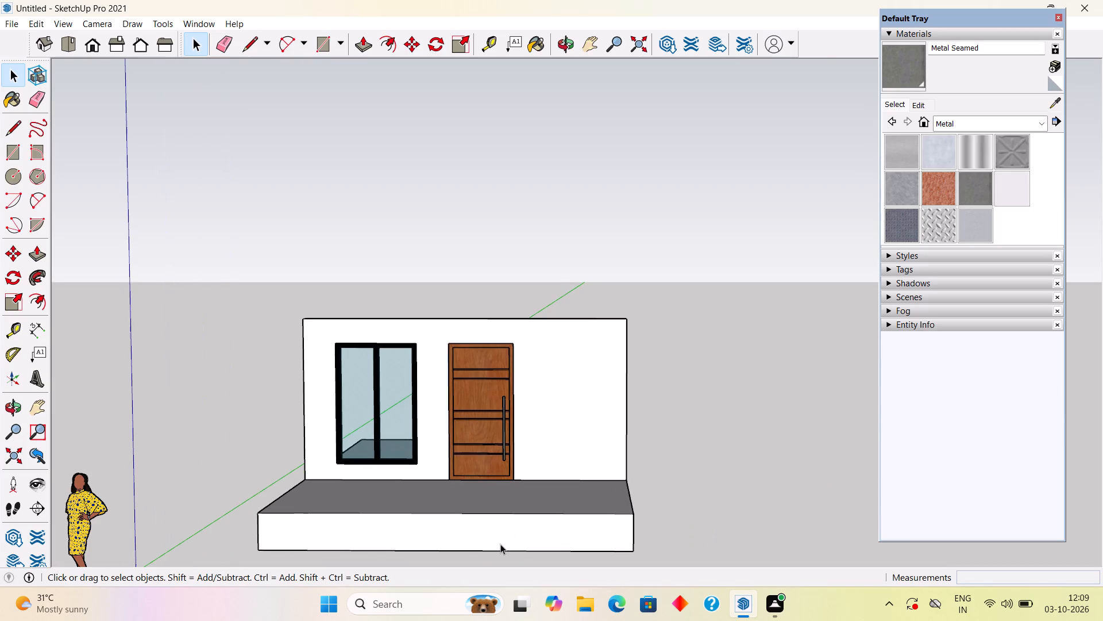
middle_drag(500, 544, 500, 568)
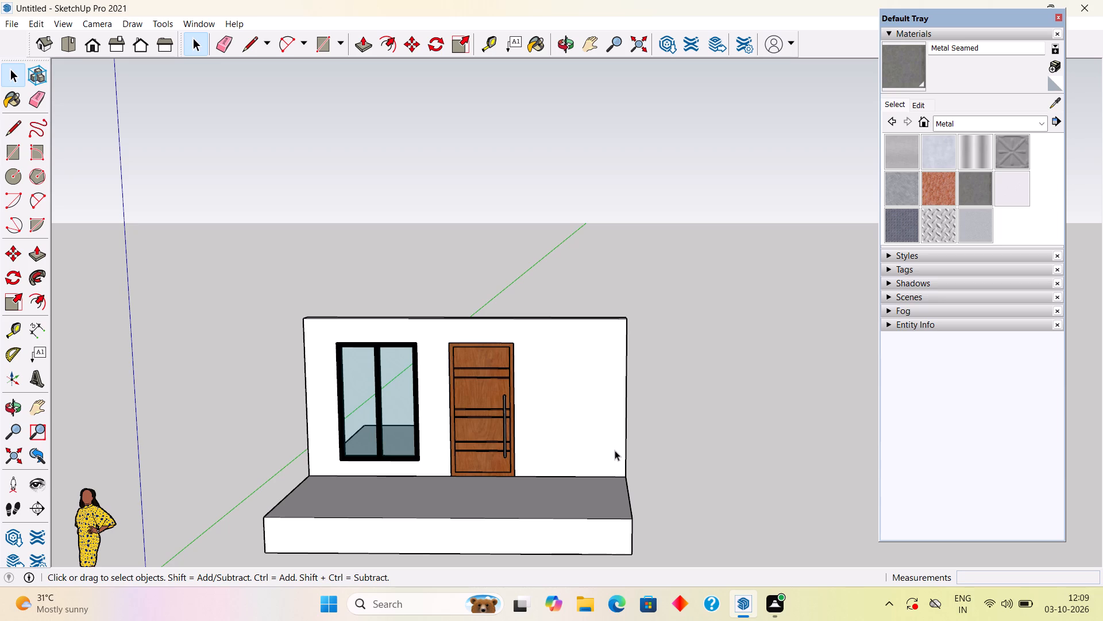
scroll(615, 451, down, 2)
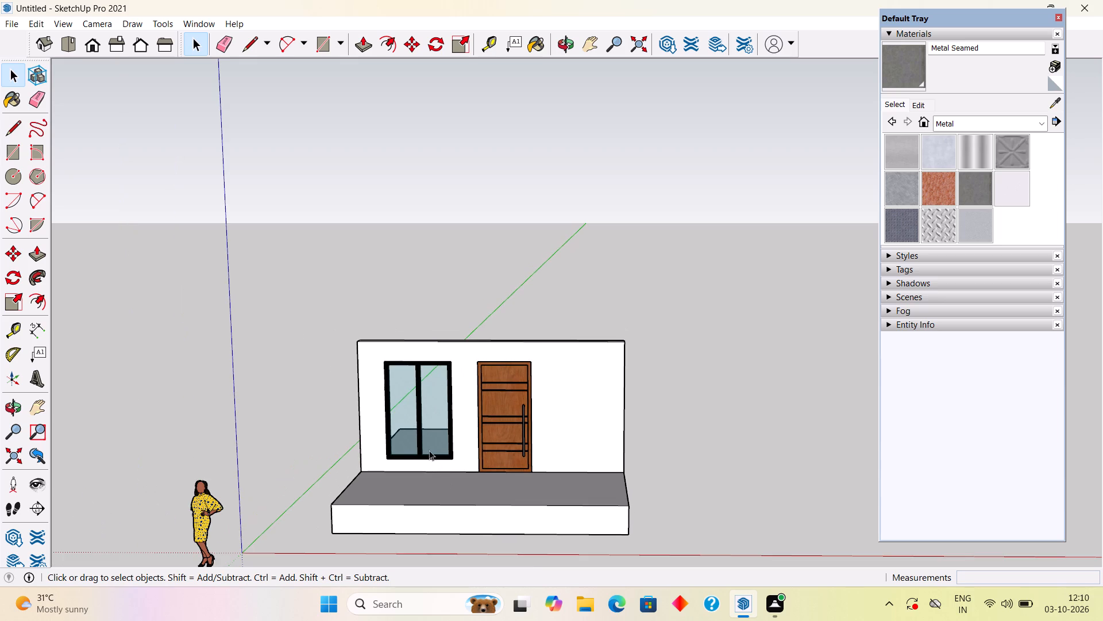
Place guides 9" in from the slab's rear, window-side and door-side top edges behind the wall.
middle_drag(429, 449, 480, 541)
scroll(480, 541, down, 4)
middle_drag(455, 382, 707, 448)
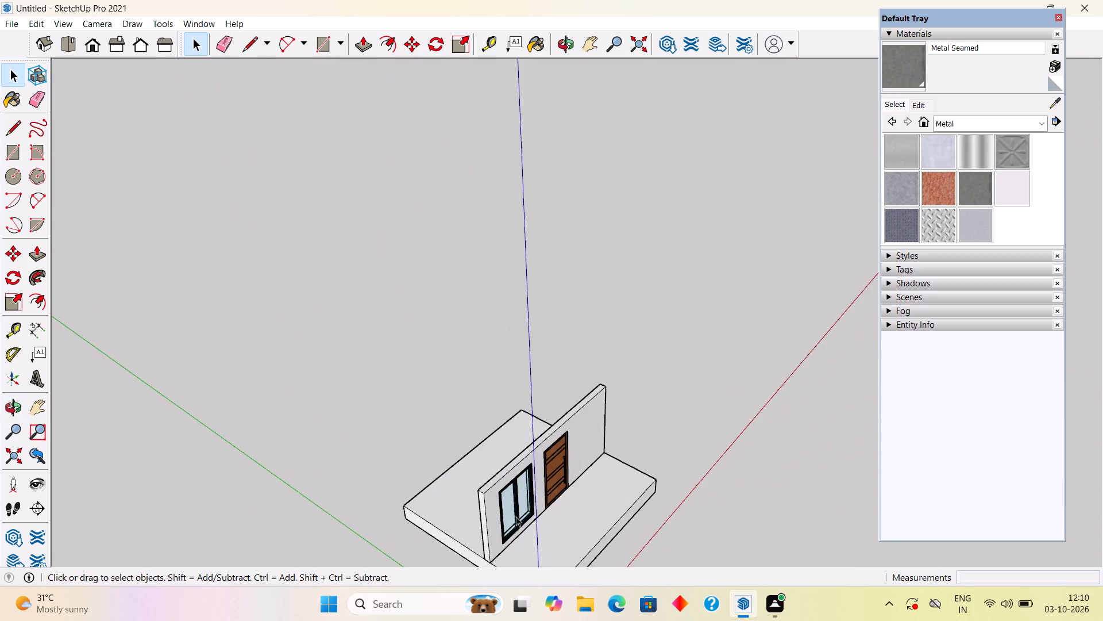
middle_drag(481, 496, 636, 411)
scroll(637, 411, down, 3)
scroll(581, 487, down, 1)
middle_drag(562, 602, 573, 532)
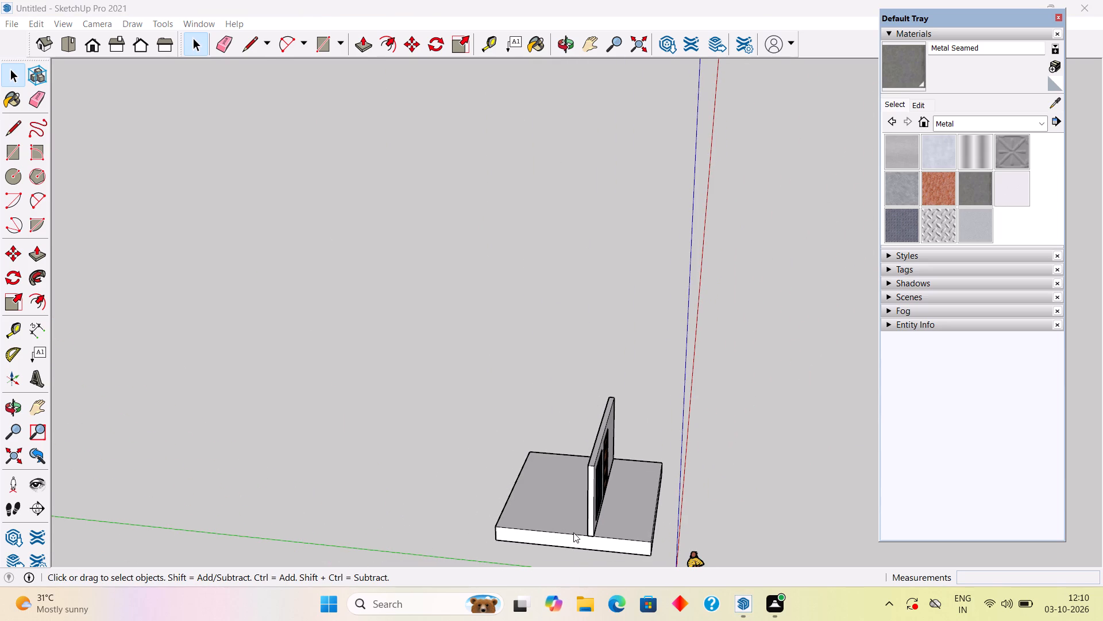
middle_drag(573, 532, 574, 532)
middle_drag(570, 537, 714, 496)
scroll(714, 496, down, 1)
scroll(463, 569, up, 3)
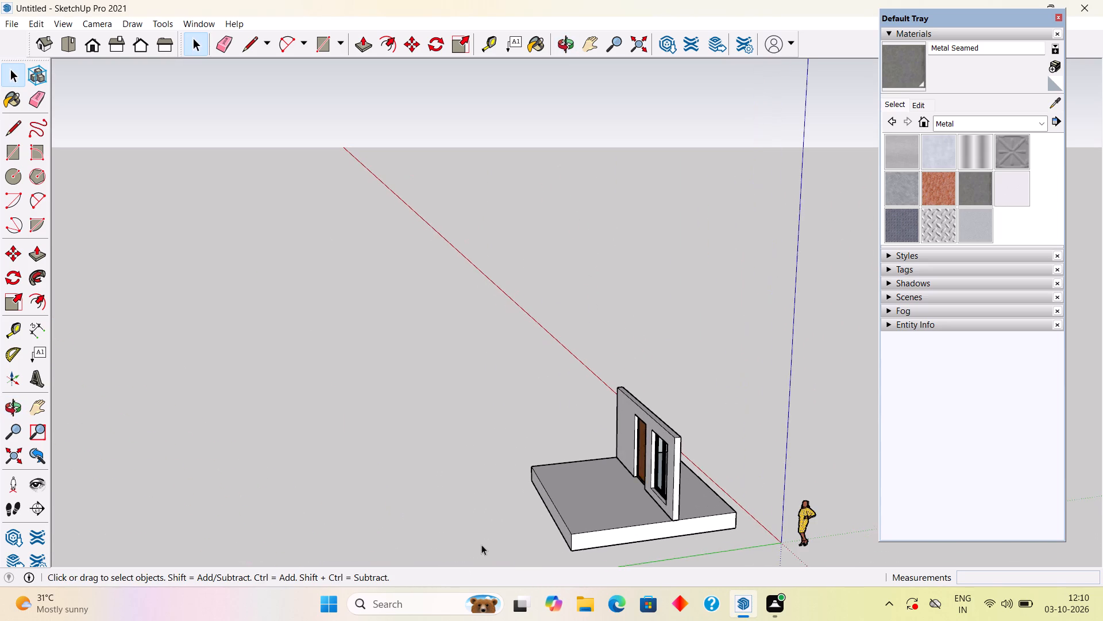
scroll(515, 535, up, 4)
middle_drag(625, 526, 780, 487)
middle_drag(515, 418, 487, 482)
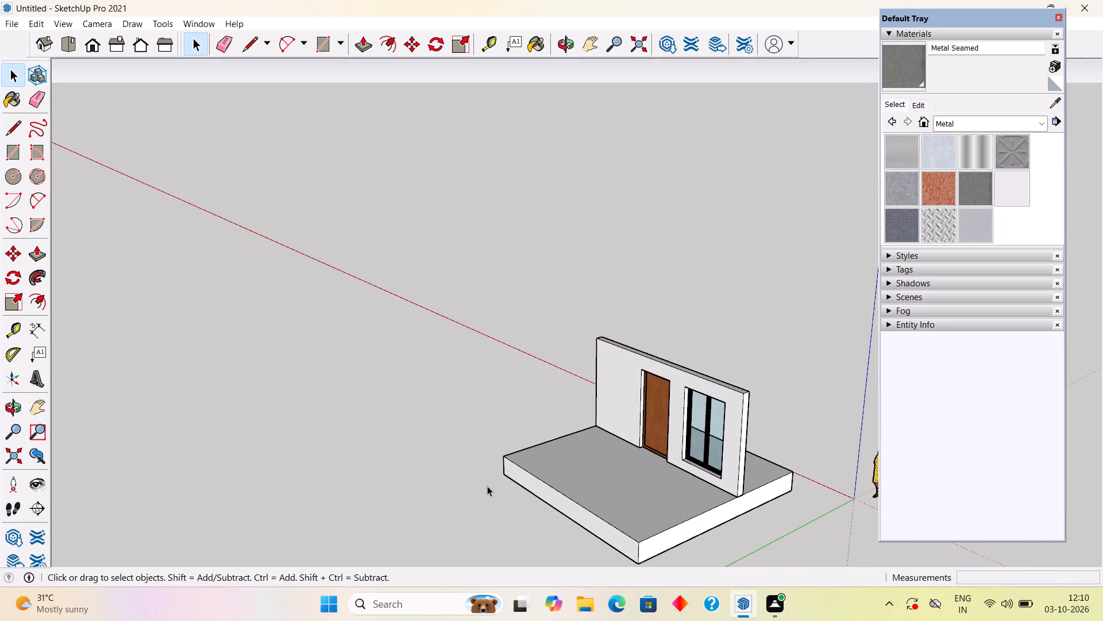
scroll(581, 499, up, 2)
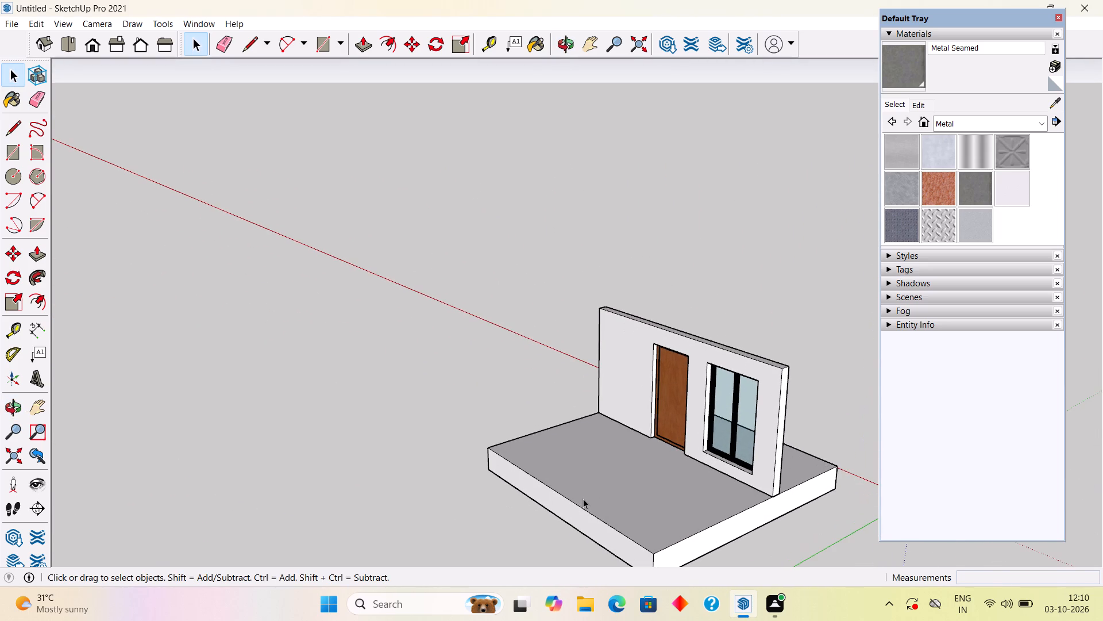
key(t)
click(585, 512)
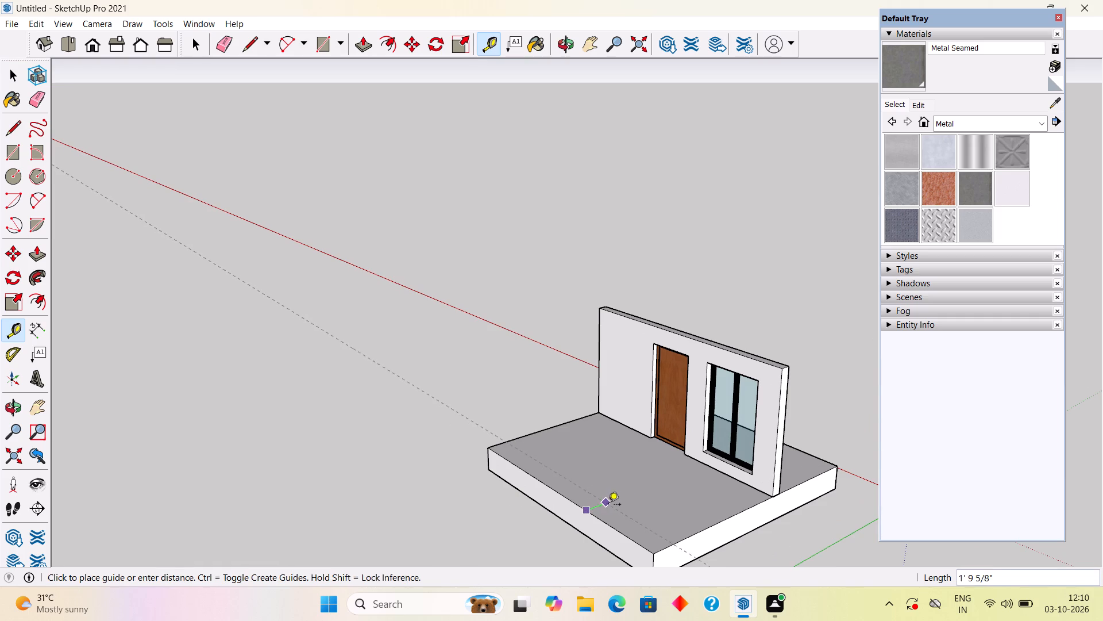
text(9")
key(Return)
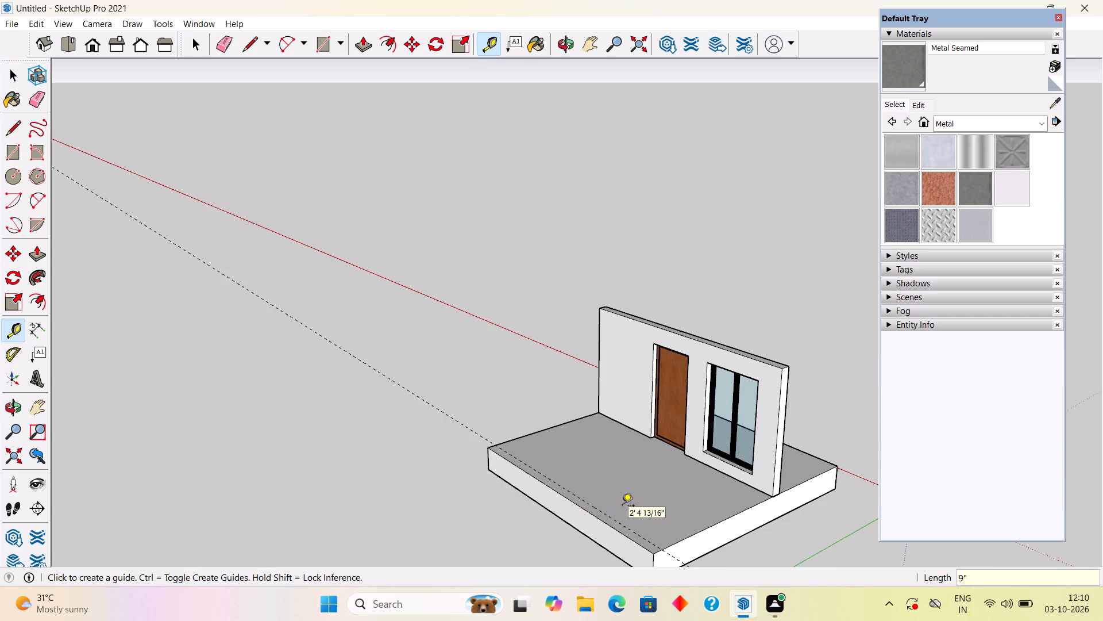
click(681, 543)
text(9")
key(Return)
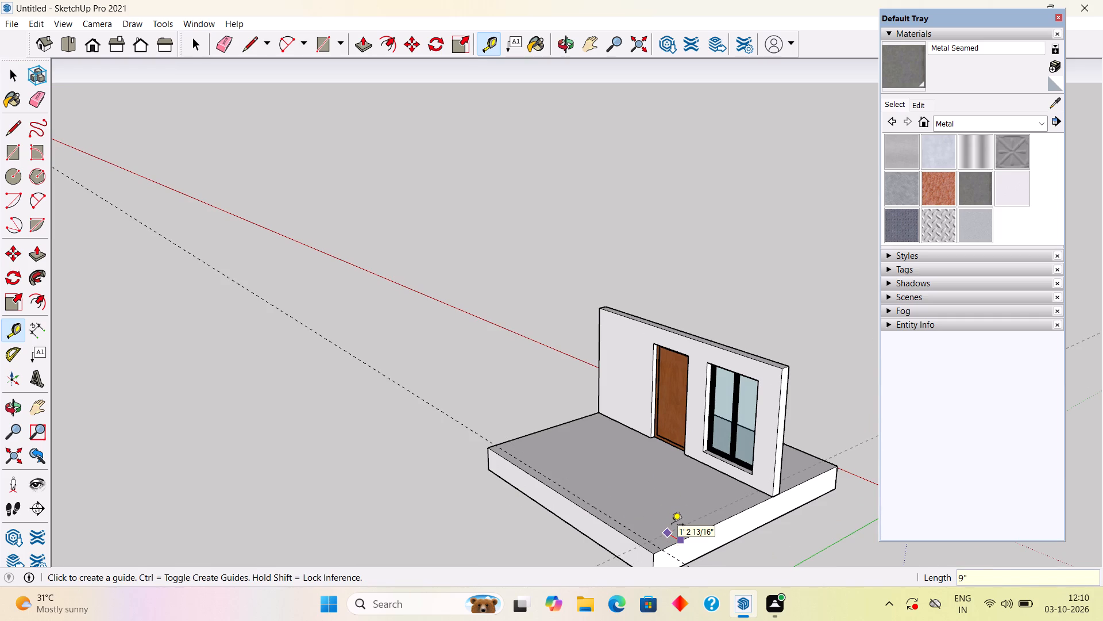
click(542, 429)
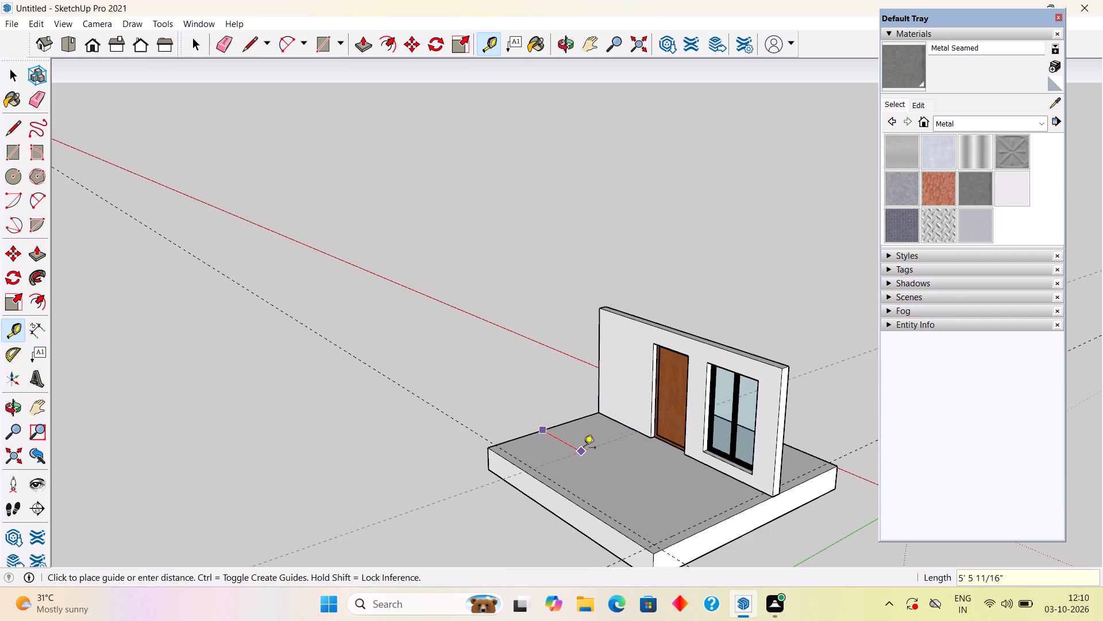
text(9")
key(Return)
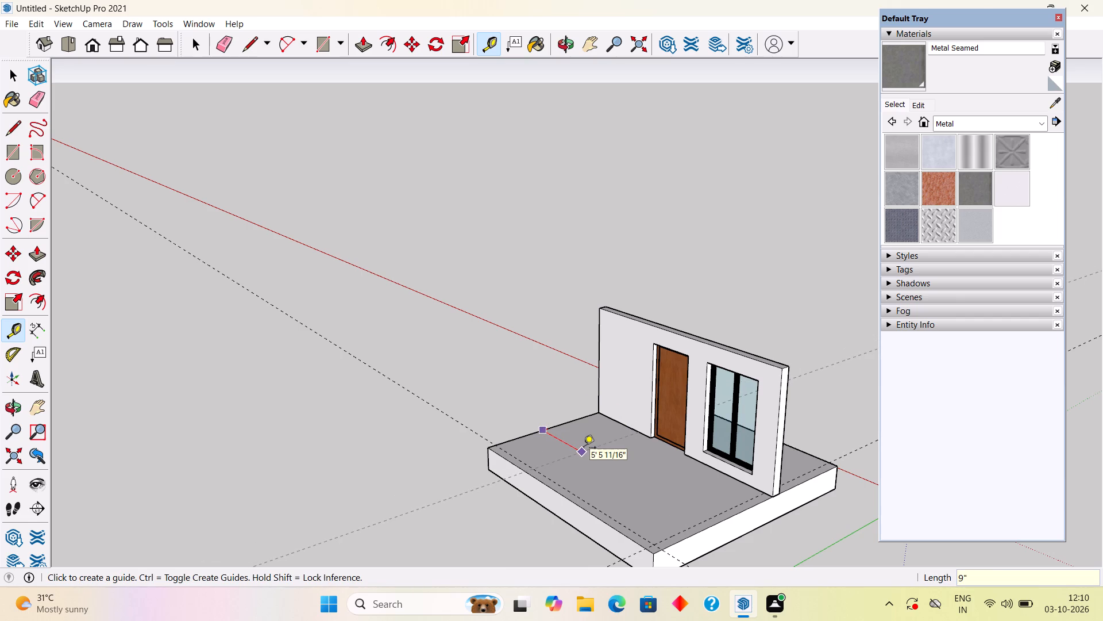
key(space)
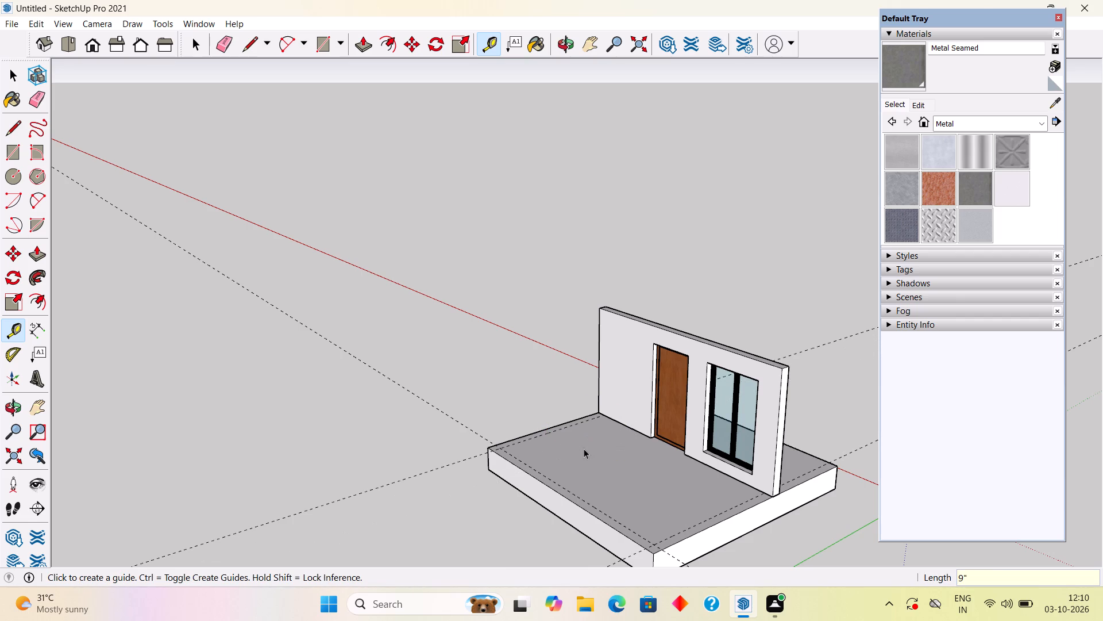
Draw a 9" by 12' rectangle on the slab along its window-side edge, from the rear edge to the existing wall.
key(r)
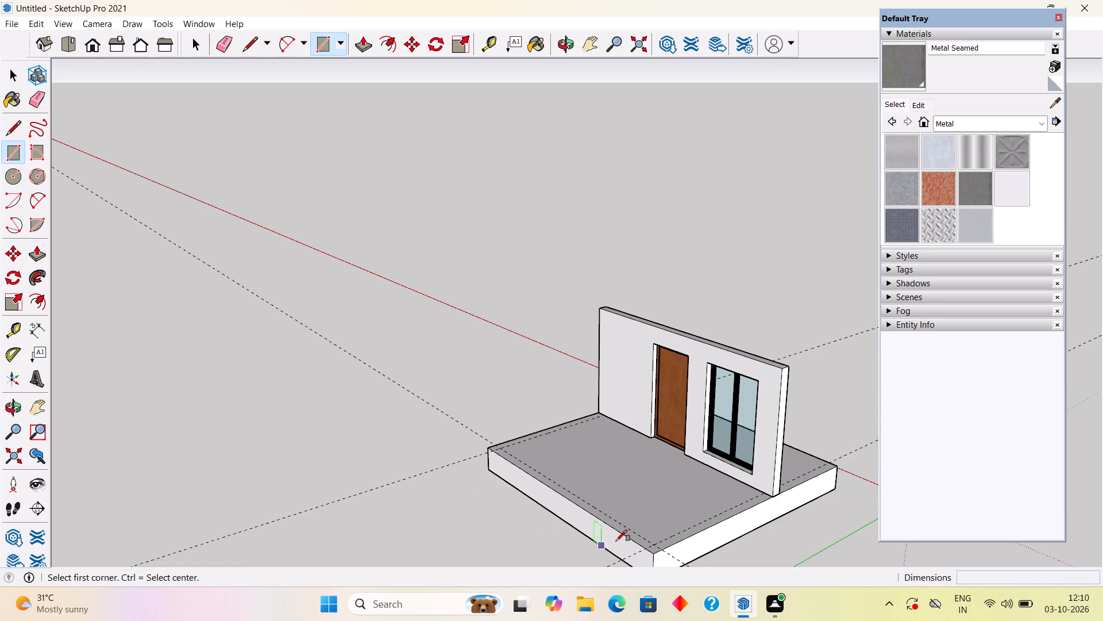
click(645, 550)
click(772, 497)
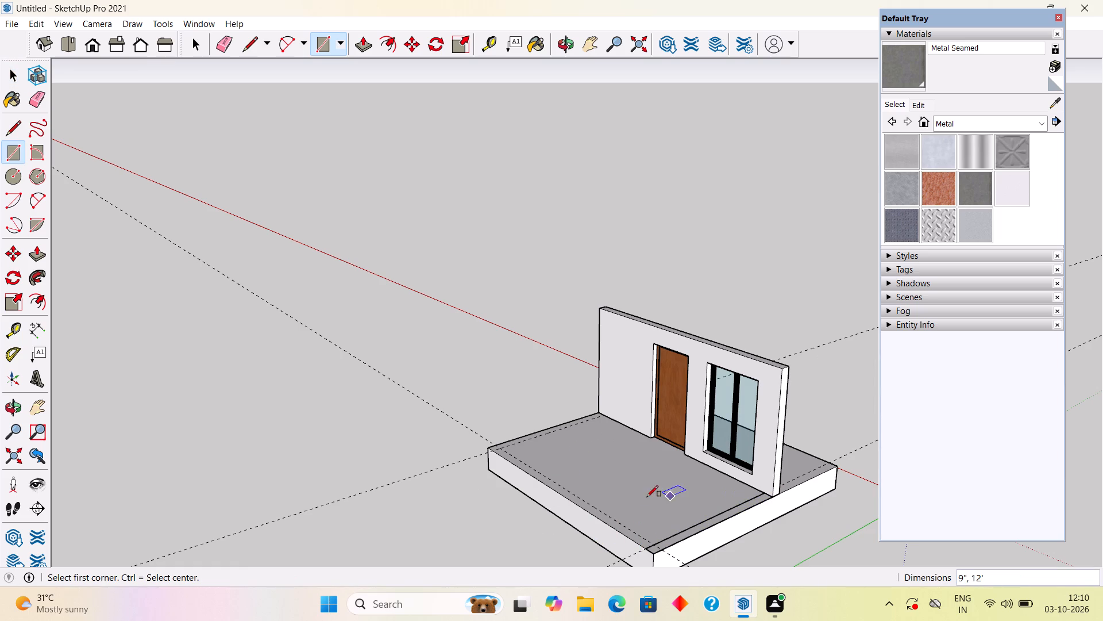
Push/Pull the window-side strip up 10' to the existing wall's top and make the new wall a group.
key(space)
text(p)
click(681, 533)
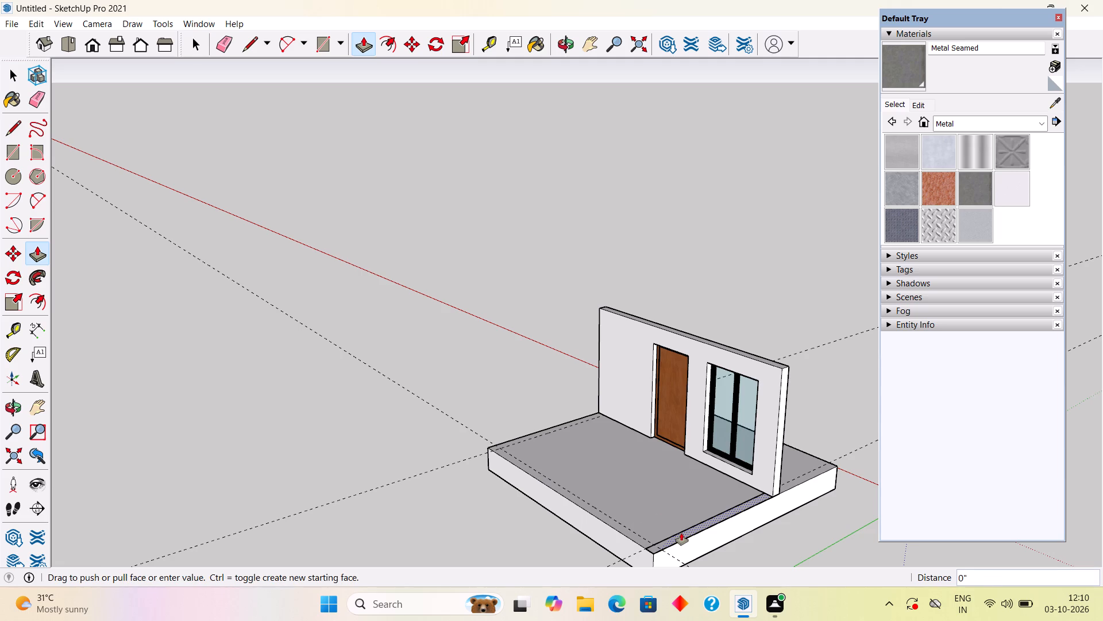
click(784, 374)
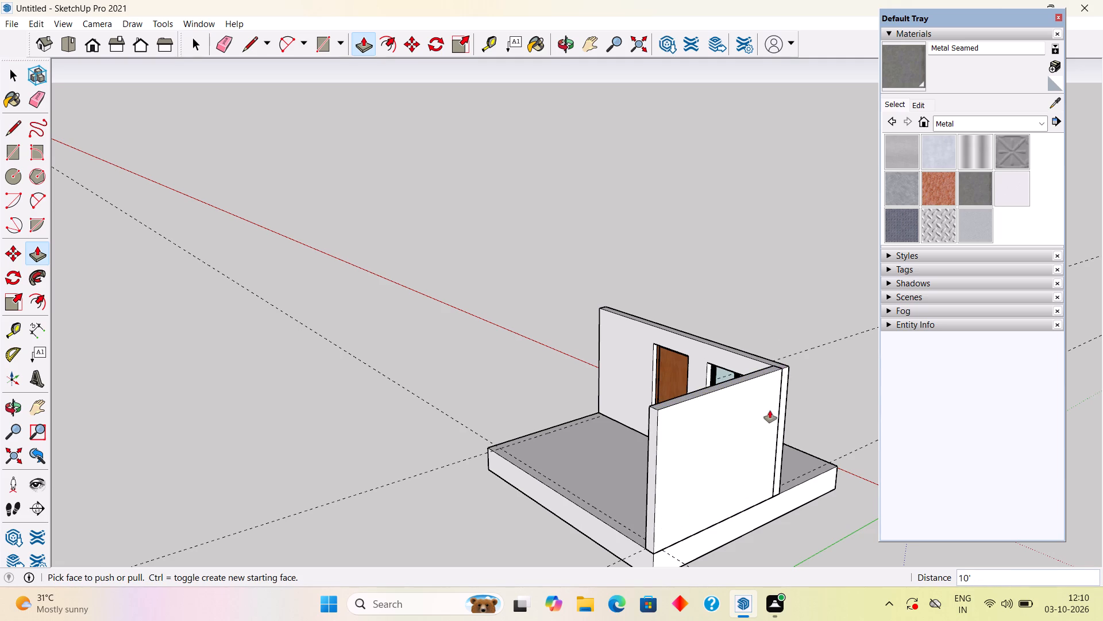
key(space)
triple_click(709, 448)
right_click(709, 448)
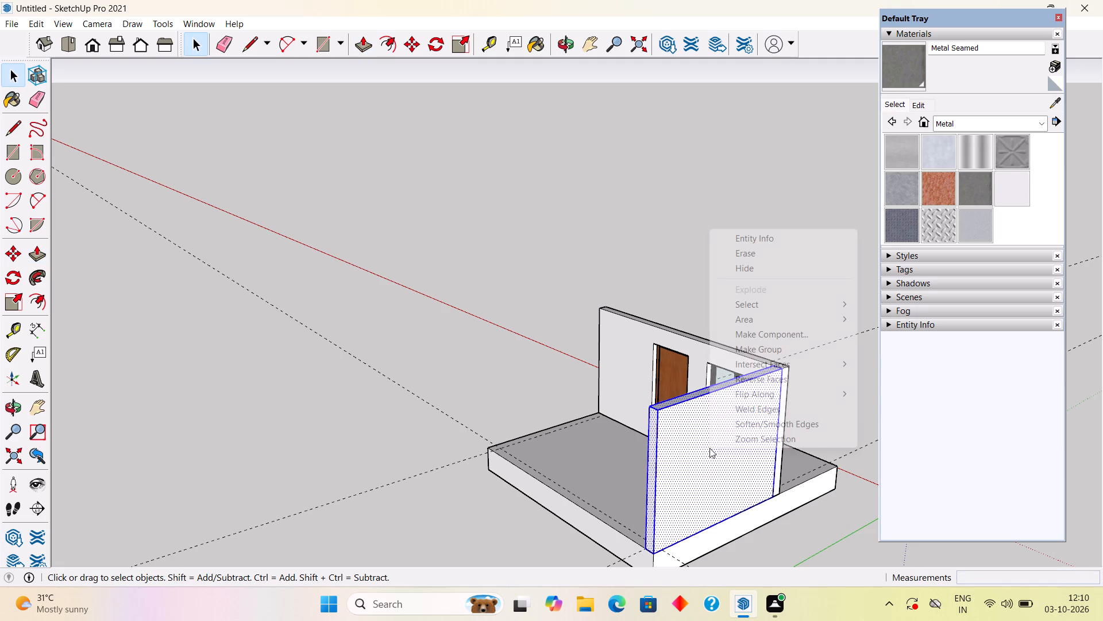
click(739, 347)
Draw an 18' 6" by 9" rectangle along the slab's rear edge, from the door-side guide to the window-side wall.
scroll(637, 501, down, 3)
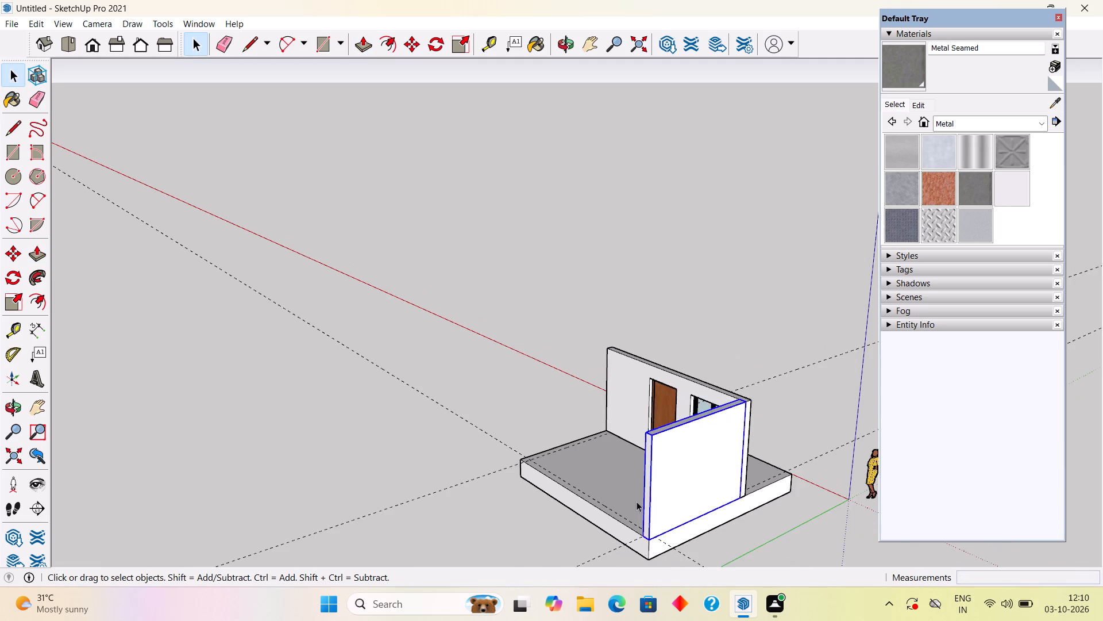
middle_drag(646, 550, 769, 505)
click(520, 439)
middle_drag(553, 470, 560, 514)
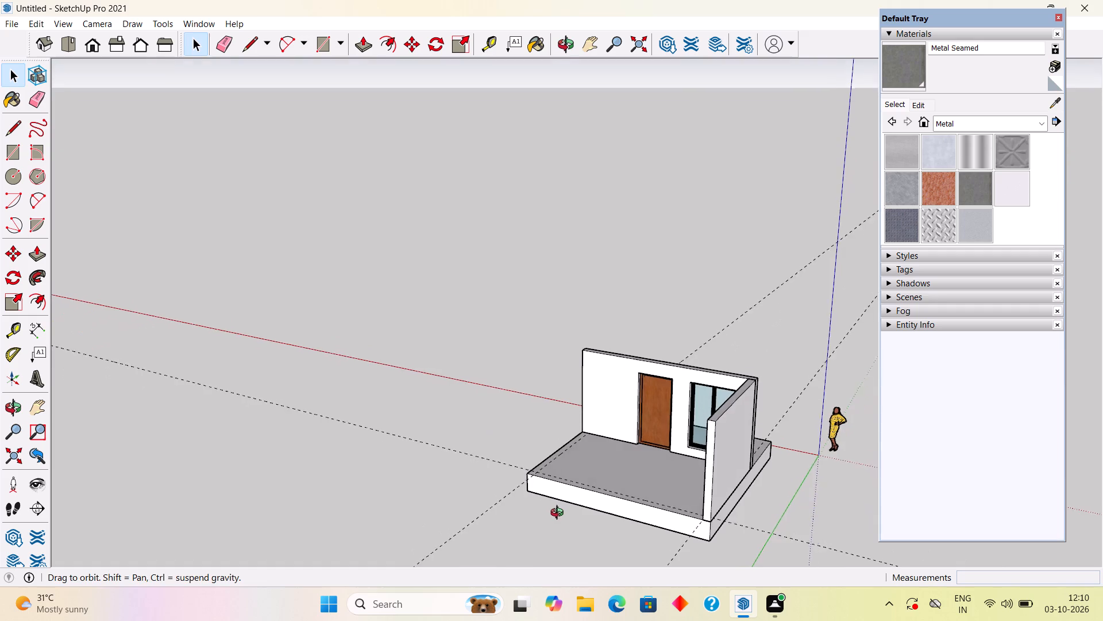
middle_drag(560, 514, 564, 547)
key(r)
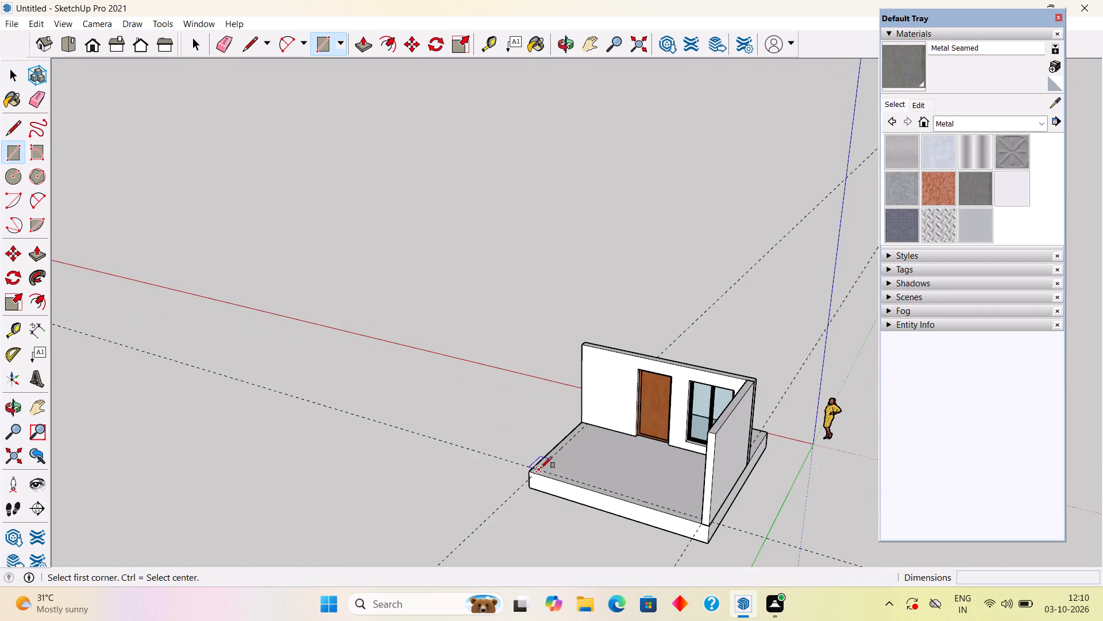
click(541, 468)
scroll(703, 516, up, 6)
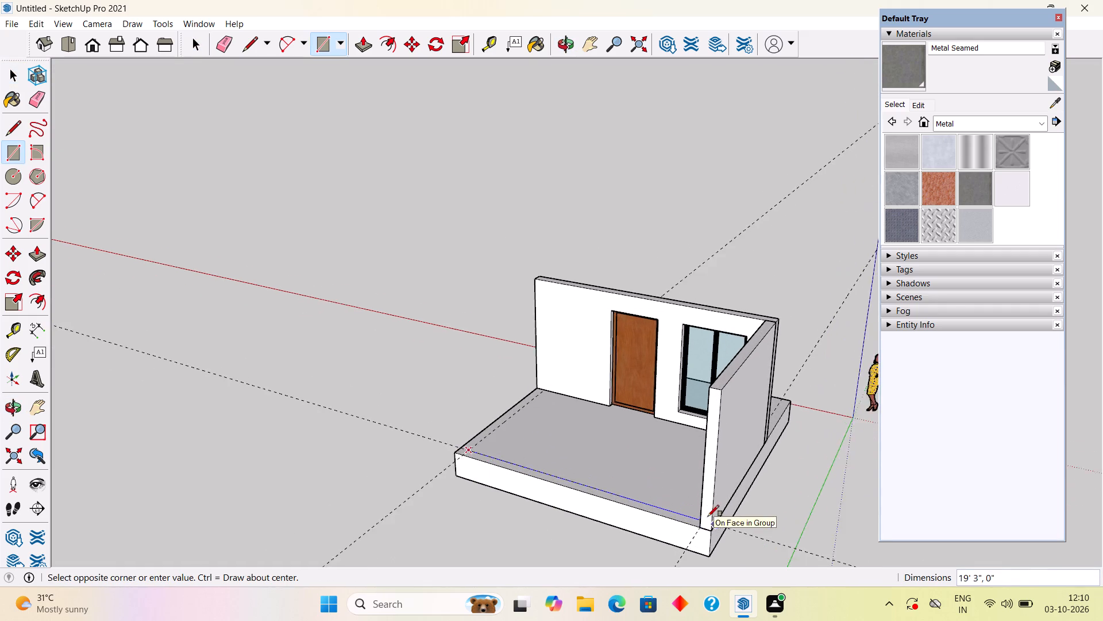
scroll(708, 516, up, 1)
click(695, 534)
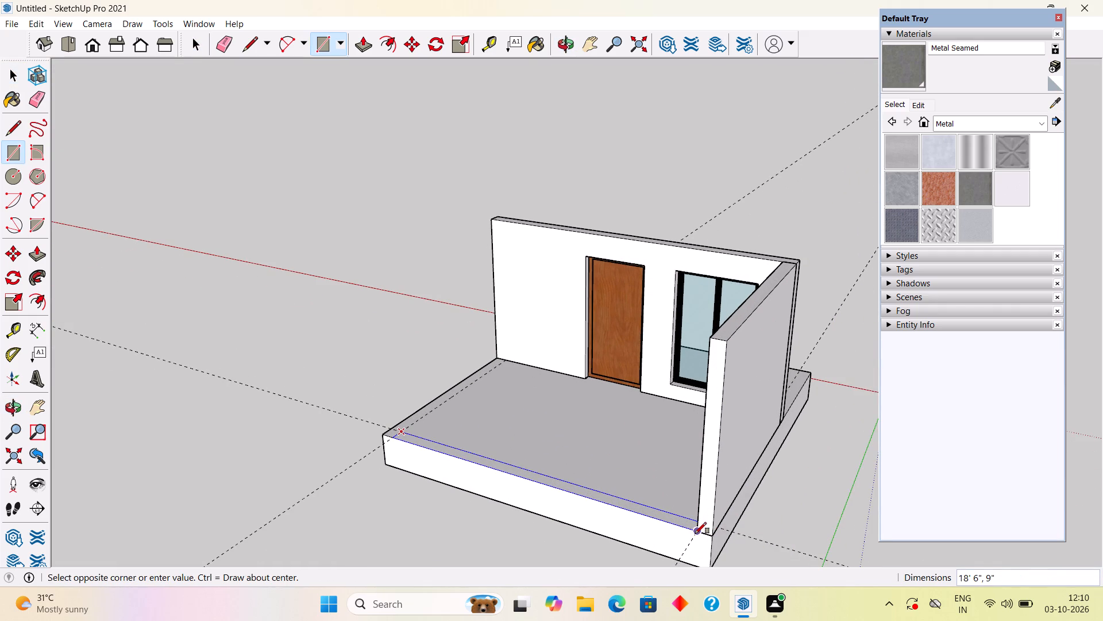
Push/Pull the rear strip up 10' to the side wall's top and make the rear wall a group.
key(space)
text(p)
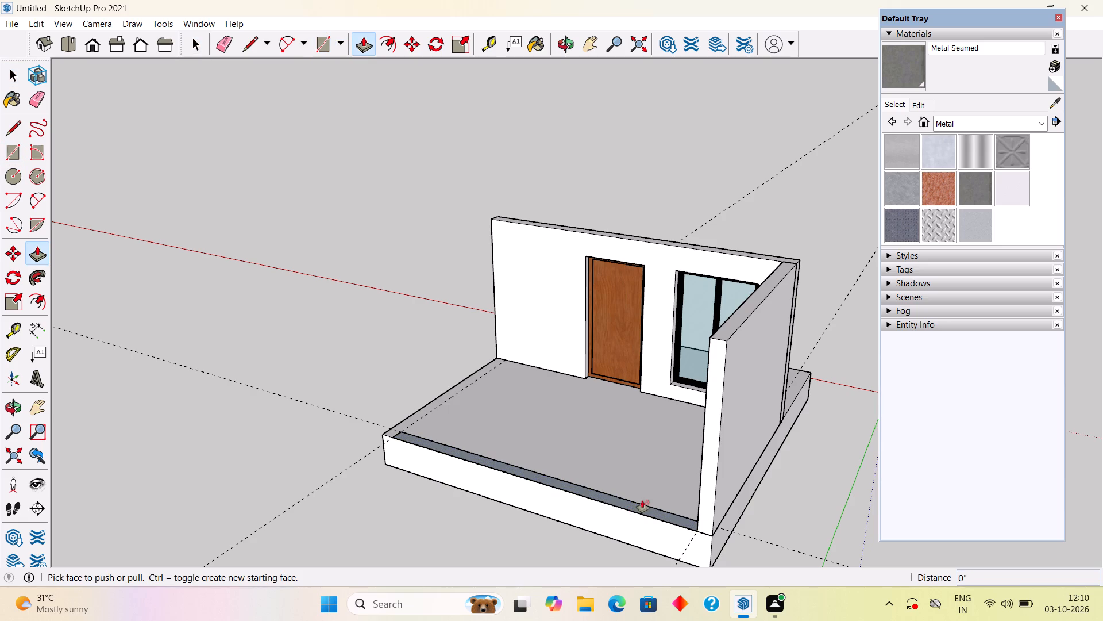
click(641, 507)
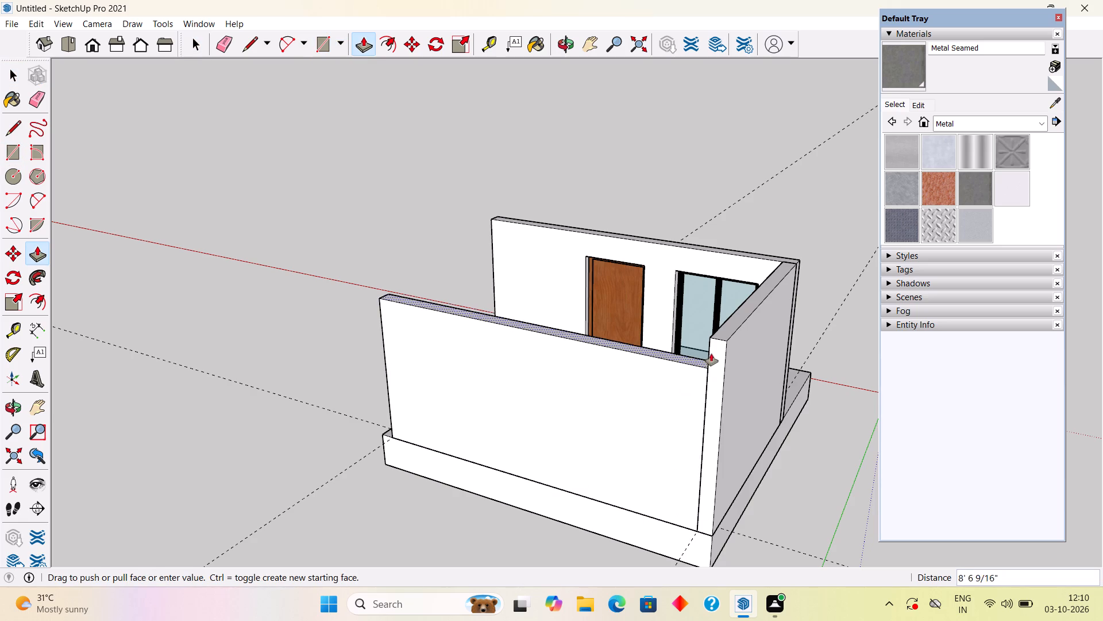
click(722, 335)
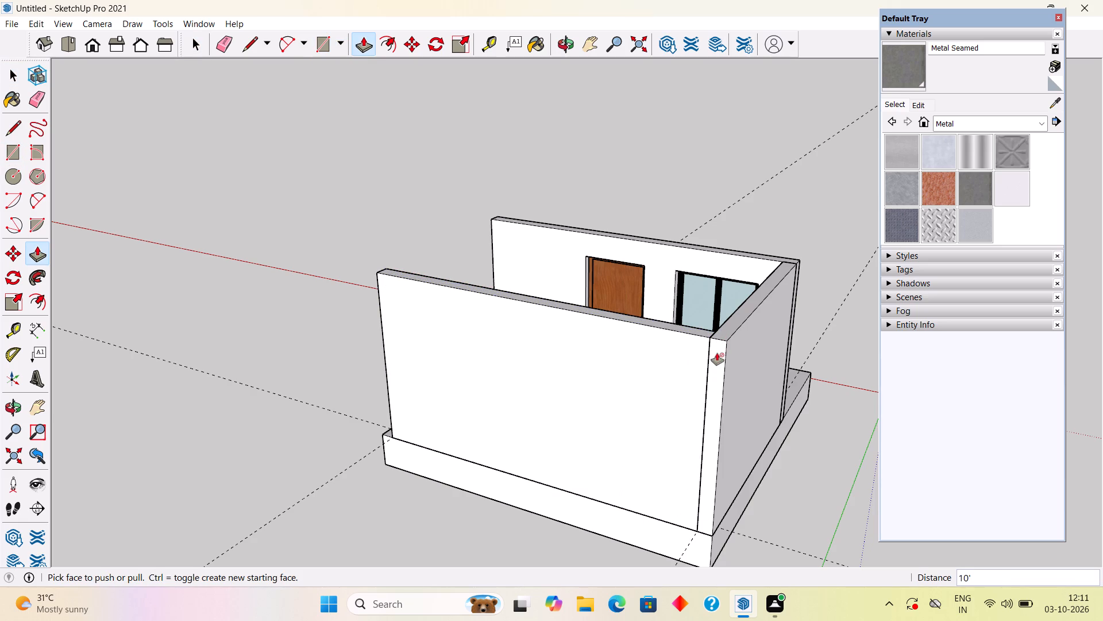
key(space)
triple_click(595, 397)
right_click(596, 397)
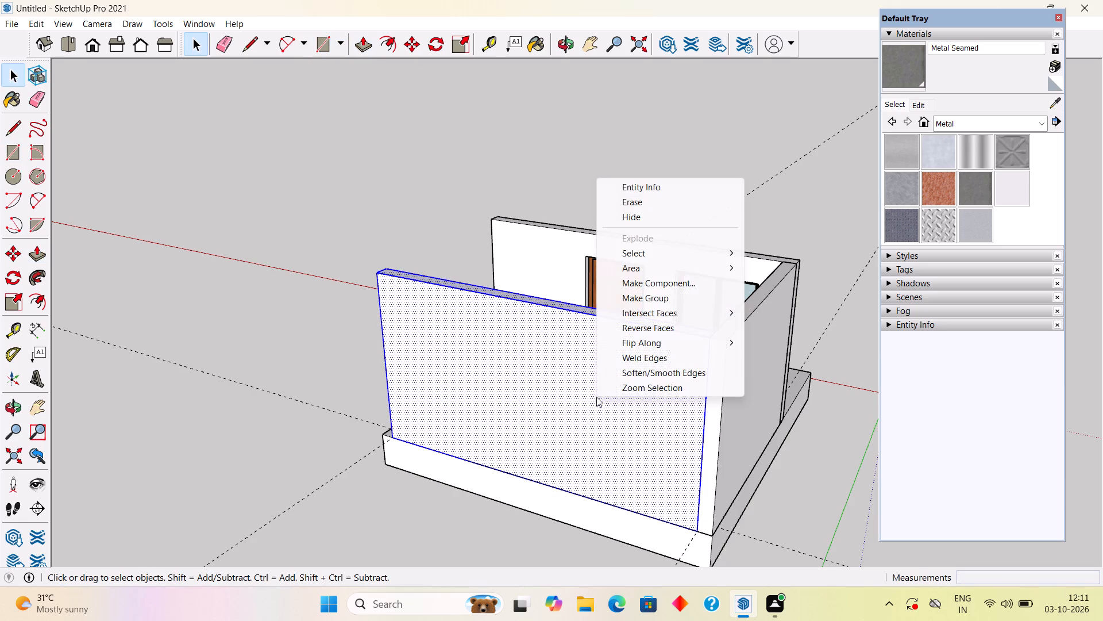
click(662, 300)
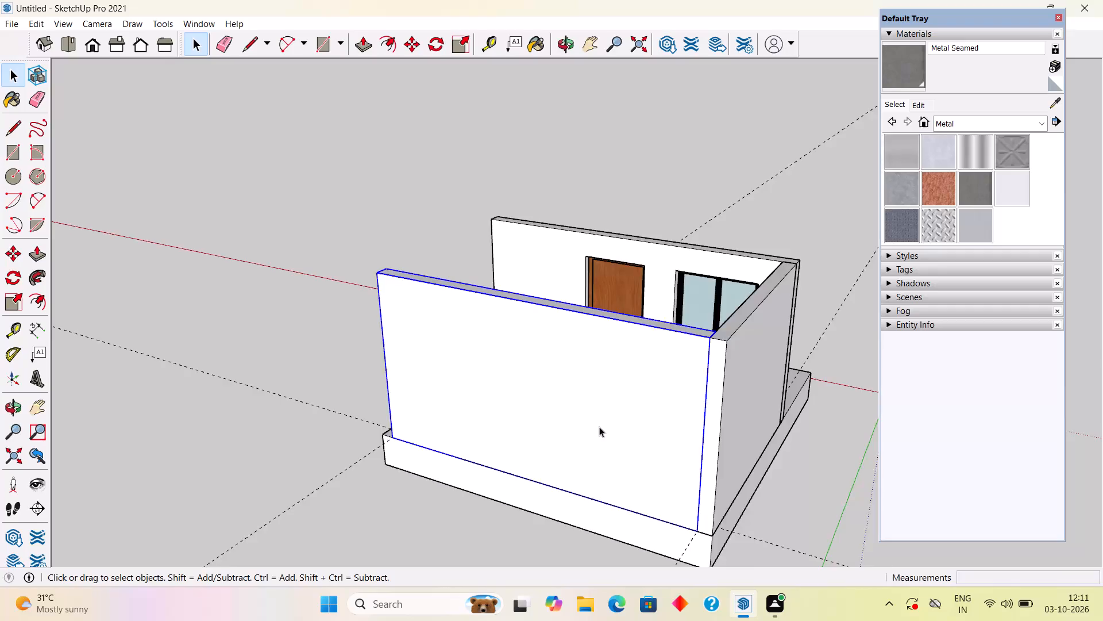
Draw a 12' by 9" rectangle along the slab's door-side edge, from the front wall to the slab's rear corner.
scroll(599, 427, down, 4)
middle_drag(512, 488, 900, 482)
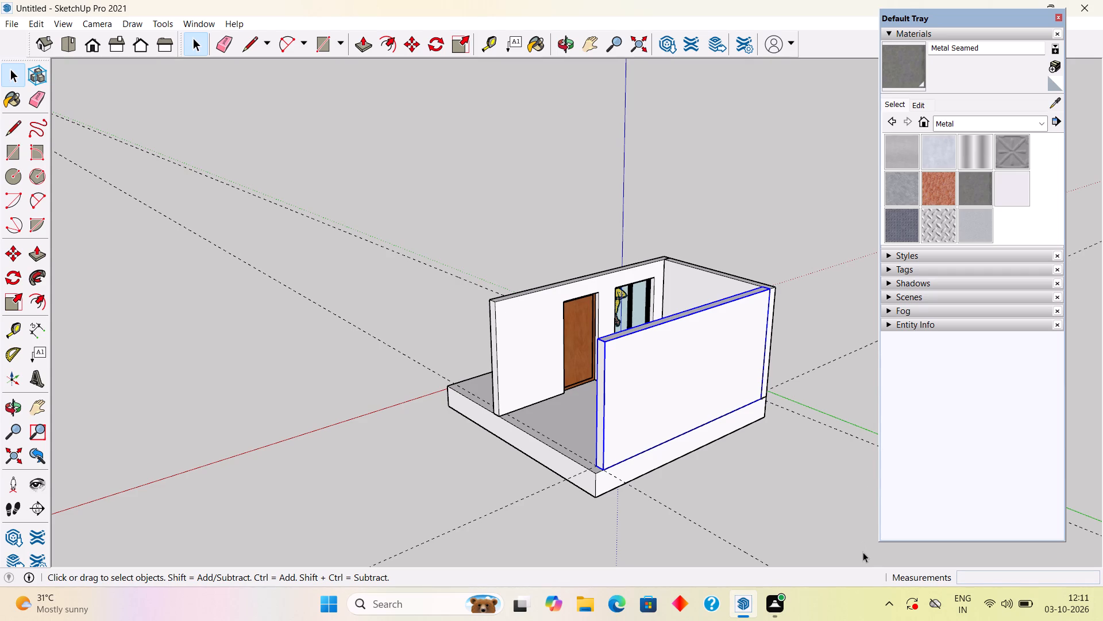
scroll(863, 555, down, 1)
middle_drag(568, 507, 673, 527)
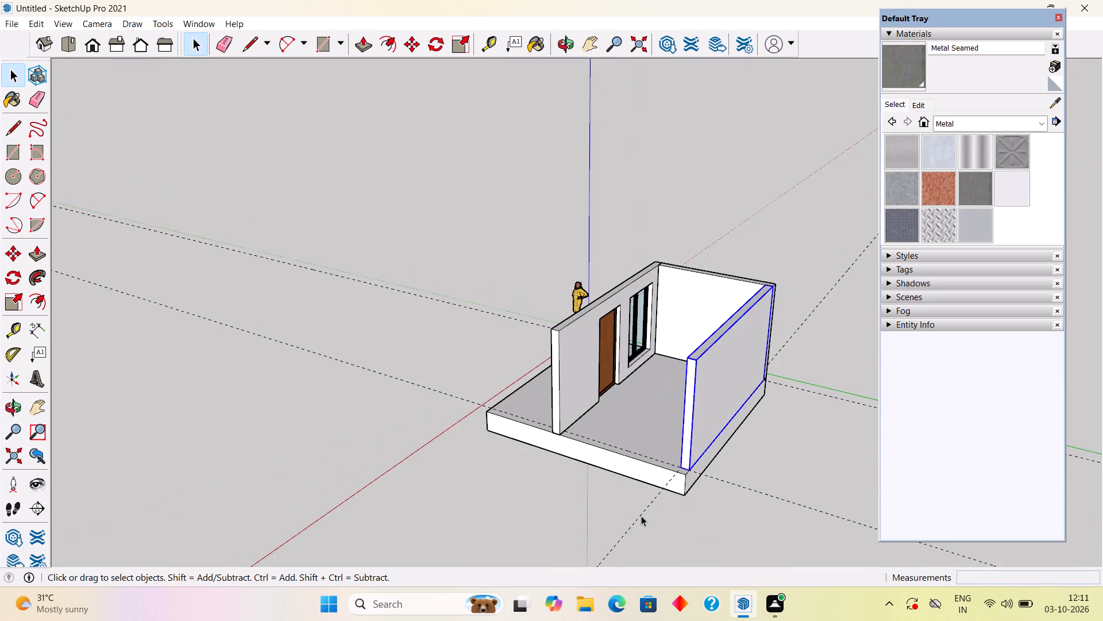
click(641, 516)
click(609, 512)
middle_drag(632, 488, 654, 524)
scroll(699, 478, up, 6)
key(r)
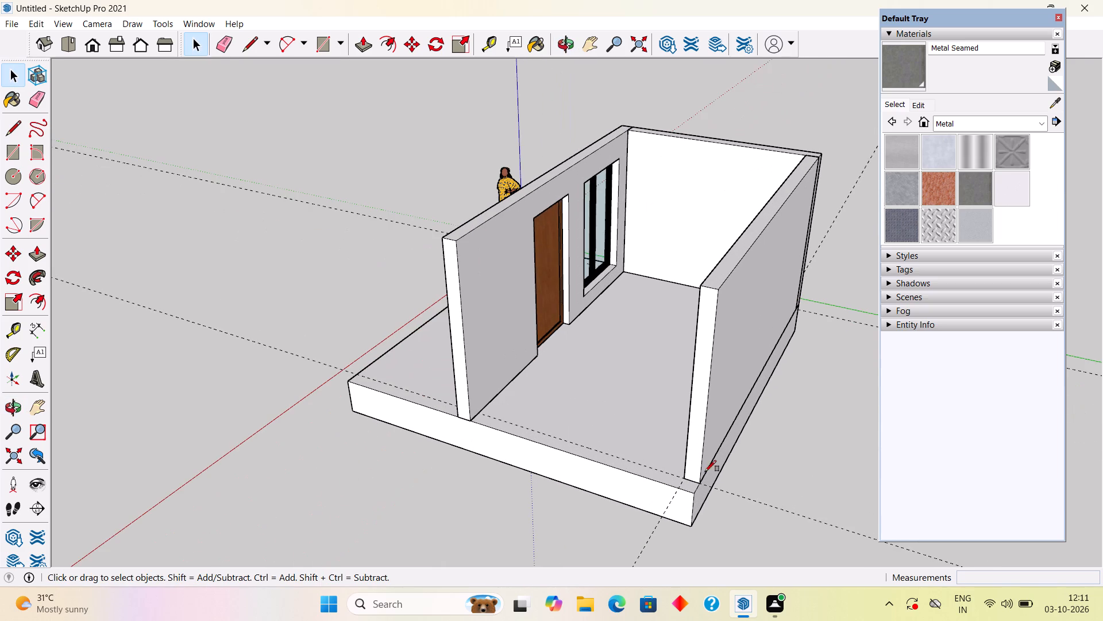
click(481, 415)
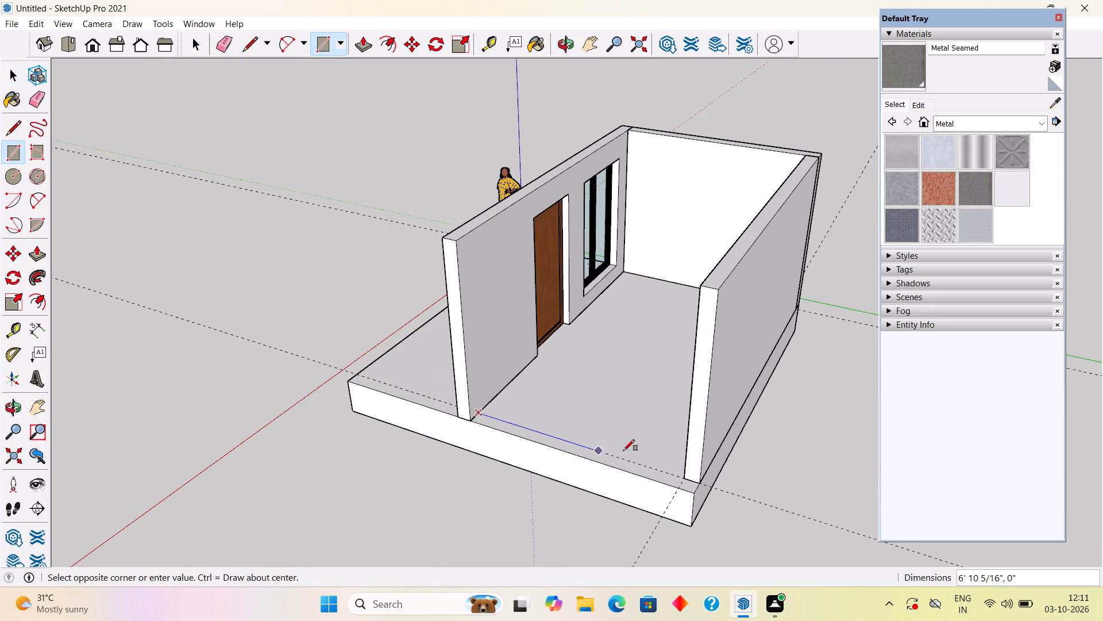
click(695, 494)
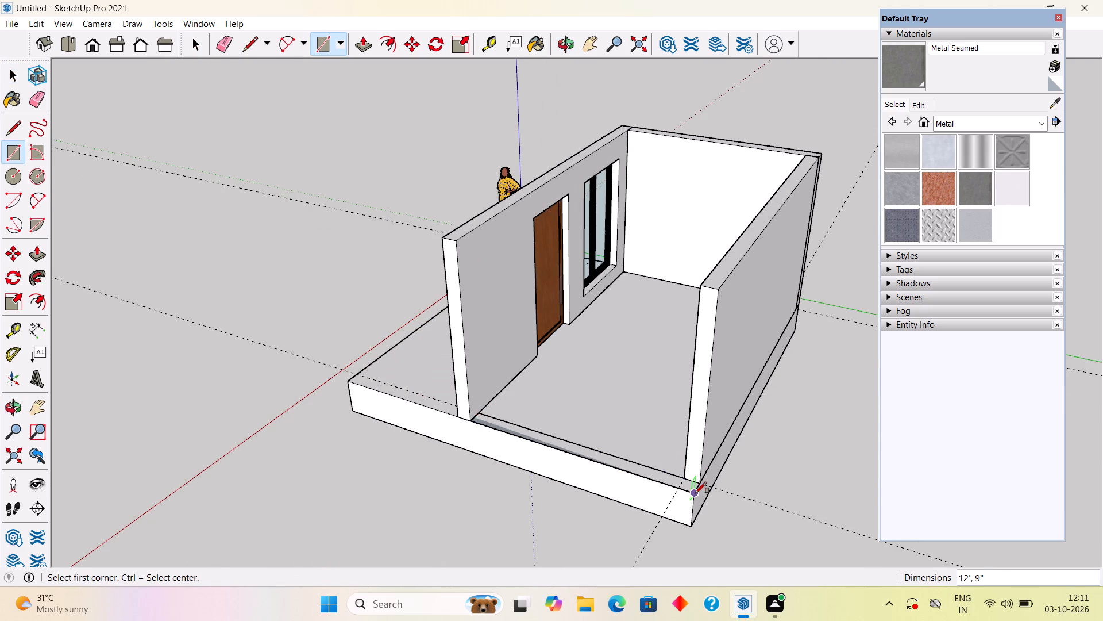
Push/Pull the door-side strip up 10' to the adjoining walls' top and make the new wall a group.
key(space)
key(p)
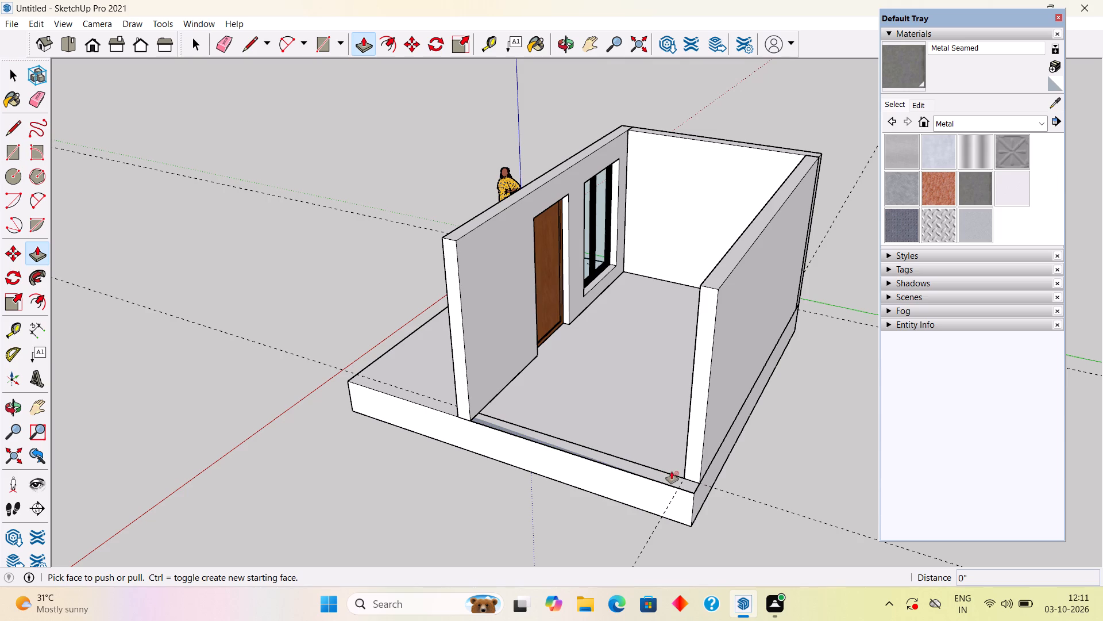
click(672, 471)
scroll(607, 469, up, 4)
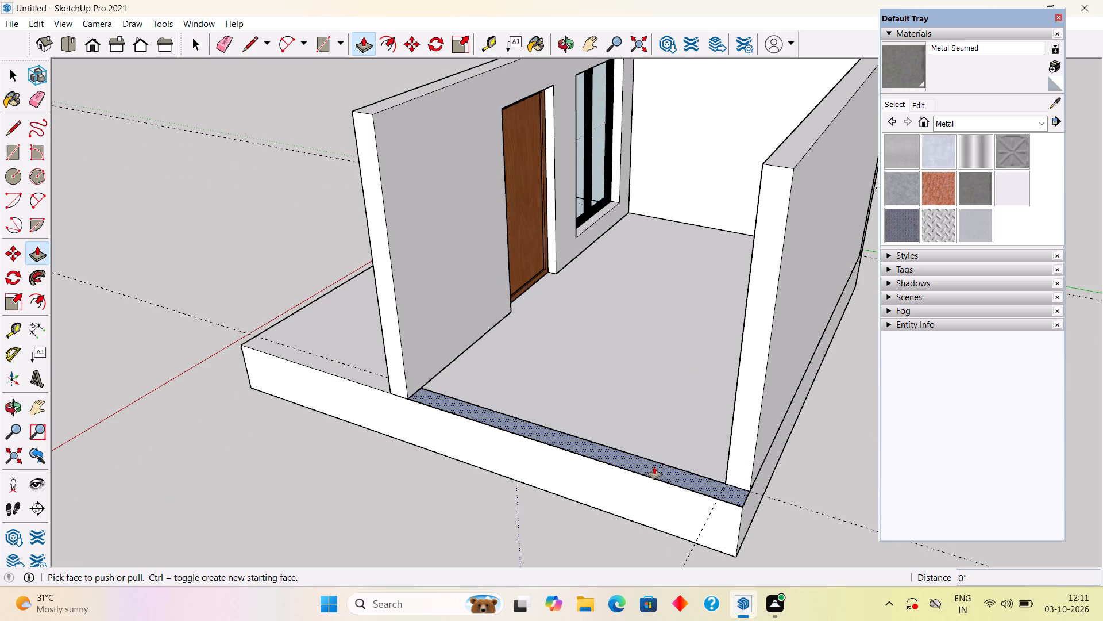
click(654, 467)
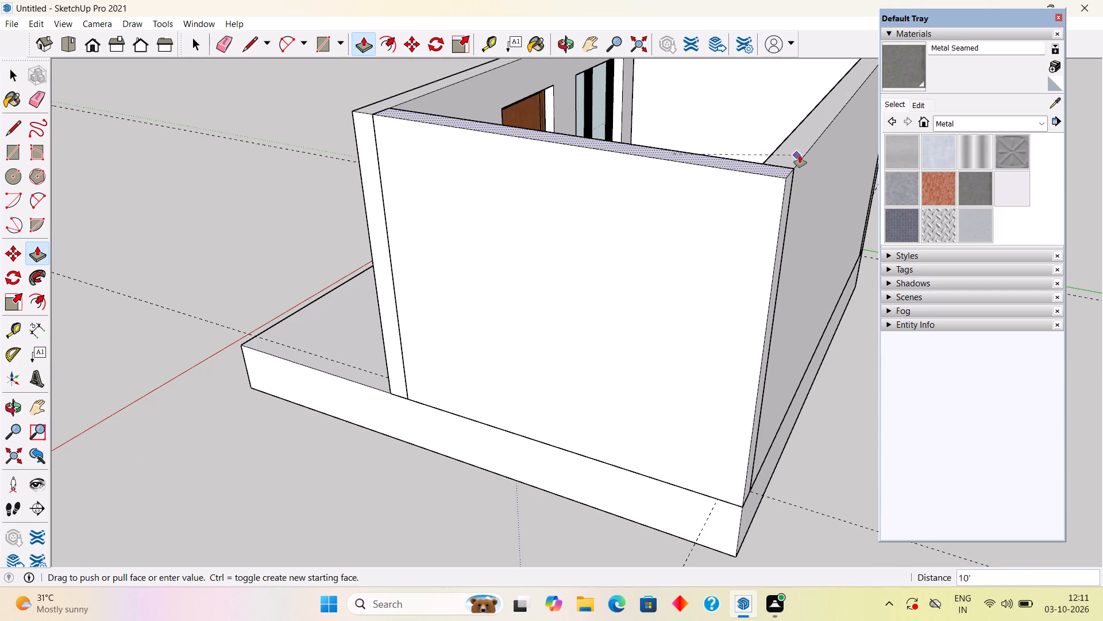
click(801, 159)
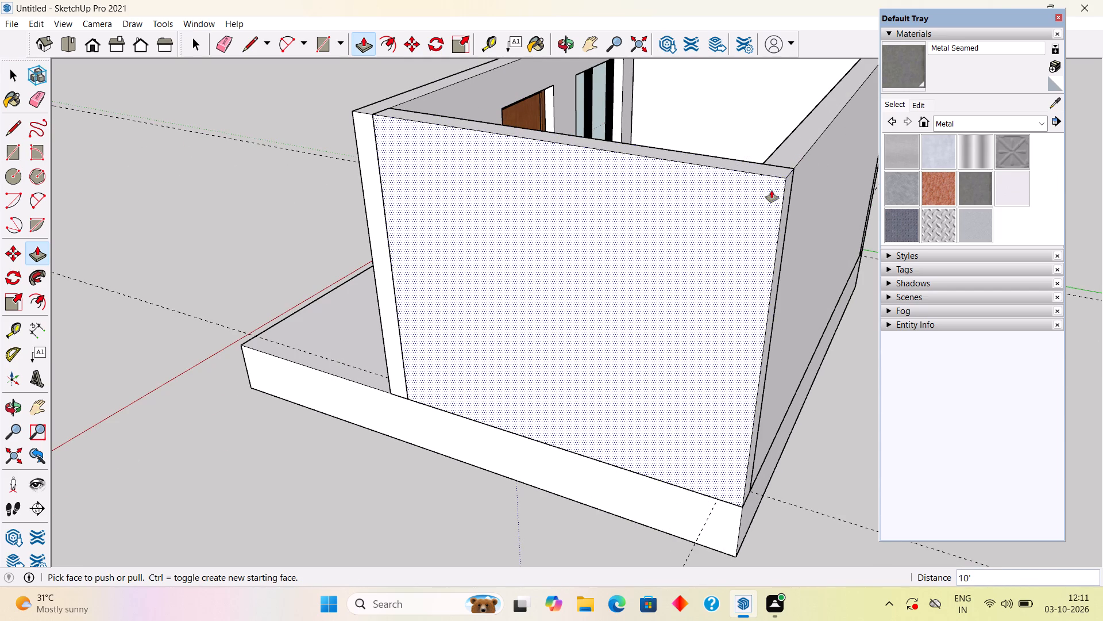
key(space)
triple_click(736, 220)
right_click(739, 218)
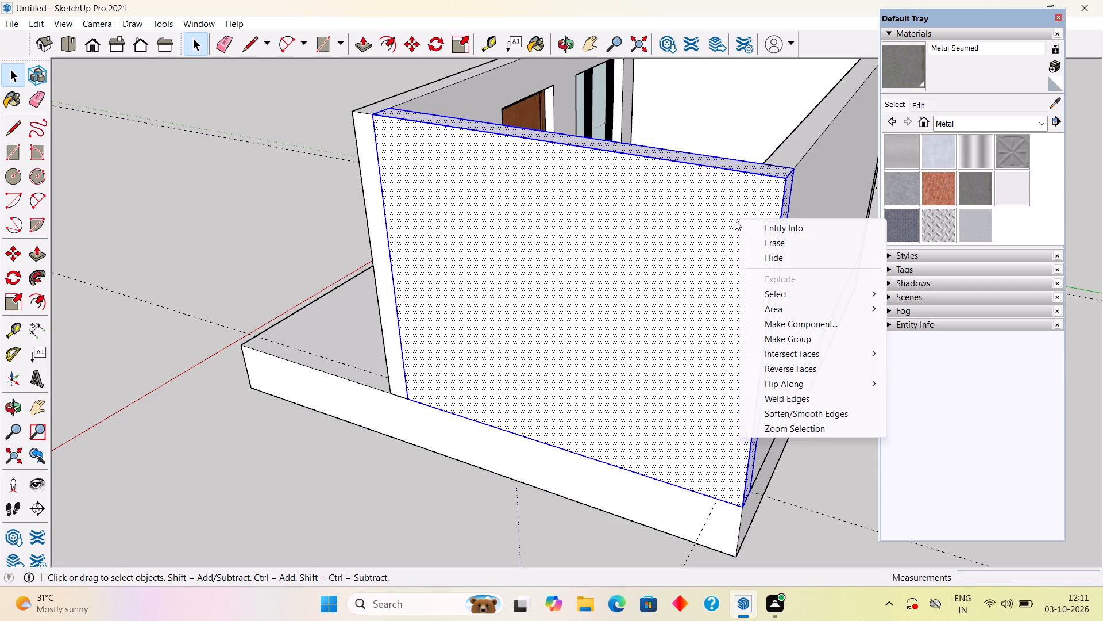
click(792, 339)
Draw a 20' by 12' 9" roof rectangle across the tops of the four walls, between opposite outer corners.
scroll(792, 339, down, 5)
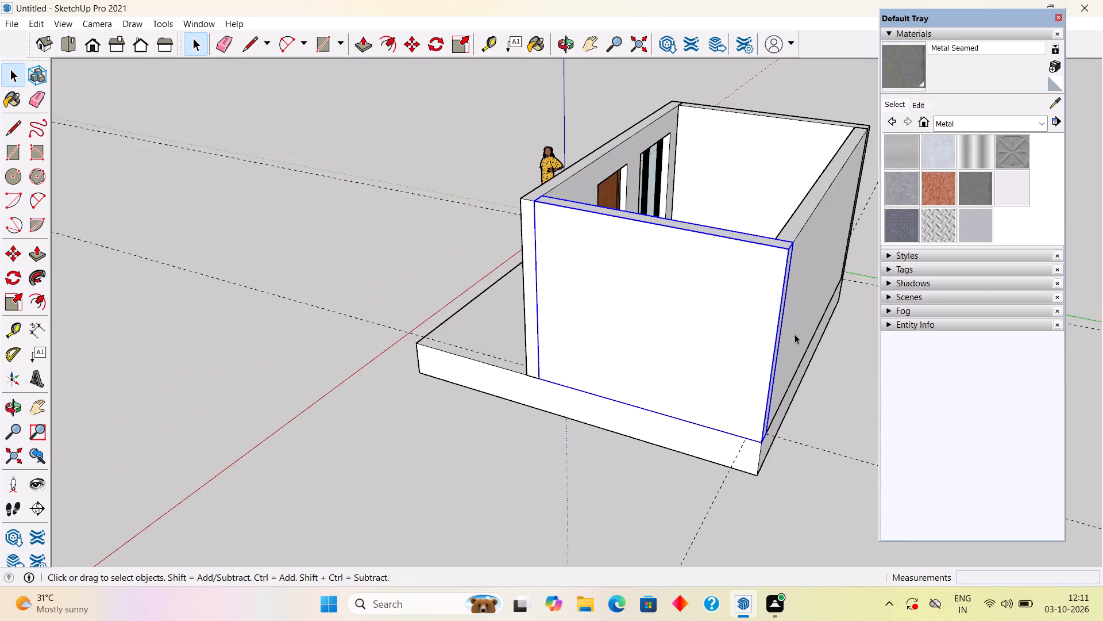
middle_drag(794, 334, 524, 395)
scroll(525, 395, down, 3)
click(412, 316)
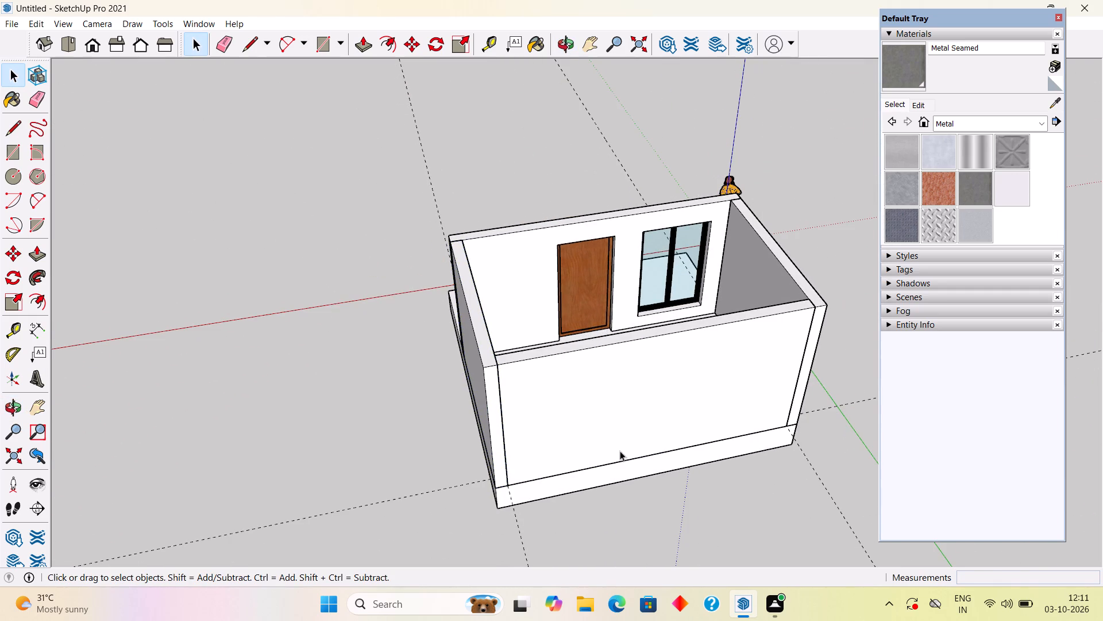
middle_drag(608, 440, 472, 325)
middle_drag(490, 350, 534, 305)
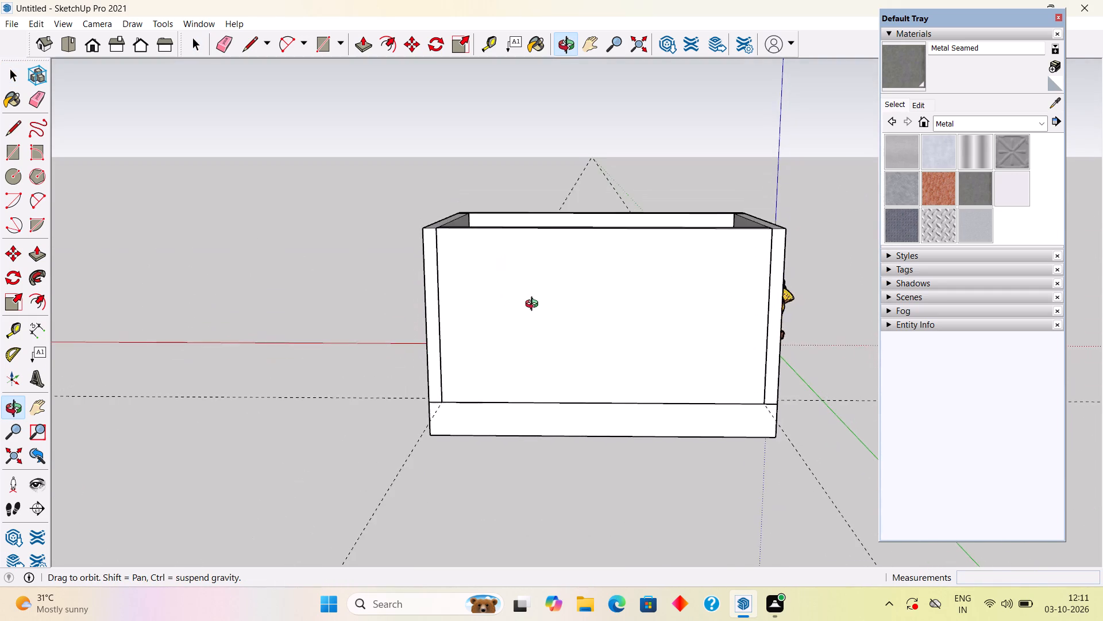
middle_drag(534, 305, 293, 491)
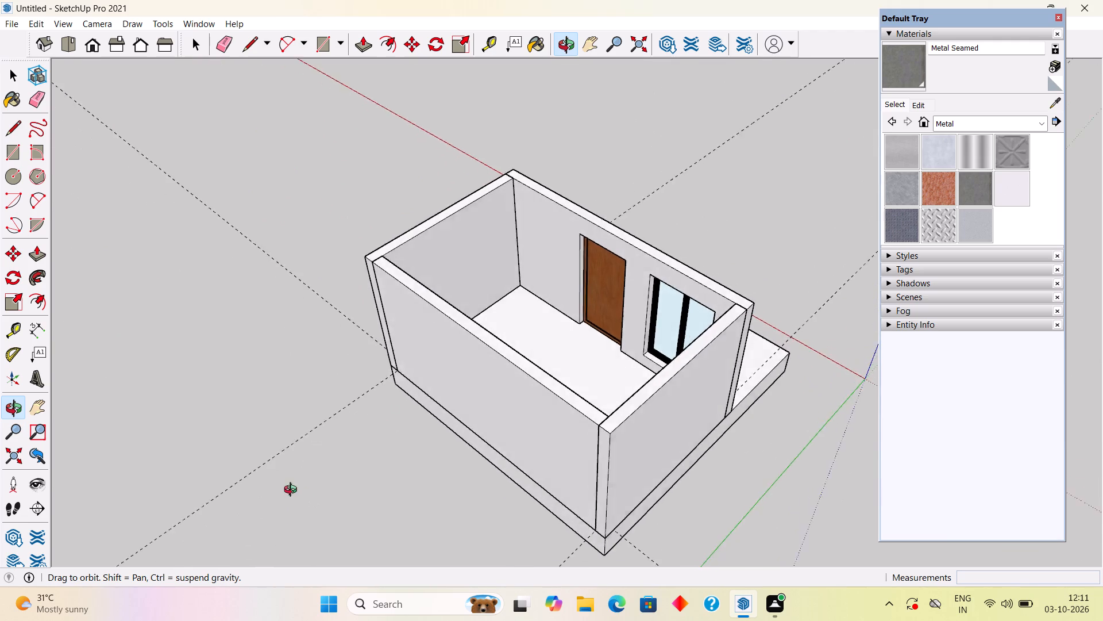
middle_drag(293, 491, 517, 433)
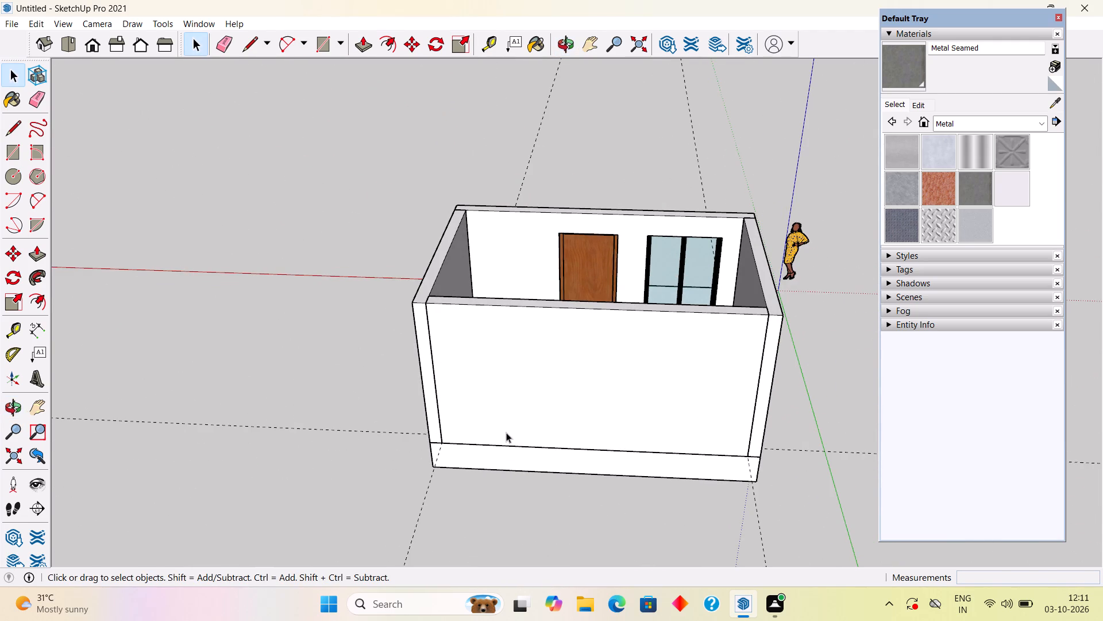
key(r)
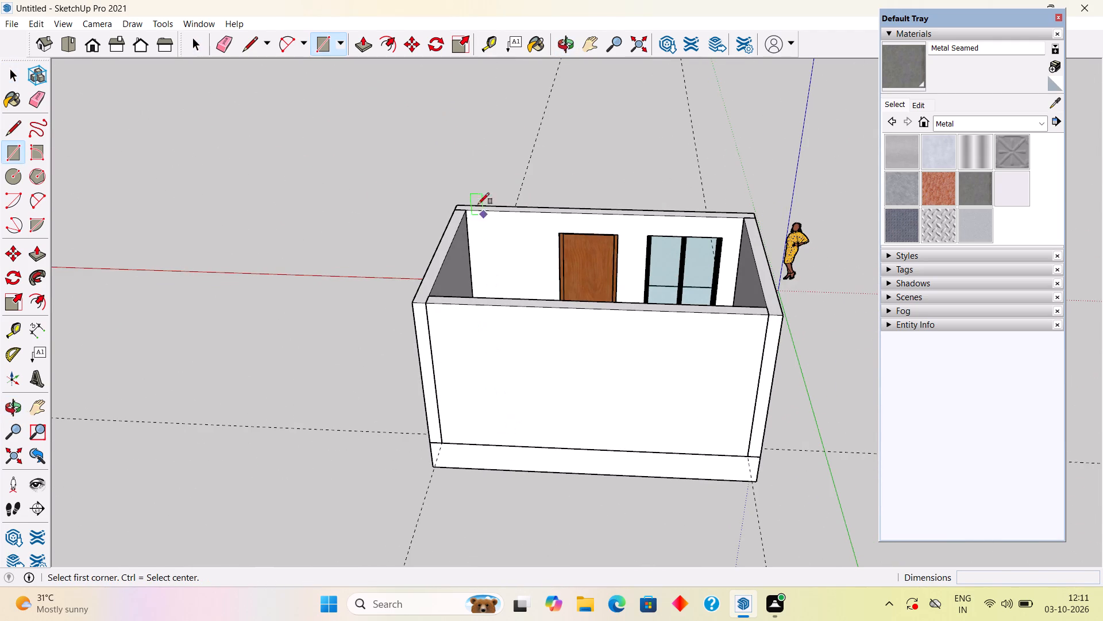
click(458, 202)
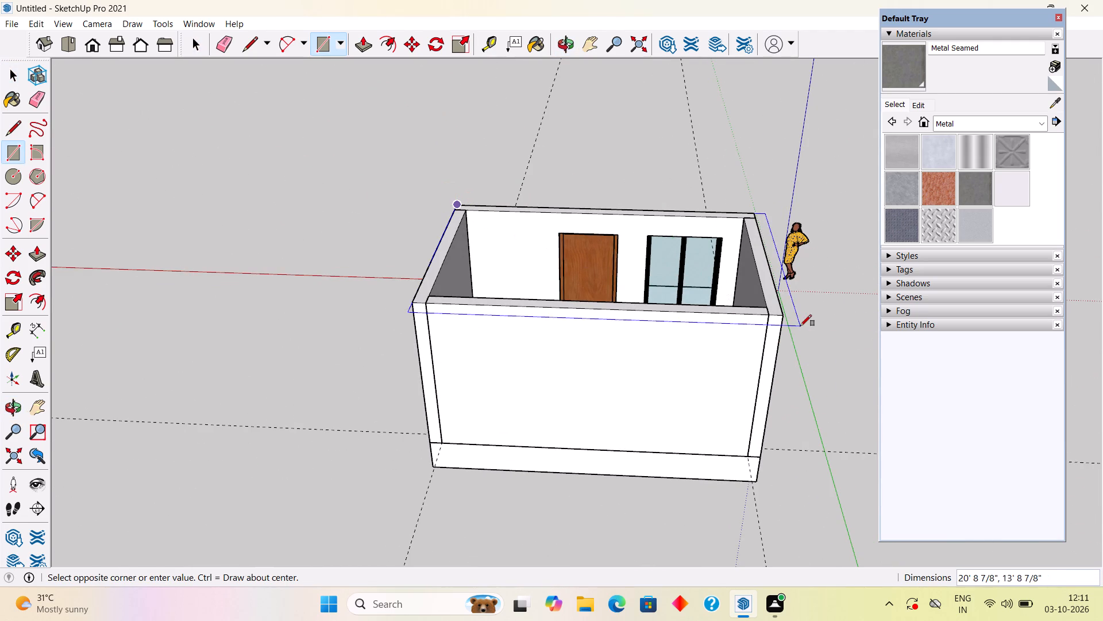
click(781, 316)
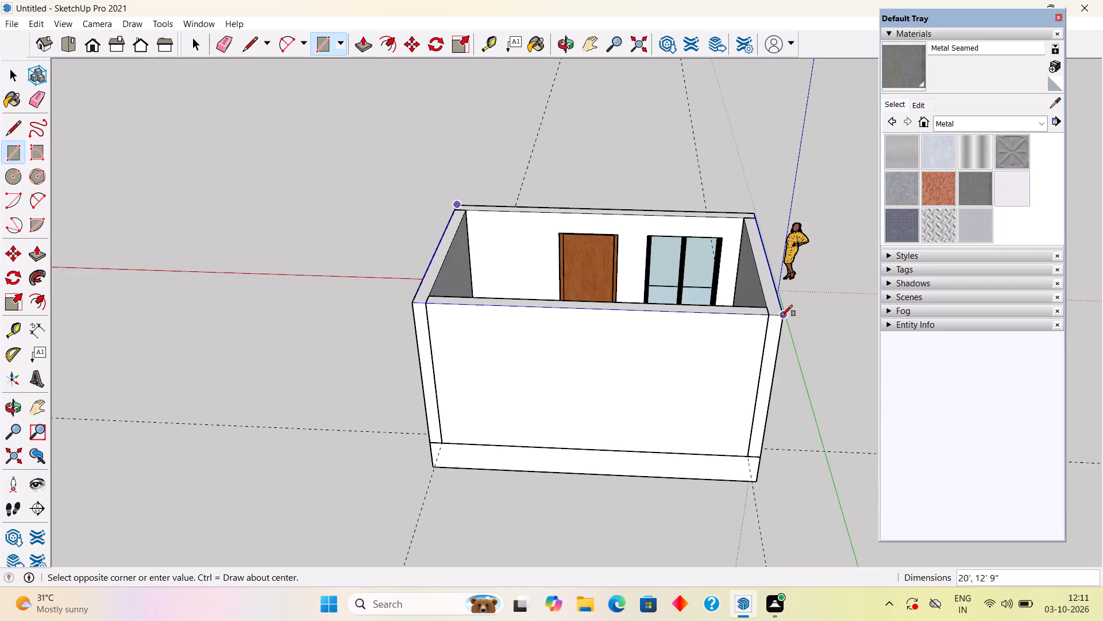
Push/Pull the roof rectangle up 6" and make the roof slab a group.
key(space)
text(p)
click(700, 256)
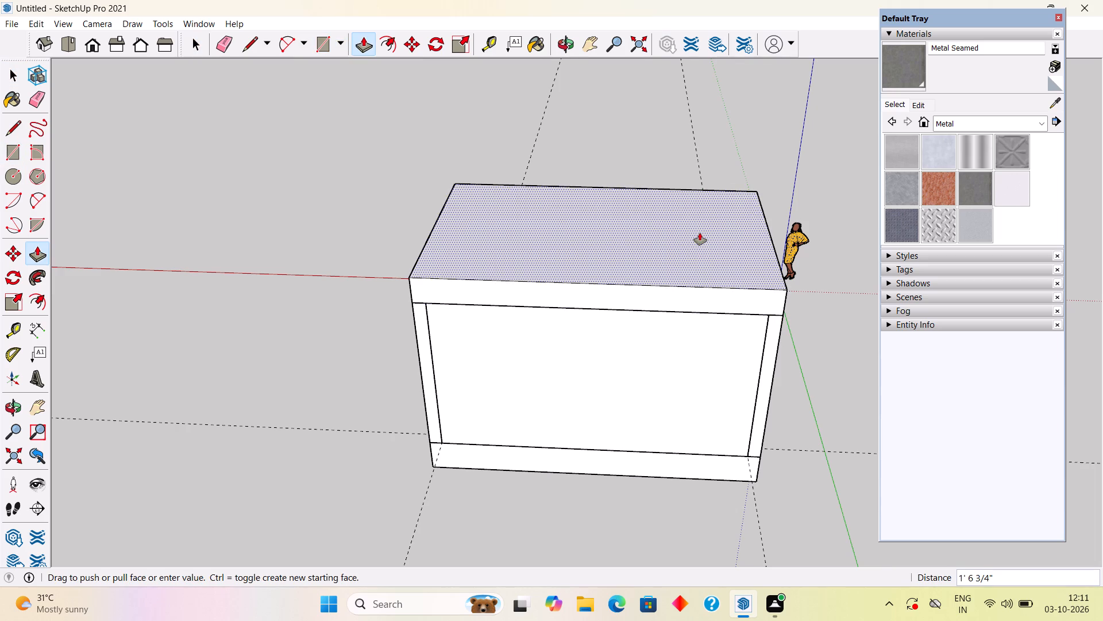
text(6")
key(Return)
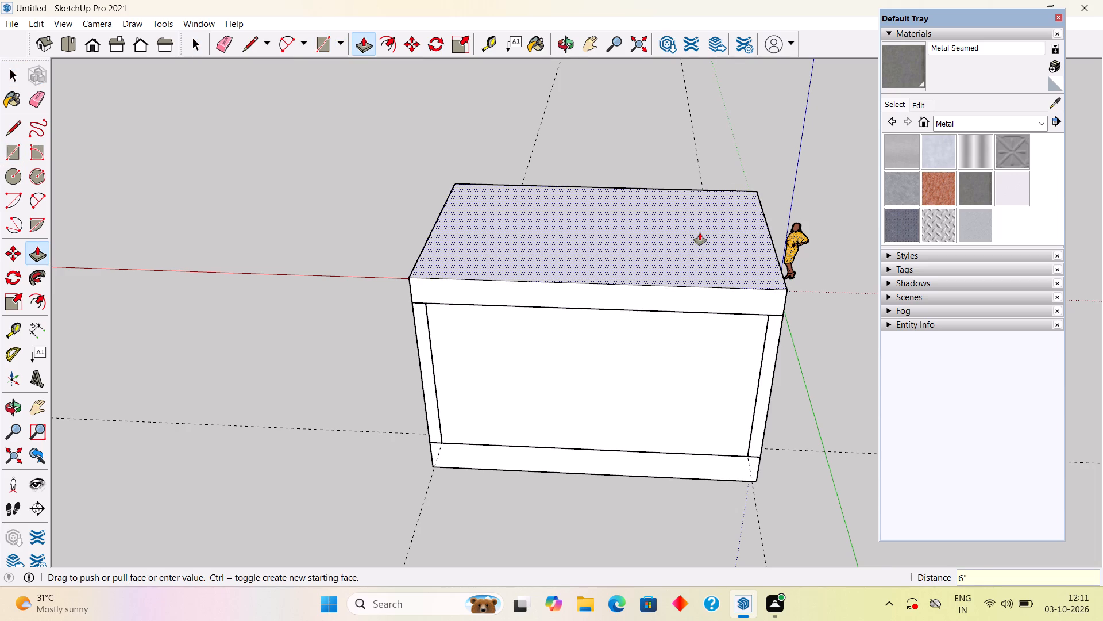
key(space)
triple_click(709, 294)
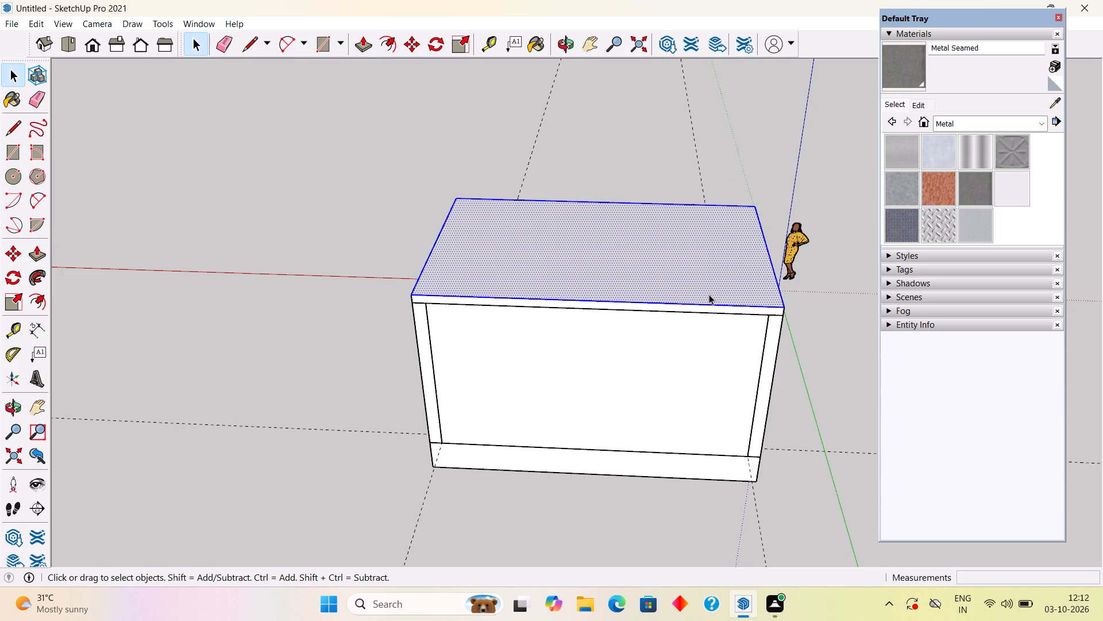
right_click(709, 294)
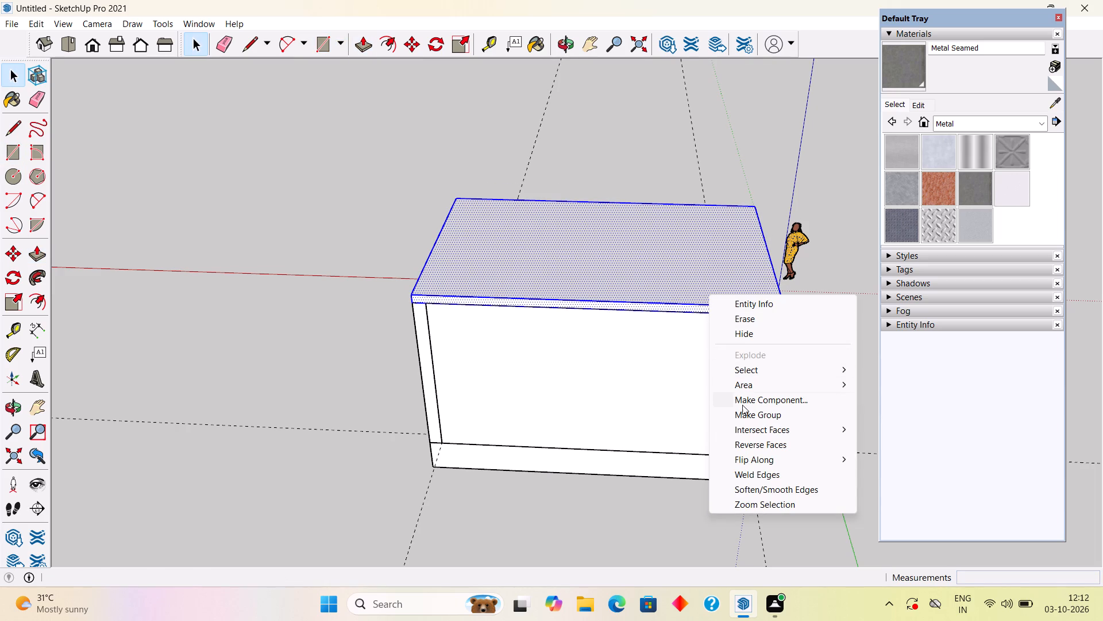
click(743, 416)
Place guides 9" inside all four edges of the roof slab's top face.
middle_drag(769, 335, 179, 203)
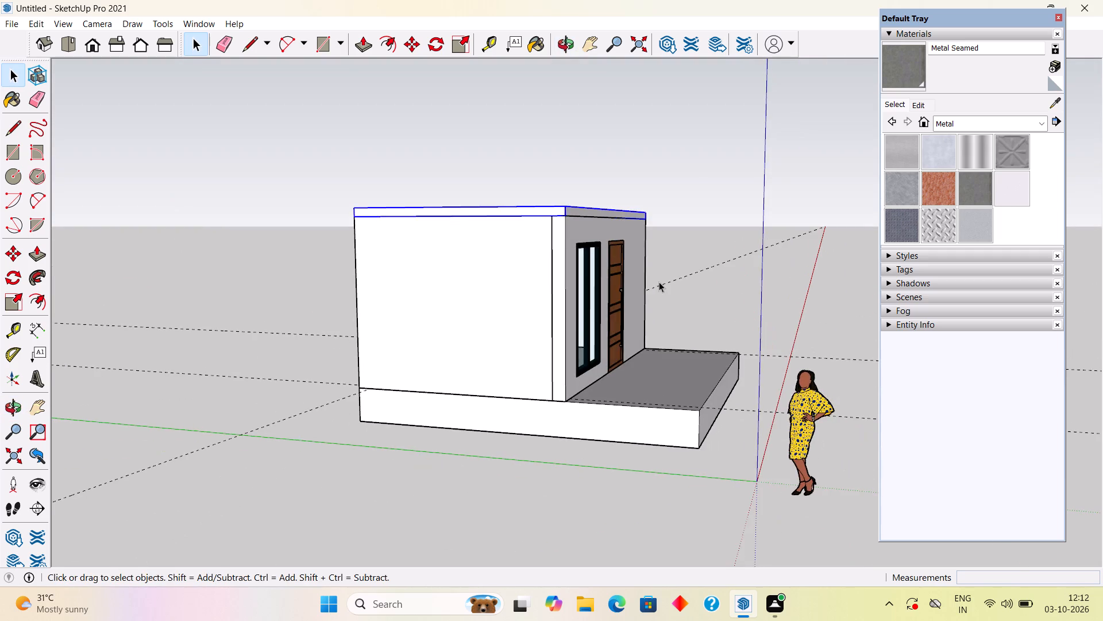
middle_drag(641, 282, 298, 347)
middle_drag(719, 269, 541, 413)
scroll(661, 259, up, 3)
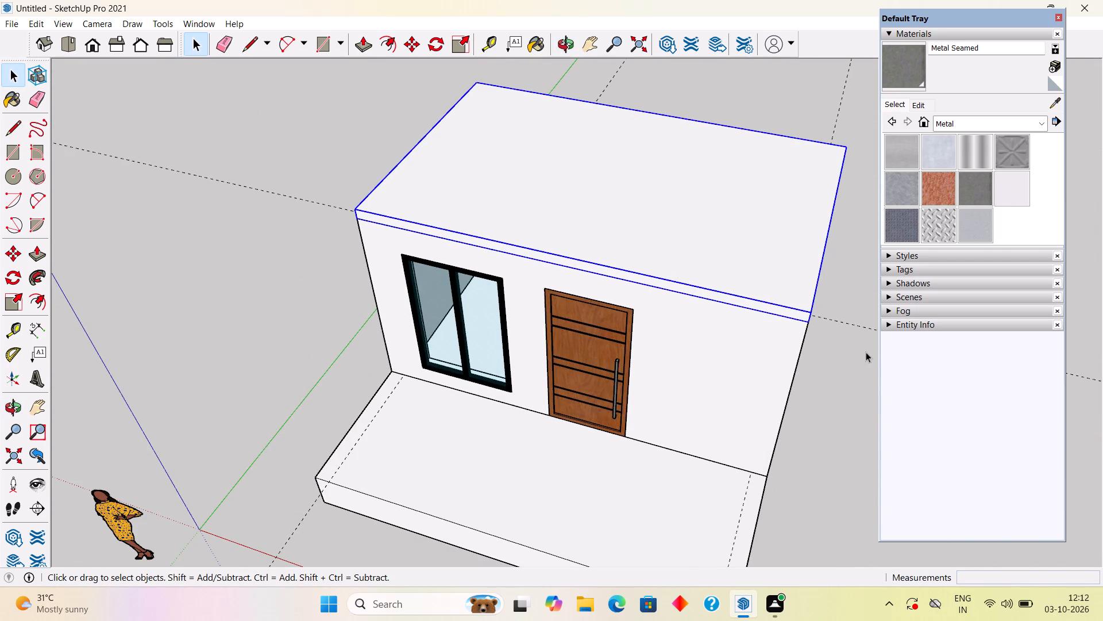
click(861, 378)
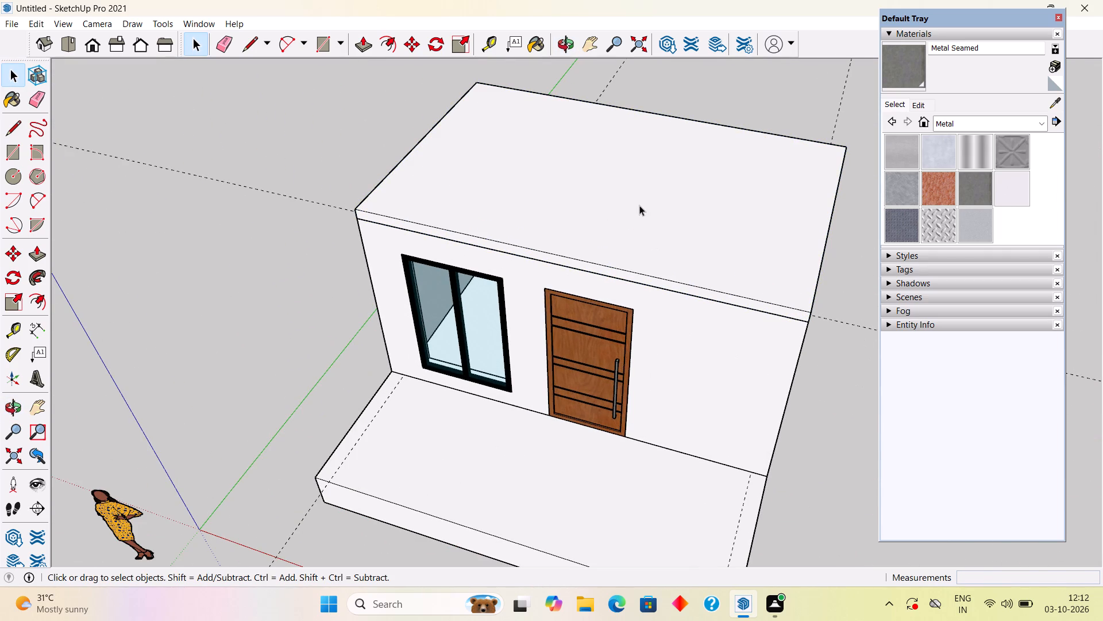
key(t)
click(590, 262)
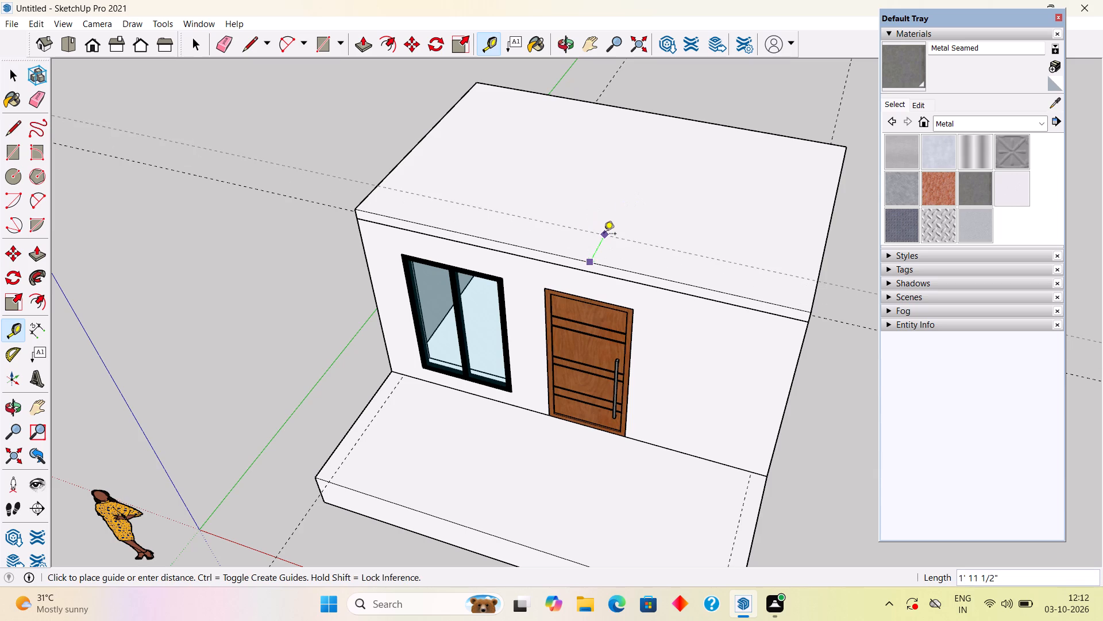
text(9")
key(Return)
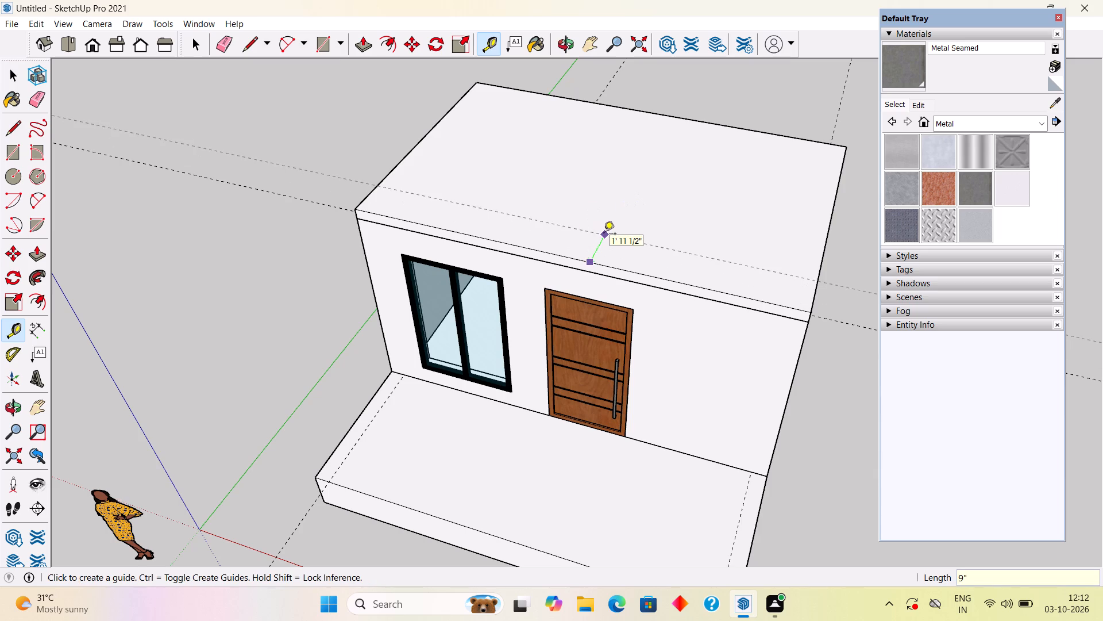
click(399, 164)
text(9")
key(Return)
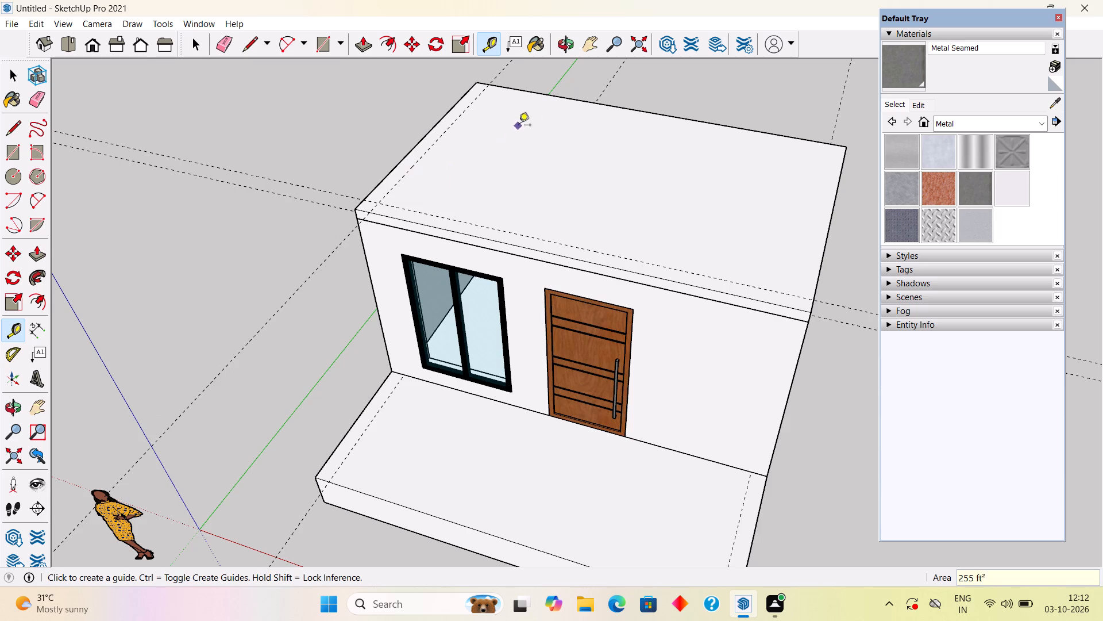
click(574, 102)
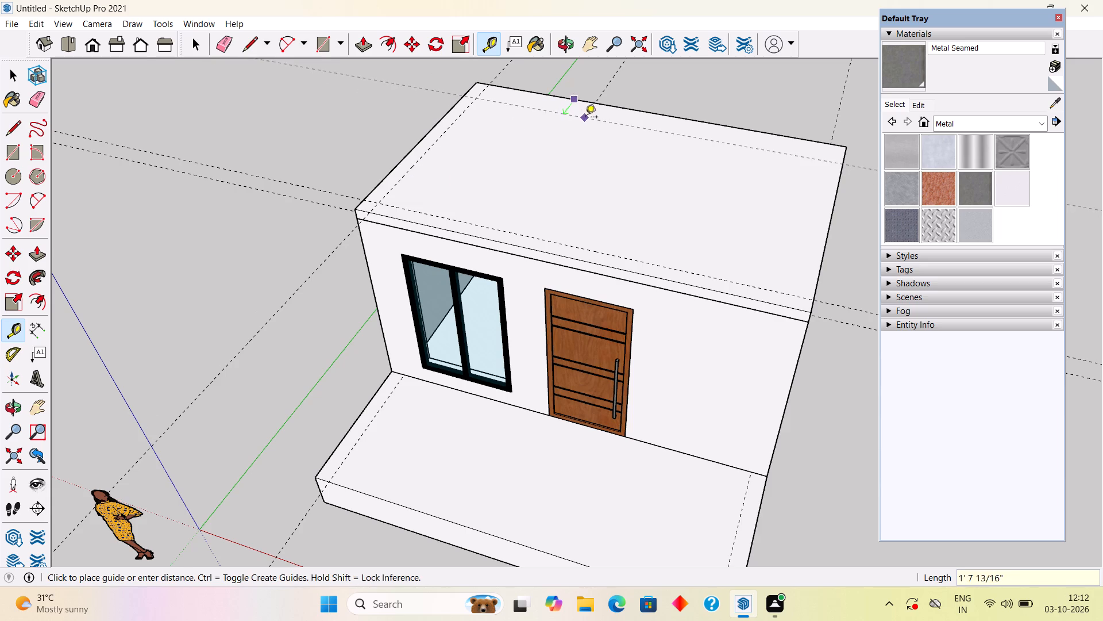
text(9")
key(Return)
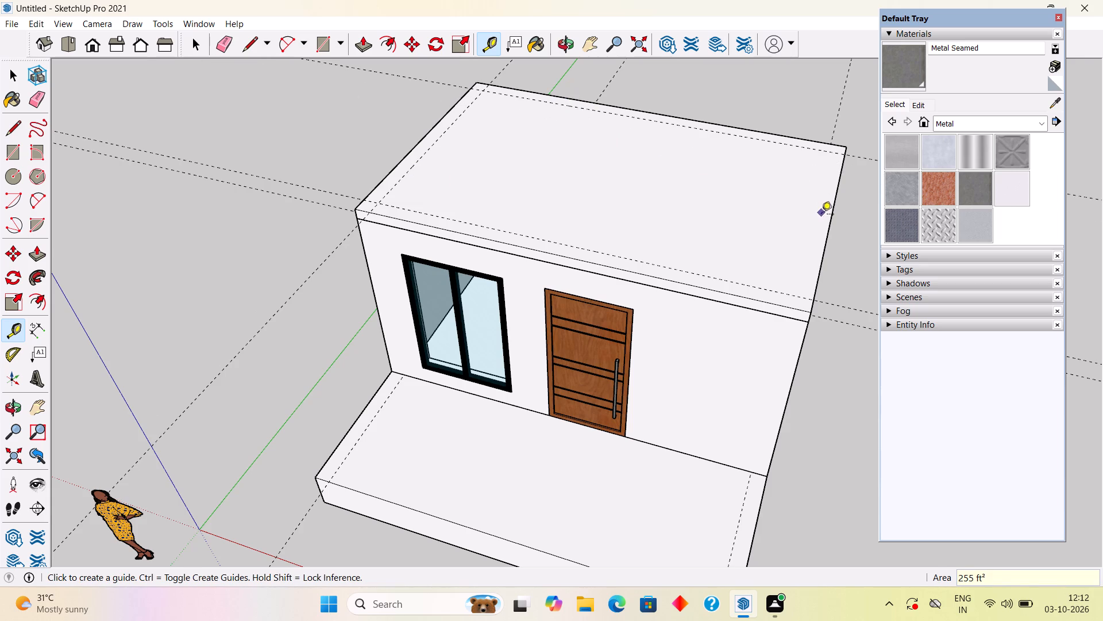
click(828, 231)
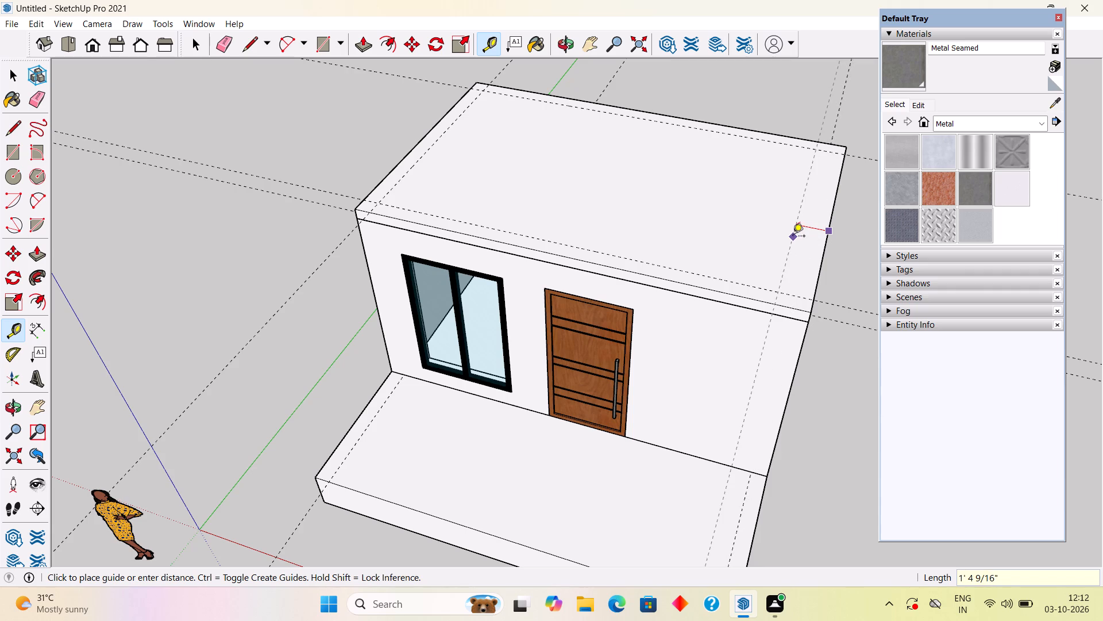
text(9")
key(Return)
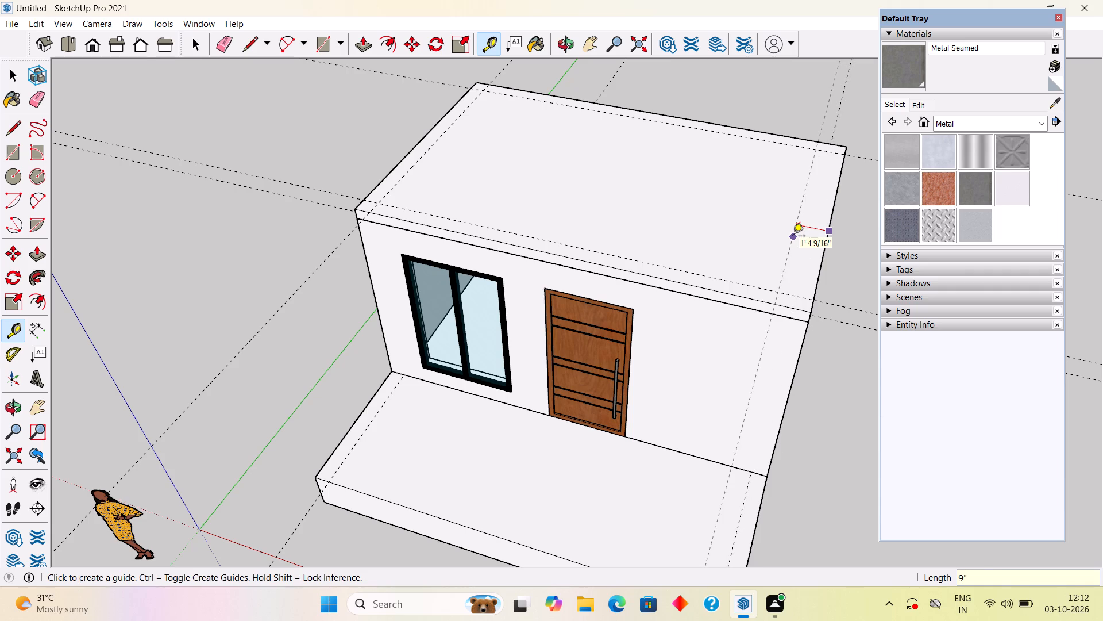
key(space)
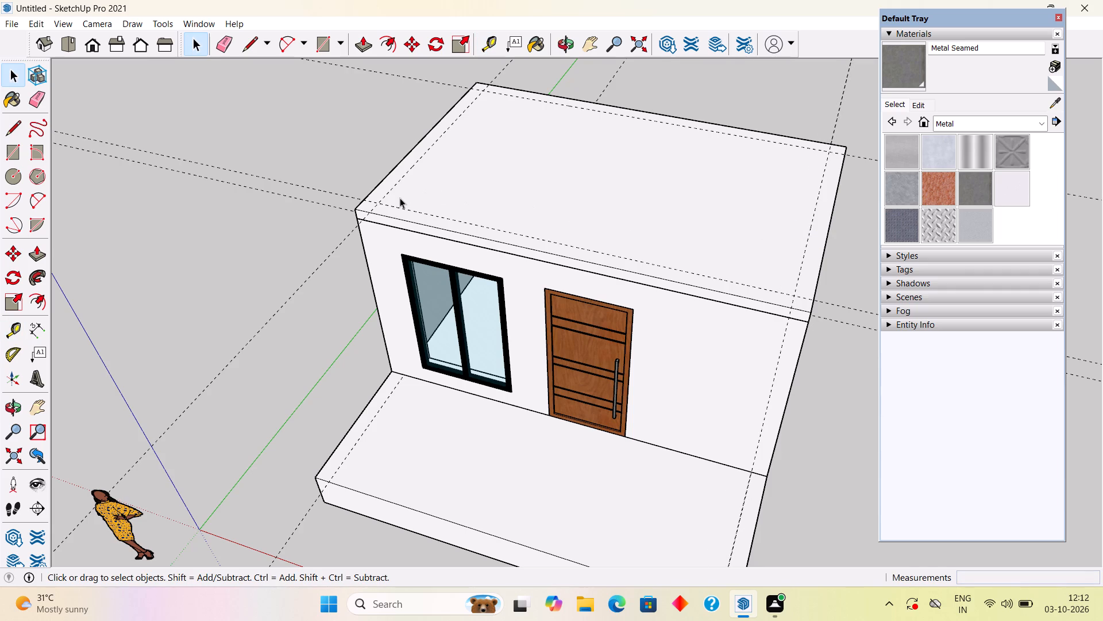
Draw a 20' by 9" rectangle along the roof slab's front edge, between the edge and its guide.
key(r)
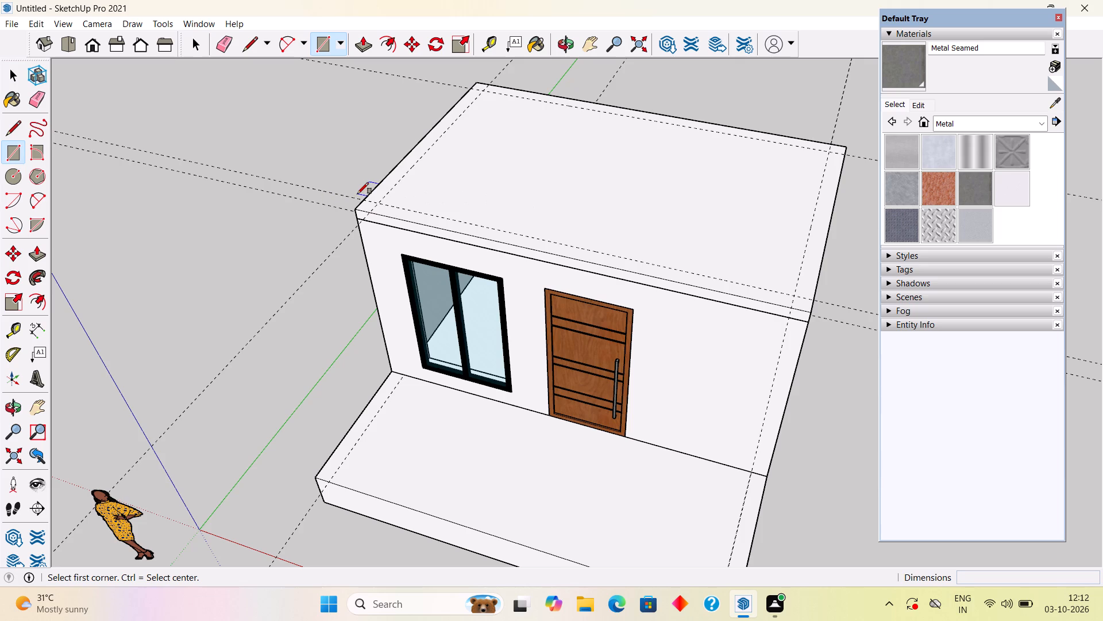
click(364, 202)
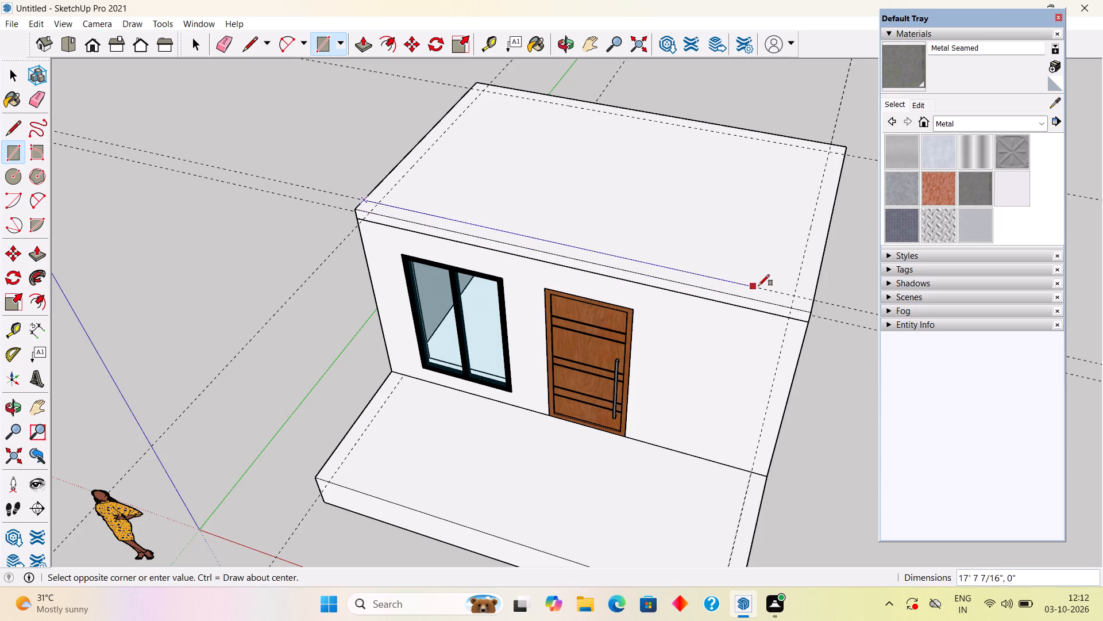
click(808, 310)
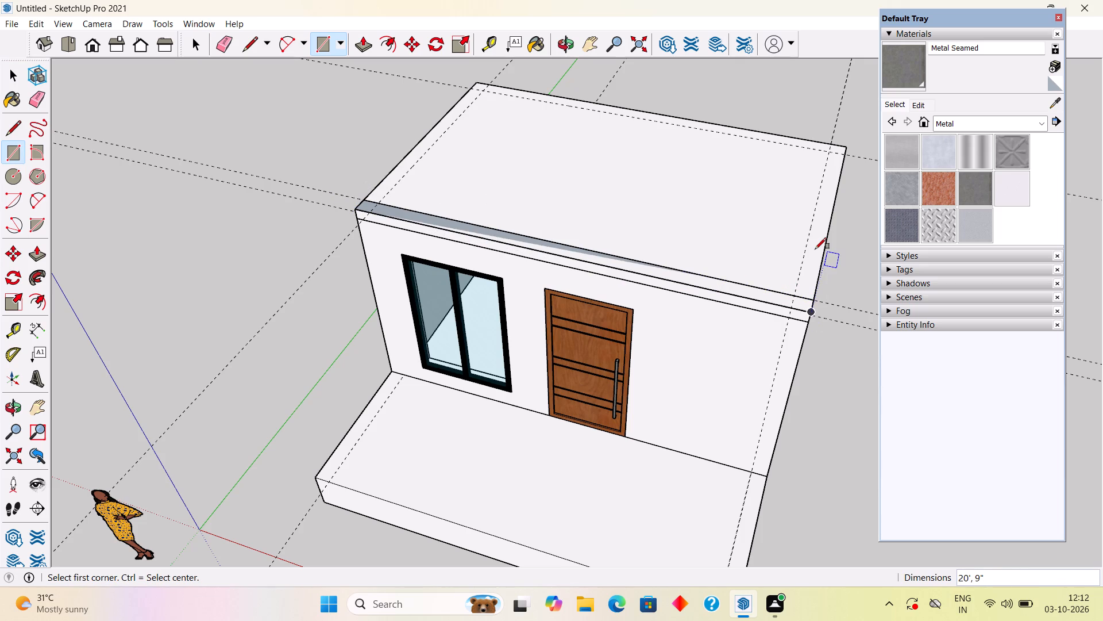
key(space)
Push/Pull the front strip on the roof up 10' and make the upper front wall a group.
text(p)
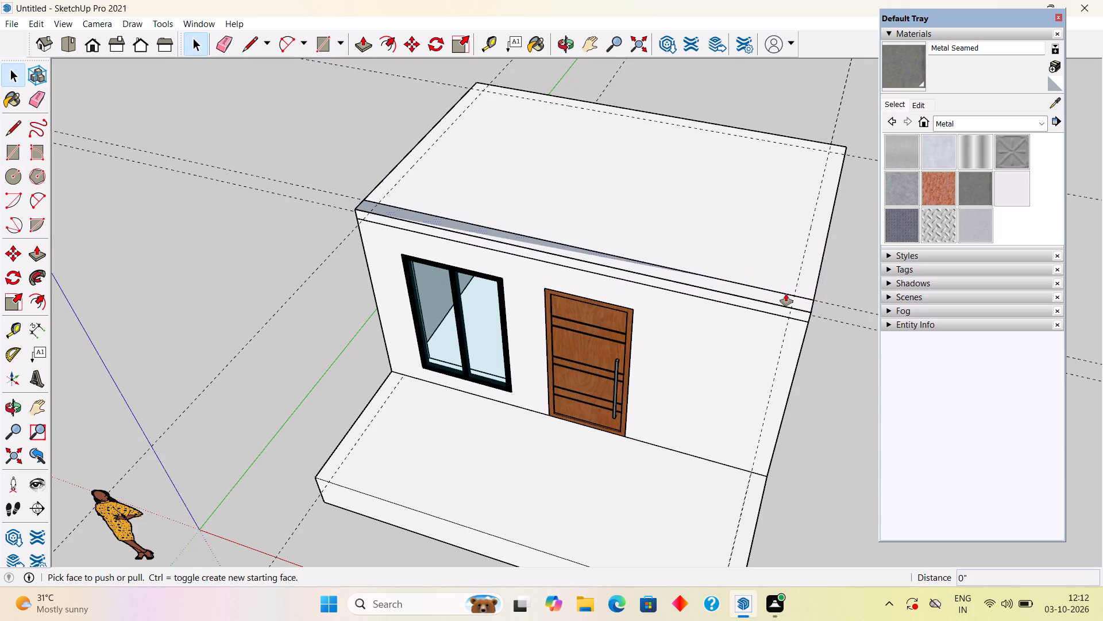
click(786, 294)
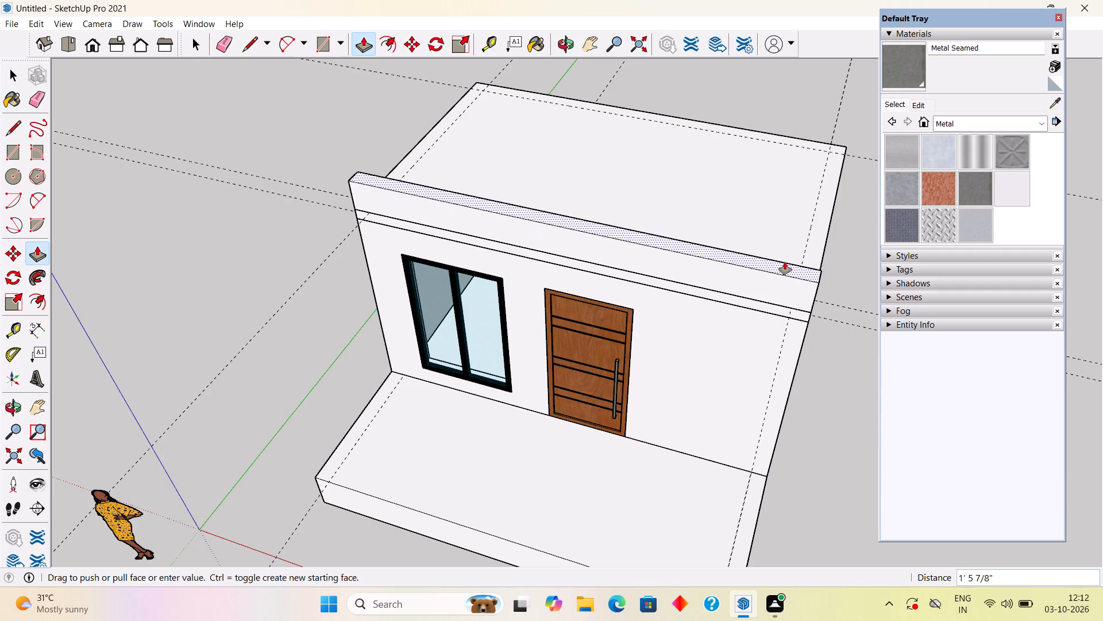
text(10)
key(apostrophe)
key(Return)
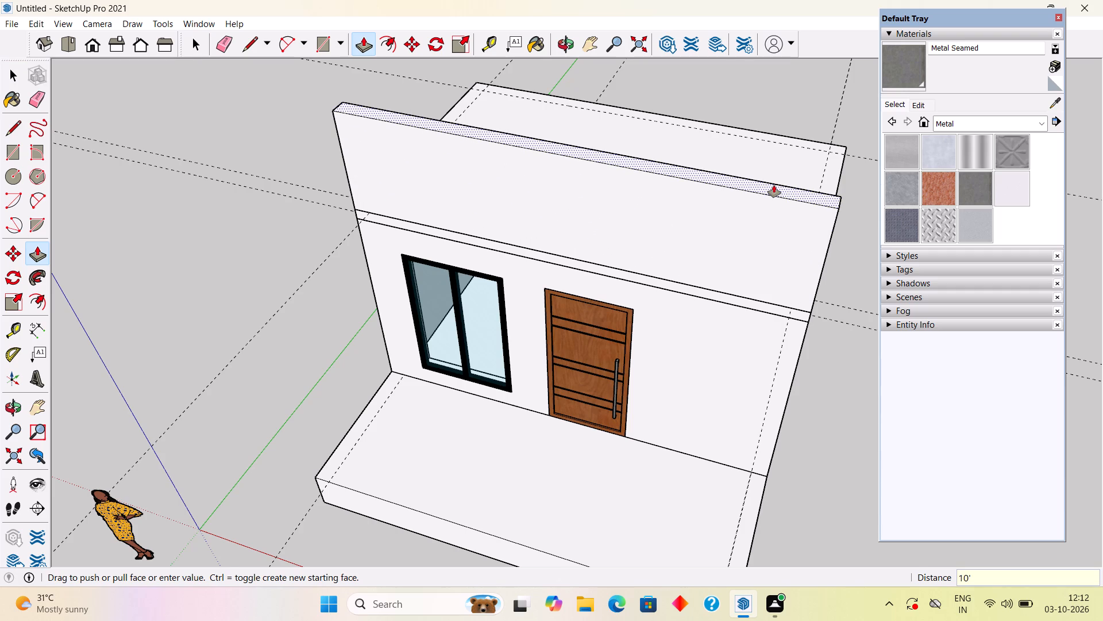
key(space)
scroll(773, 185, down, 9)
middle_drag(783, 264, 614, 221)
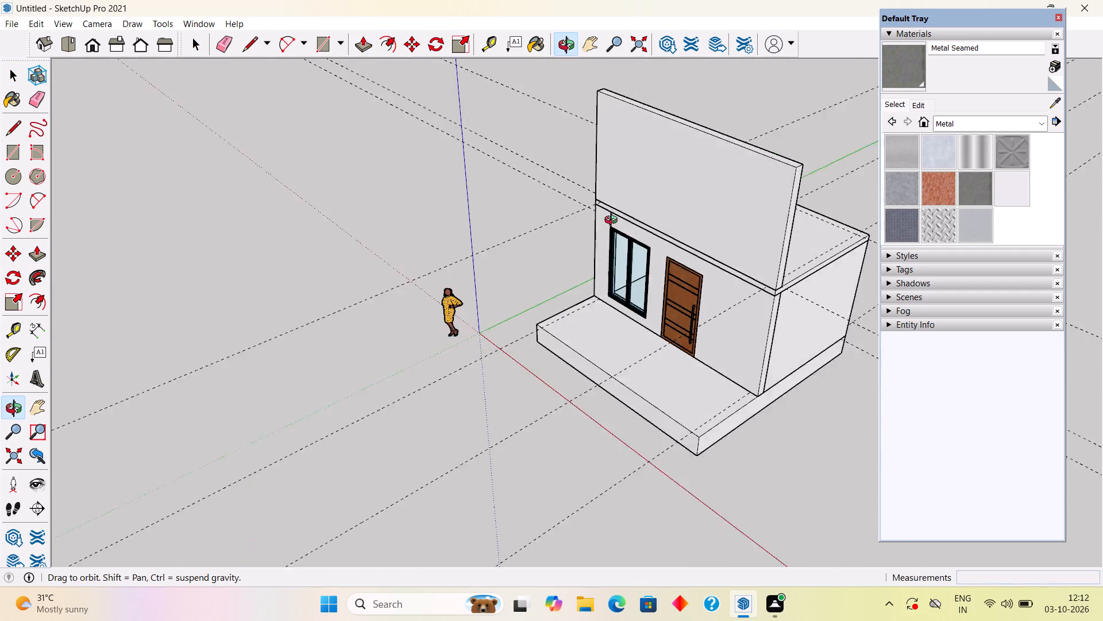
middle_drag(614, 221, 561, 215)
middle_drag(761, 347, 465, 351)
scroll(465, 351, down, 2)
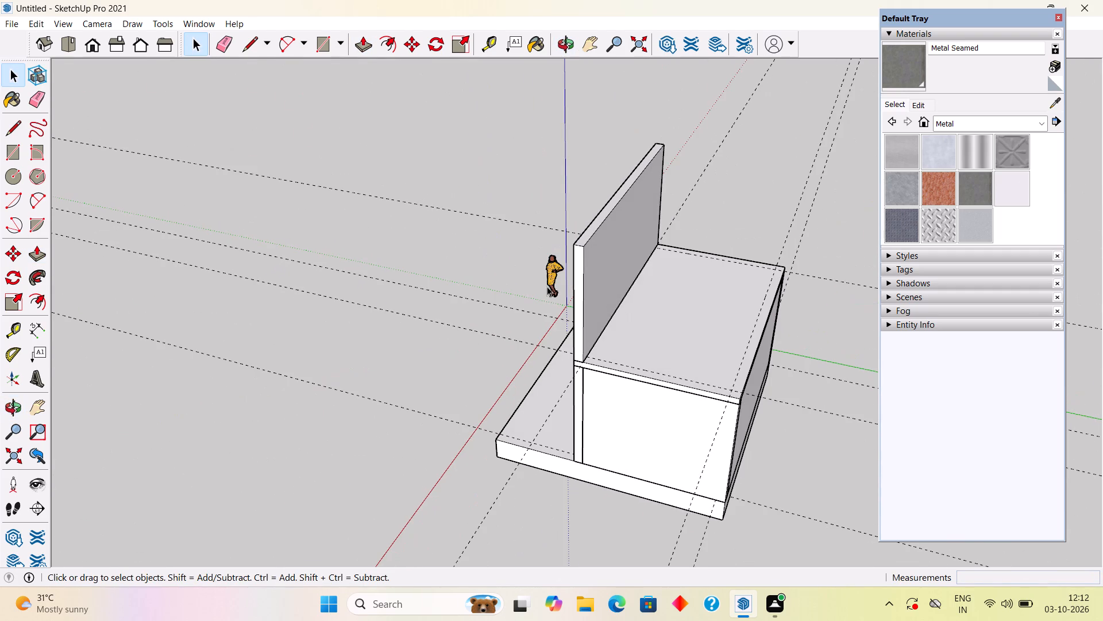
click(573, 283)
triple_click(581, 284)
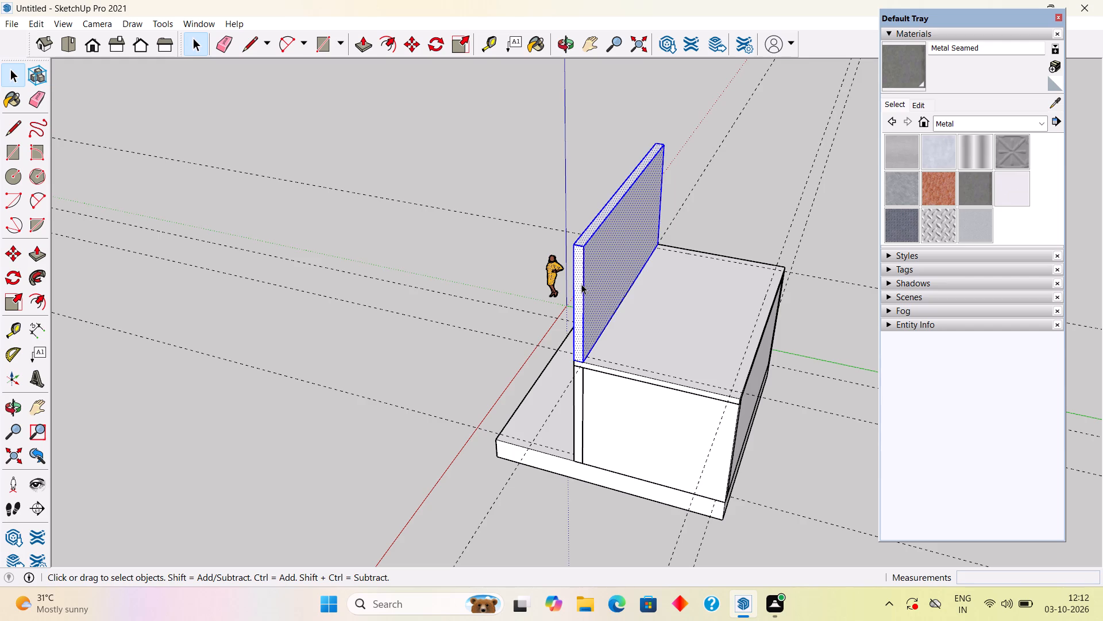
right_click(583, 284)
click(635, 398)
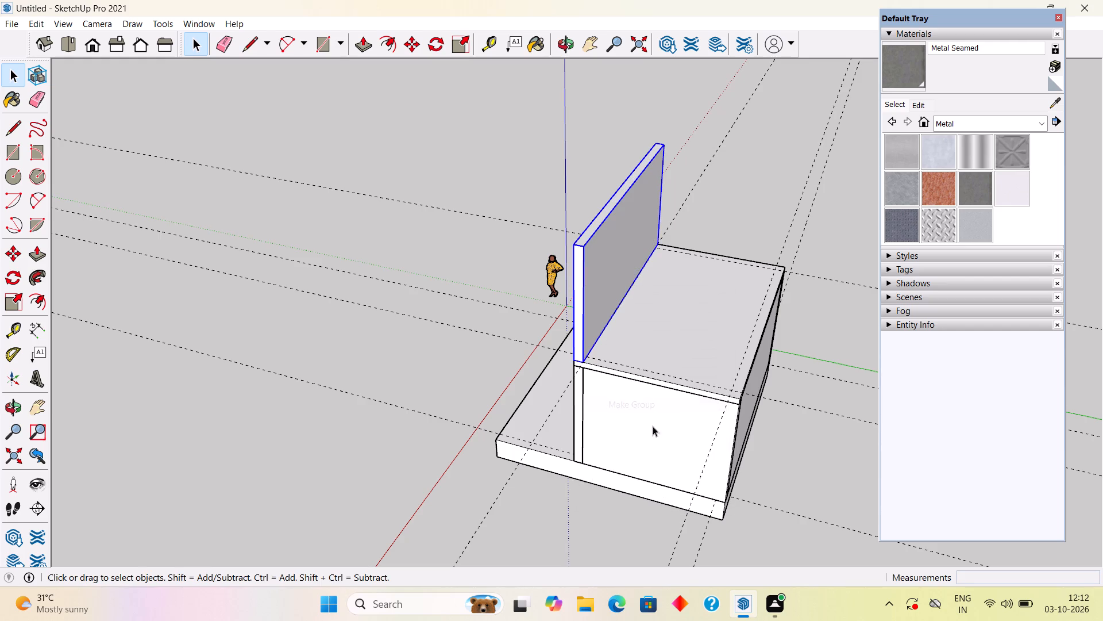
click(807, 421)
Draw a 12' by 9" rectangle along the roof slab's door-side edge, from the upper front wall to the rear corner.
scroll(587, 455, up, 4)
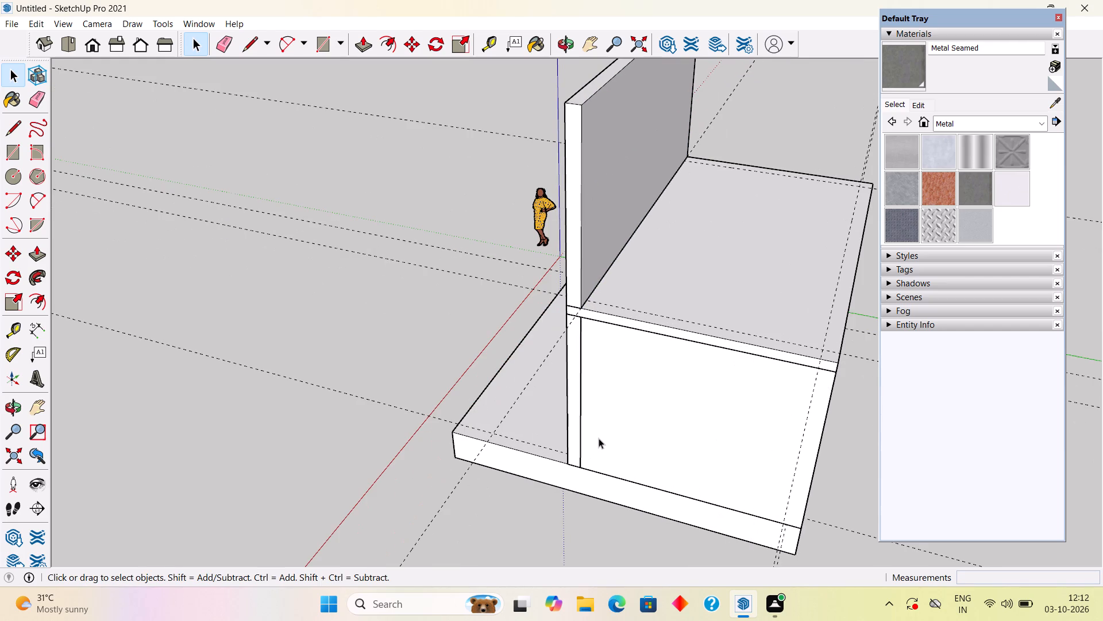
key(r)
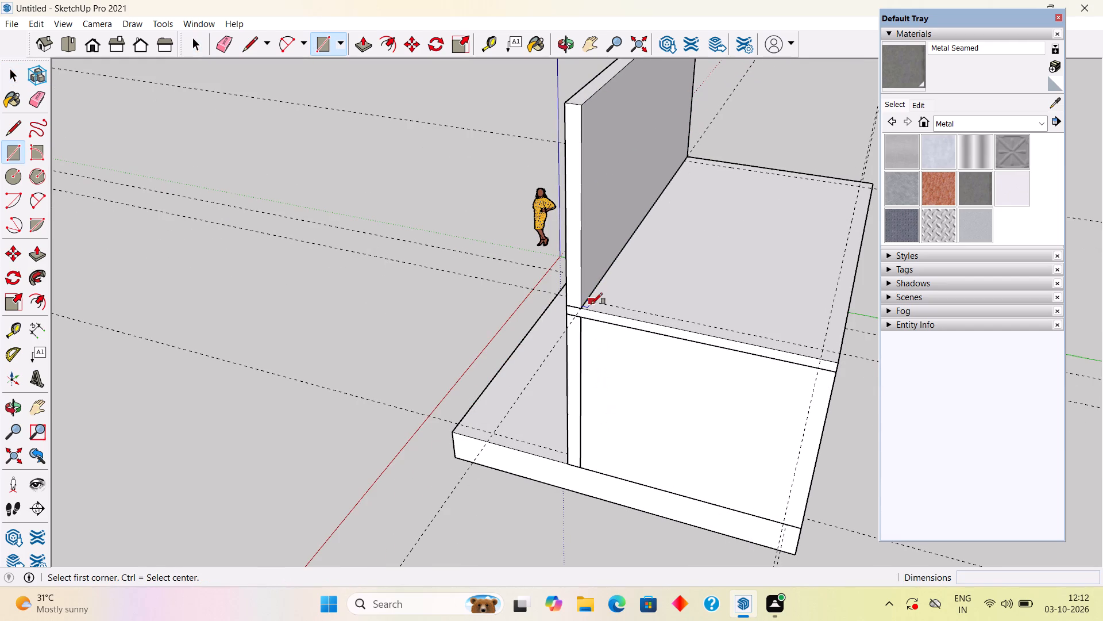
click(591, 300)
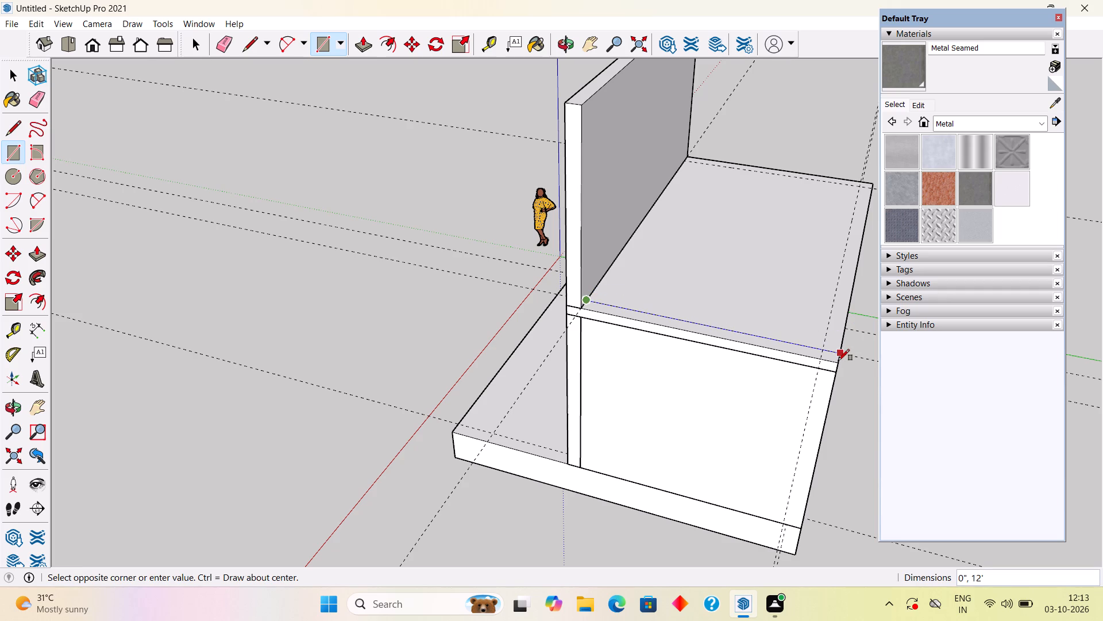
click(838, 365)
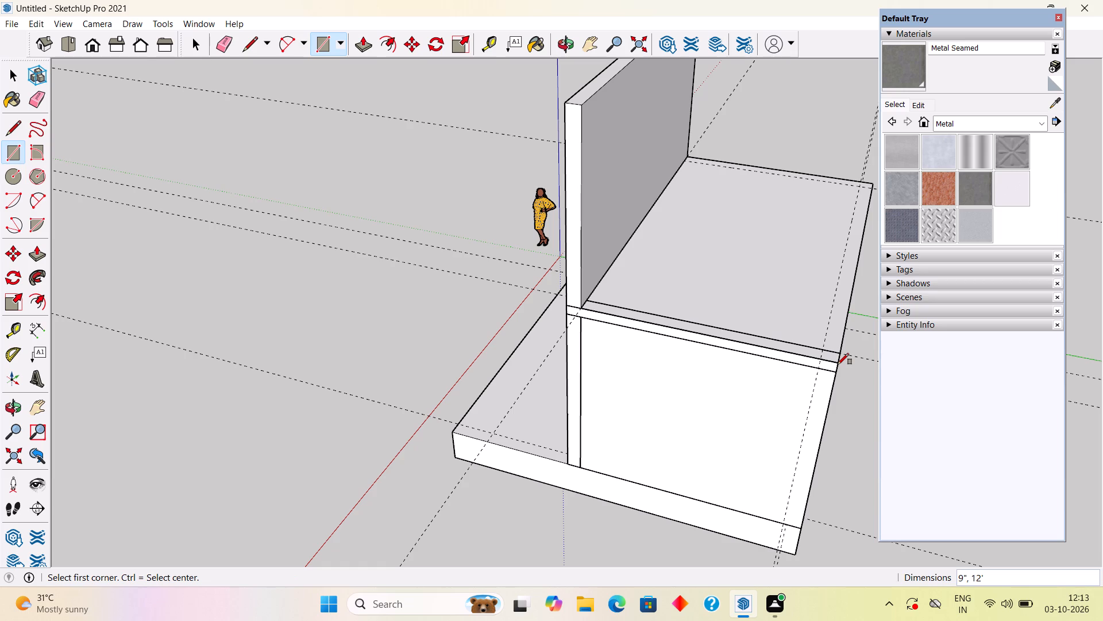
key(space)
Push/Pull the door-side strip on the roof up 10' and make the upper side wall a group.
key(p)
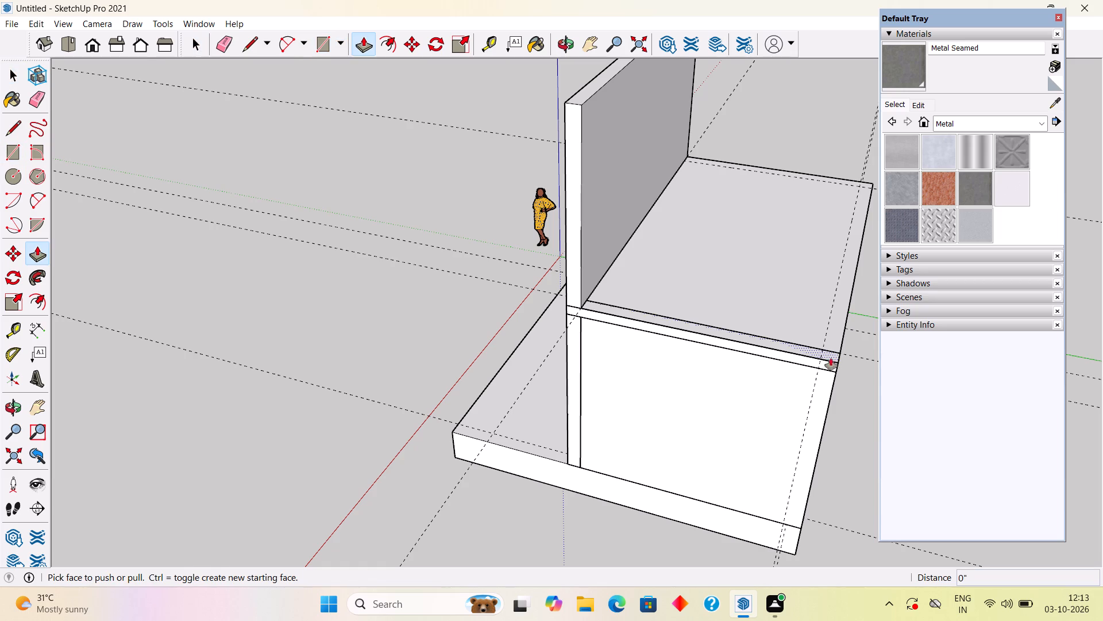
click(811, 350)
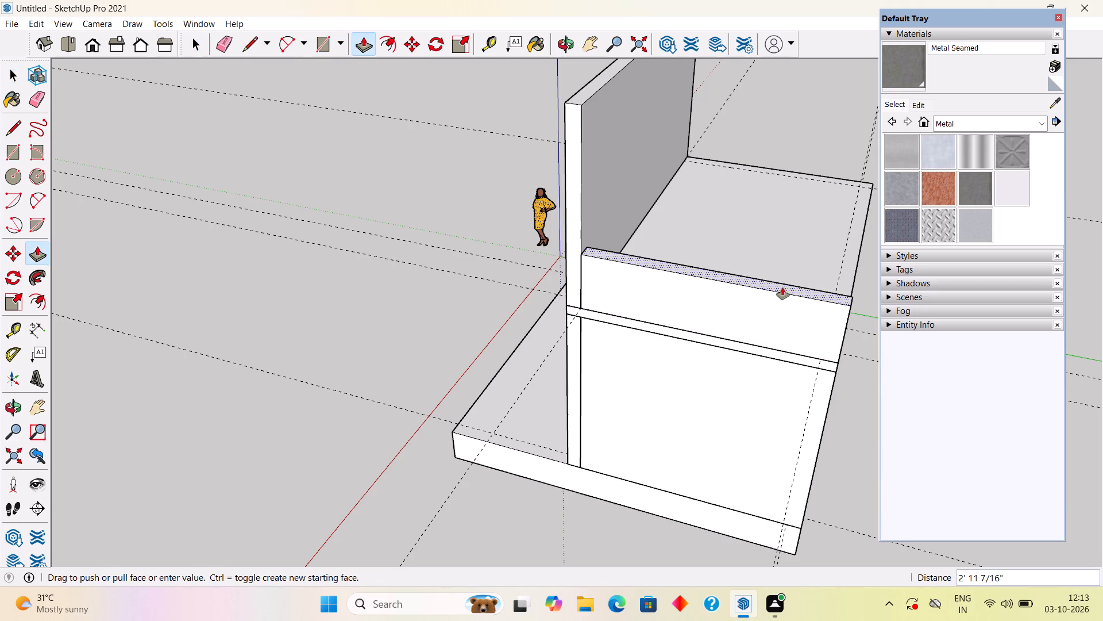
text(10')
key(Return)
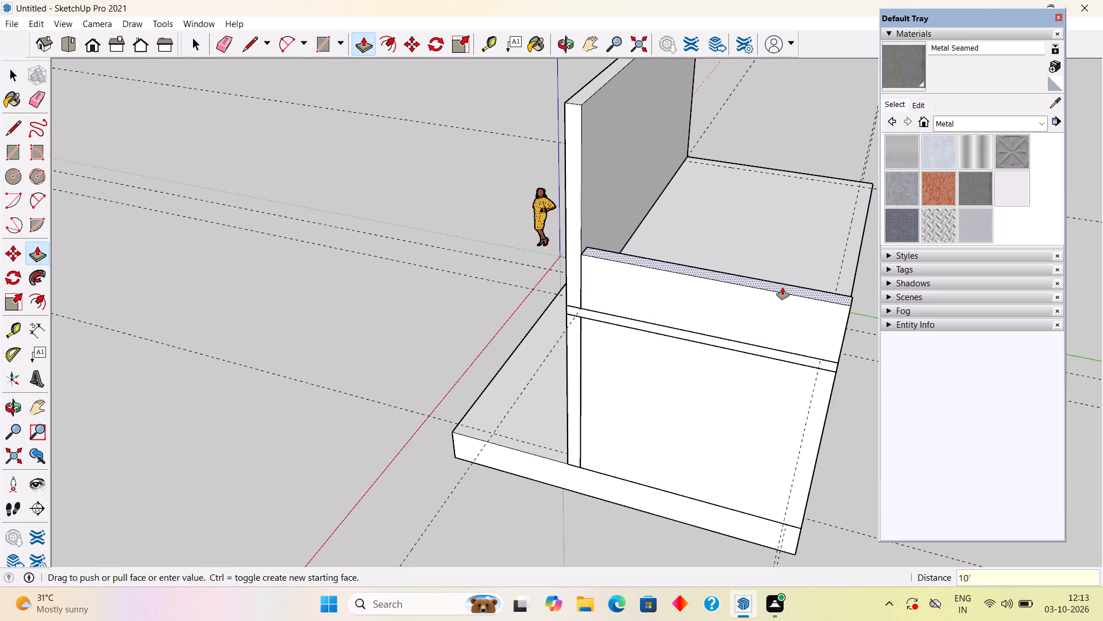
key(space)
triple_click(782, 287)
right_click(782, 287)
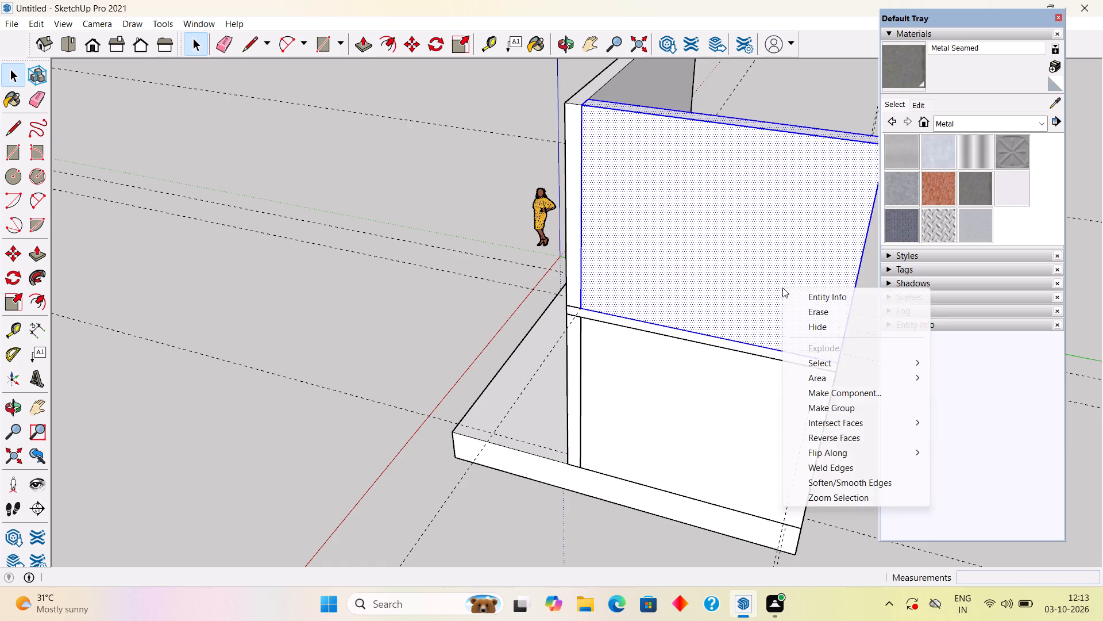
click(841, 408)
Draw a 9" wide rectangle along the roof slab's rear edge, from the upper side wall to the guide near the open side.
middle_drag(832, 407, 429, 439)
scroll(425, 436, down, 3)
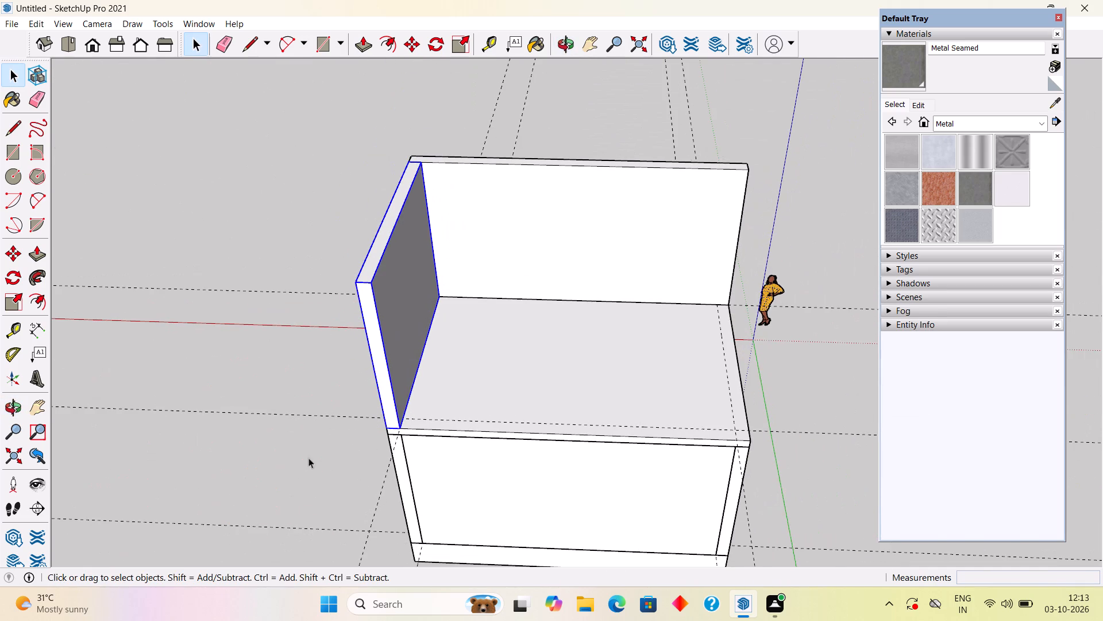
click(274, 459)
key(r)
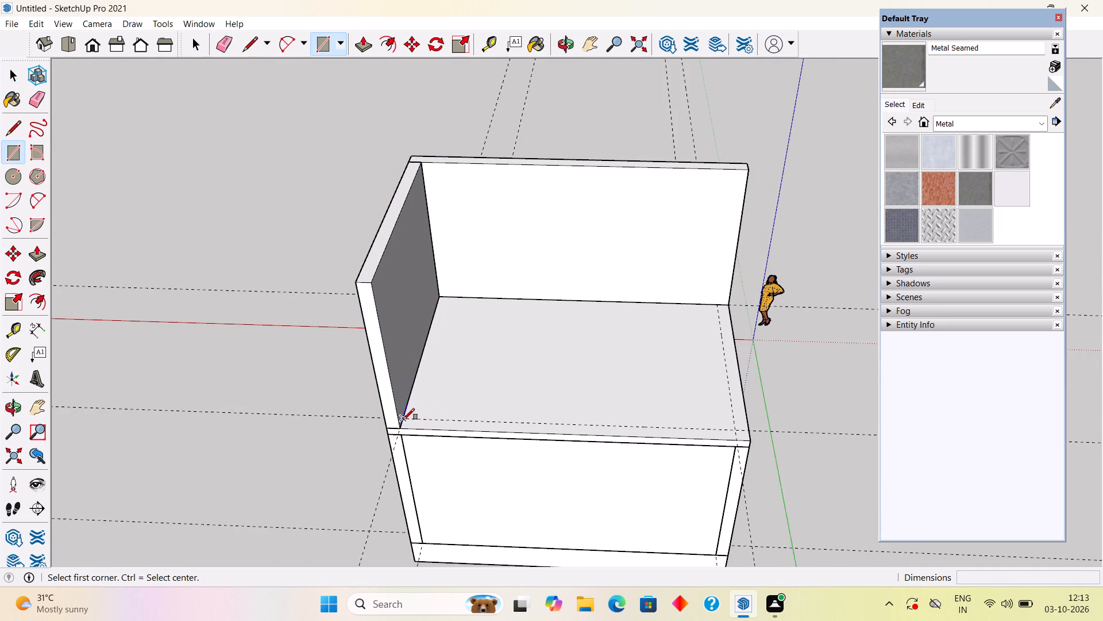
click(408, 417)
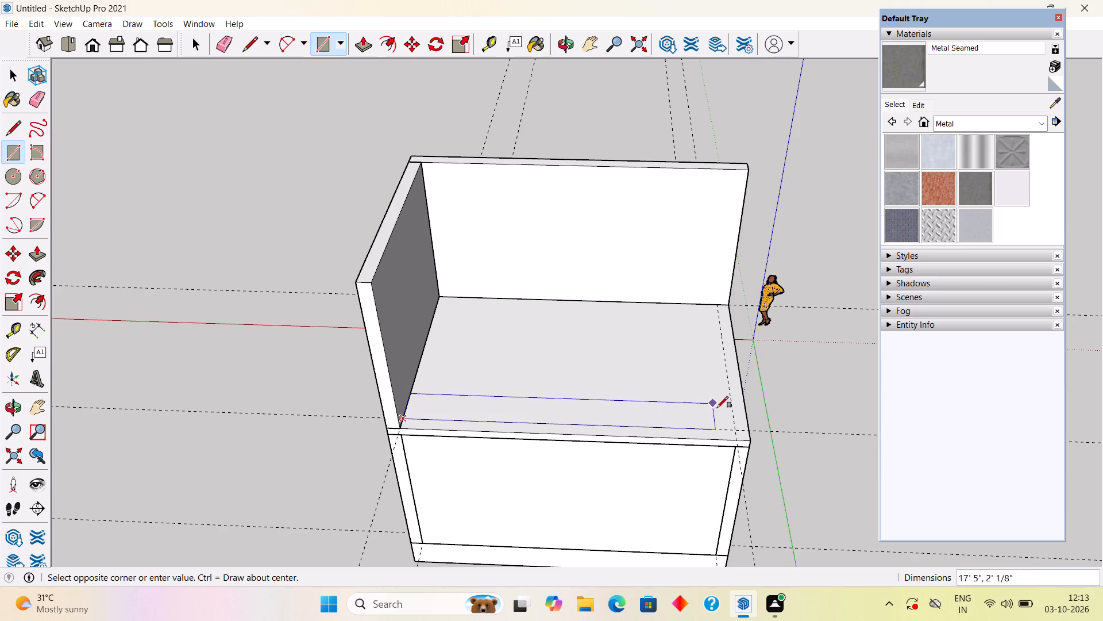
click(735, 442)
key(space)
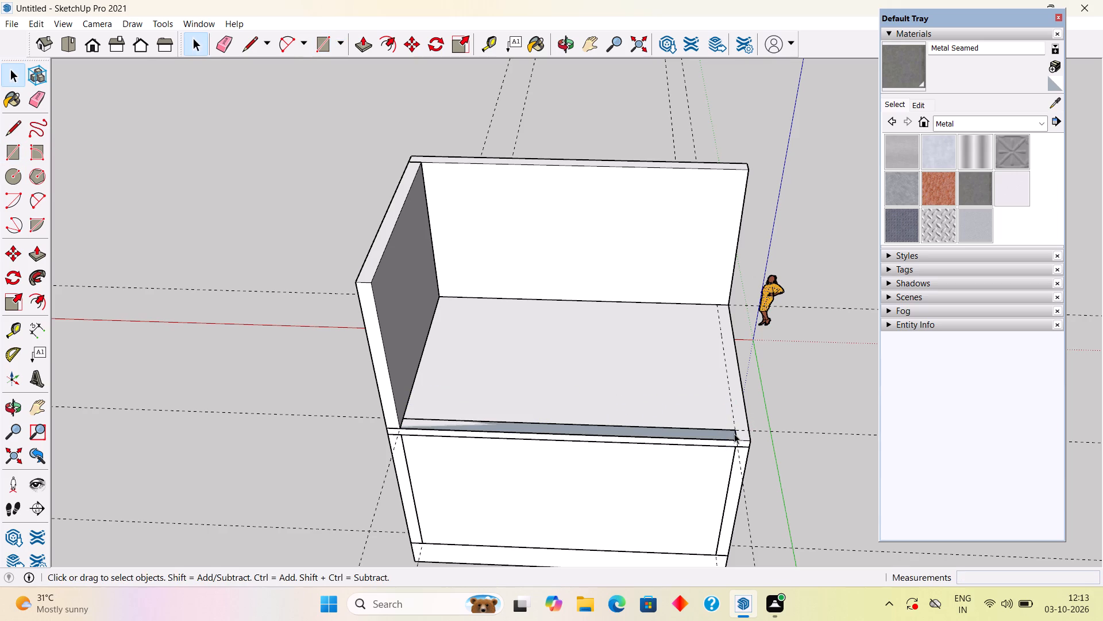
Push/Pull the rear strip on the roof up 10' and make the upper rear wall a group.
key(p)
click(715, 431)
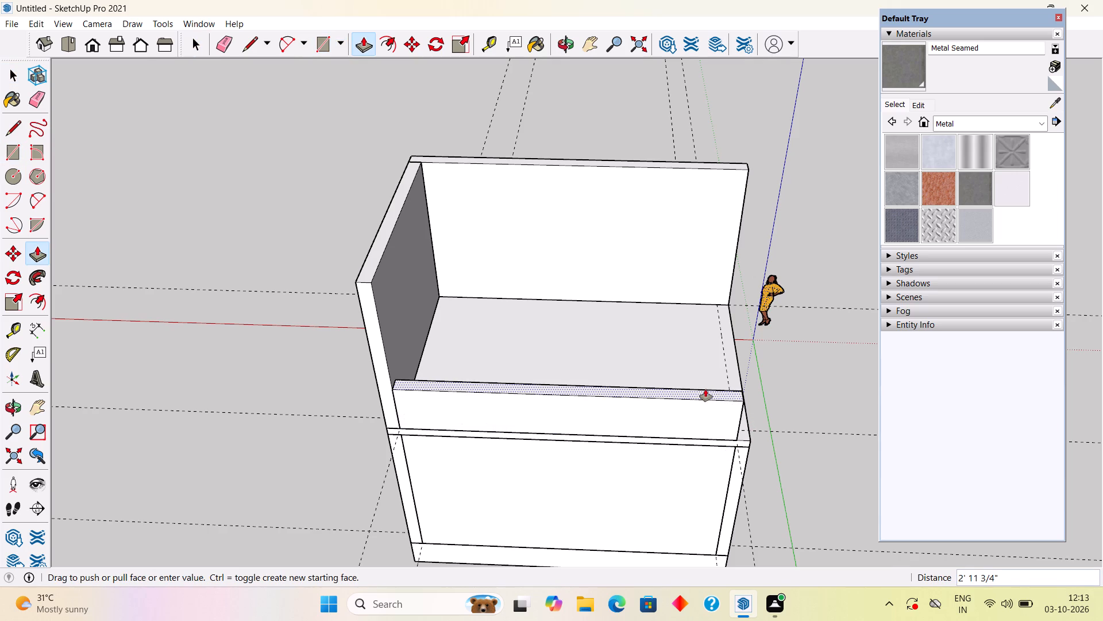
text(10')
key(Return)
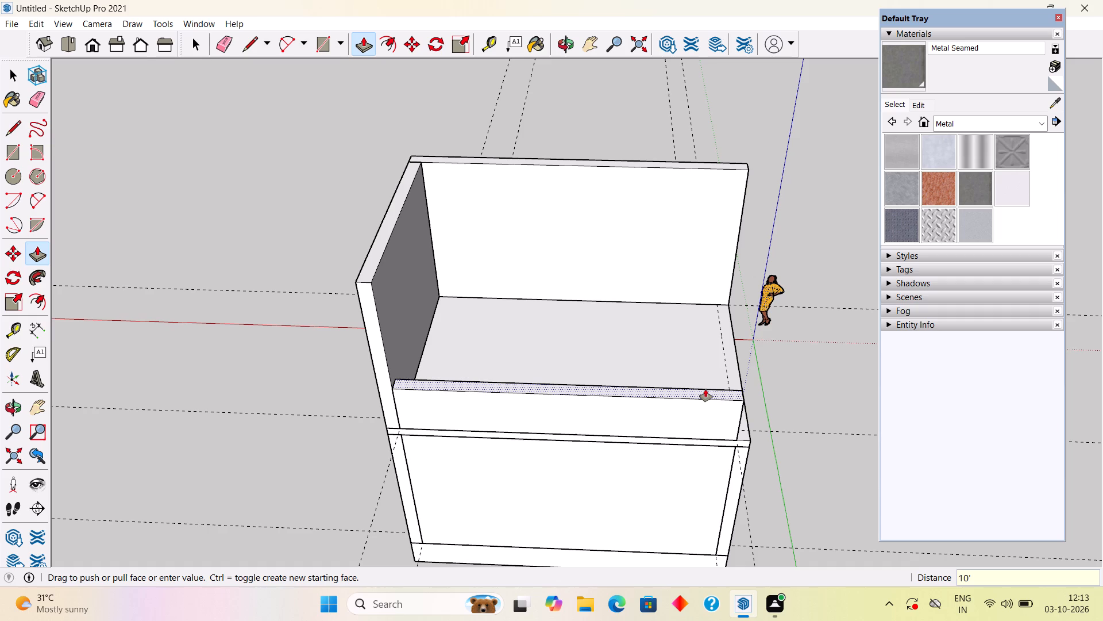
key(space)
triple_click(705, 389)
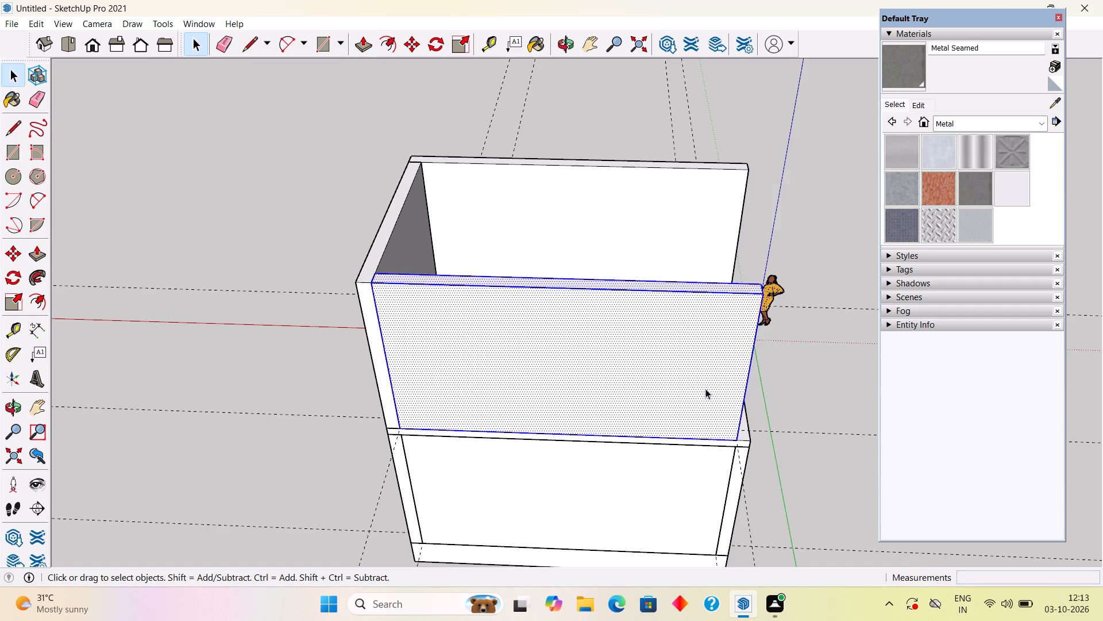
right_click(705, 389)
click(743, 287)
Draw a 12' by 9" rectangle along the roof slab's remaining open side, from the rear corner to the upper front wall.
middle_drag(765, 503, 584, 515)
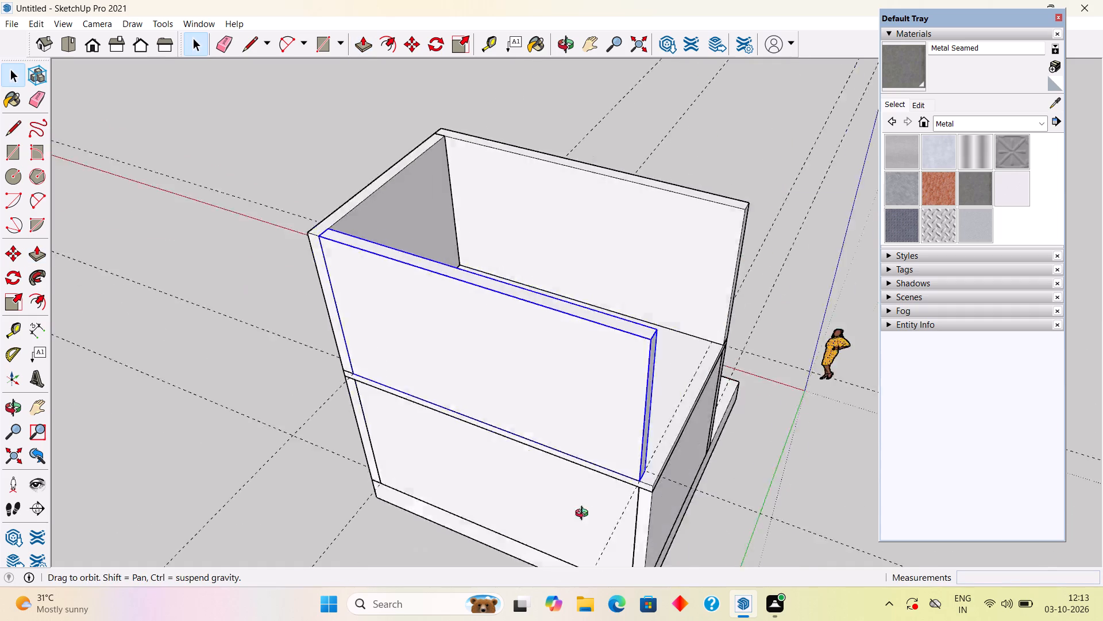
middle_drag(584, 515, 418, 478)
scroll(418, 478, down, 5)
middle_drag(434, 499, 397, 431)
scroll(397, 431, up, 1)
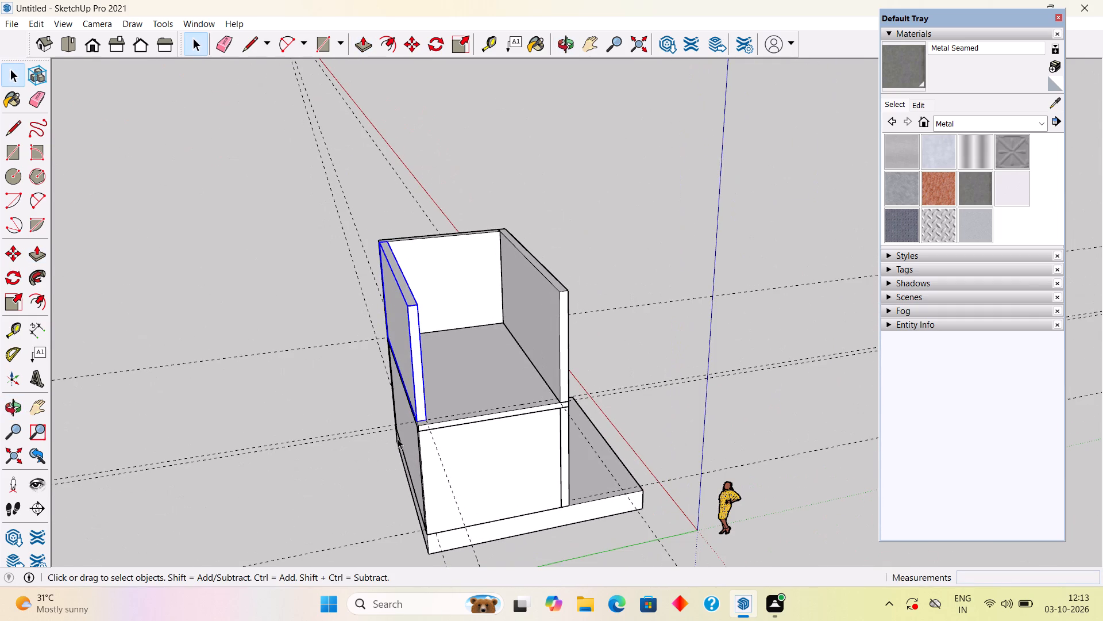
key(r)
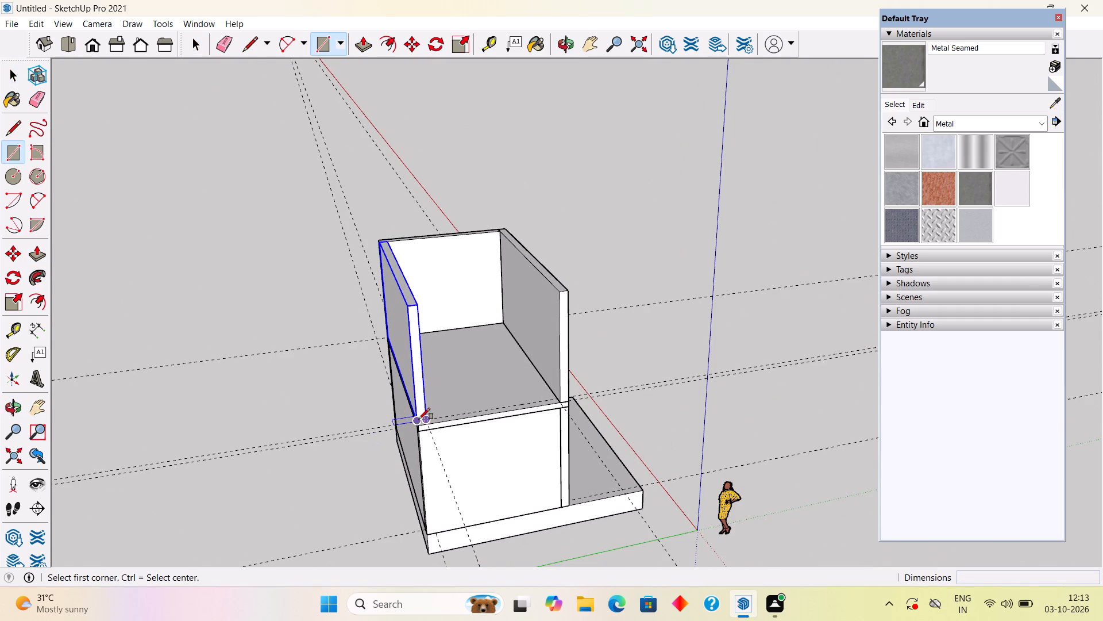
scroll(420, 412, up, 12)
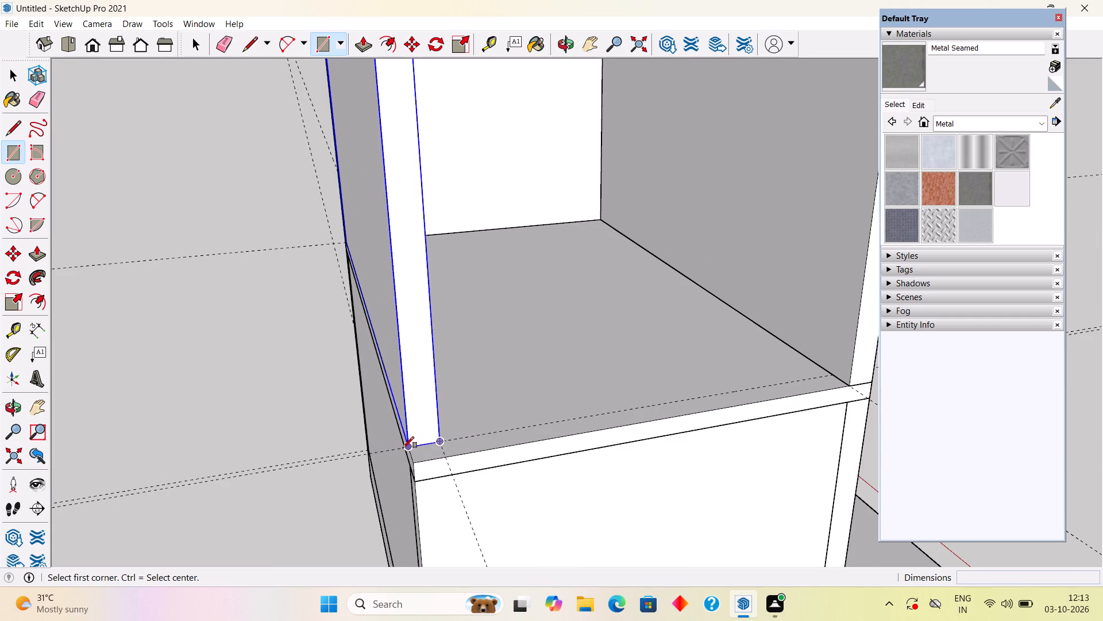
click(410, 448)
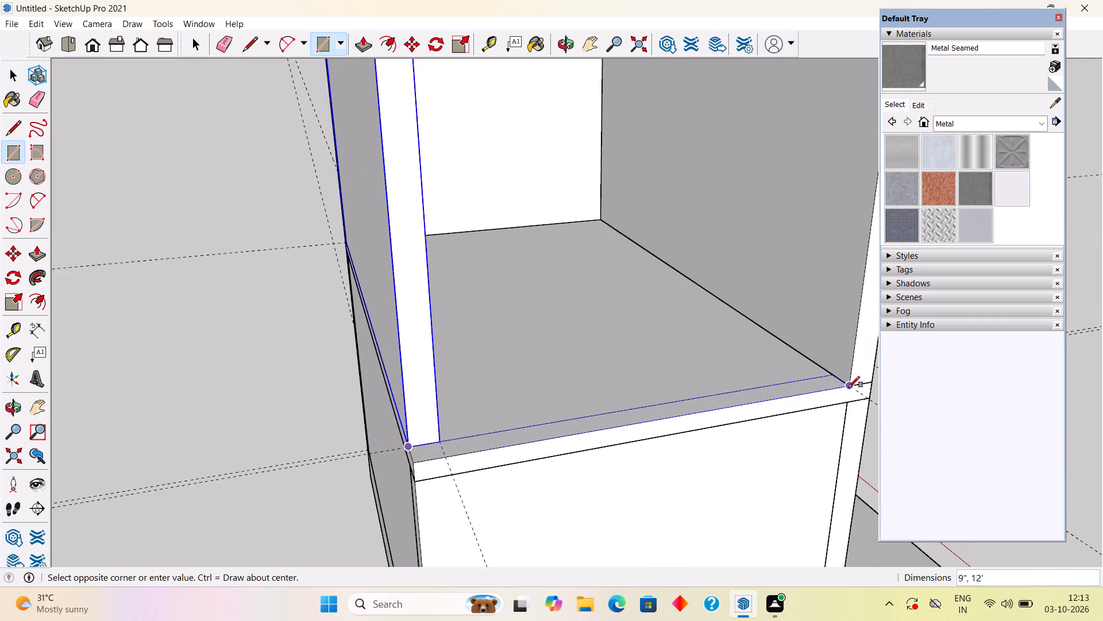
click(848, 388)
Push/Pull the last side strip on the roof up 10' and make this upper side wall a group.
key(p)
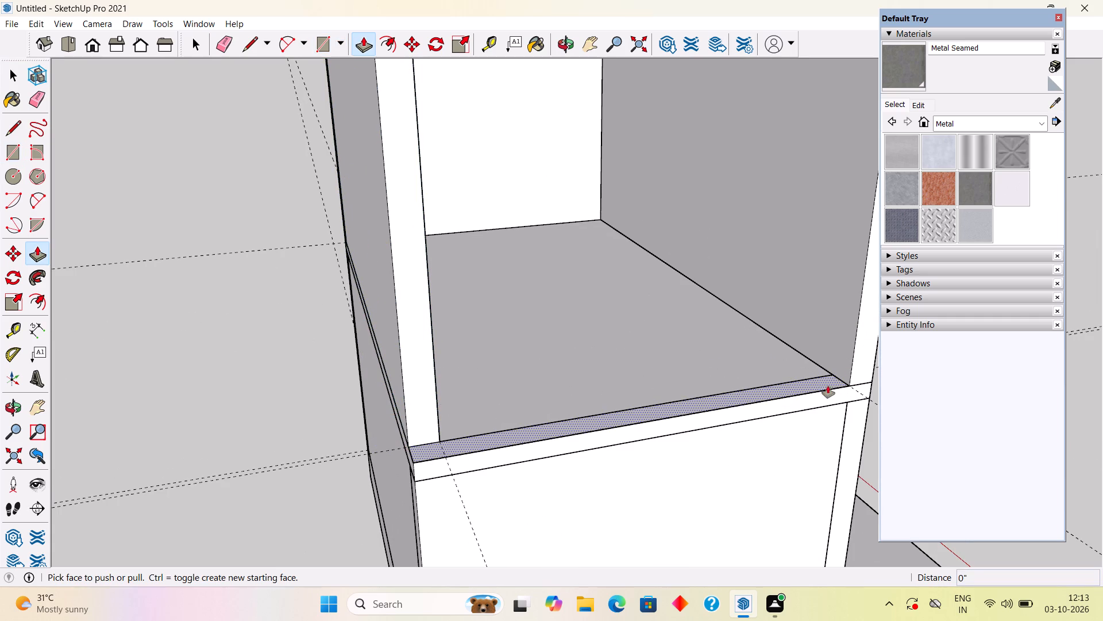
click(827, 384)
text(10')
key(Return)
key(space)
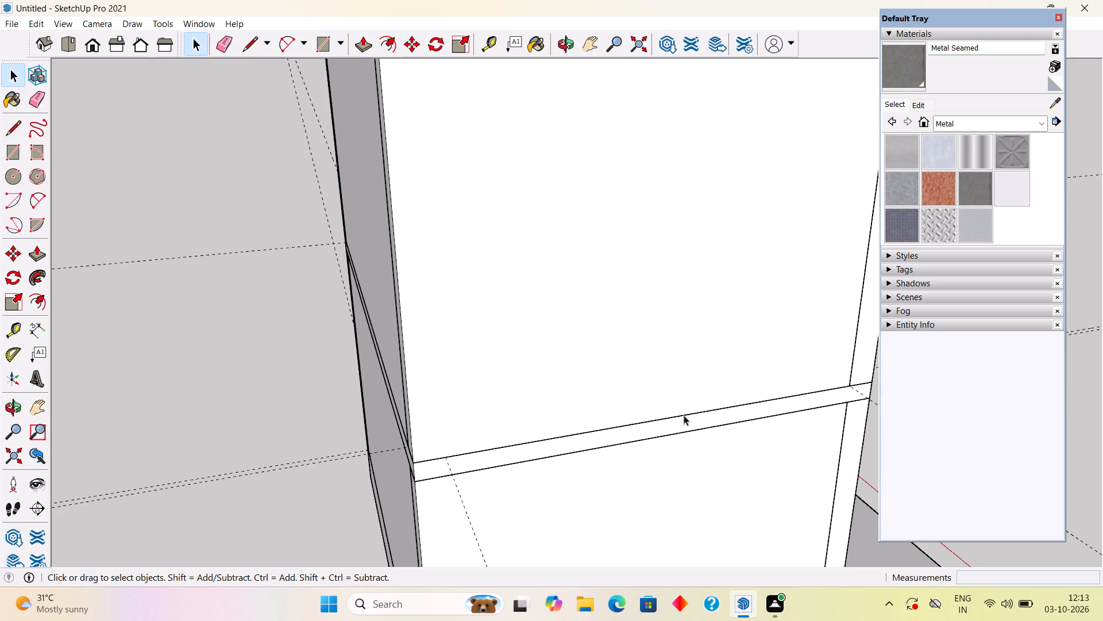
triple_click(567, 401)
right_click(566, 398)
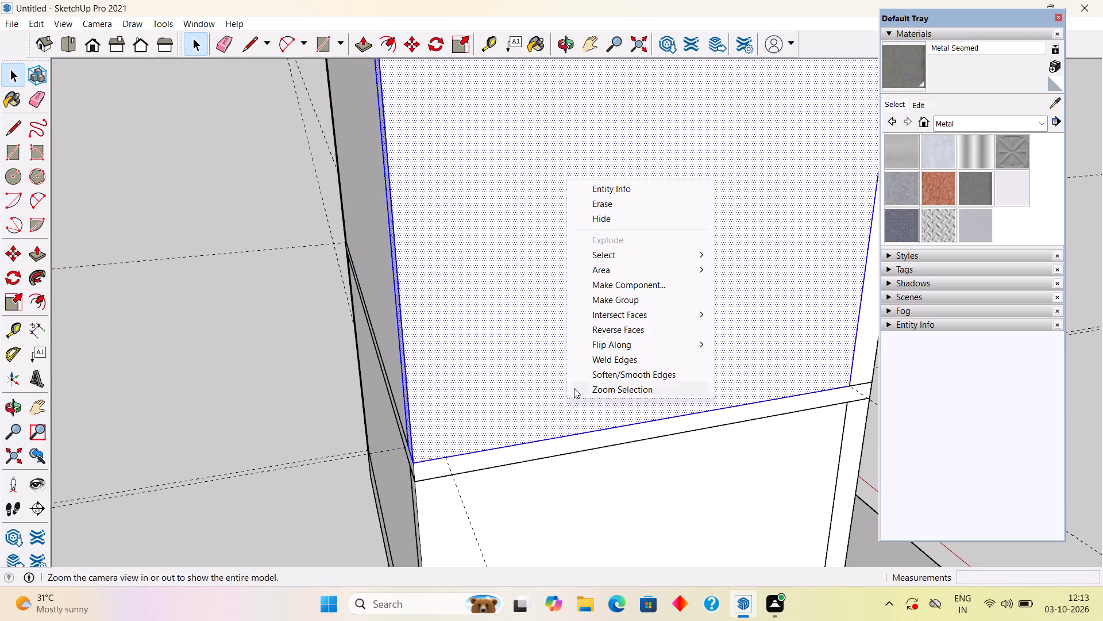
click(615, 296)
scroll(601, 536, down, 4)
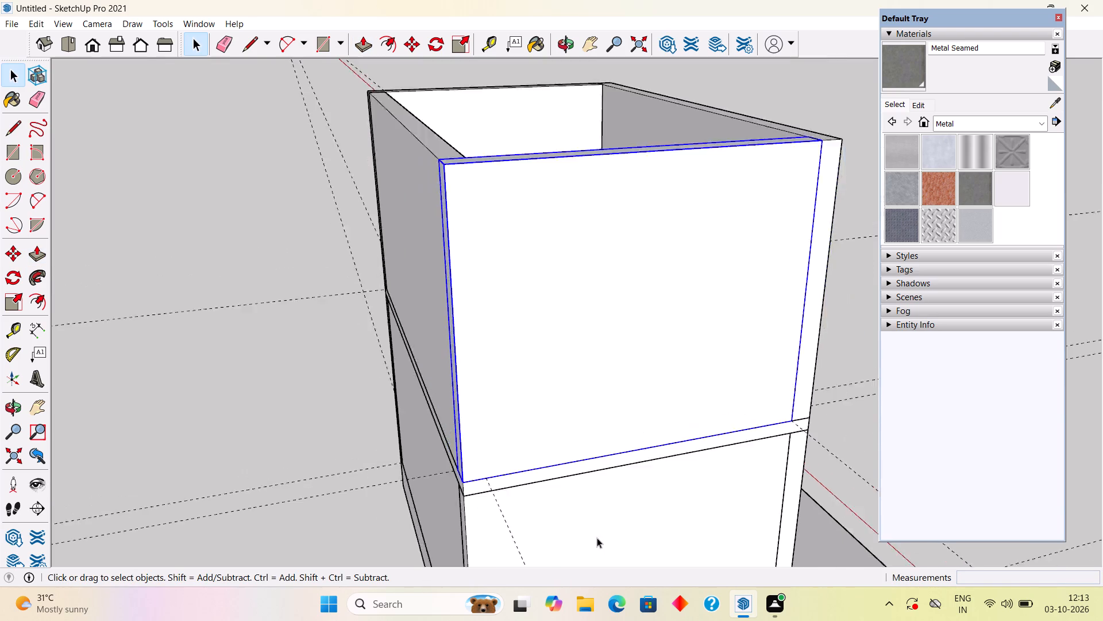
scroll(597, 538, down, 2)
scroll(530, 504, down, 4)
click(331, 484)
Open the upper front wall group, above the door and window, for editing and select its geometry.
middle_drag(599, 484, 361, 540)
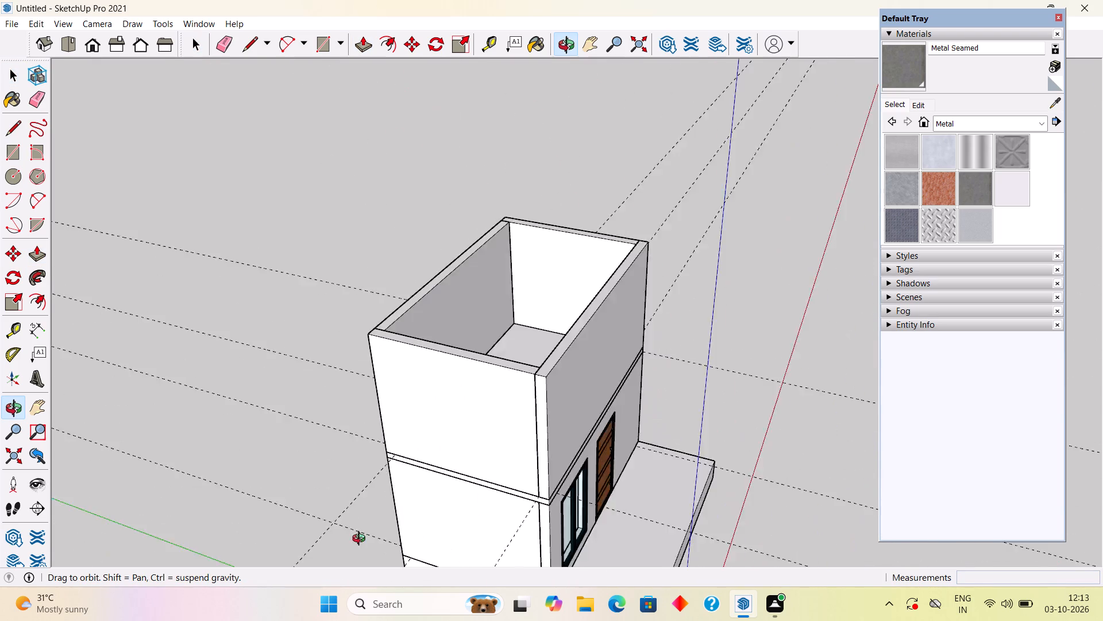
middle_drag(361, 540, 229, 507)
scroll(261, 496, down, 3)
middle_drag(463, 494, 220, 482)
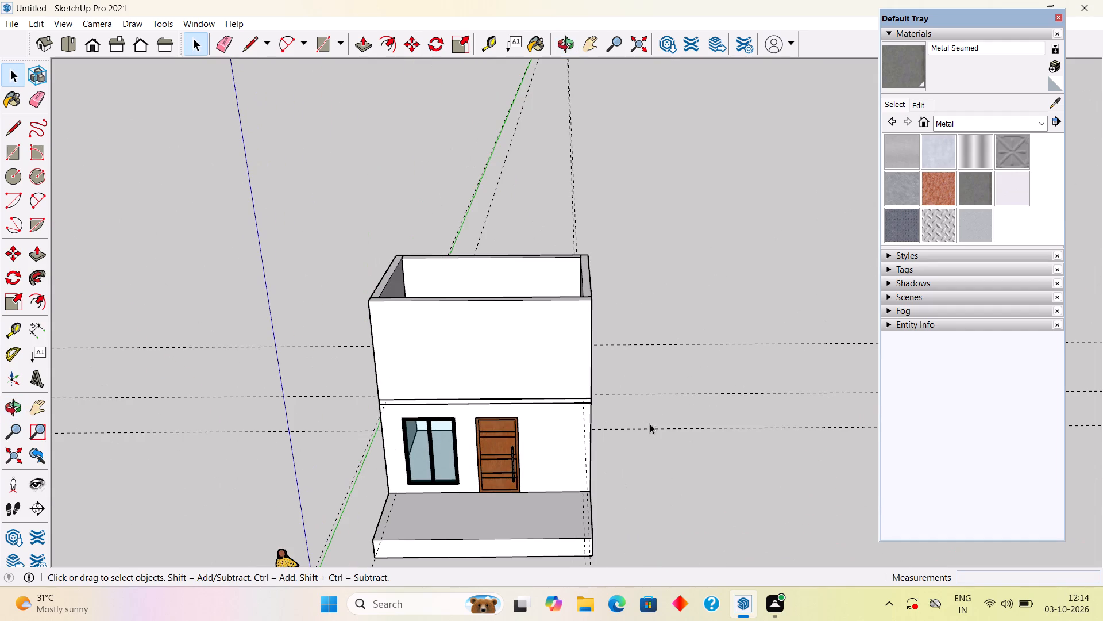
scroll(479, 371, up, 5)
middle_drag(475, 362, 491, 286)
scroll(441, 301, up, 4)
click(441, 301)
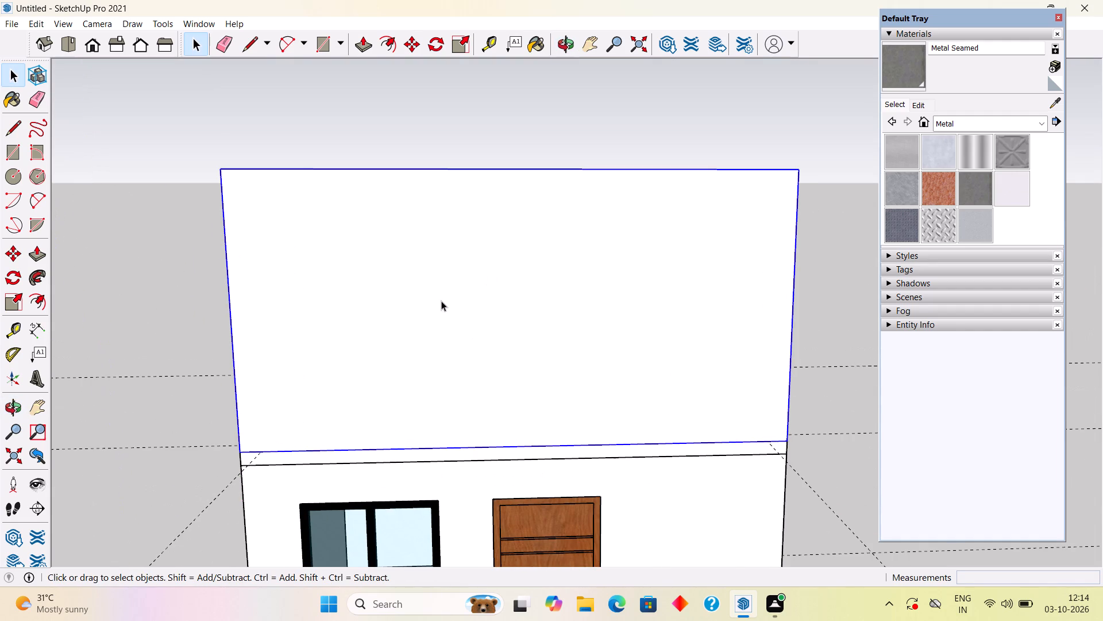
triple_click(441, 301)
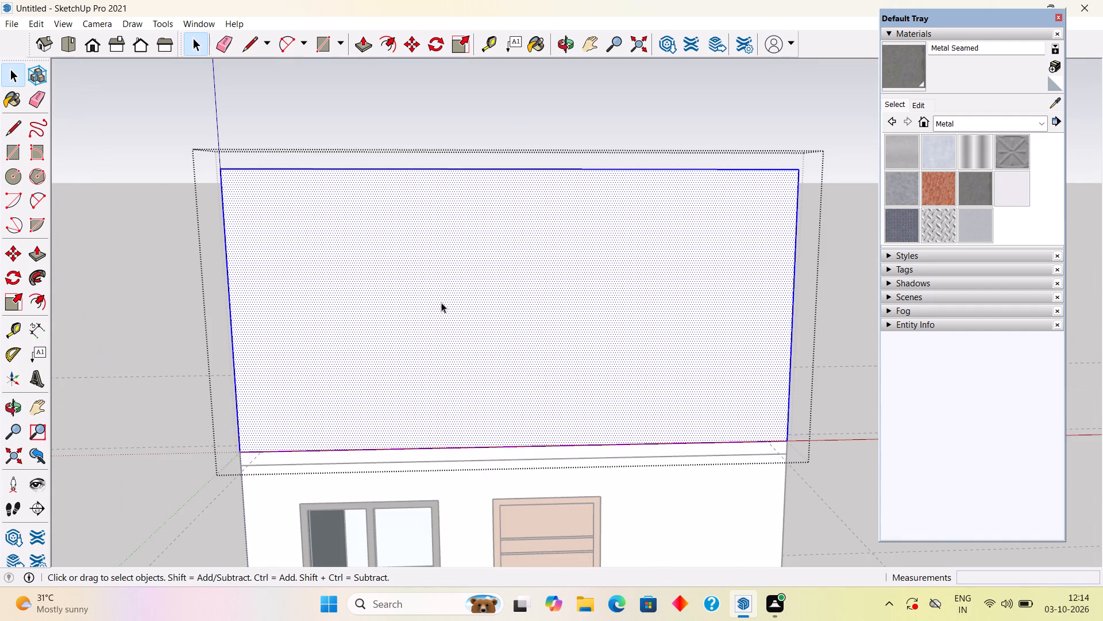
Start a Tape Measure guide upward from the bottom edge of the upper front wall's outer face.
scroll(429, 317, down, 1)
middle_drag(300, 427, 309, 386)
scroll(308, 388, down, 3)
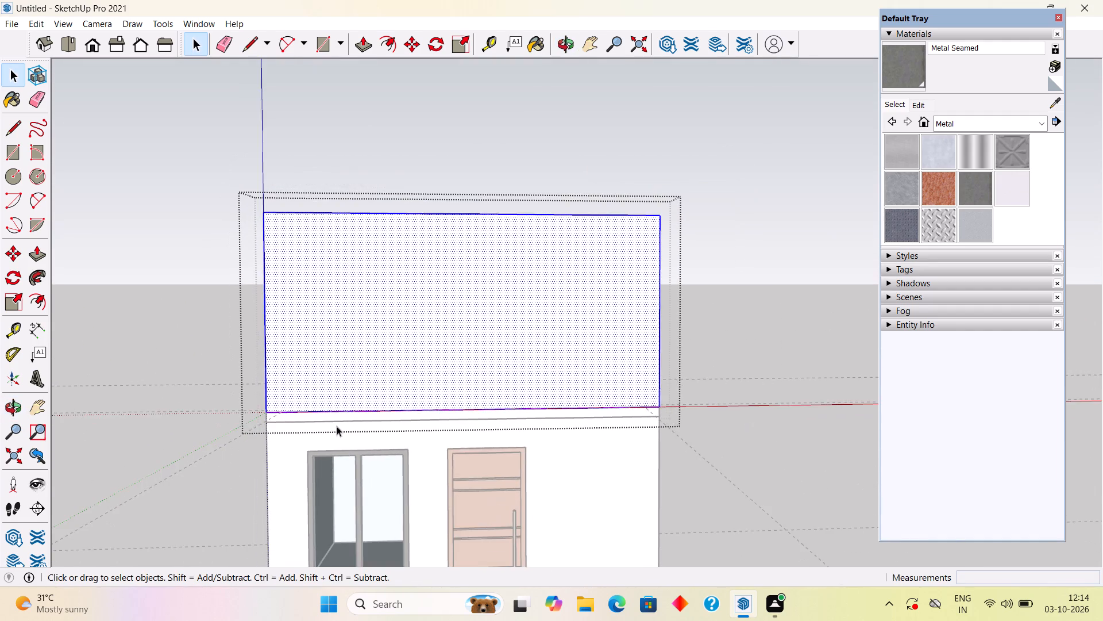
scroll(344, 448, down, 7)
scroll(326, 552, up, 9)
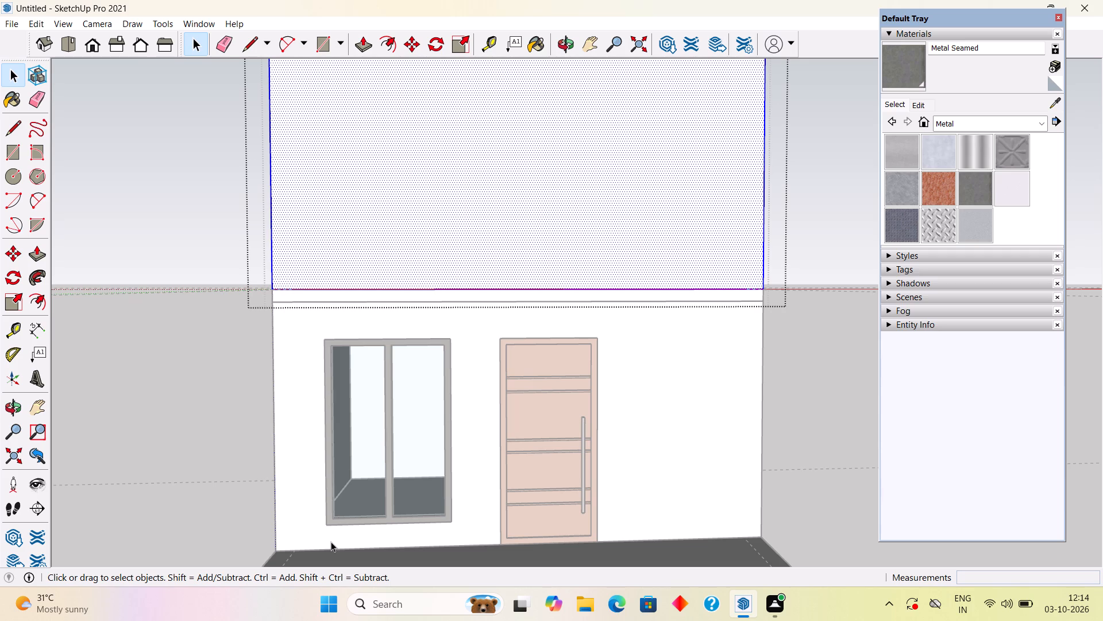
scroll(338, 535, down, 10)
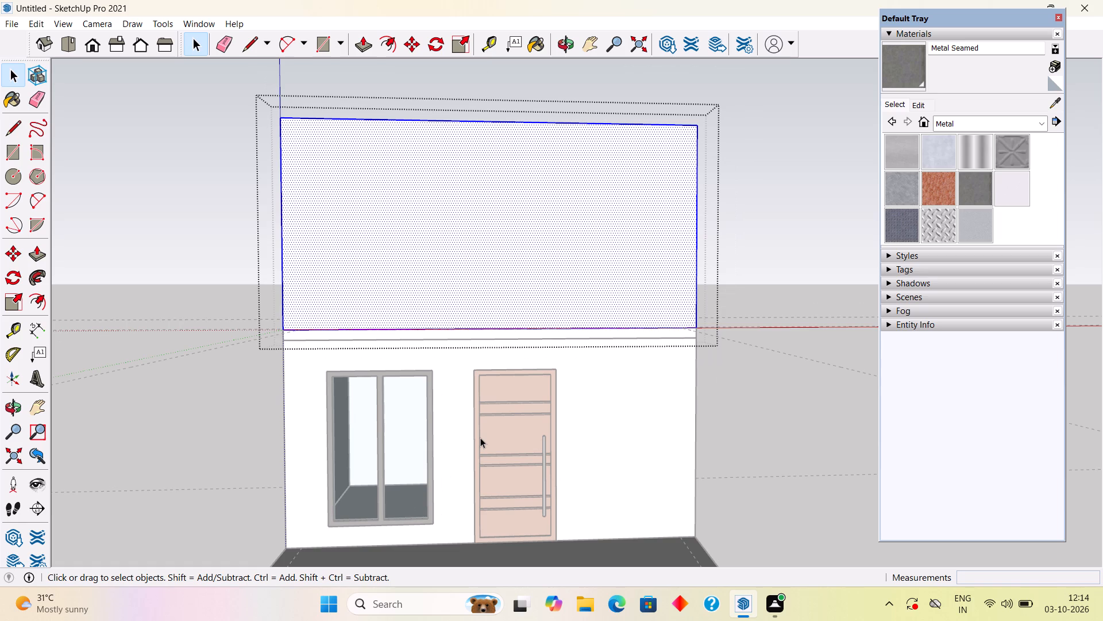
key(t)
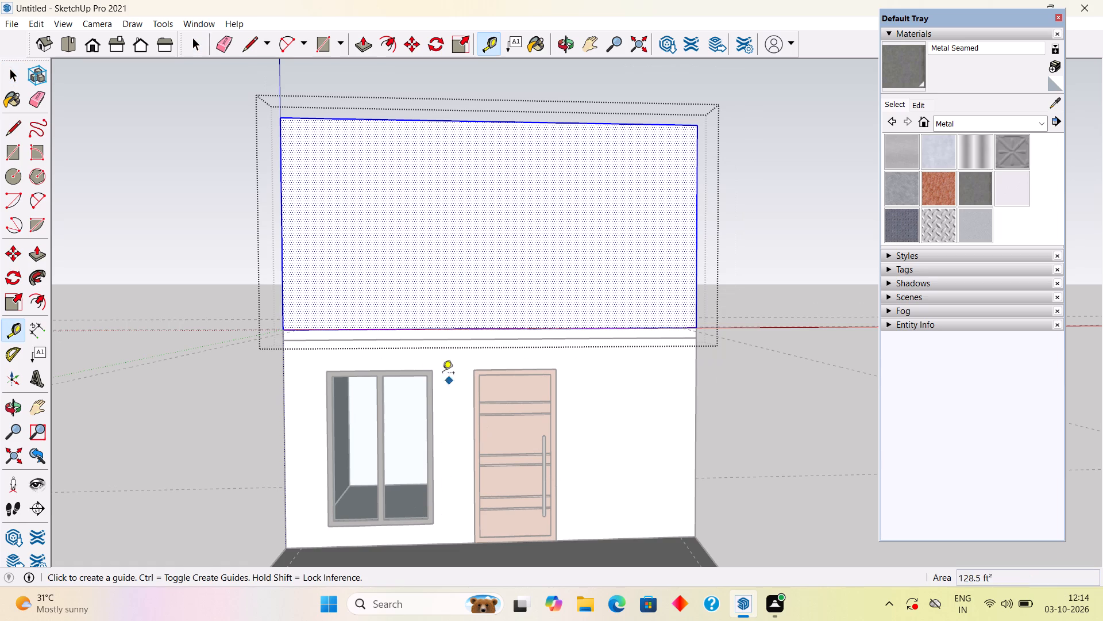
click(420, 327)
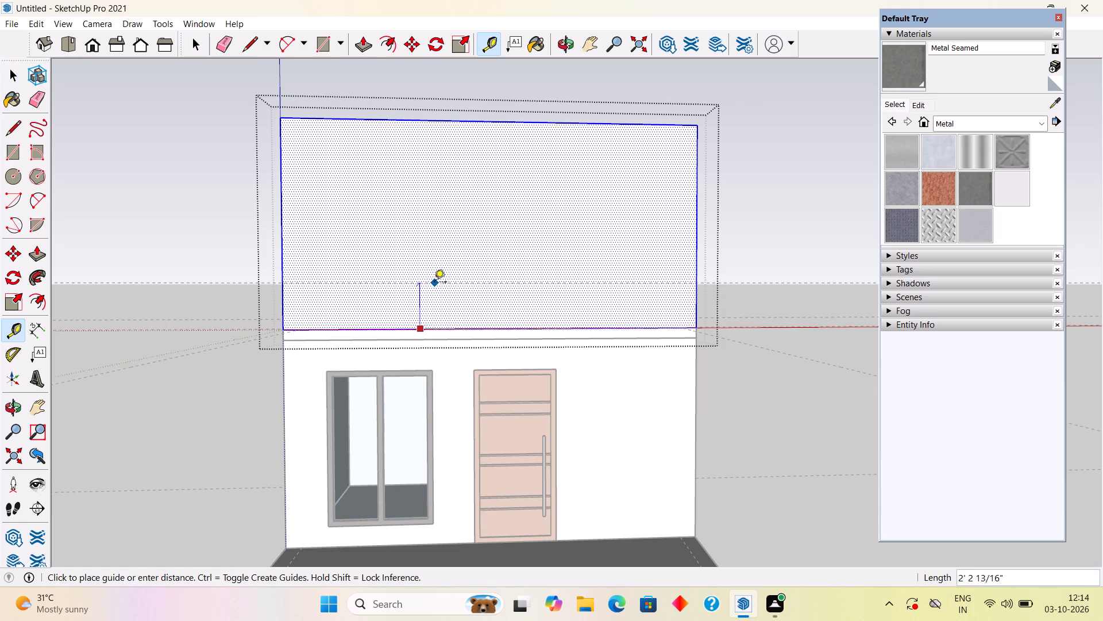
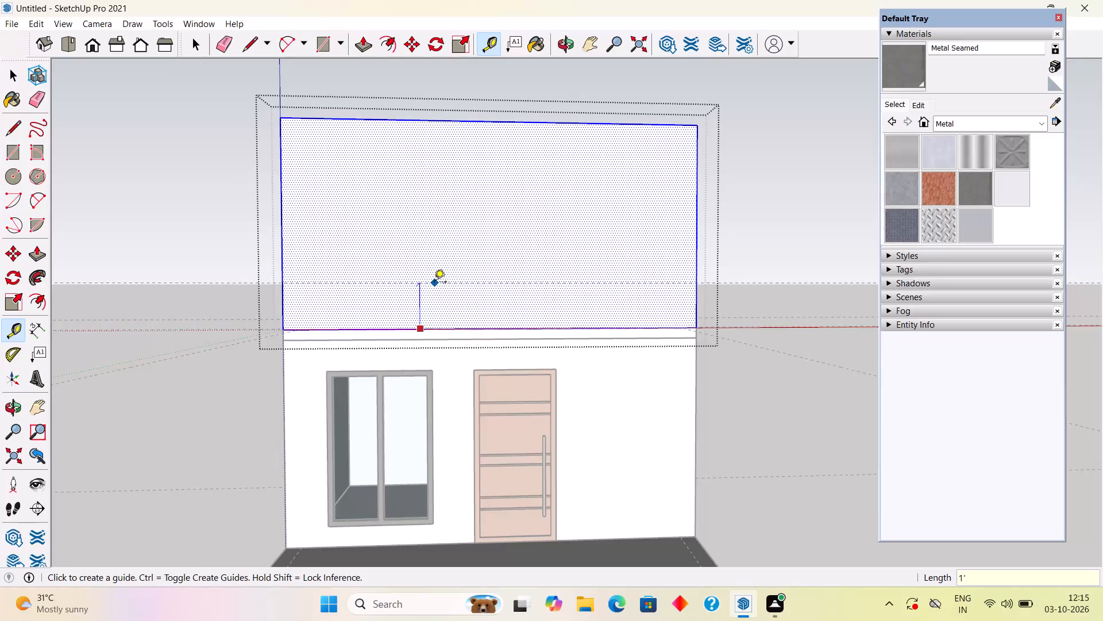
Place a horizontal guide 1.5' below the top edge of the upper front wall's outer face.
click(397, 118)
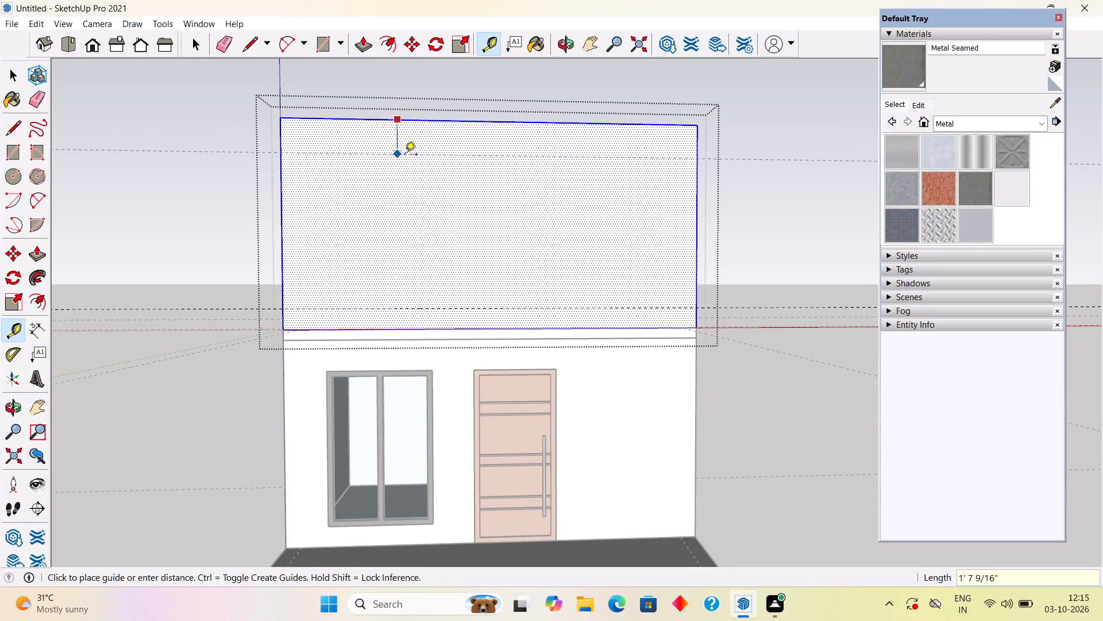
text(1.5')
key(Return)
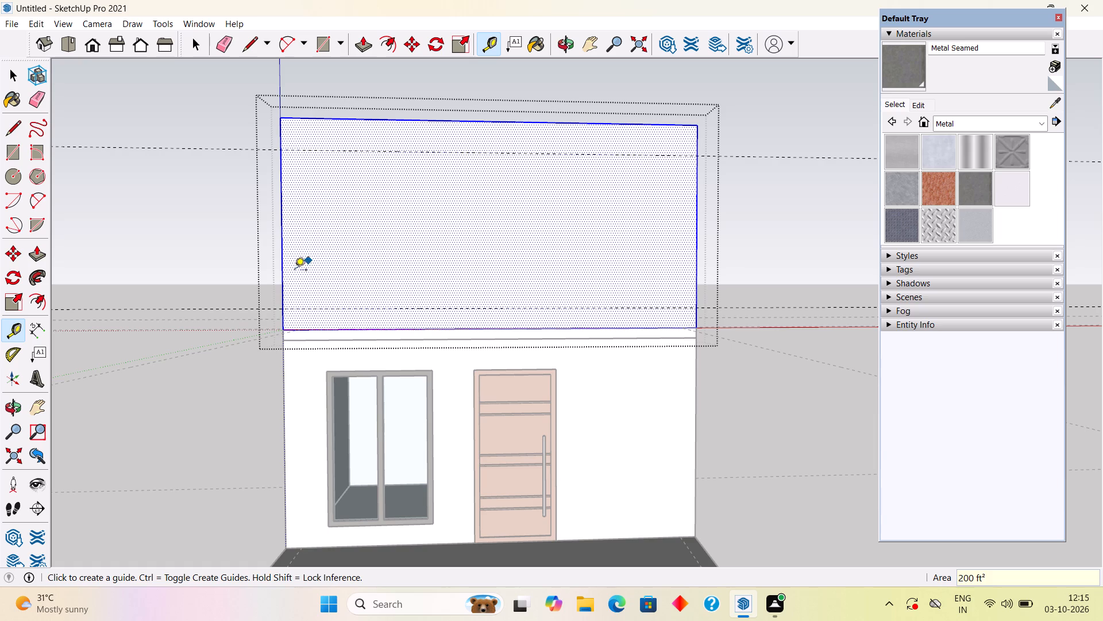
Place vertical guides on the upper front wall aligned with the lower window's sides, at 2' from the wall's edge and 5' further.
click(286, 277)
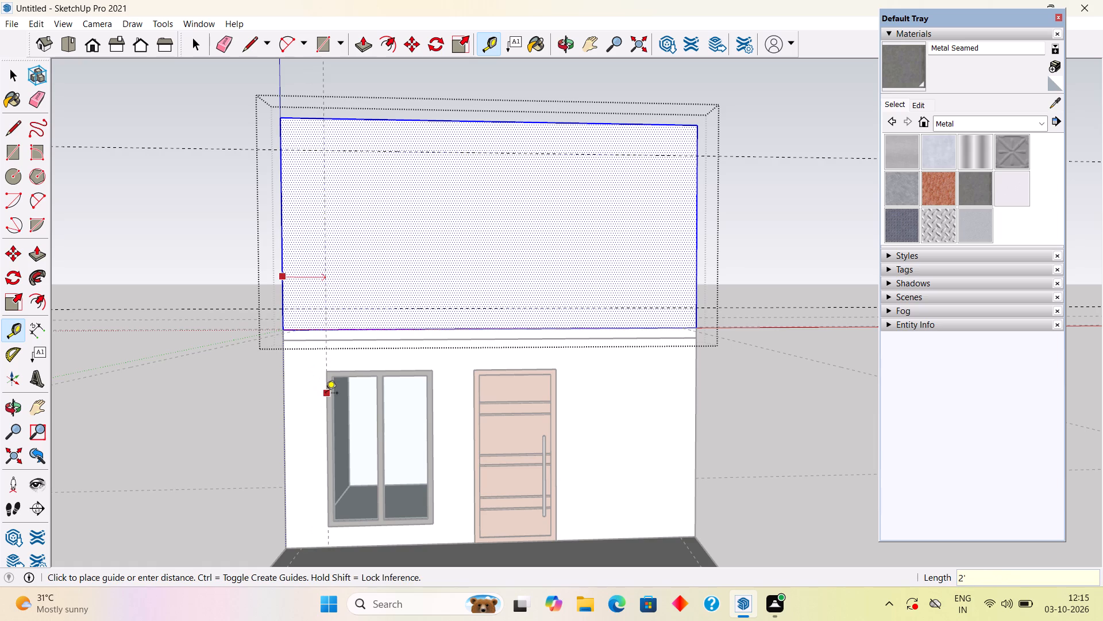
click(326, 394)
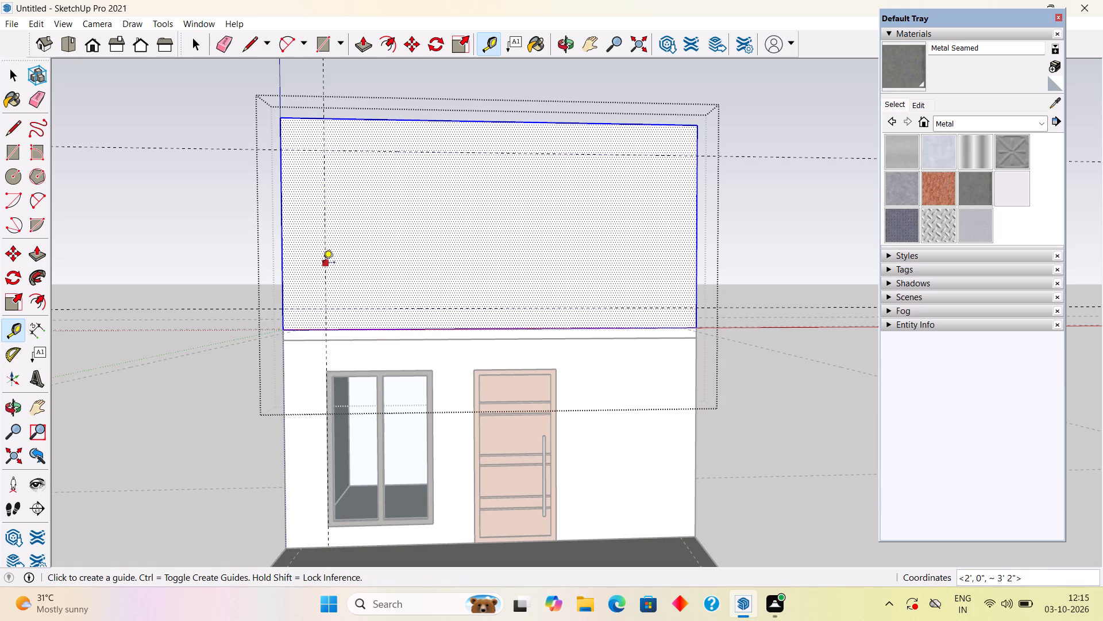
click(323, 263)
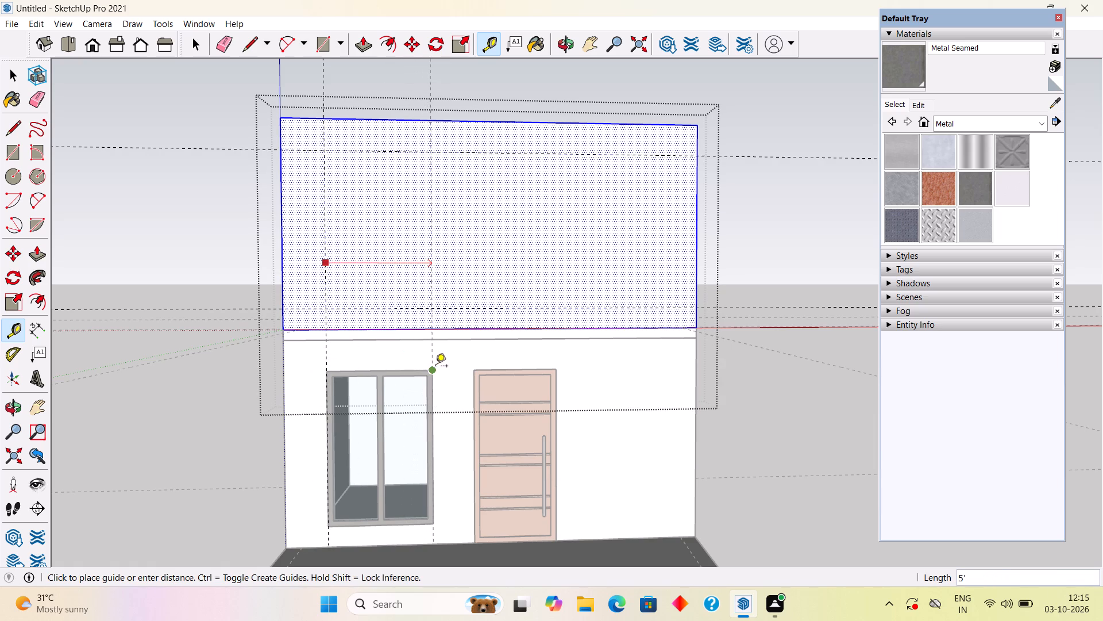
click(435, 367)
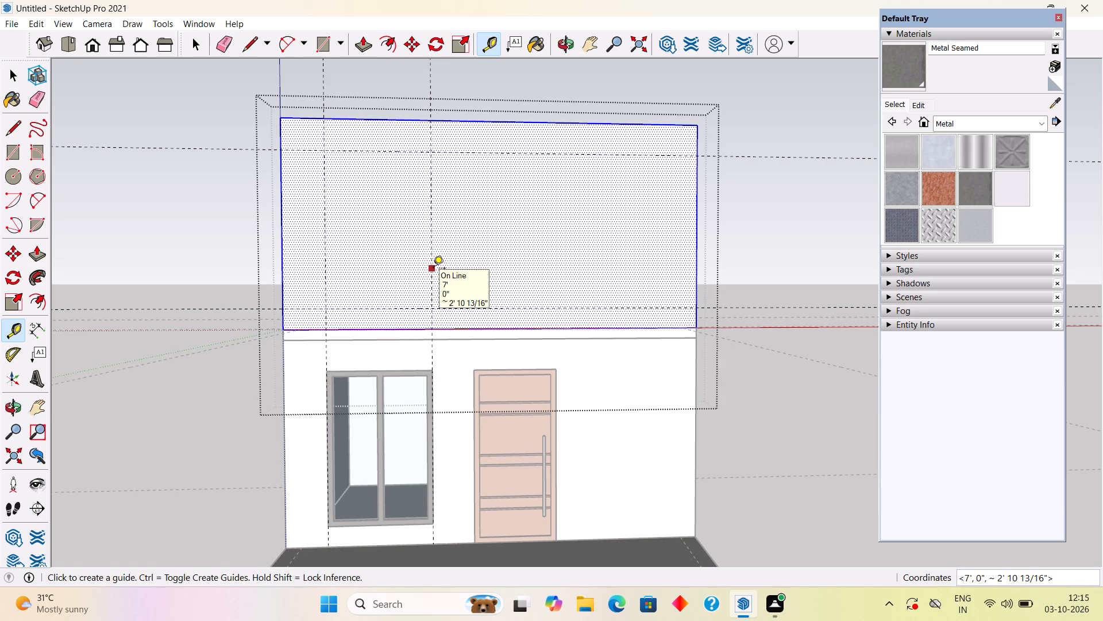
Add a vertical guide aligned with the lower door's window-side edge and another 3' beyond it for the upper door opening.
click(433, 269)
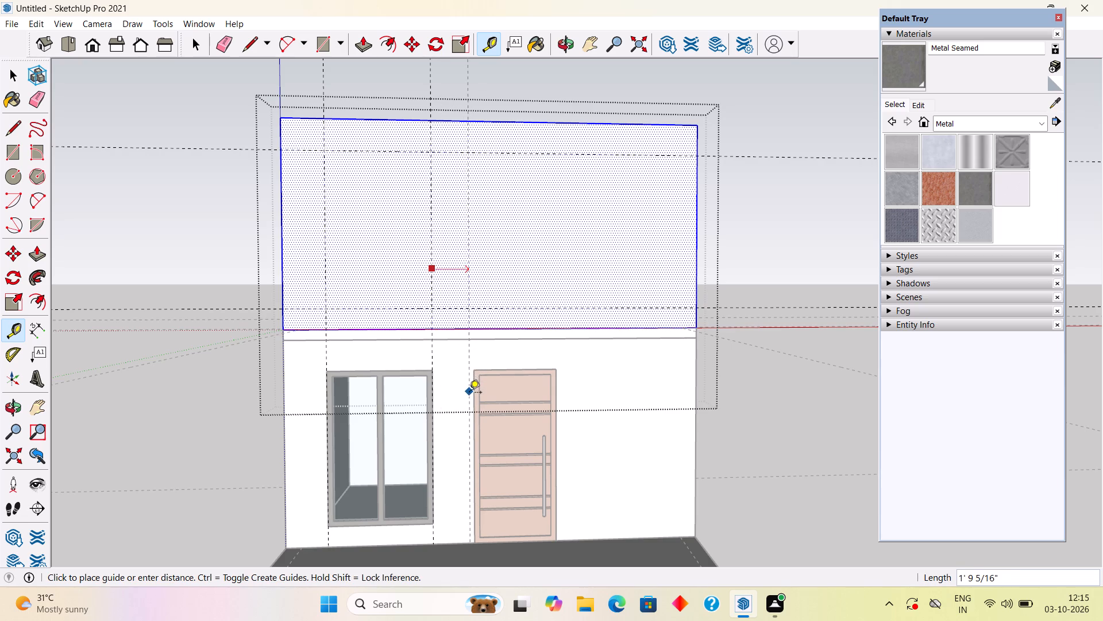
click(472, 394)
click(470, 277)
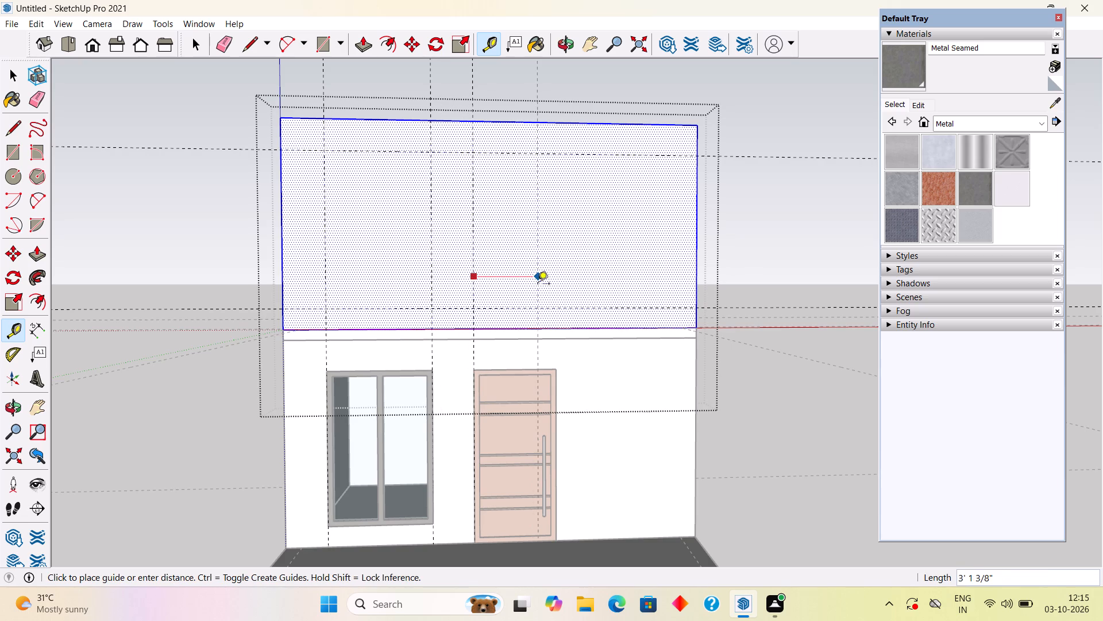
text(3')
key(Return)
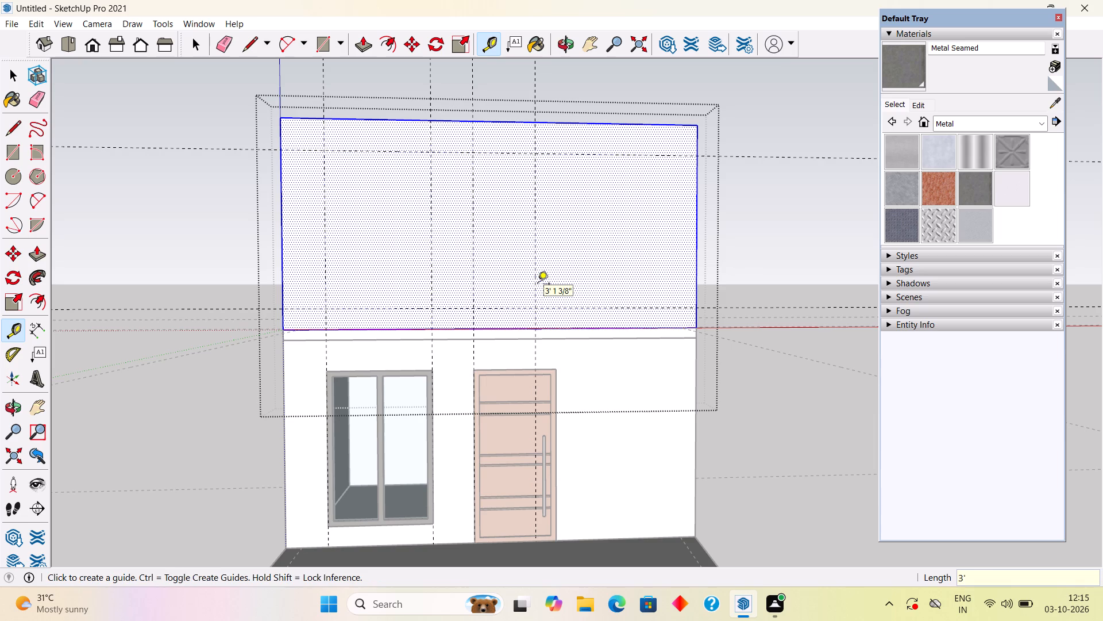
key(space)
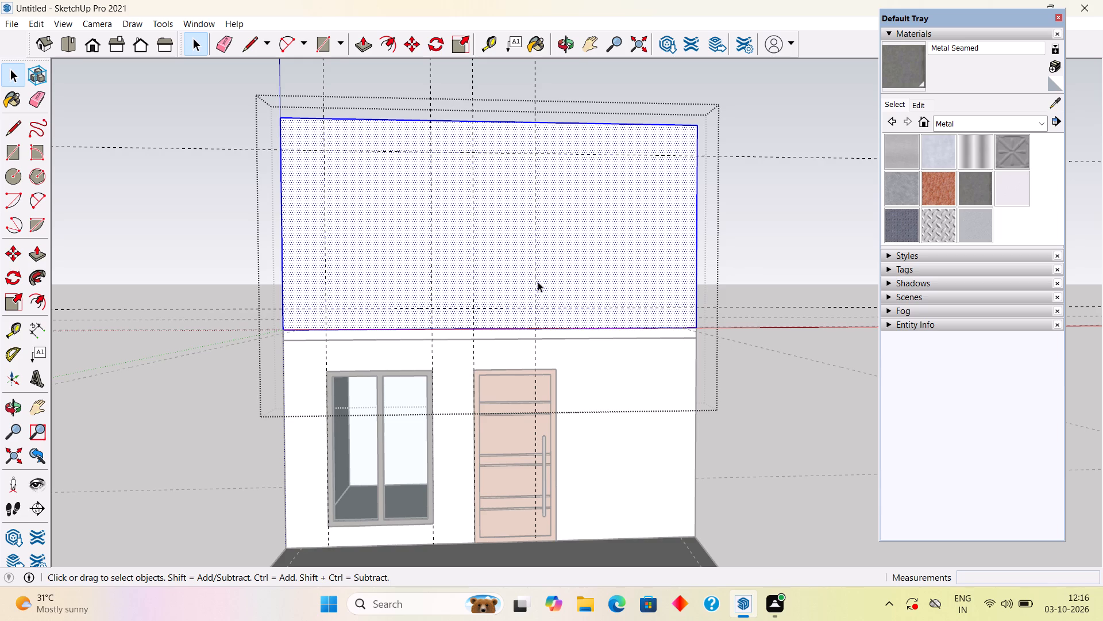
Draw a 5' wide by 7'6" high window rectangle between the guides, above the lower window.
key(r)
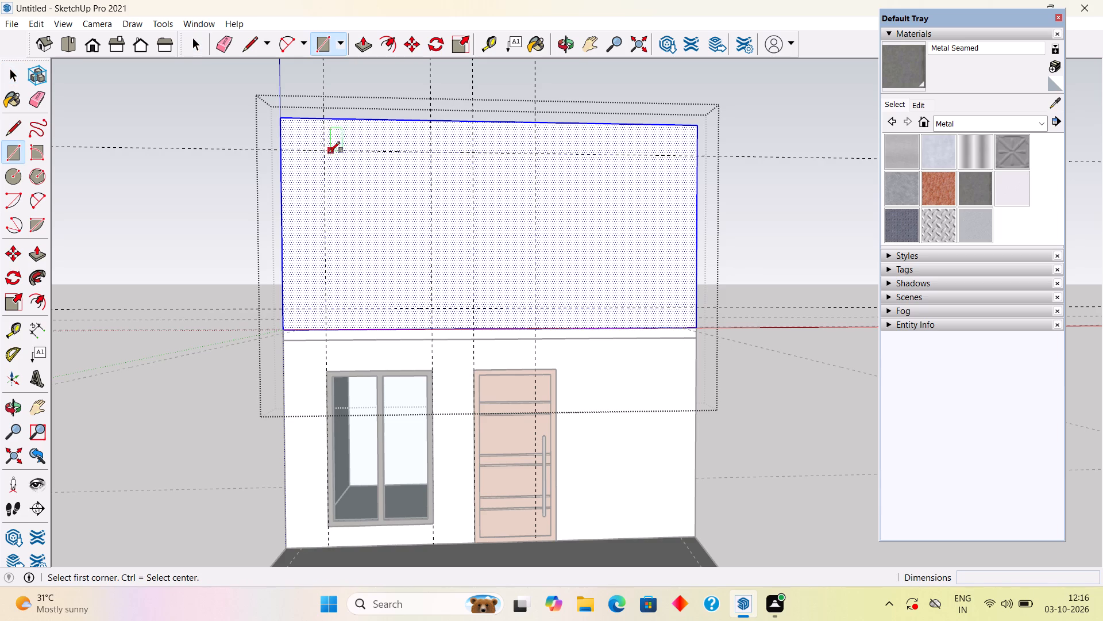
click(328, 152)
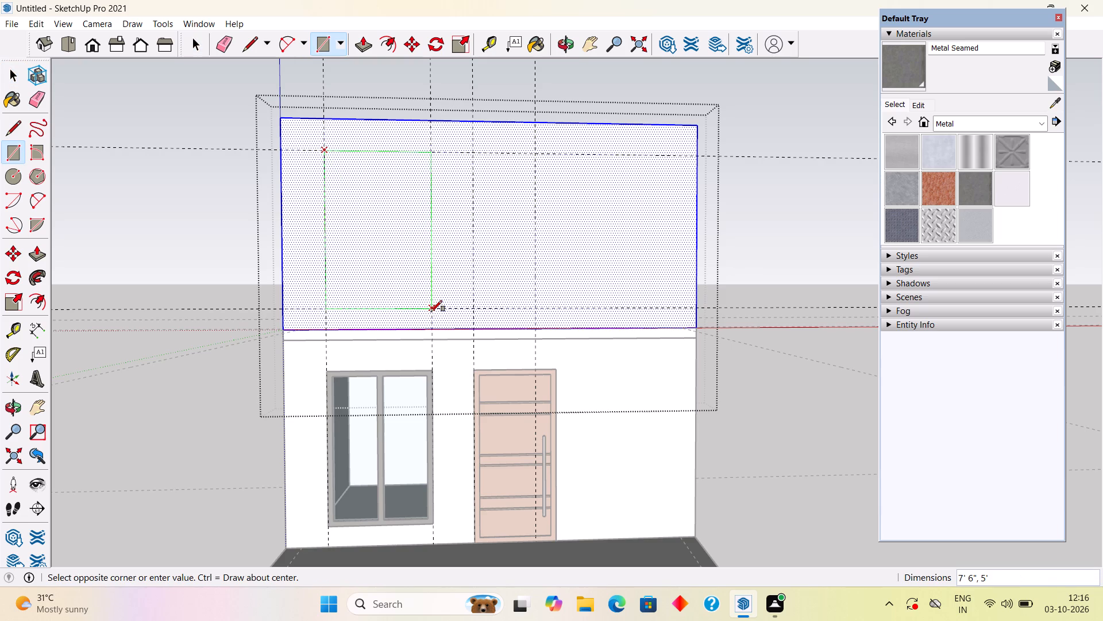
click(431, 312)
key(space)
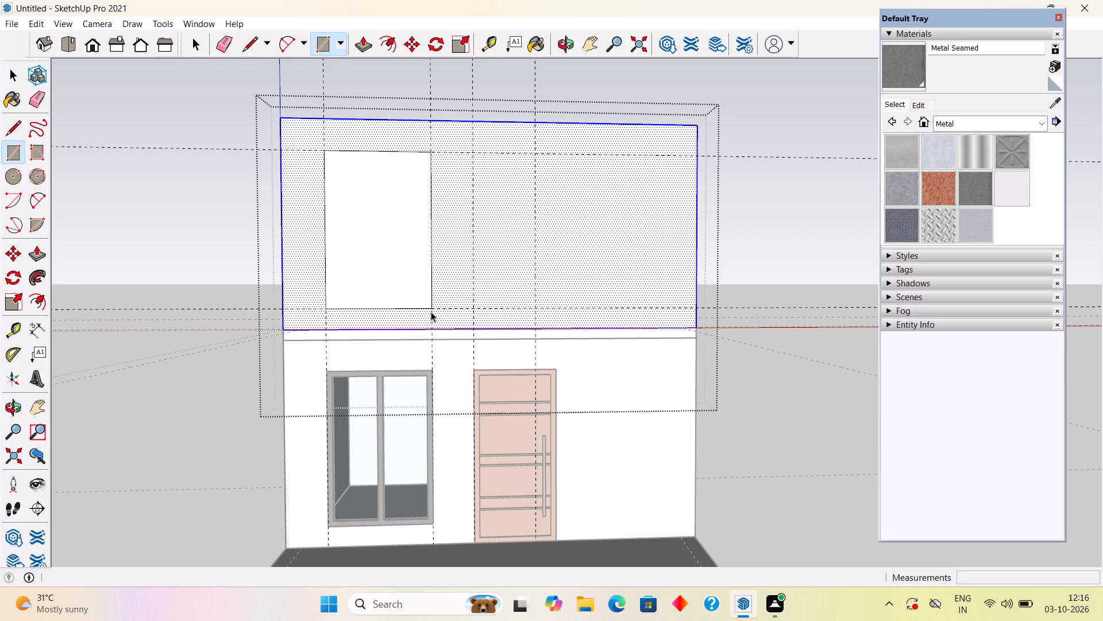
Draw a 3' by 8'6" door rectangle between the door guides, down to the upper wall's bottom edge.
key(t)
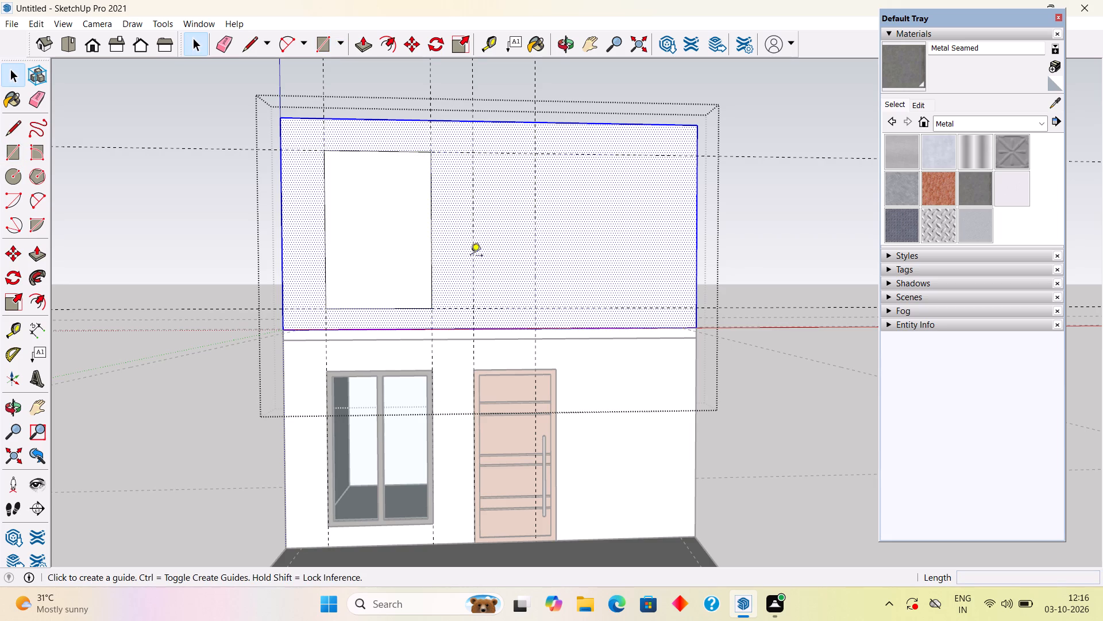
key(r)
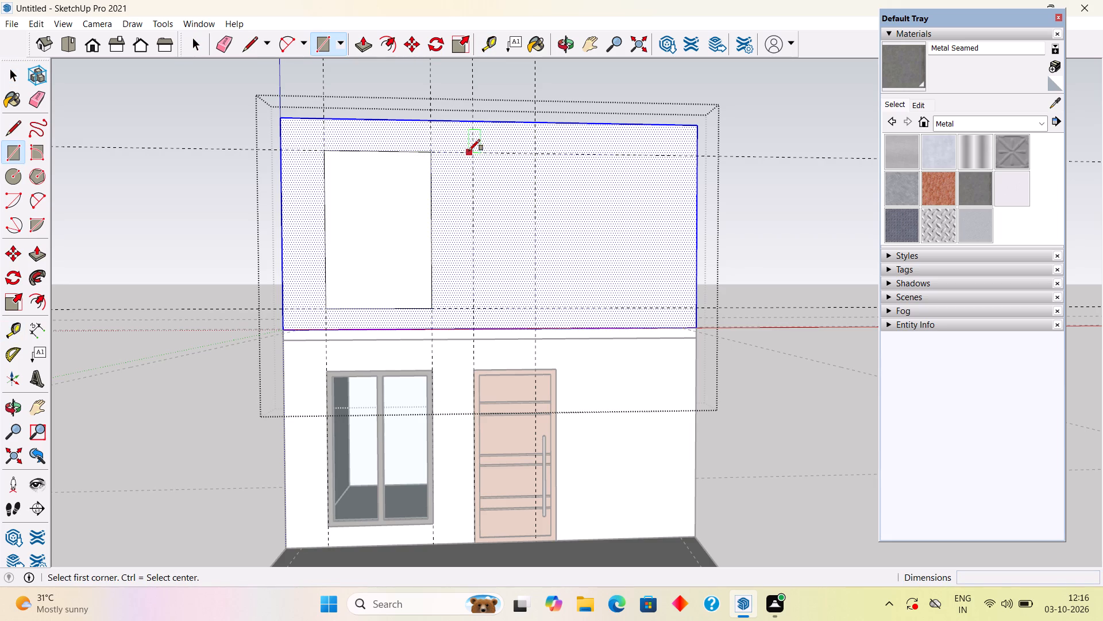
click(472, 152)
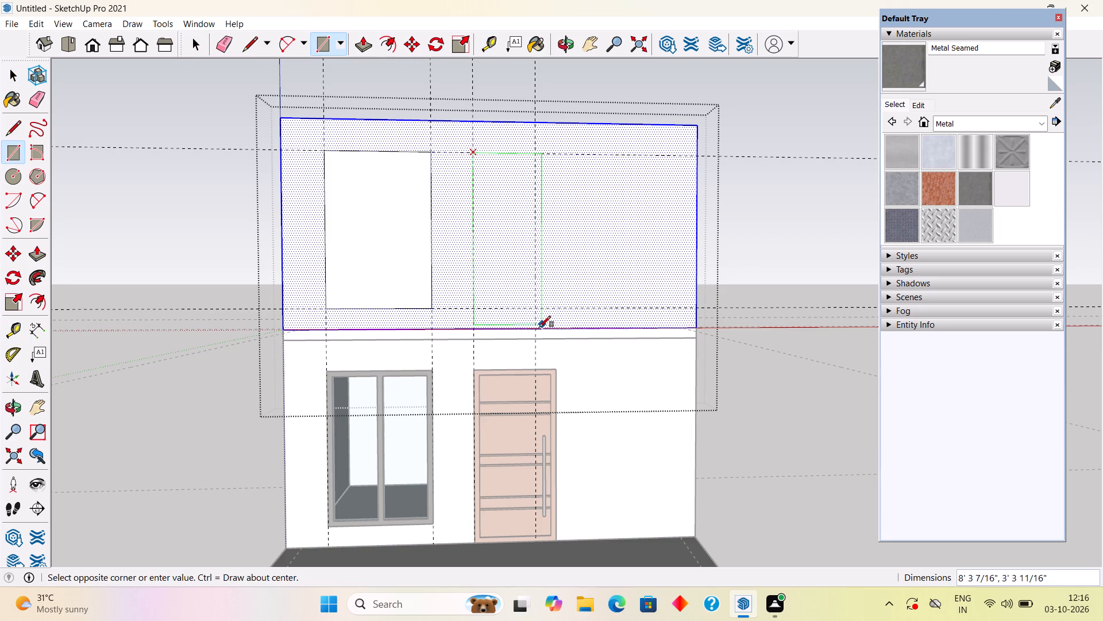
click(539, 328)
key(space)
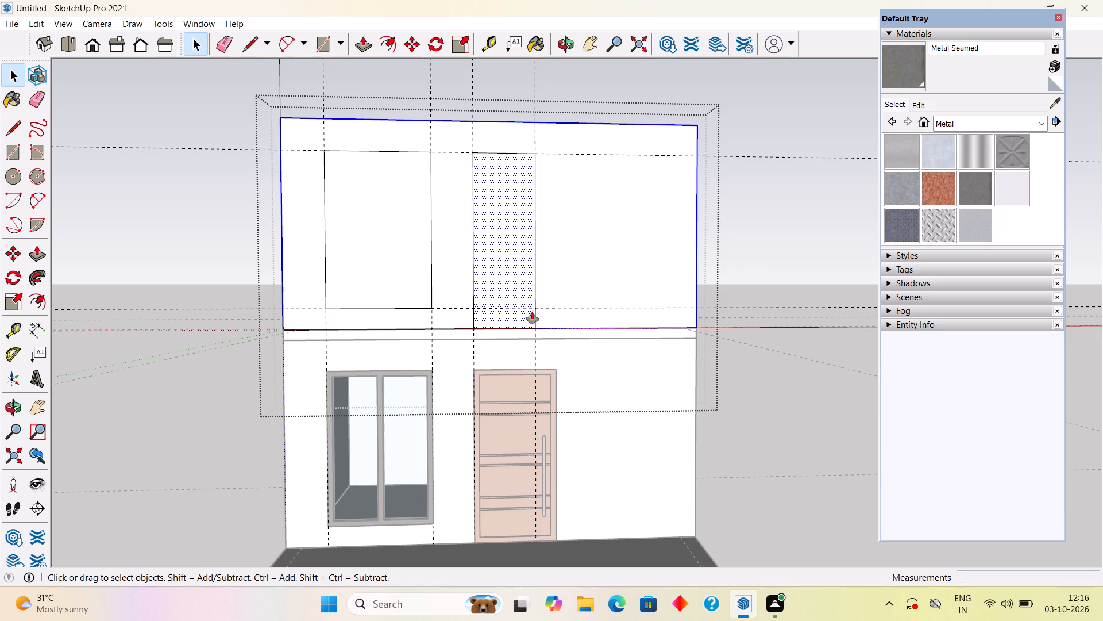
Push the door and window rectangles 9" through the upper front wall to cut both openings, and close the wall group.
key(p)
drag(523, 294, 504, 241)
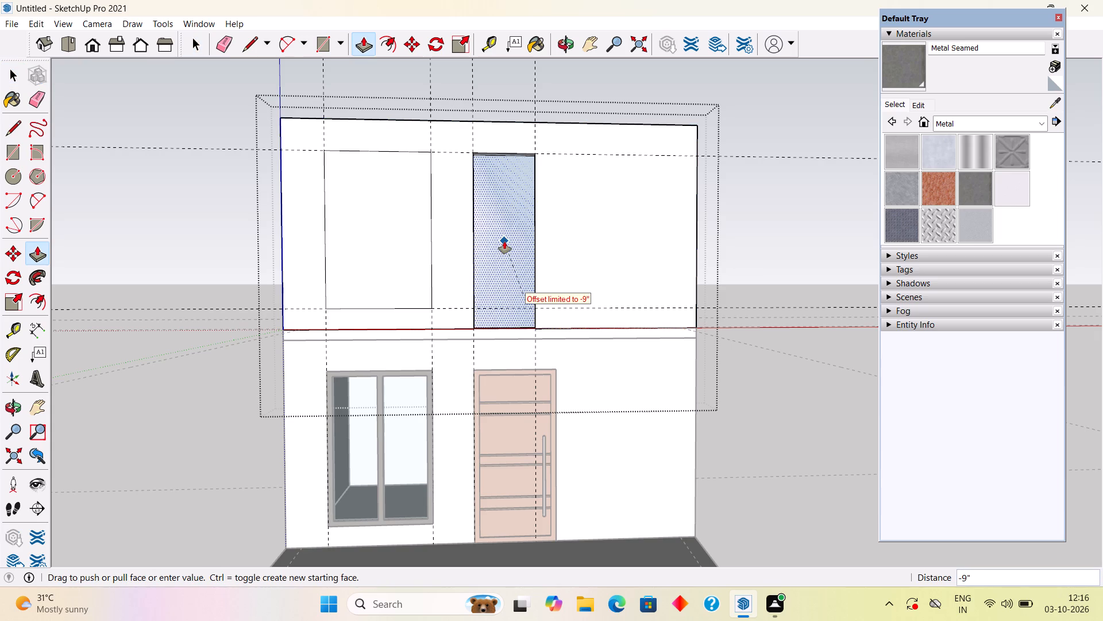
double_click(394, 257)
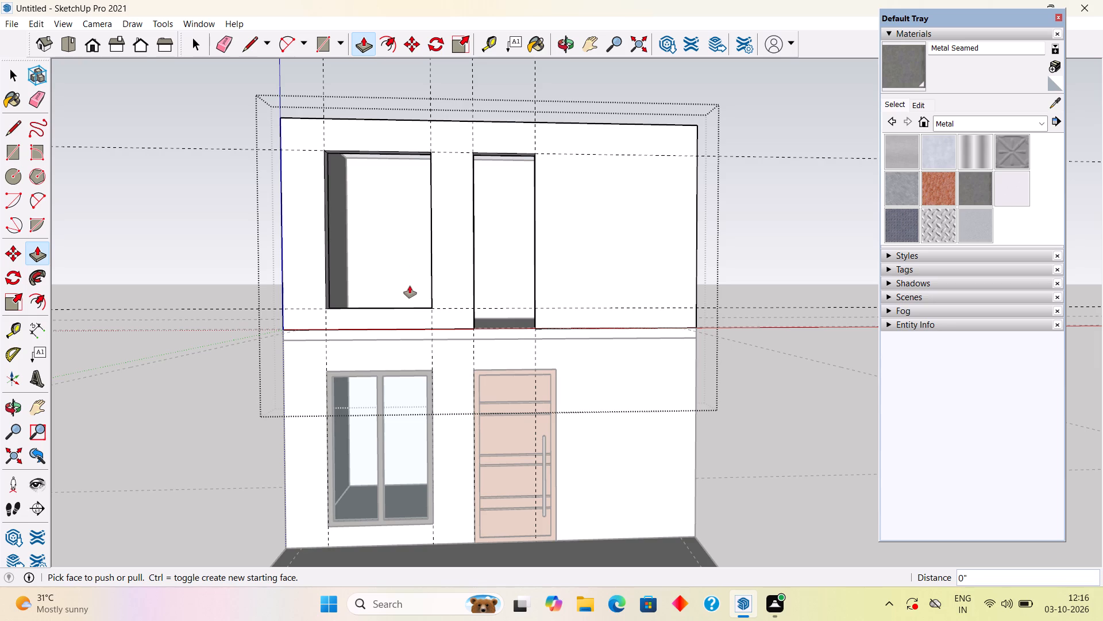
key(space)
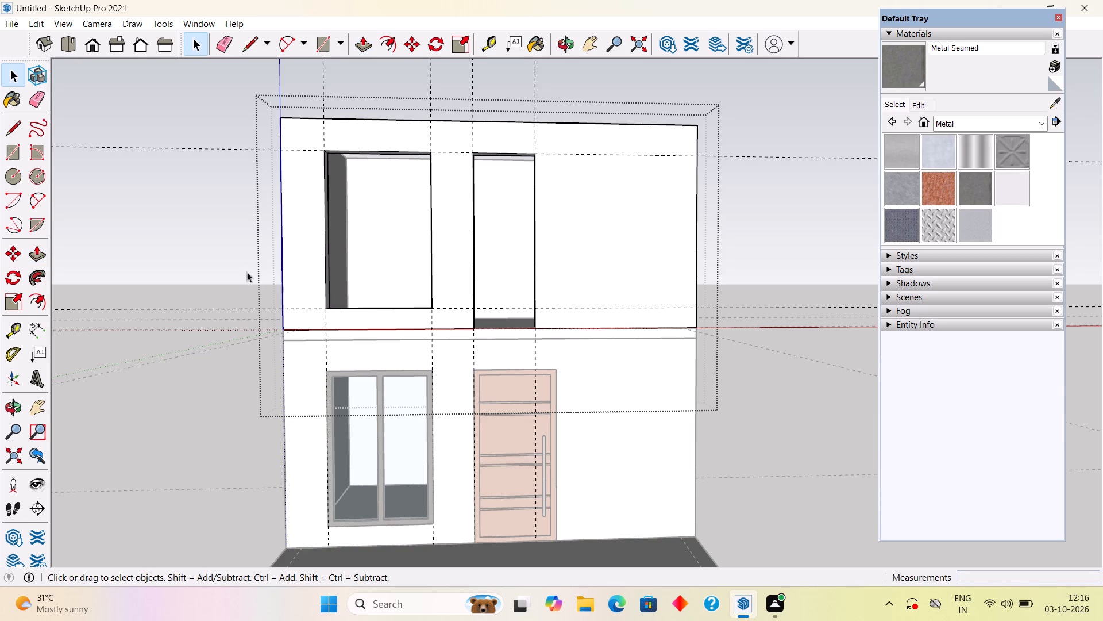
click(214, 256)
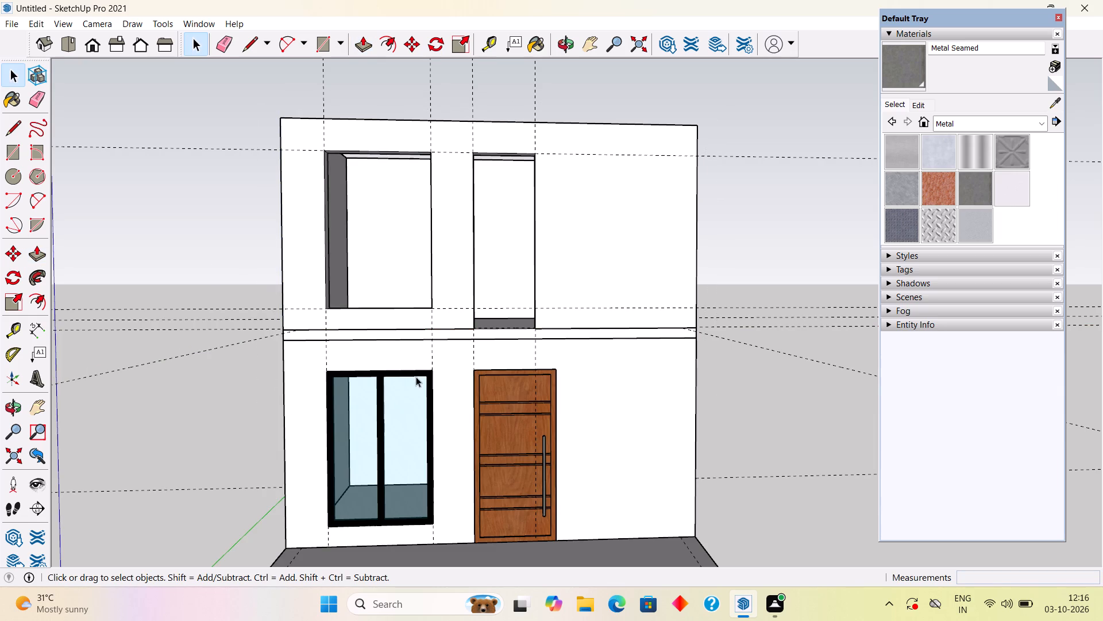
Copy the lower window straight up into the upper-floor window opening, aligning its top corner with the opening's corner.
click(416, 374)
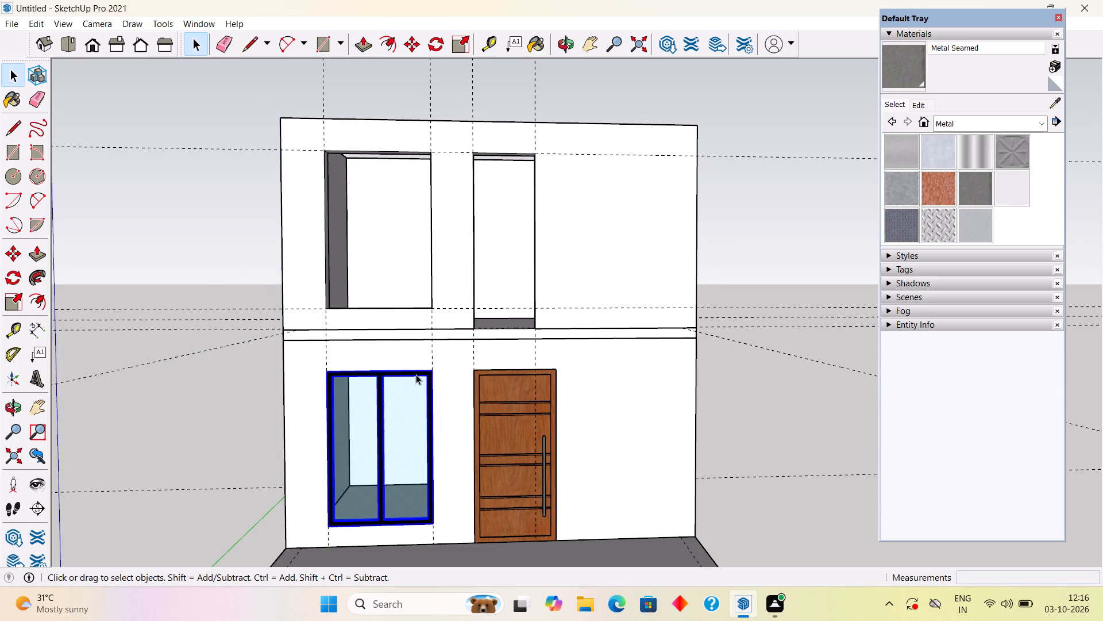
key(m)
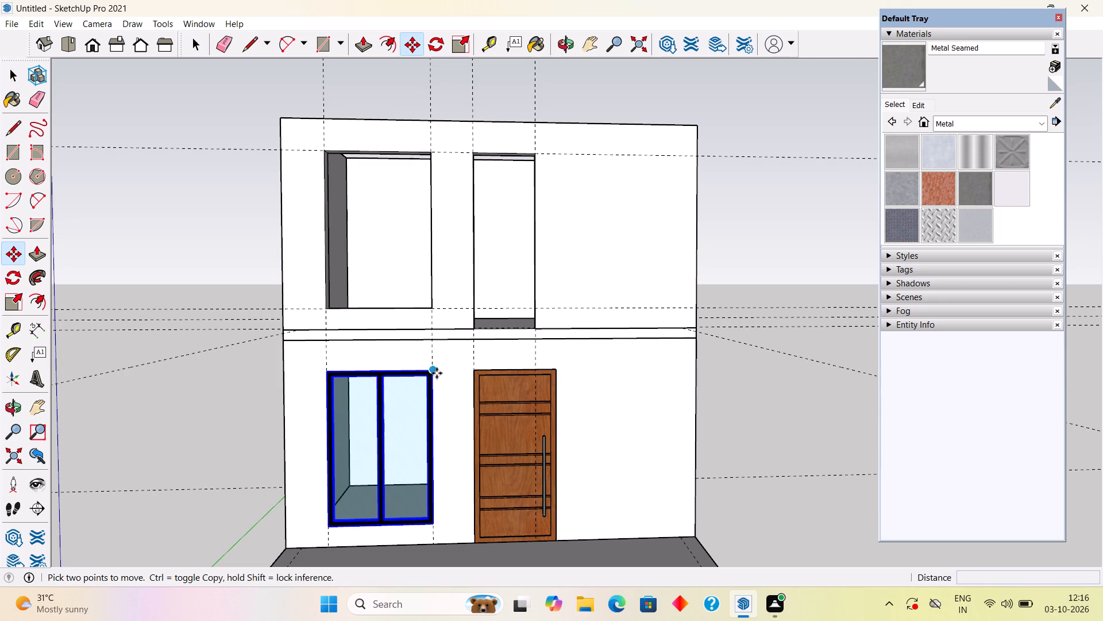
click(437, 372)
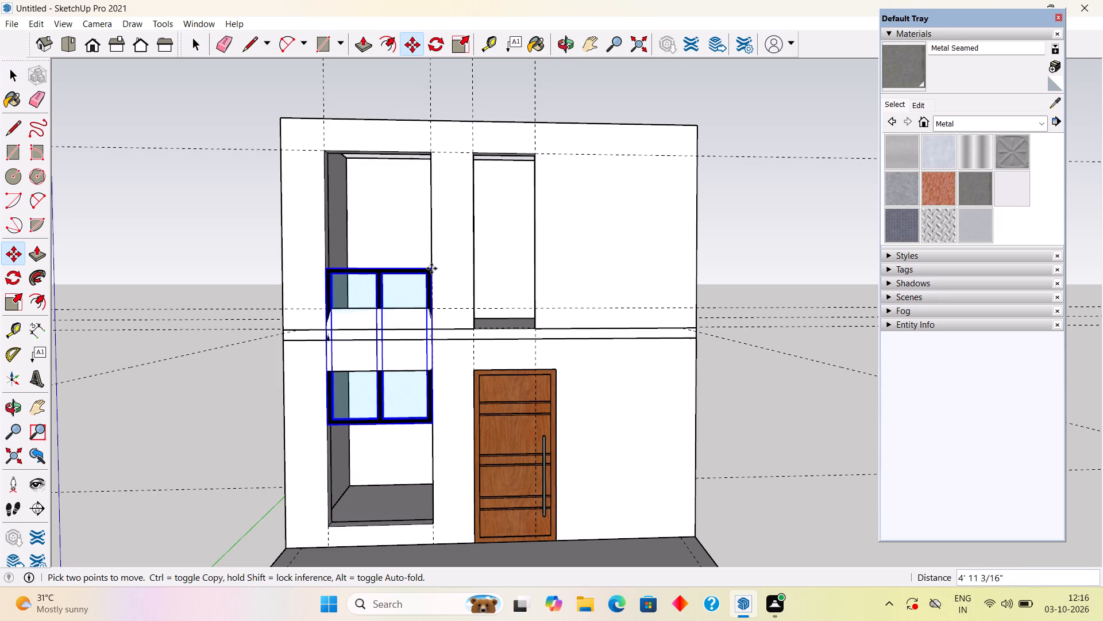
click(435, 159)
key(space)
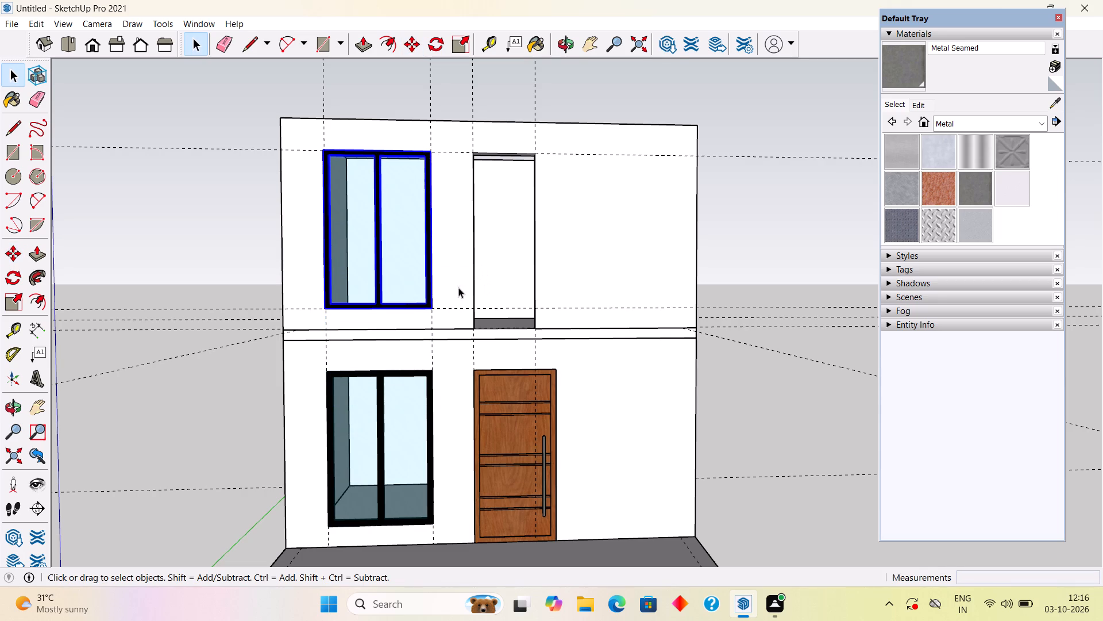
click(223, 243)
Draw a 3' by 8'6" rectangle filling the upper-floor door opening from corner to corner.
scroll(417, 356, down, 3)
middle_drag(418, 356, 442, 361)
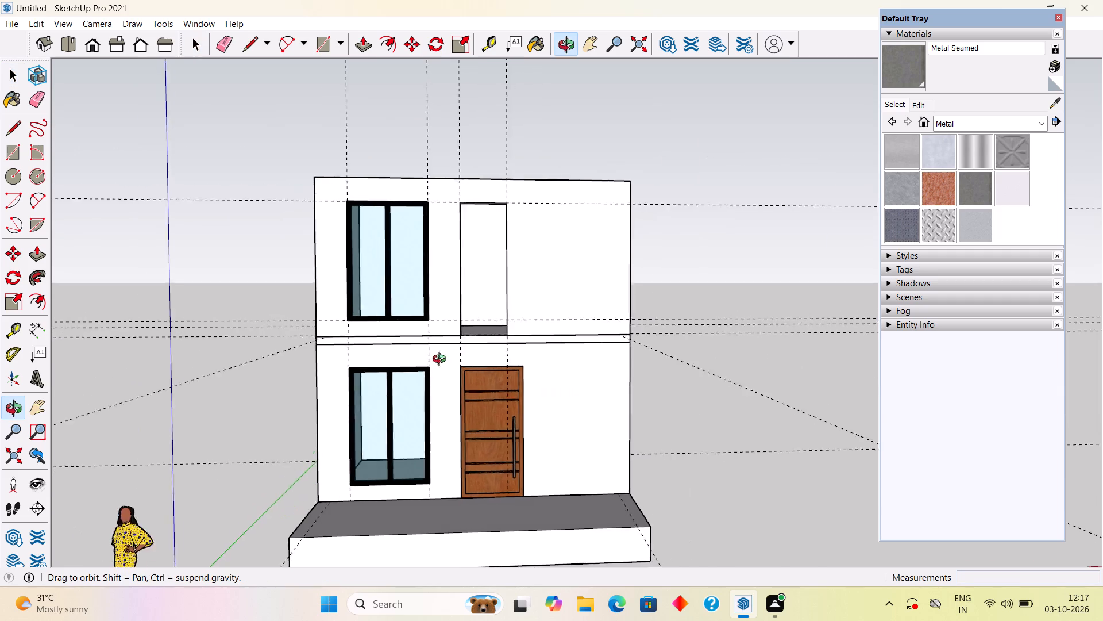
middle_drag(442, 361, 434, 440)
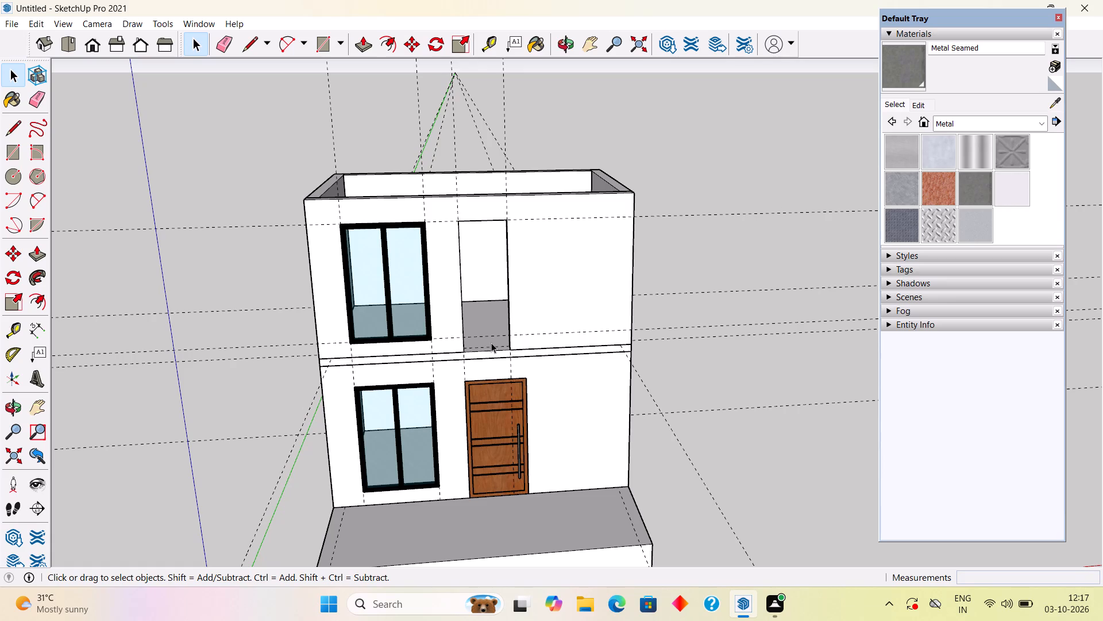
key(r)
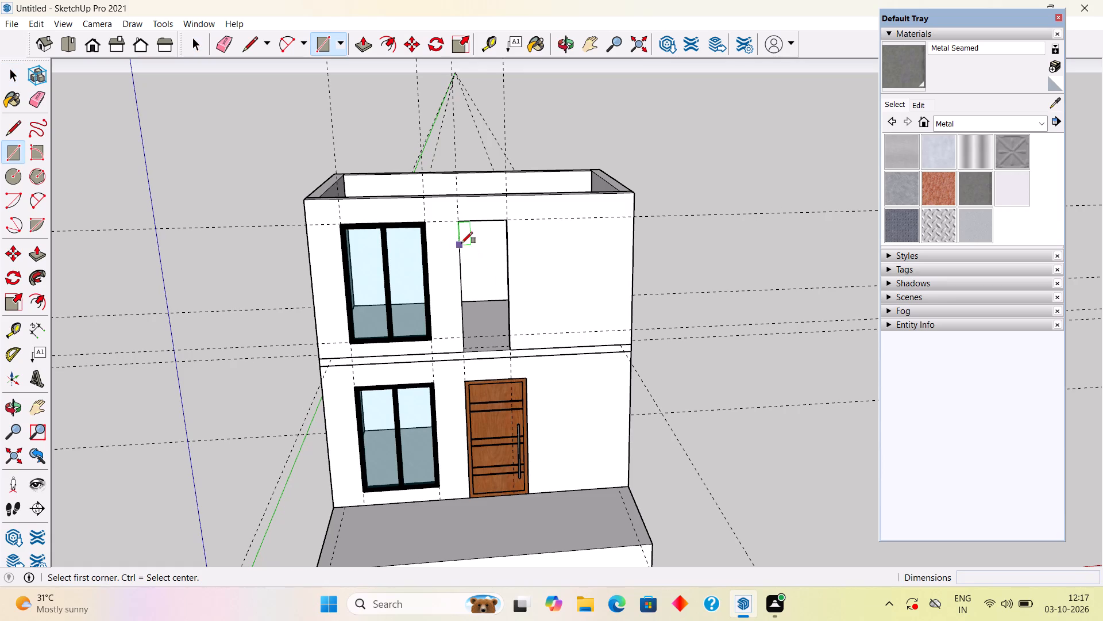
click(458, 224)
click(514, 348)
key(space)
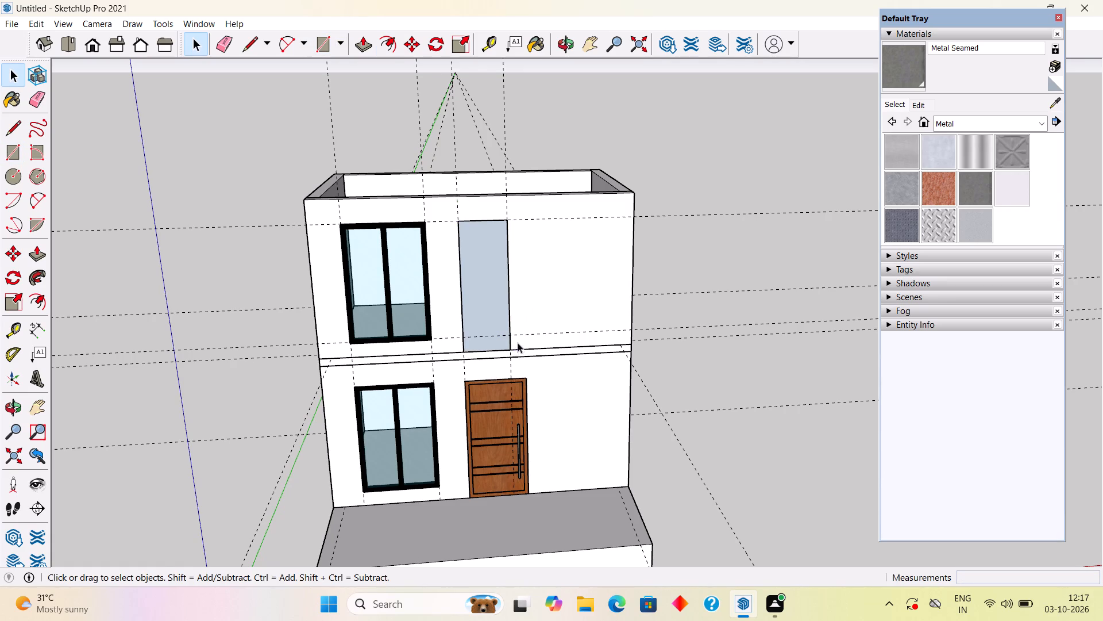
Offset the upper door rectangle's outline 3" inward to form the door frame.
key(f)
click(470, 318)
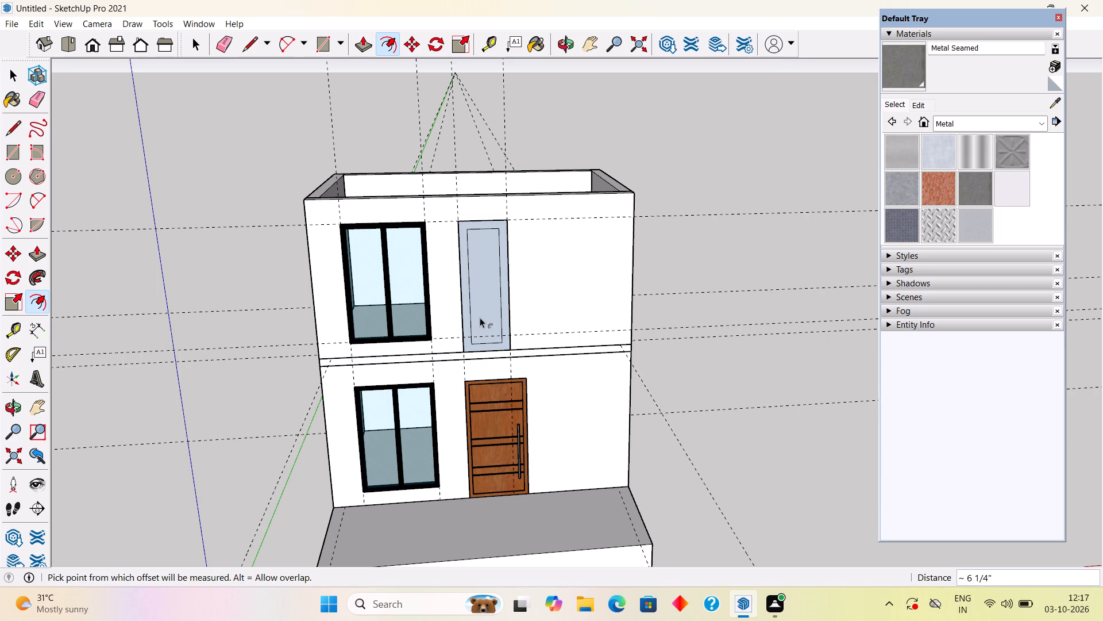
key(ctrl+z)
click(462, 311)
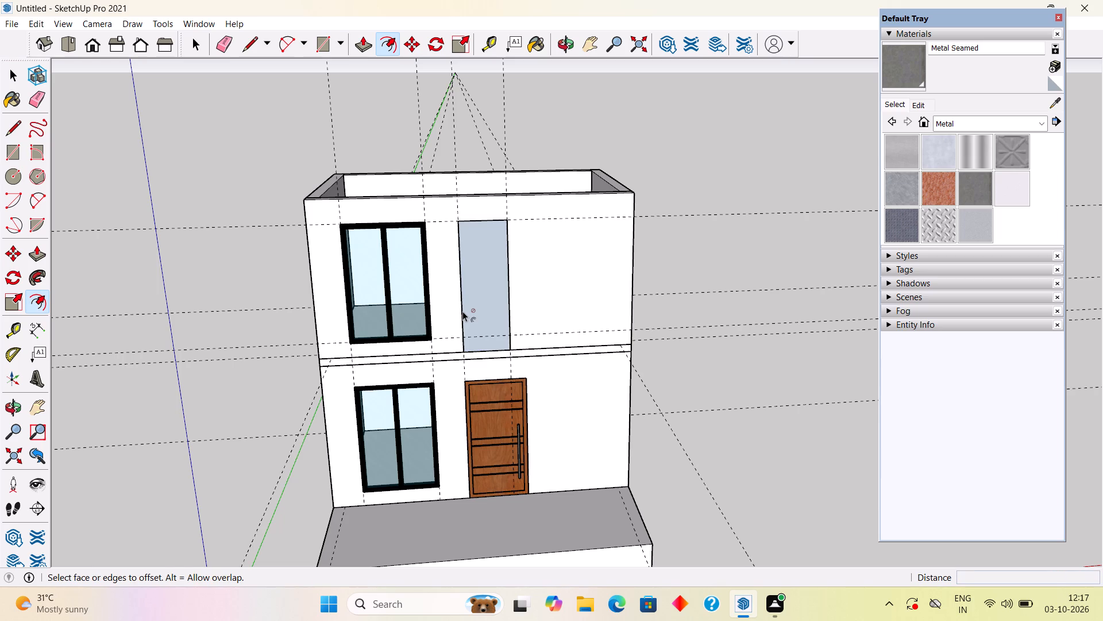
click(485, 348)
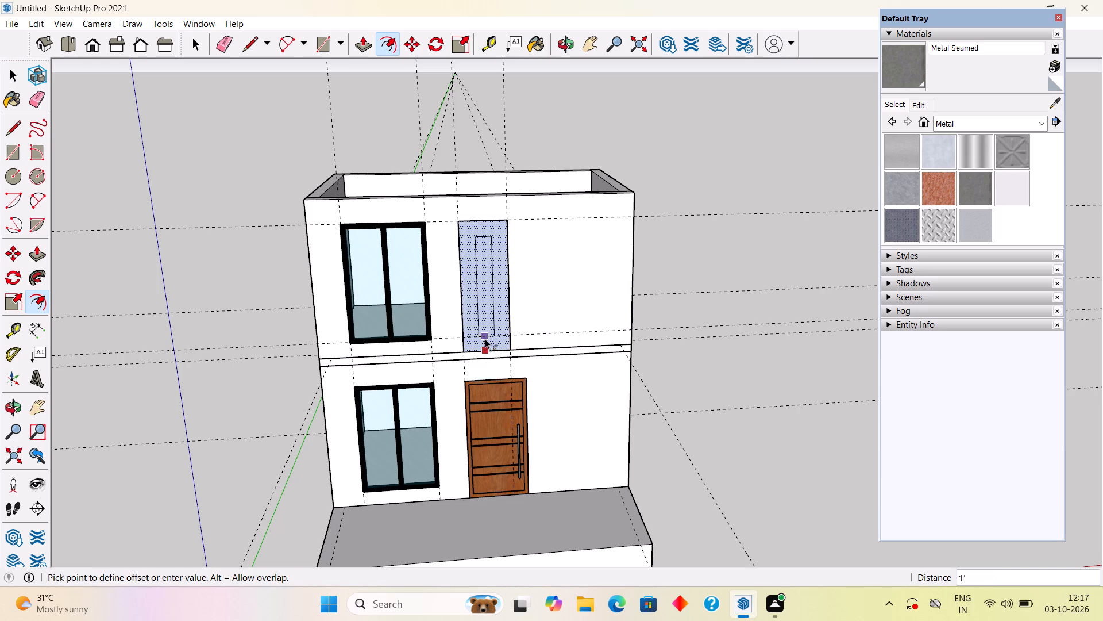
text(3")
key(Return)
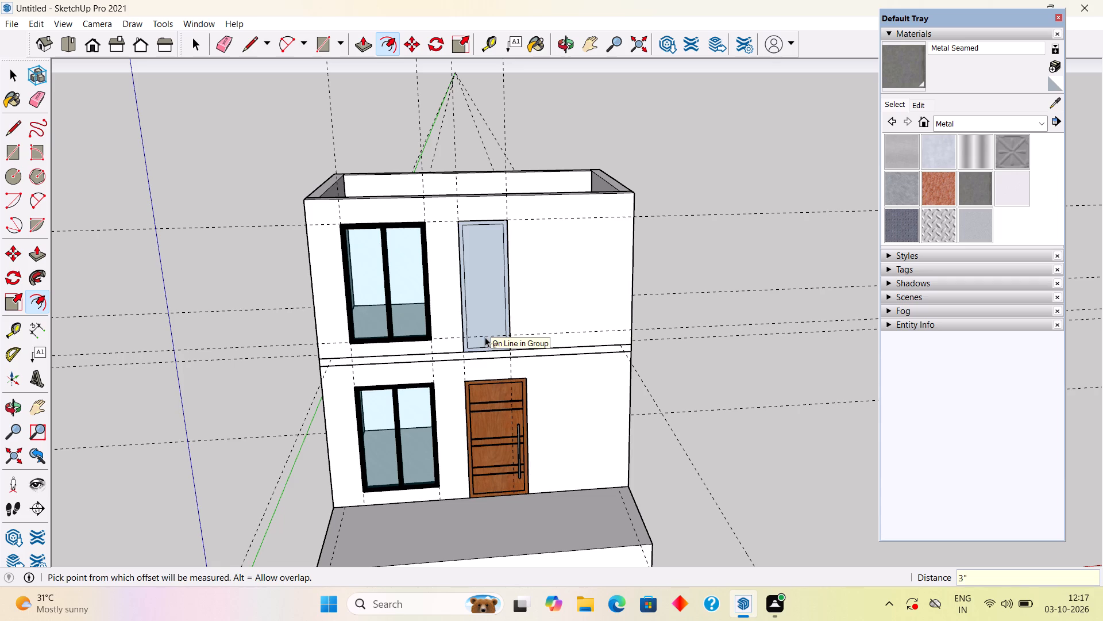
key(space)
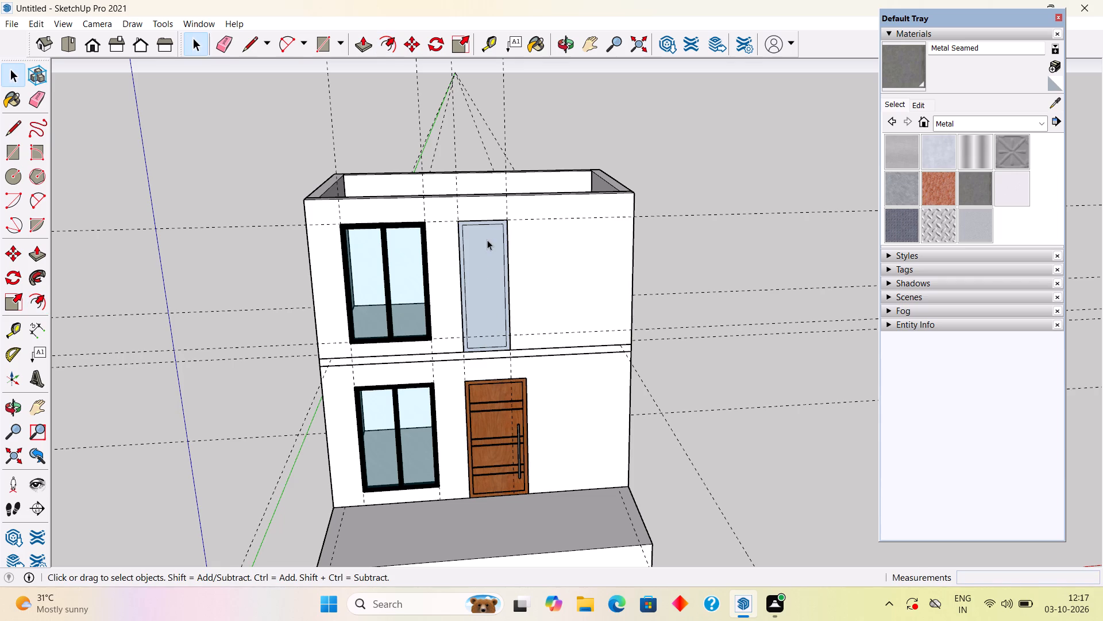
Delete the inner face of the upper-floor door rectangle, leaving only the 3" frame border.
click(477, 287)
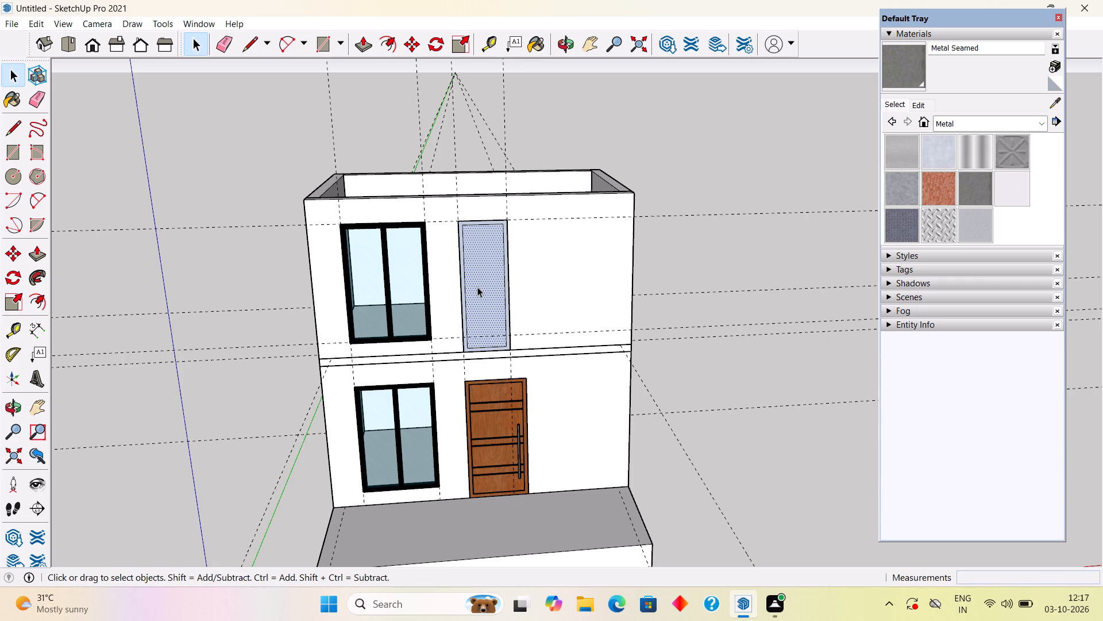
key(Delete)
Extrude the upper door frame face outward 3" with Push/Pull.
scroll(466, 334, up, 4)
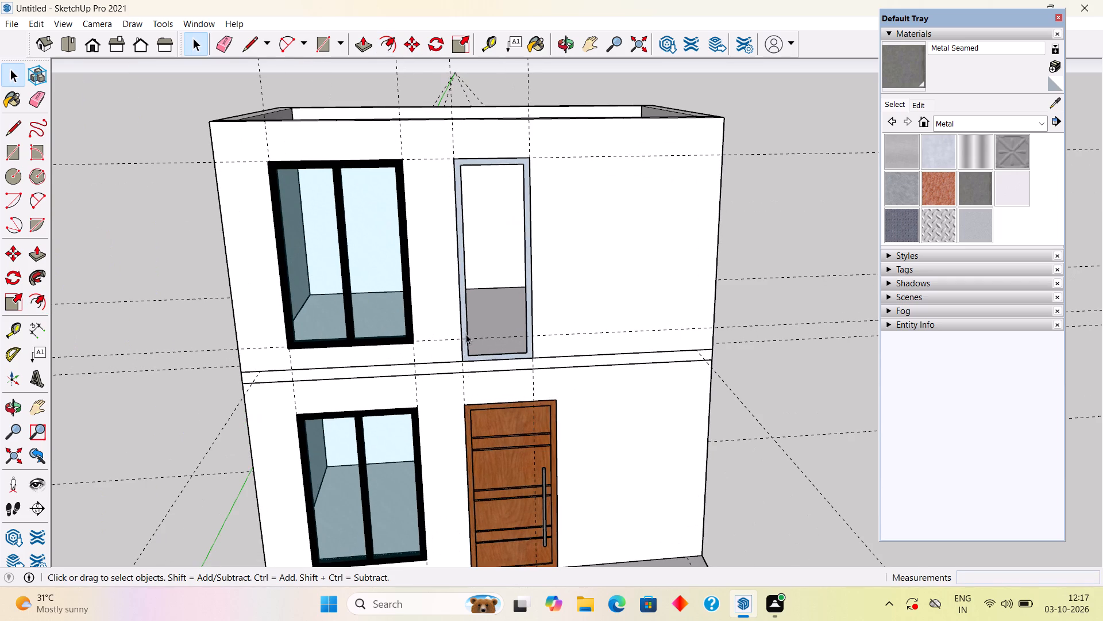
key(p)
click(462, 324)
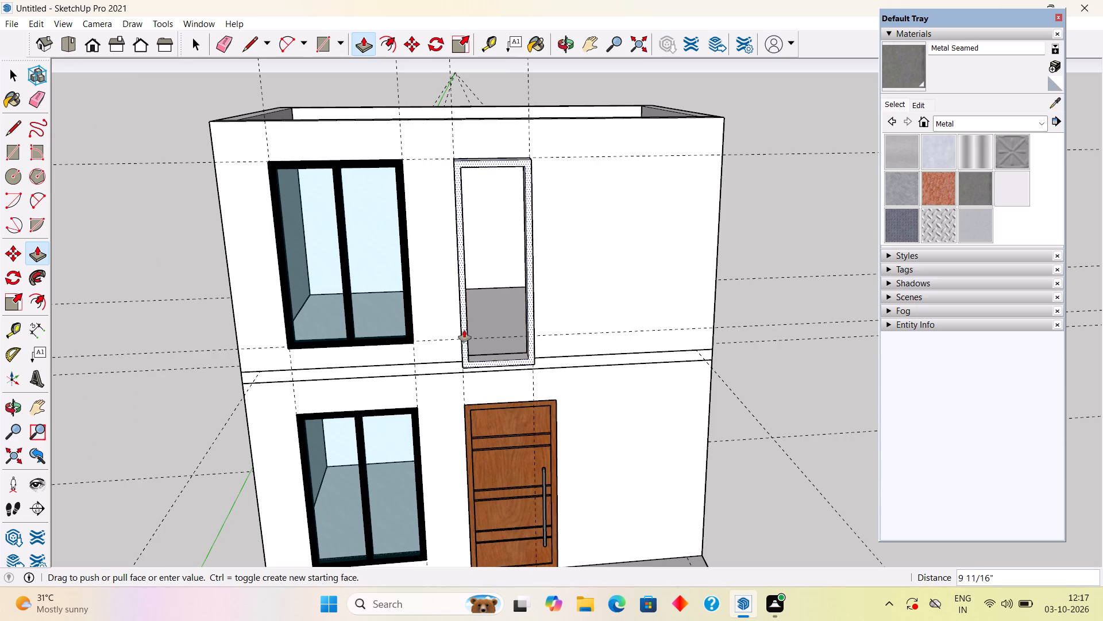
text(3")
key(Return)
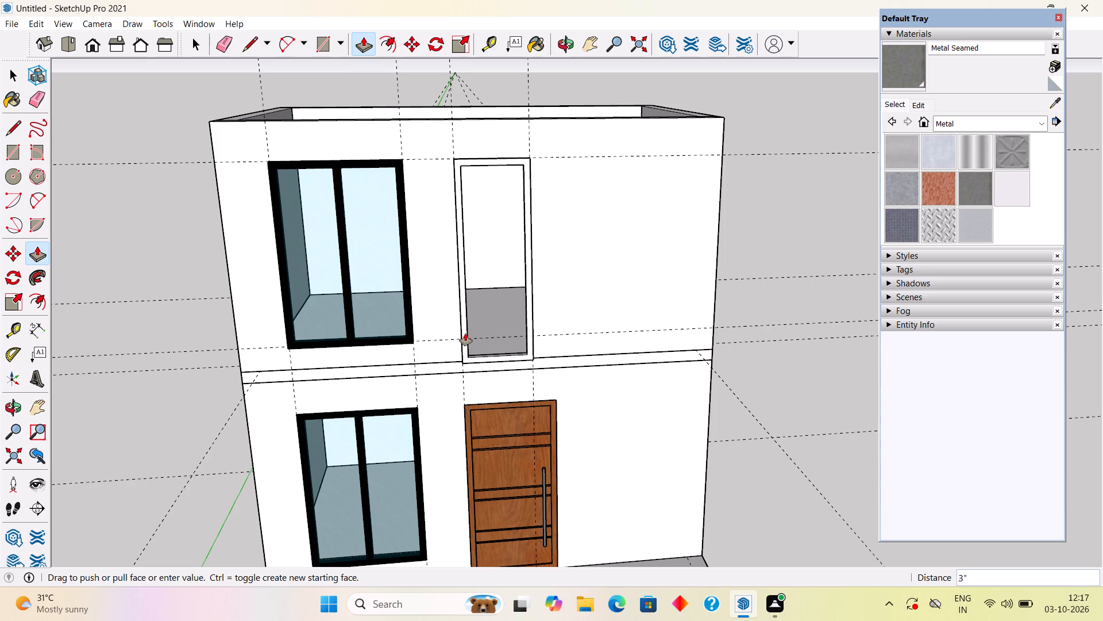
key(space)
Select all the connected geometry of the upper door frame and make it a group.
middle_drag(505, 376, 505, 377)
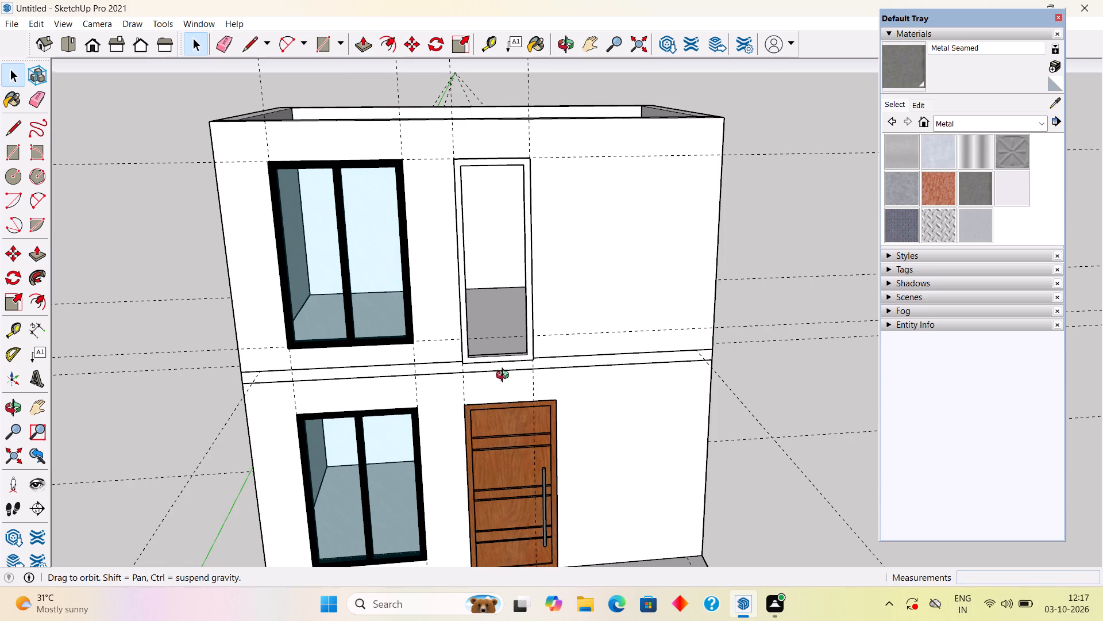
middle_drag(505, 377, 590, 356)
scroll(518, 352, up, 5)
triple_click(493, 366)
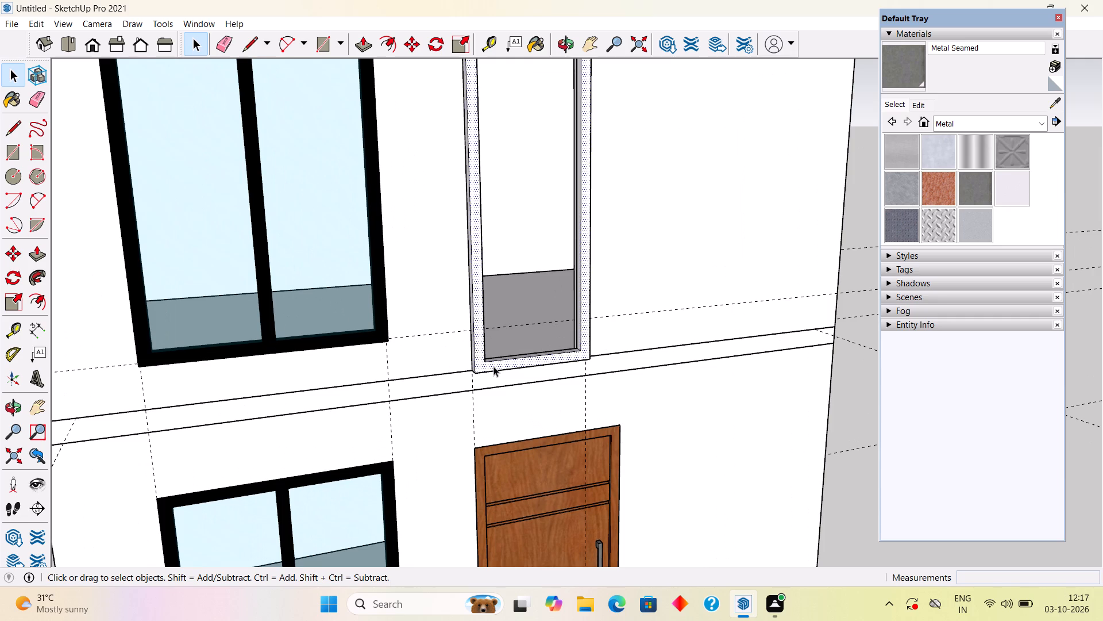
right_click(493, 366)
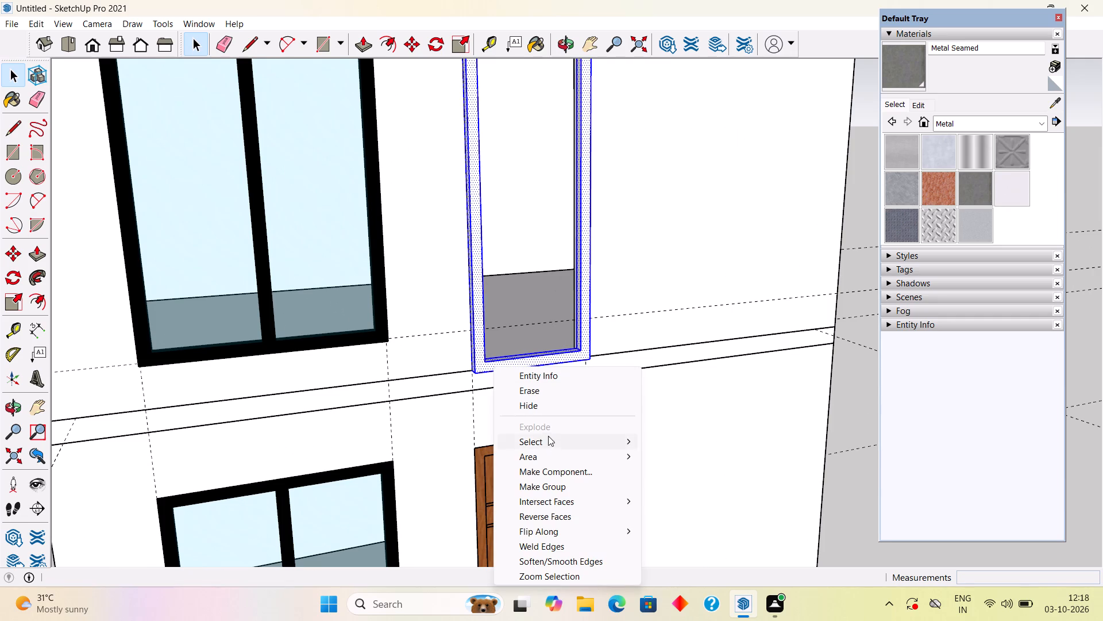
click(549, 489)
Move the upper door frame group 3" into the opening by its bottom outer corner, so its front sits flush with the wall face.
middle_drag(538, 427, 439, 404)
scroll(439, 404, down, 4)
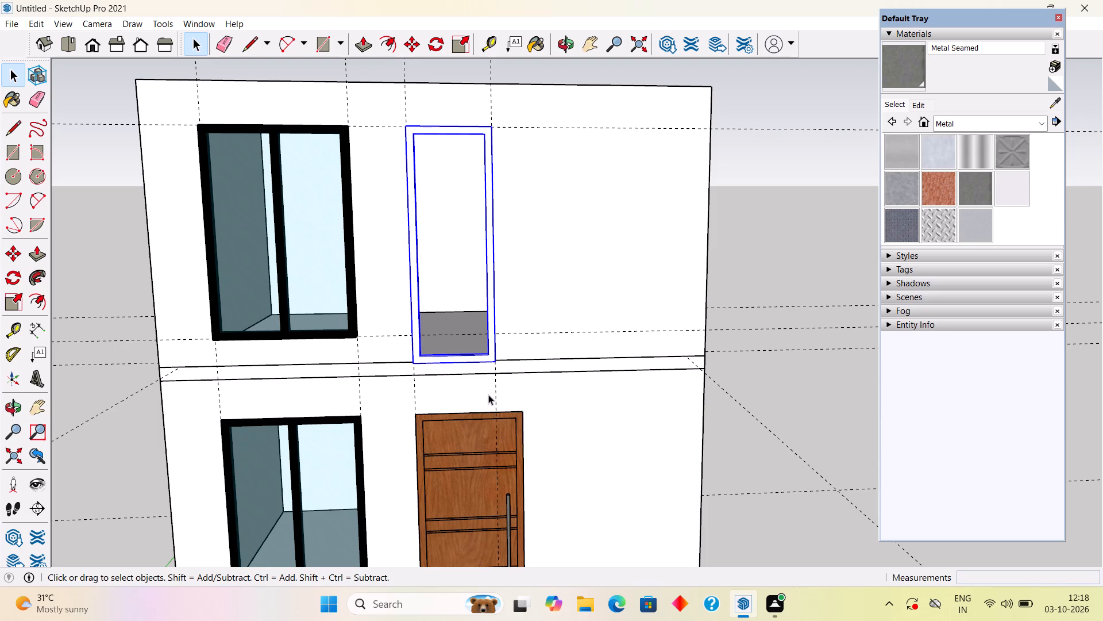
middle_drag(526, 407, 312, 447)
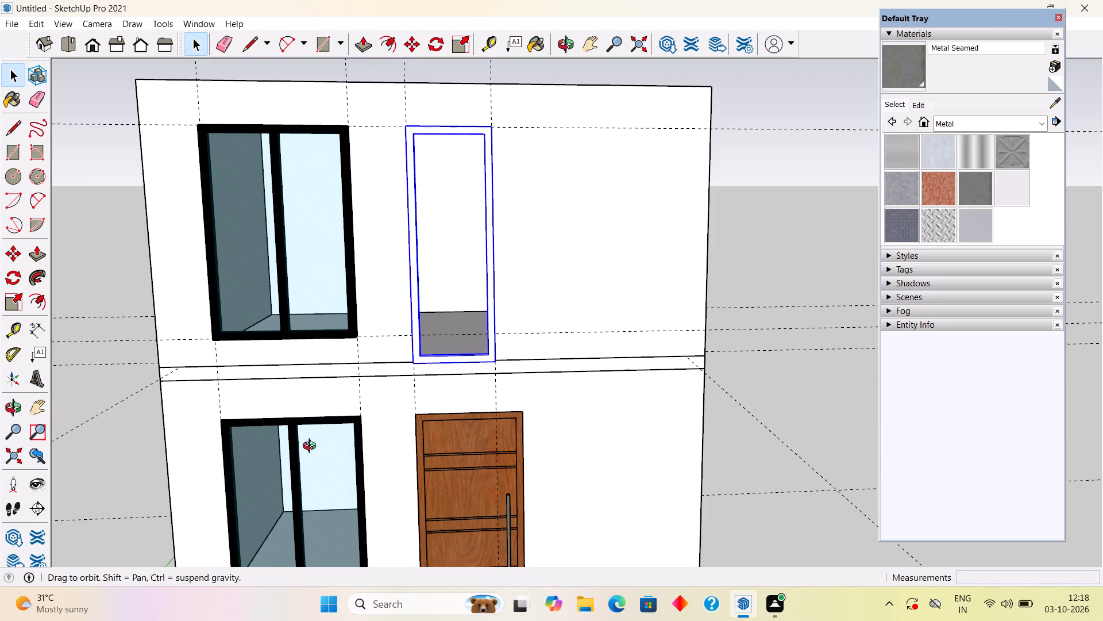
middle_drag(312, 447, 226, 458)
middle_drag(570, 370, 468, 399)
scroll(449, 378, up, 5)
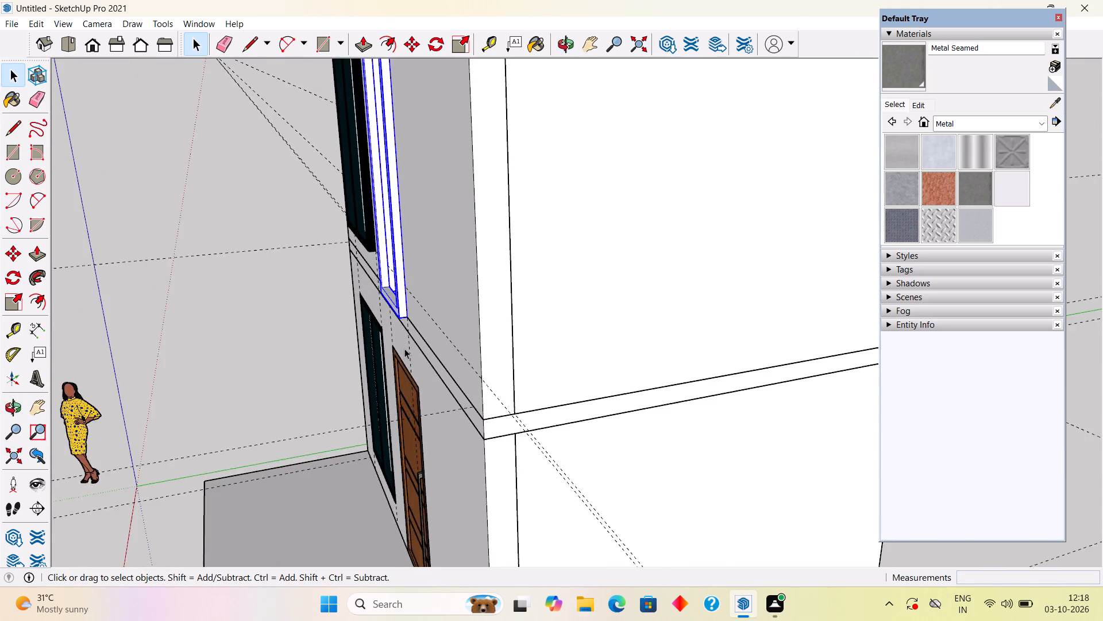
scroll(404, 348, up, 5)
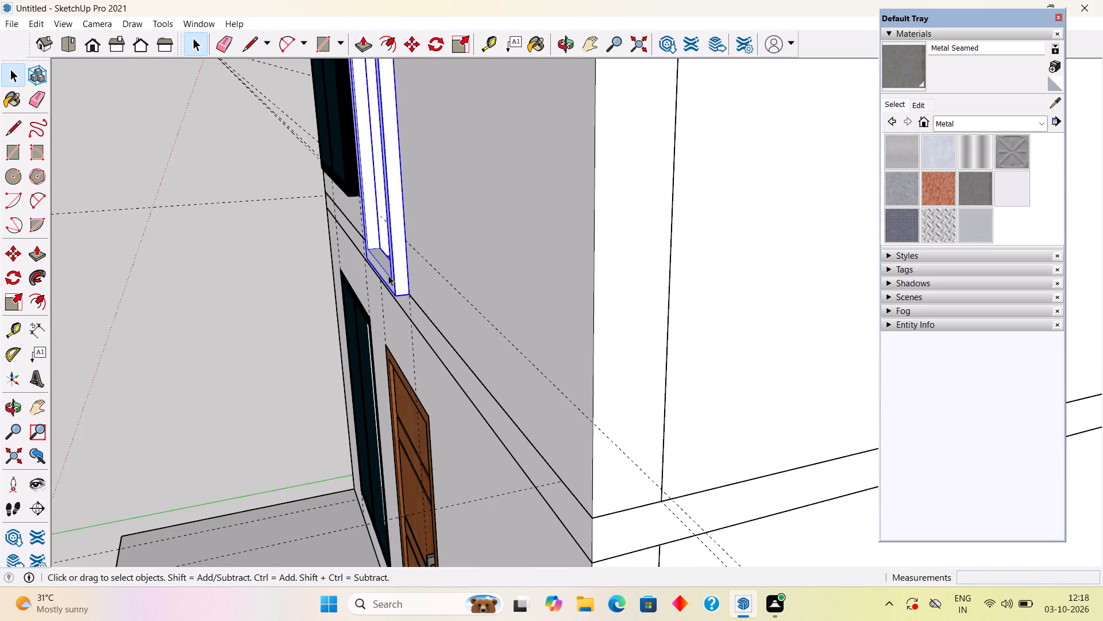
key(m)
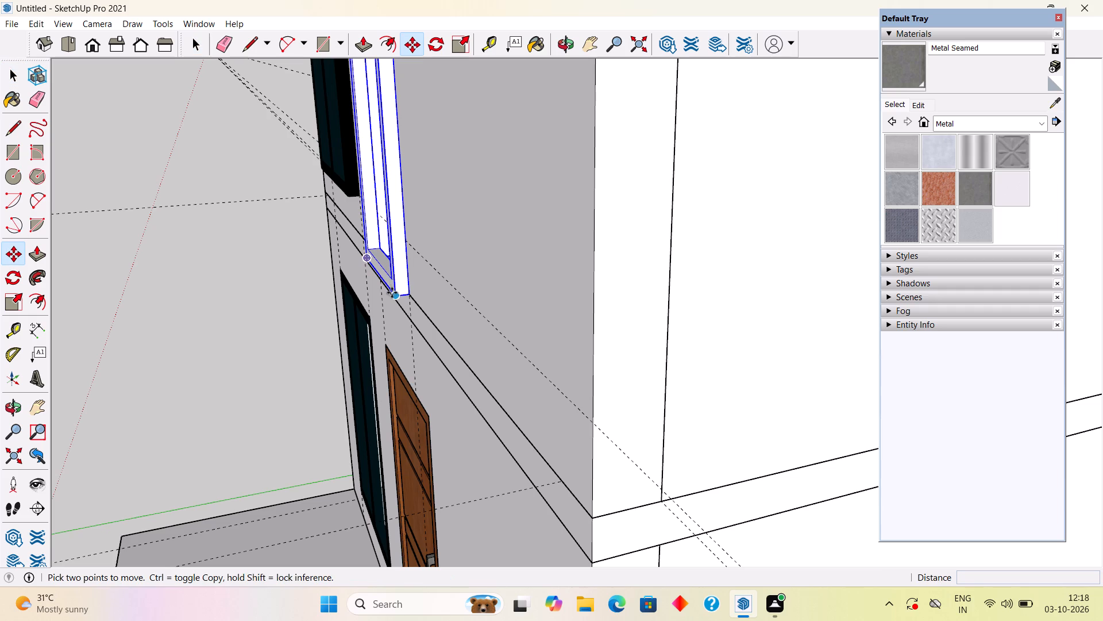
click(394, 294)
click(411, 293)
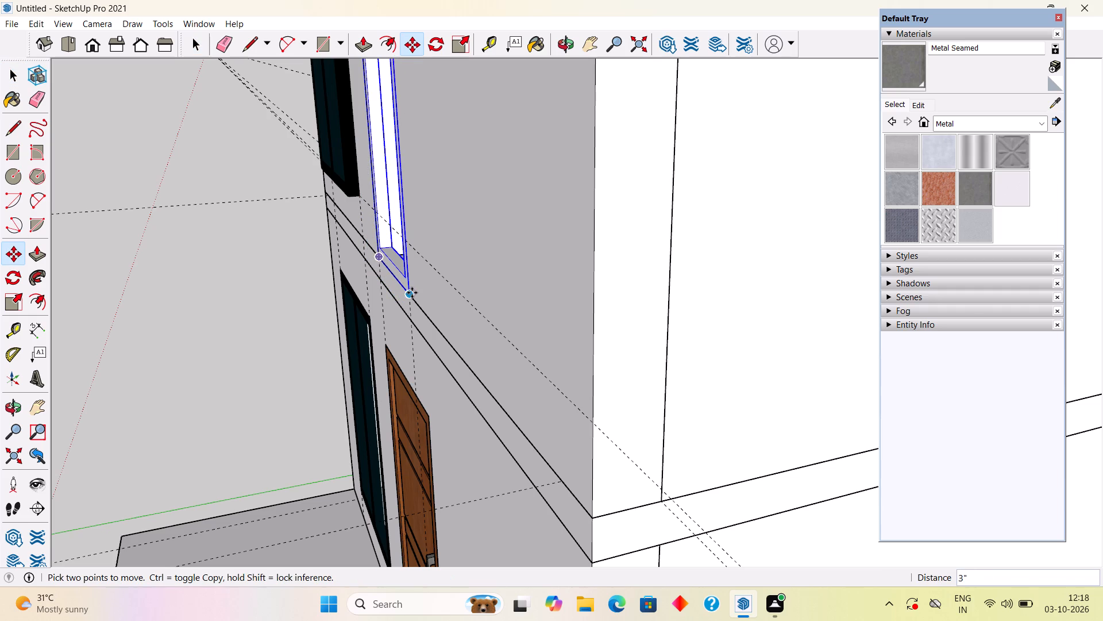
key(space)
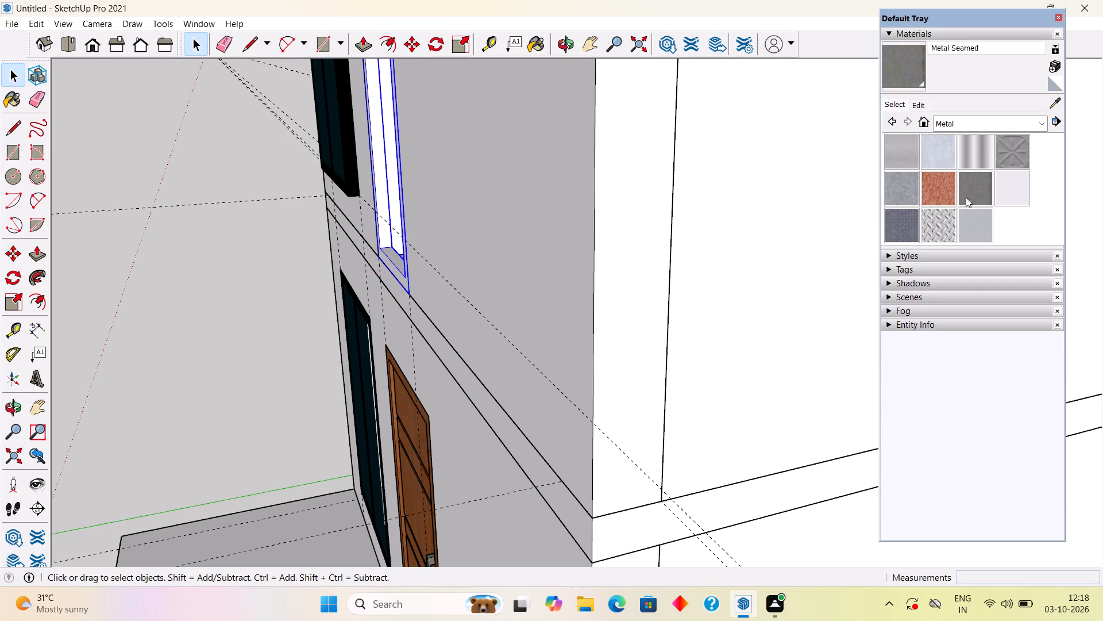
Sample the Wood Cherry Original material from the lower door and paint the upper door frame group with it.
click(1061, 99)
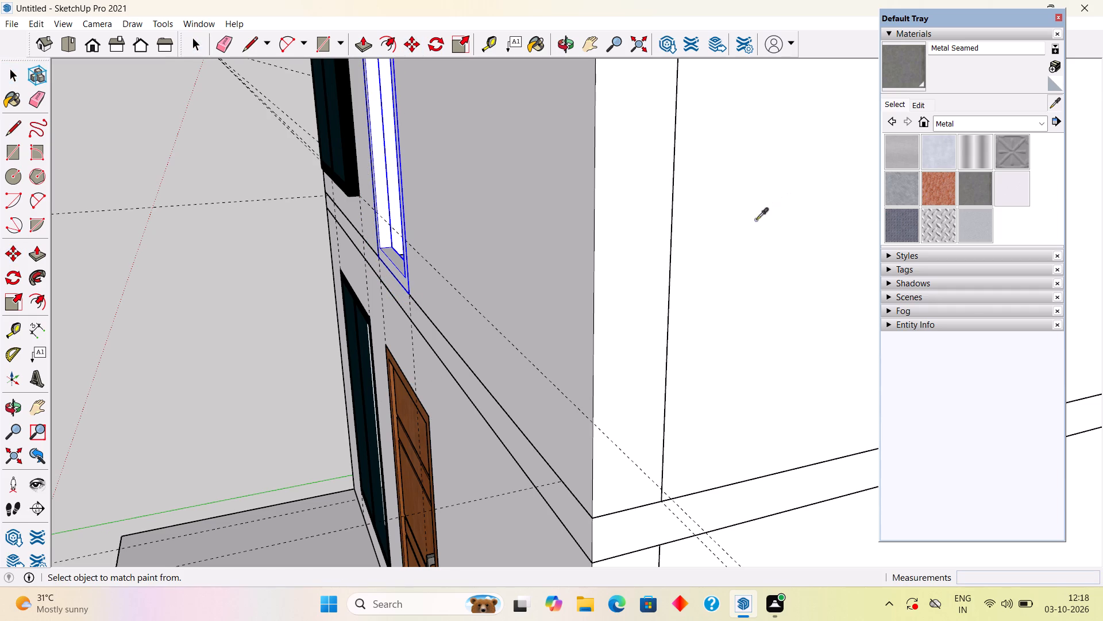
click(413, 408)
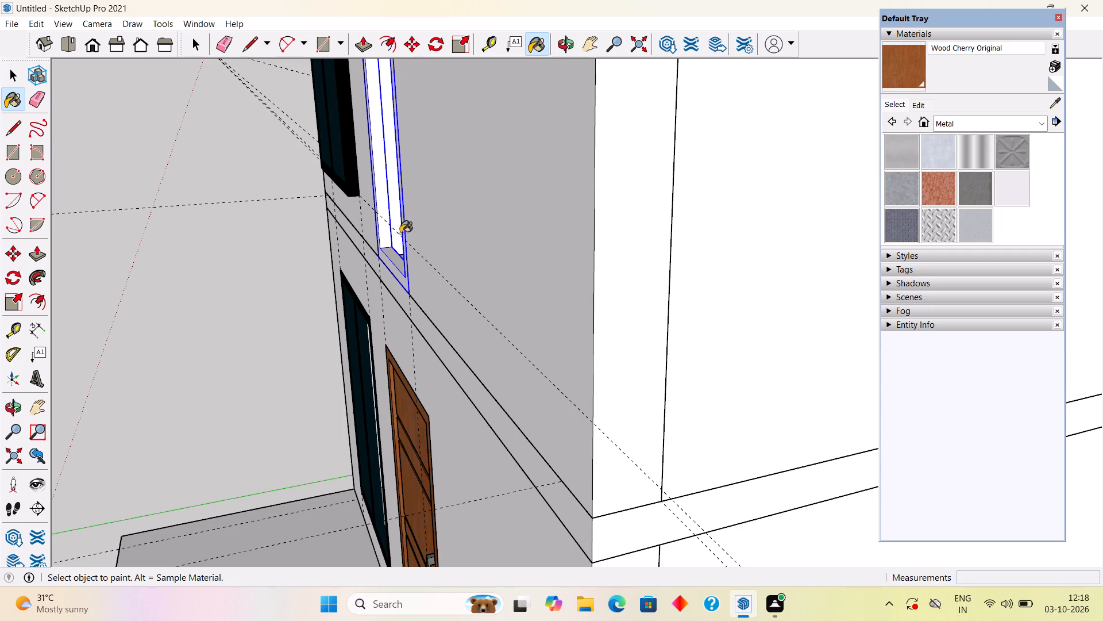
click(400, 274)
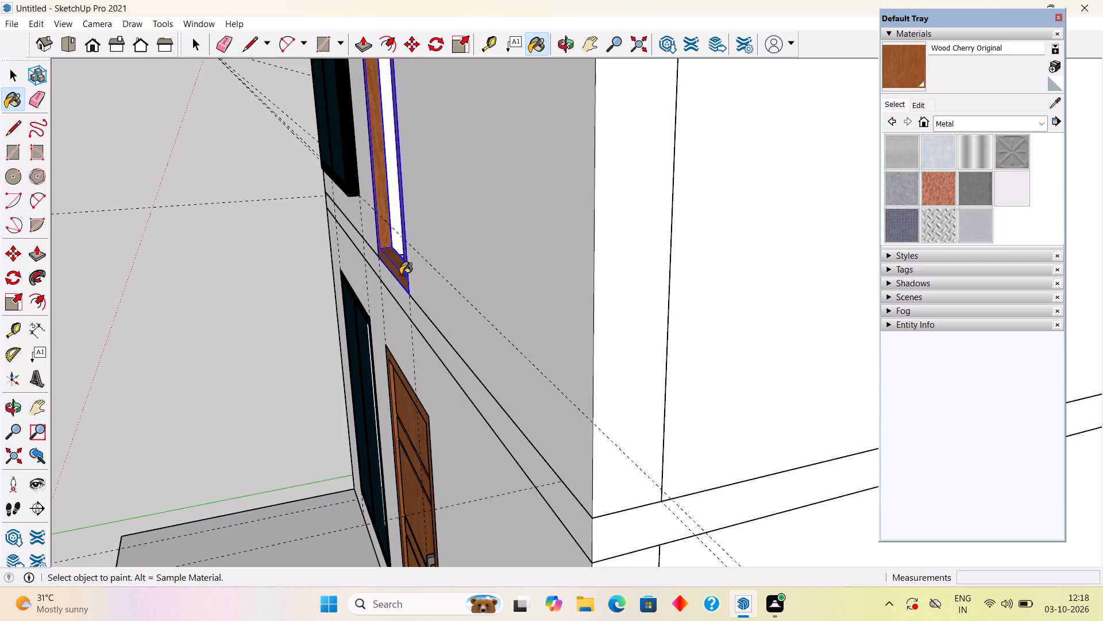
key(space)
middle_drag(400, 274, 556, 312)
scroll(556, 312, down, 8)
middle_drag(557, 318, 795, 314)
click(287, 298)
click(231, 251)
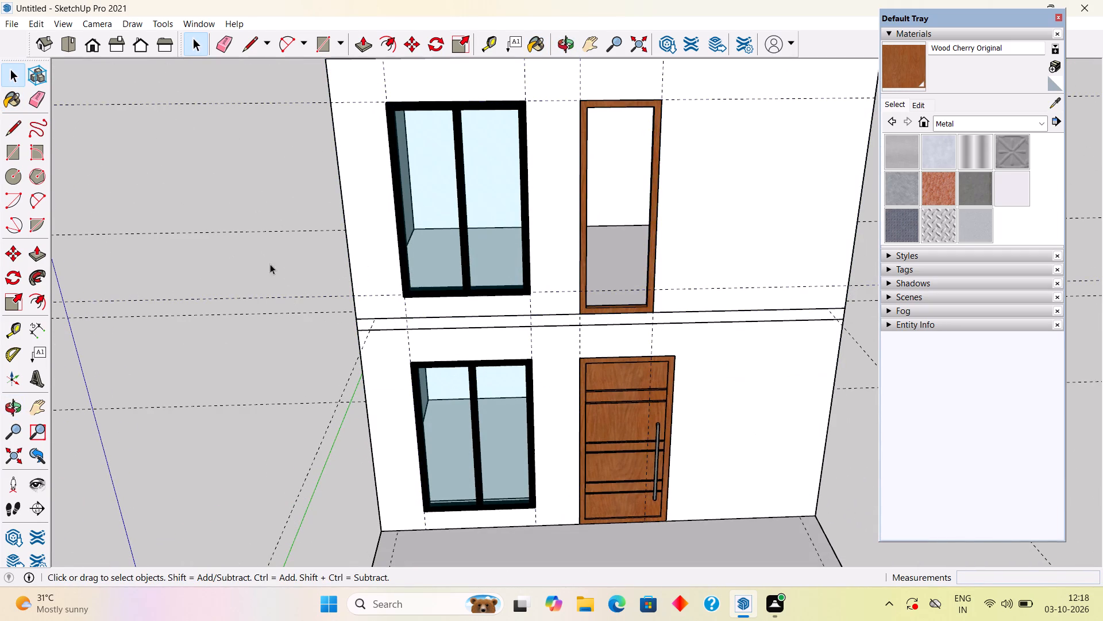
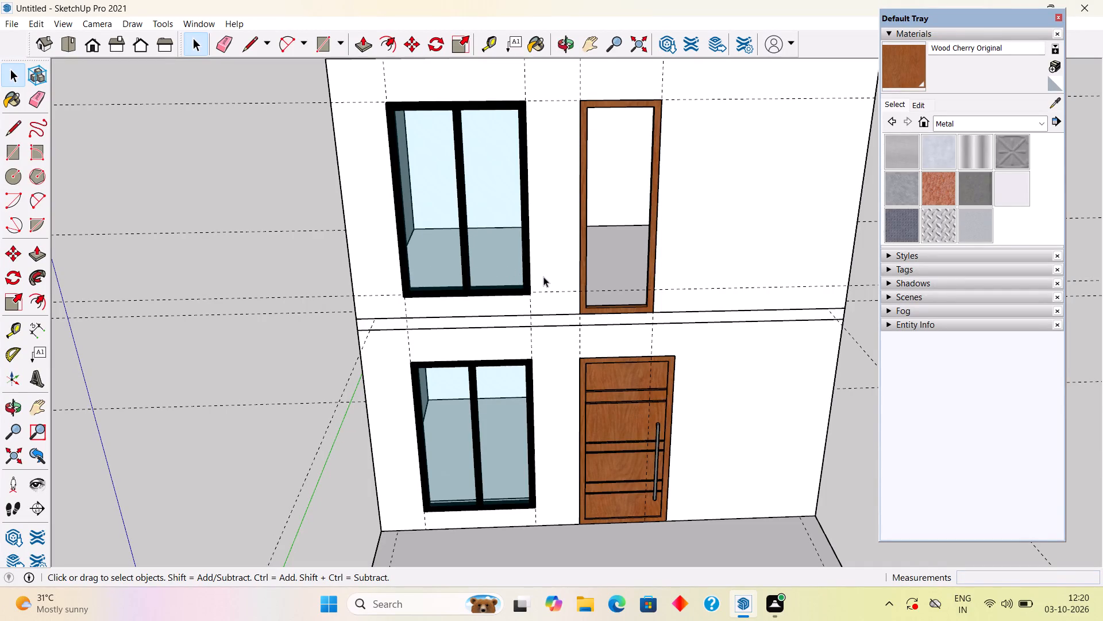
Draw a 2' 6" by 8' door panel rectangle inside the upper door frame and extrude it 1" with Push/Pull.
key(r)
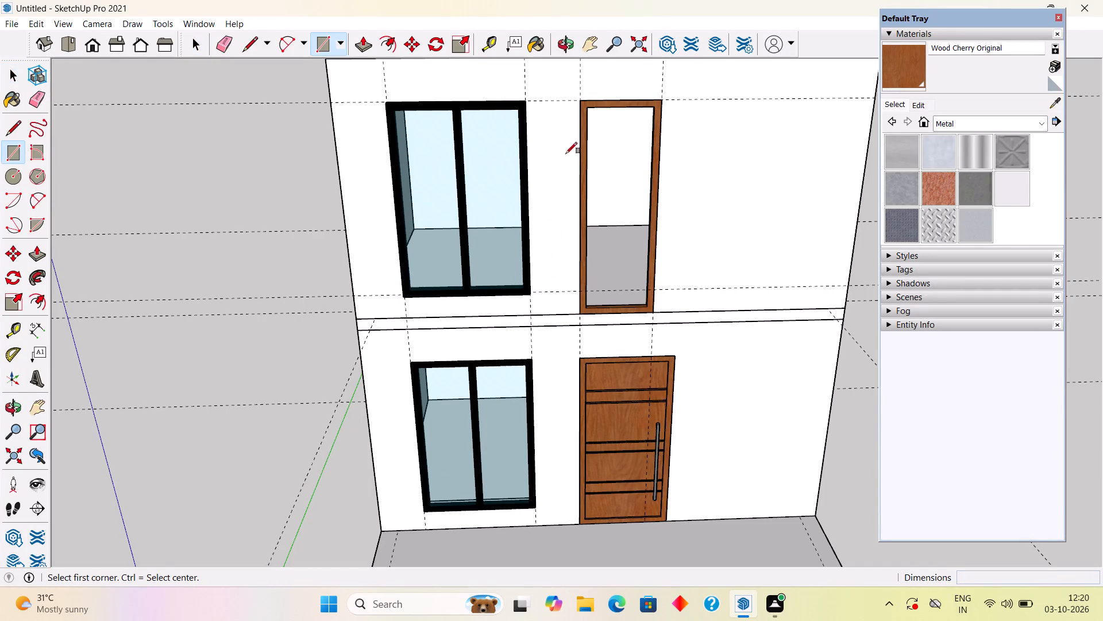
click(590, 111)
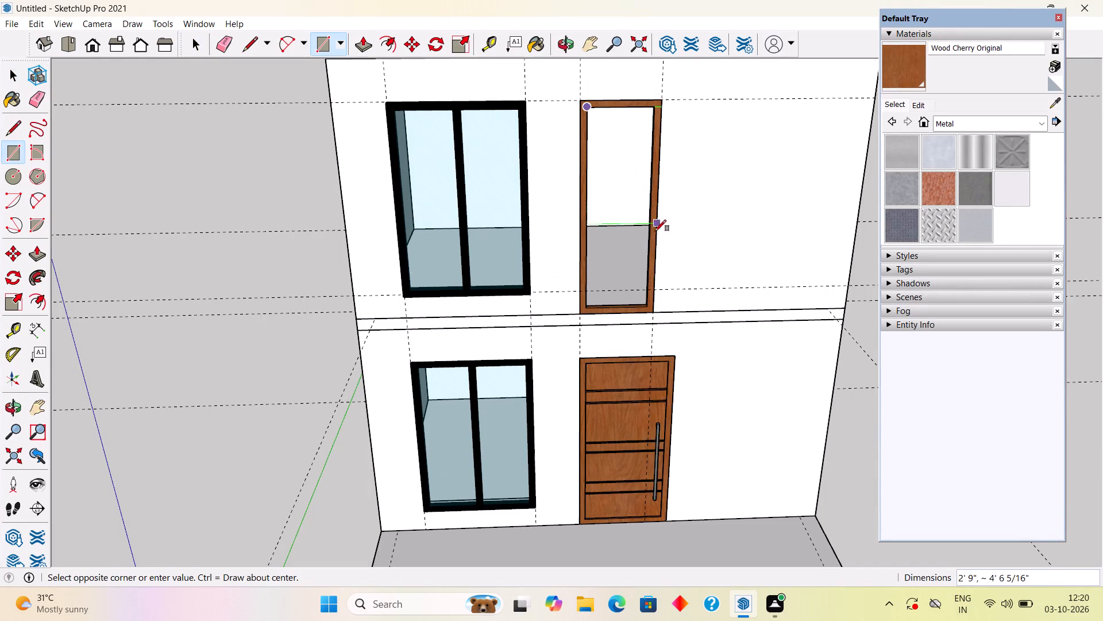
click(649, 305)
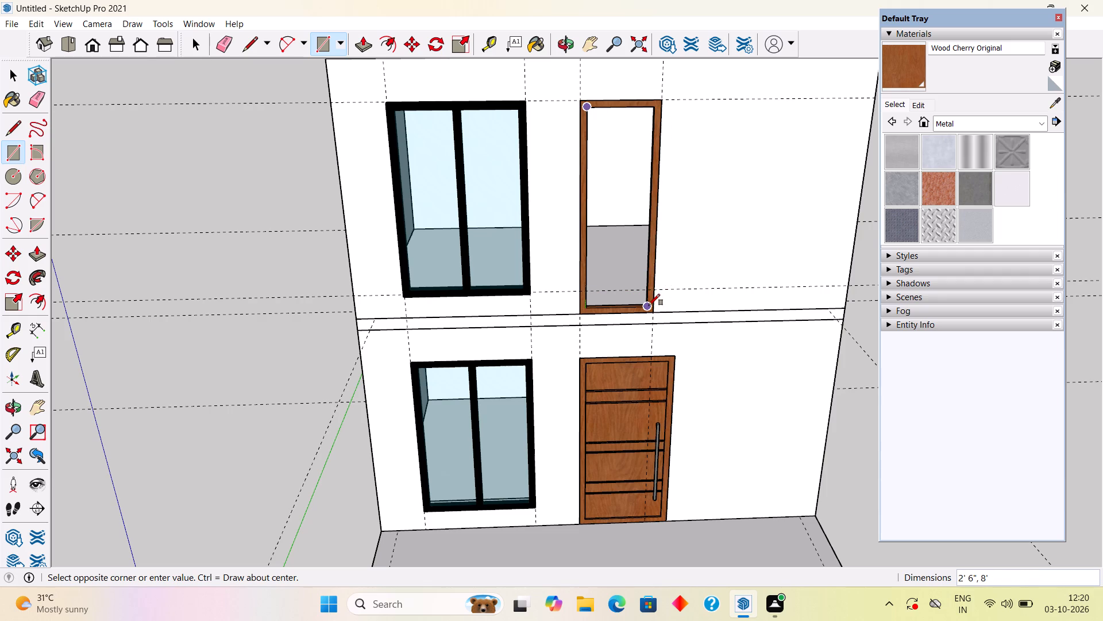
key(p)
click(600, 253)
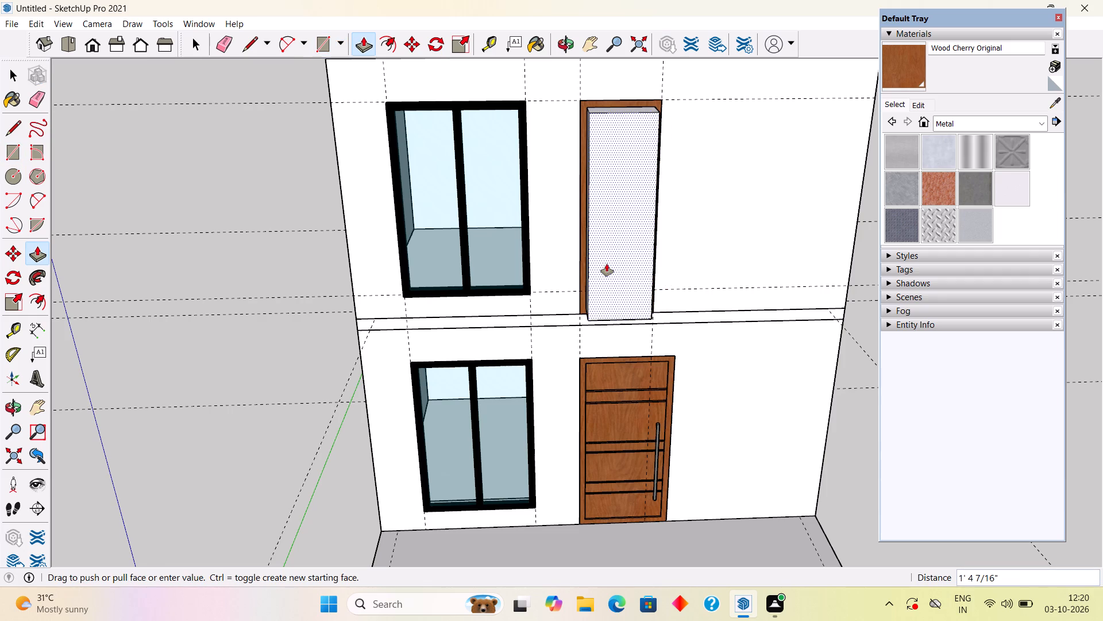
text(1")
key(Return)
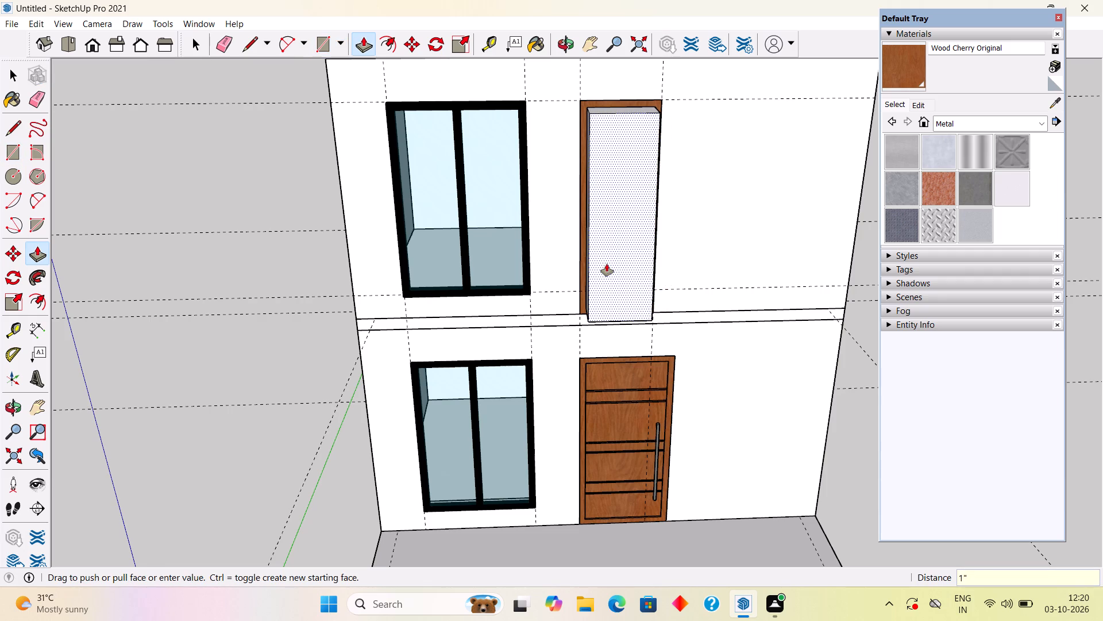
Select all the connected geometry of the upper door panel and make it a group.
key(space)
triple_click(607, 264)
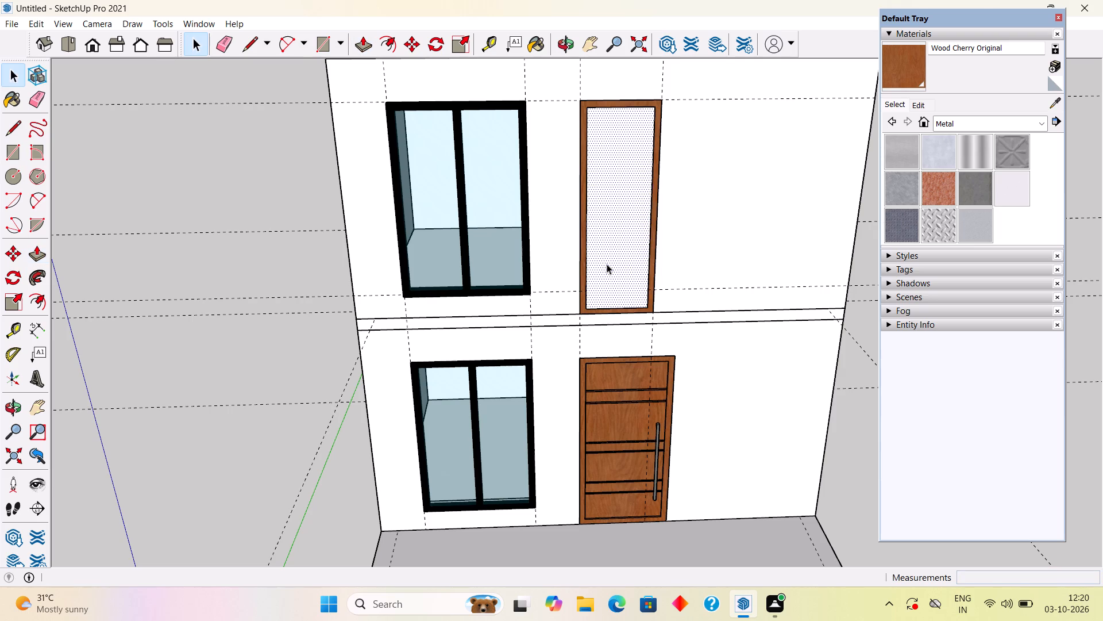
right_click(607, 264)
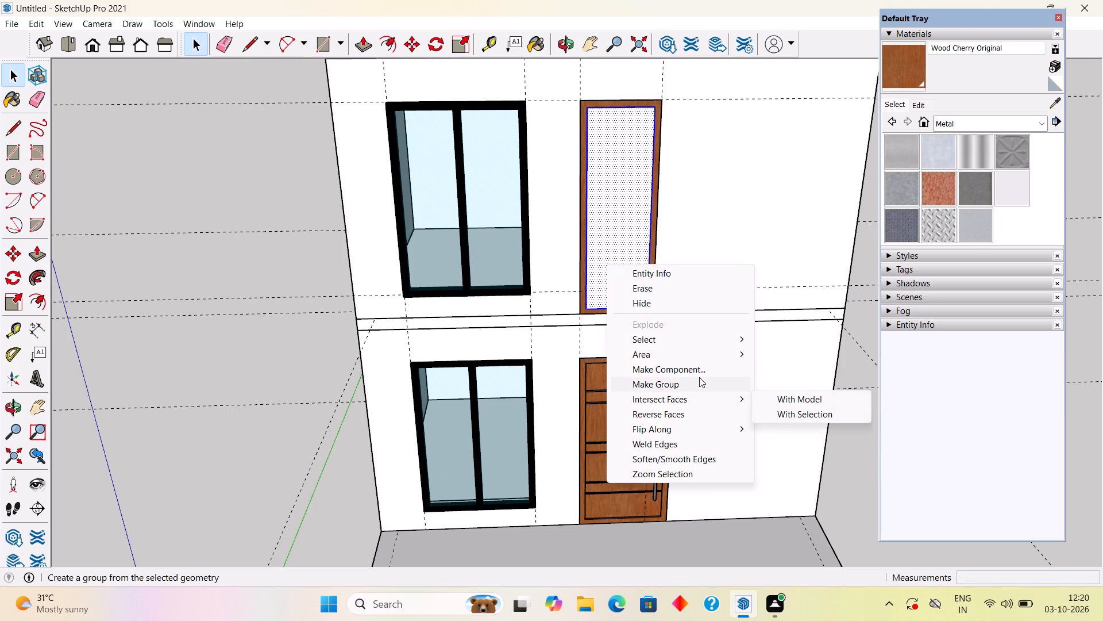
click(699, 377)
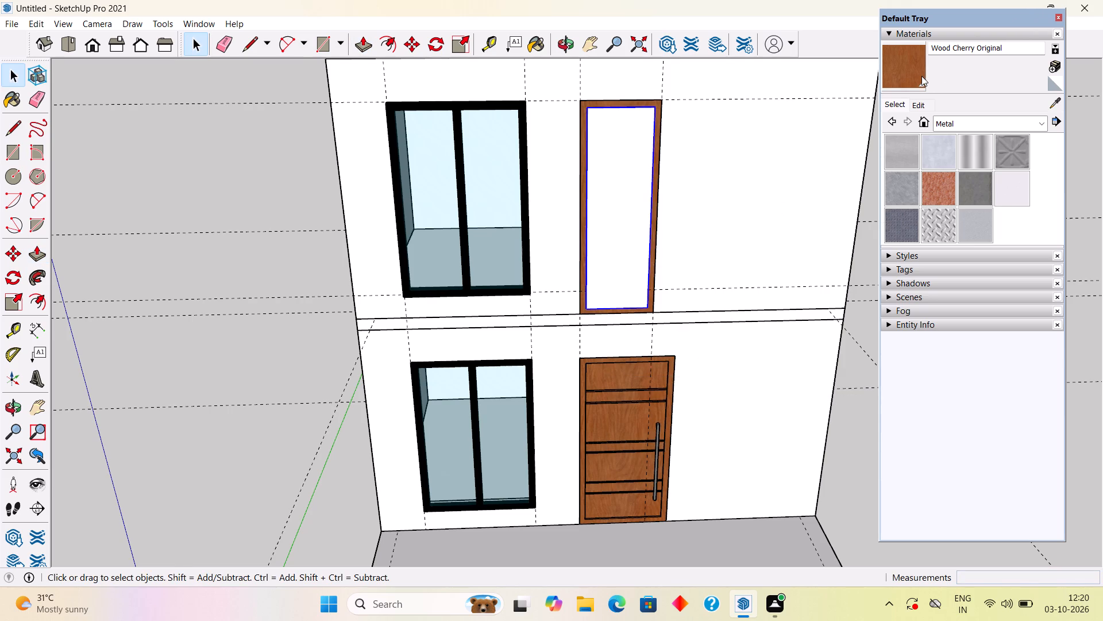
Paint the upper door panel group with the Wood Cherry Original material.
click(918, 75)
click(603, 183)
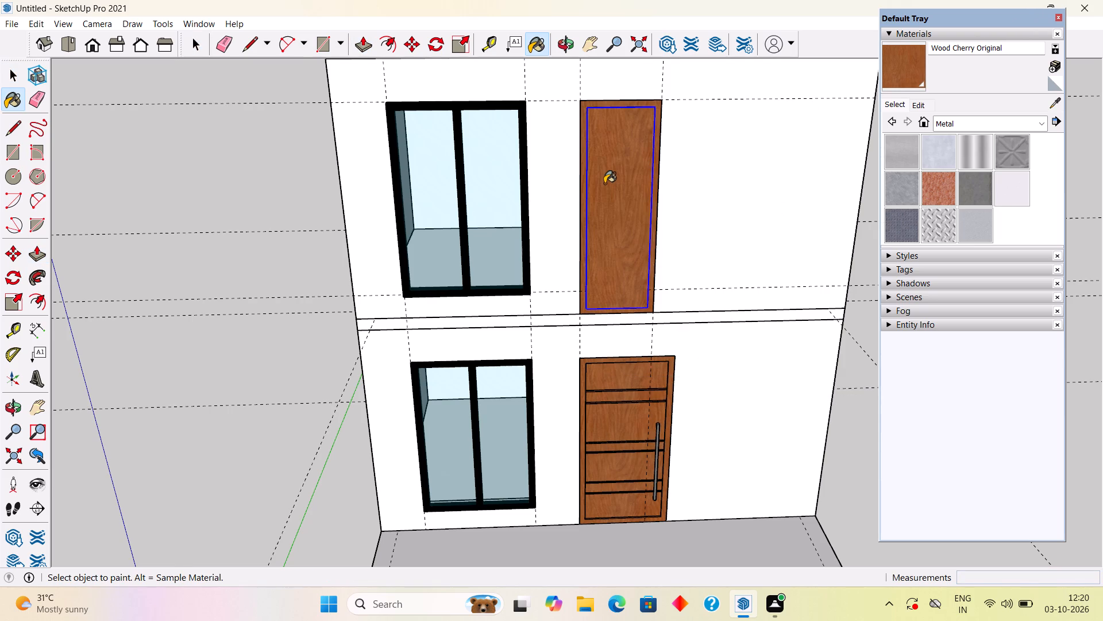
key(space)
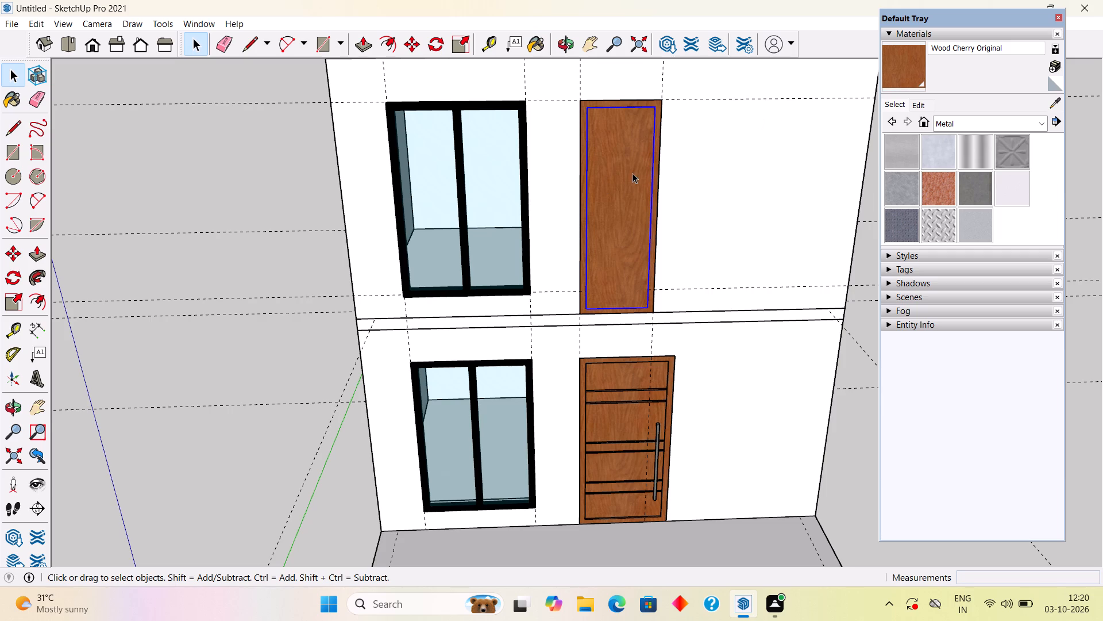
Move the upper door panel group 2 1/2" inward along the green axis by its bottom outer corner, recessing it within the frame.
scroll(643, 214, up, 1)
middle_drag(639, 279, 611, 291)
scroll(664, 344, up, 7)
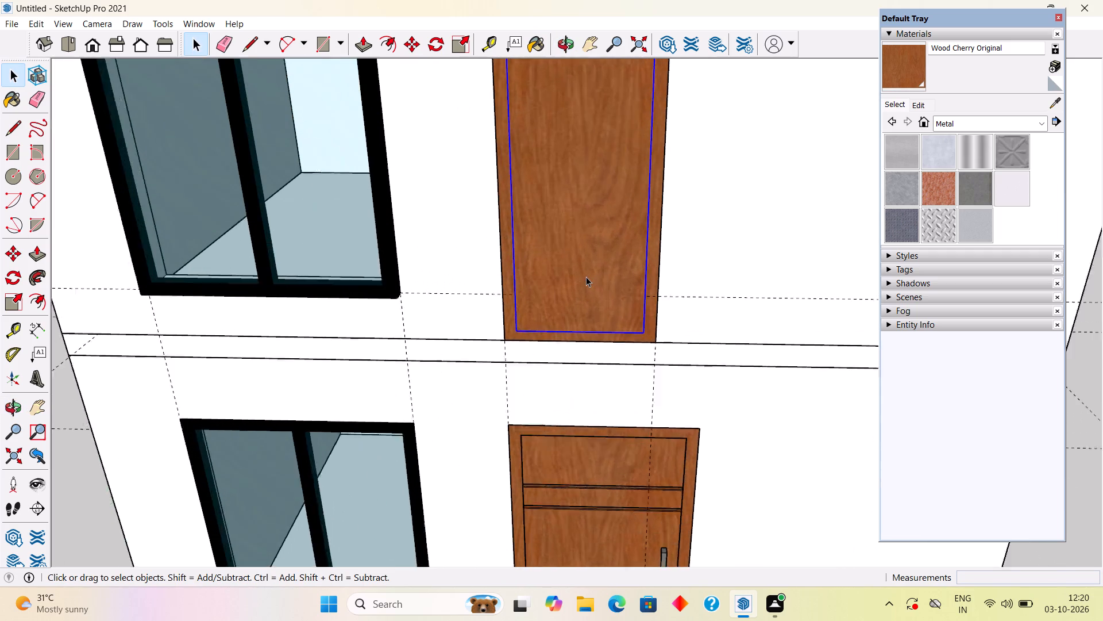
scroll(586, 277, up, 1)
middle_drag(629, 330, 520, 369)
key(m)
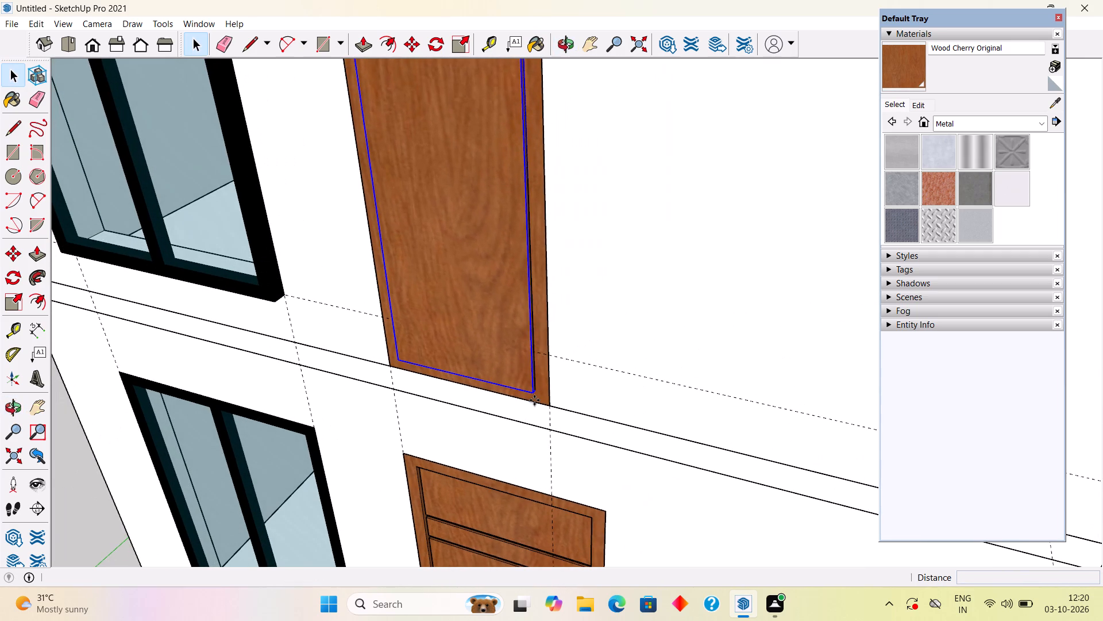
scroll(525, 386, up, 3)
middle_drag(525, 386, 457, 386)
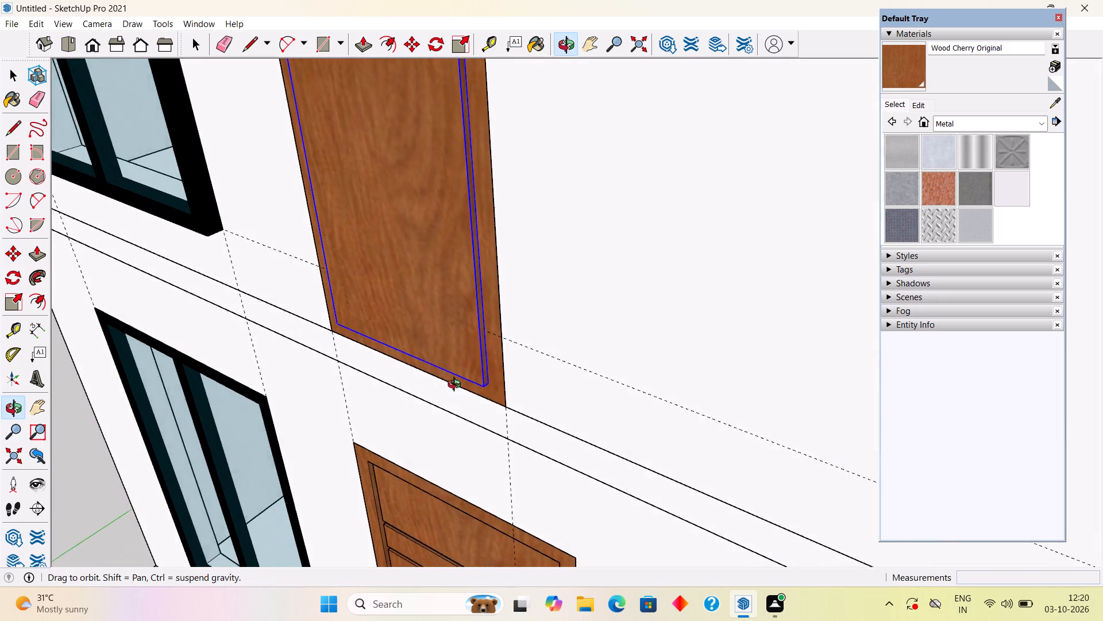
middle_drag(457, 386, 431, 386)
scroll(463, 374, up, 5)
middle_drag(519, 393, 531, 393)
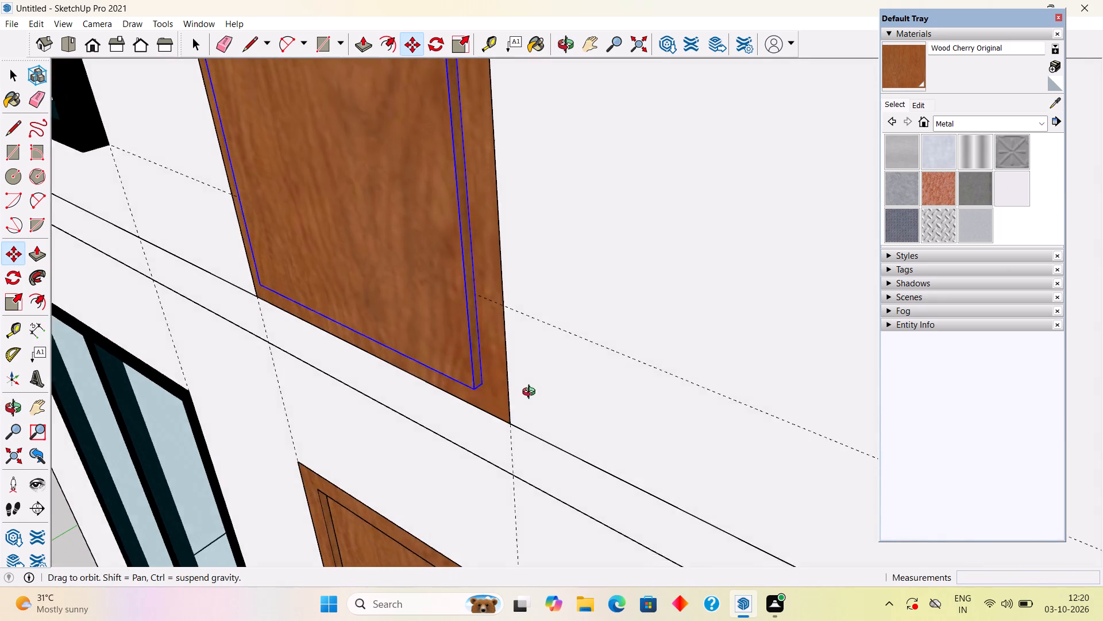
middle_drag(531, 393, 660, 370)
scroll(643, 384, up, 5)
middle_drag(507, 405, 618, 400)
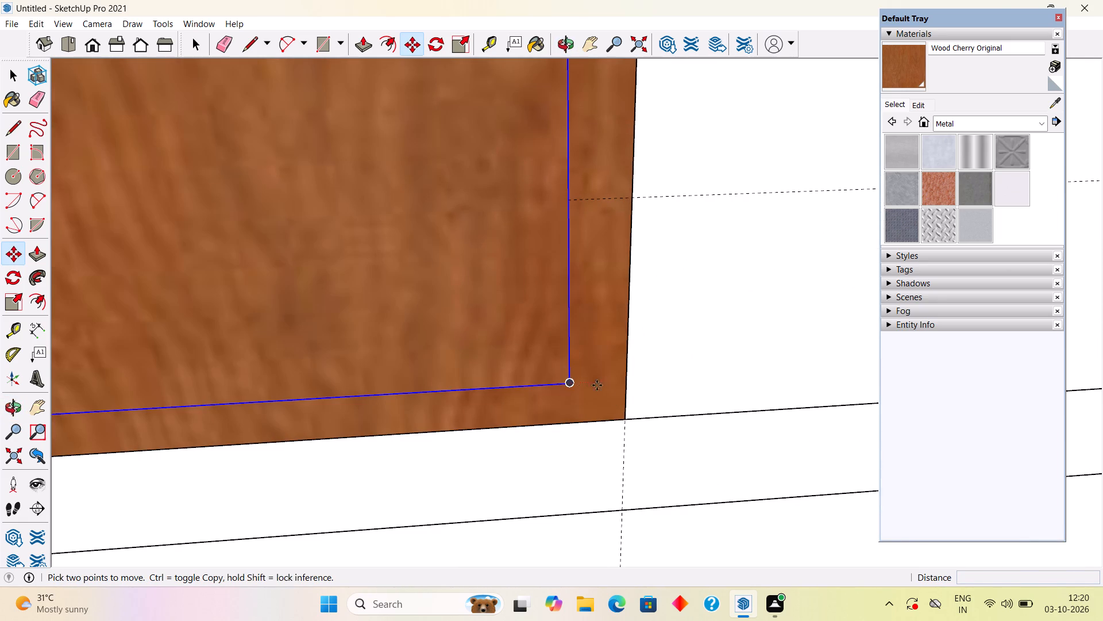
click(569, 382)
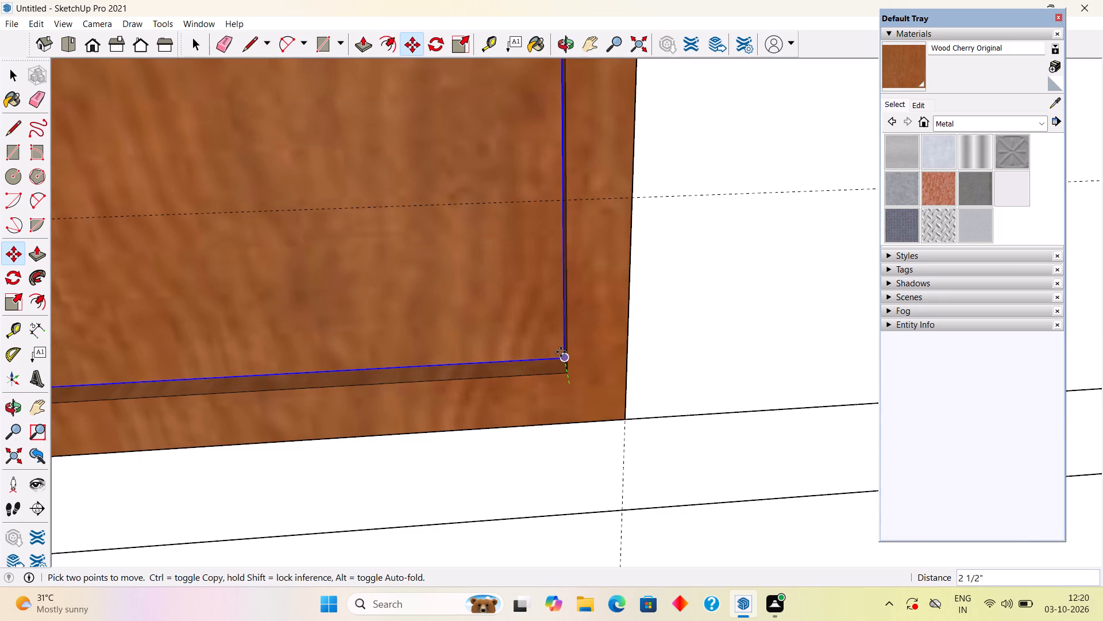
click(561, 355)
key(space)
Copy the lower door's handle about 10' 8 9/16" up onto the upper door, near the panel's opening edge.
scroll(561, 355, down, 20)
scroll(561, 355, down, 1)
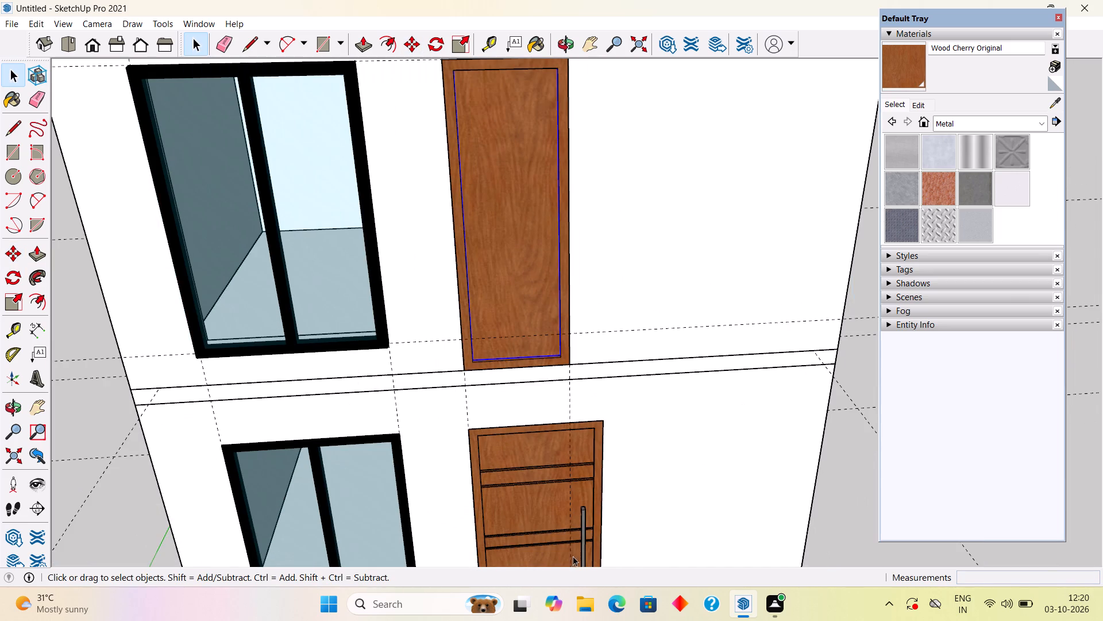
middle_drag(524, 481, 501, 351)
scroll(500, 350, down, 3)
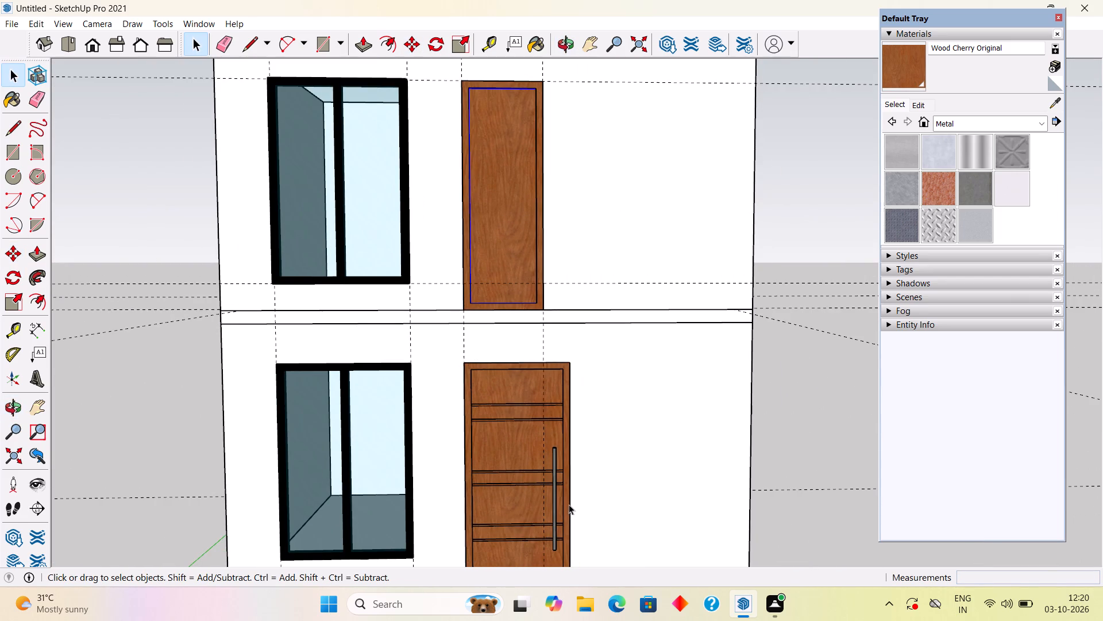
click(554, 518)
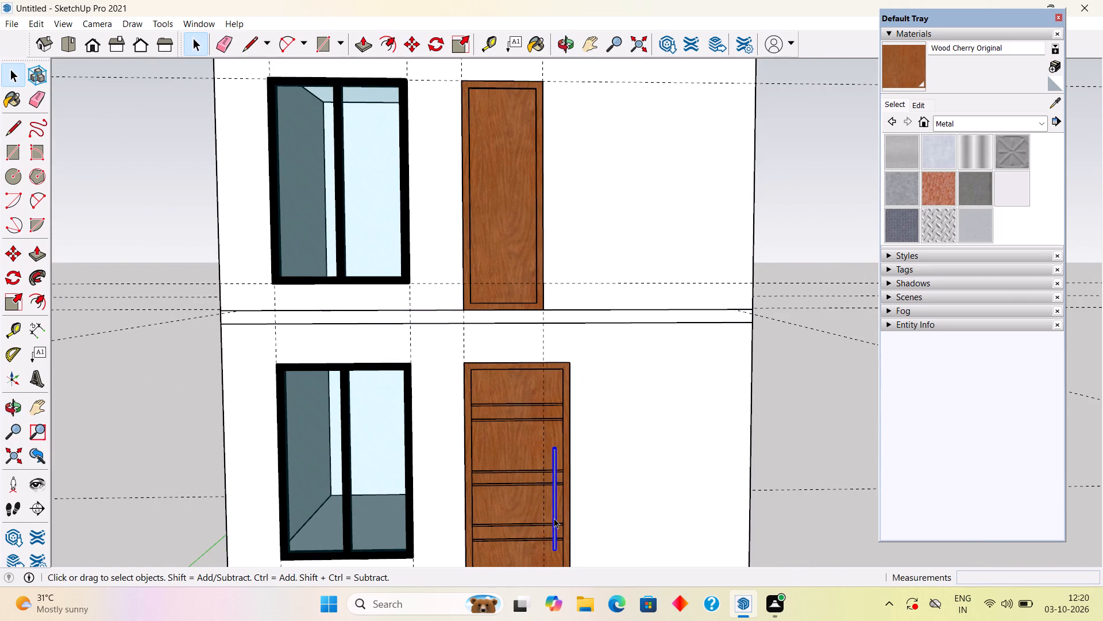
key(m)
click(553, 516)
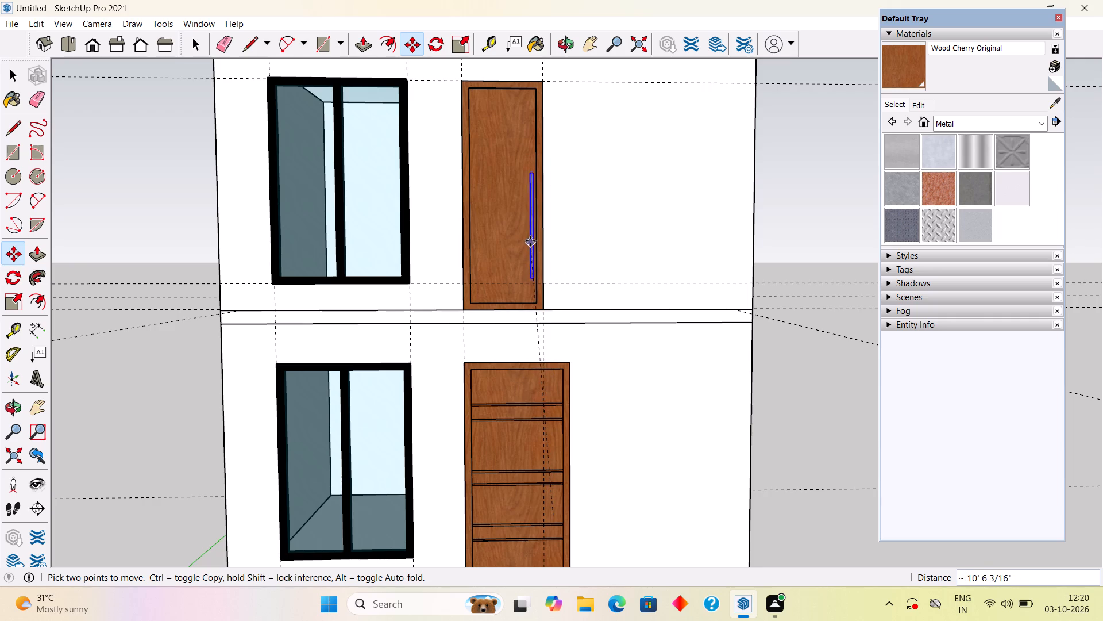
click(529, 236)
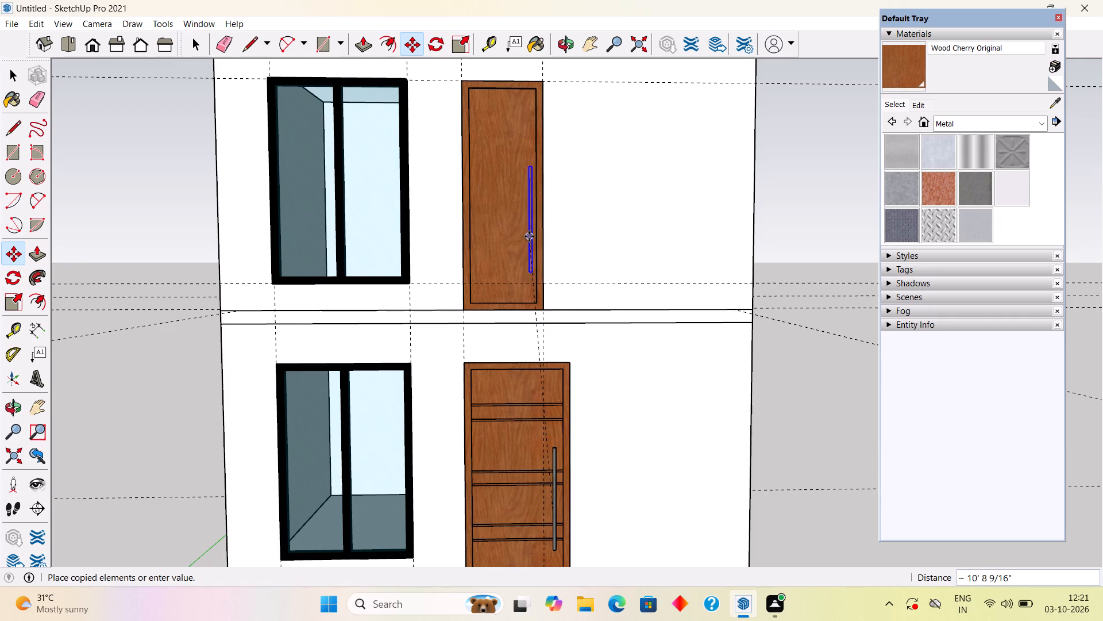
Move the copied handle by its lower end about 4 7/16" down and toward the edge of the upper door panel.
middle_drag(578, 312, 702, 324)
scroll(569, 263, up, 5)
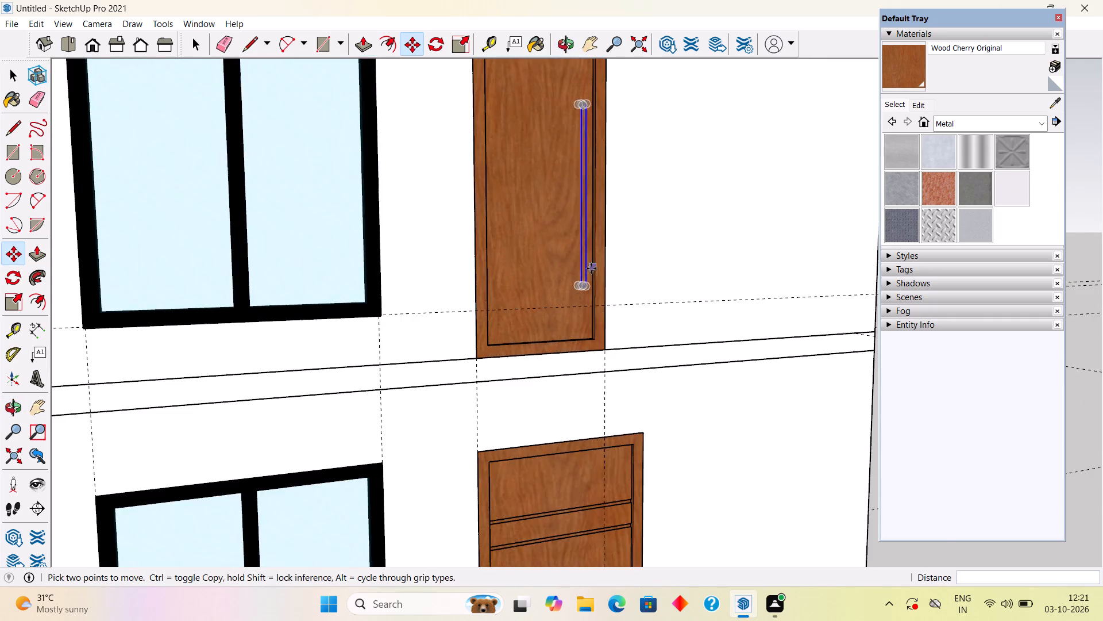
scroll(592, 270, up, 9)
click(582, 294)
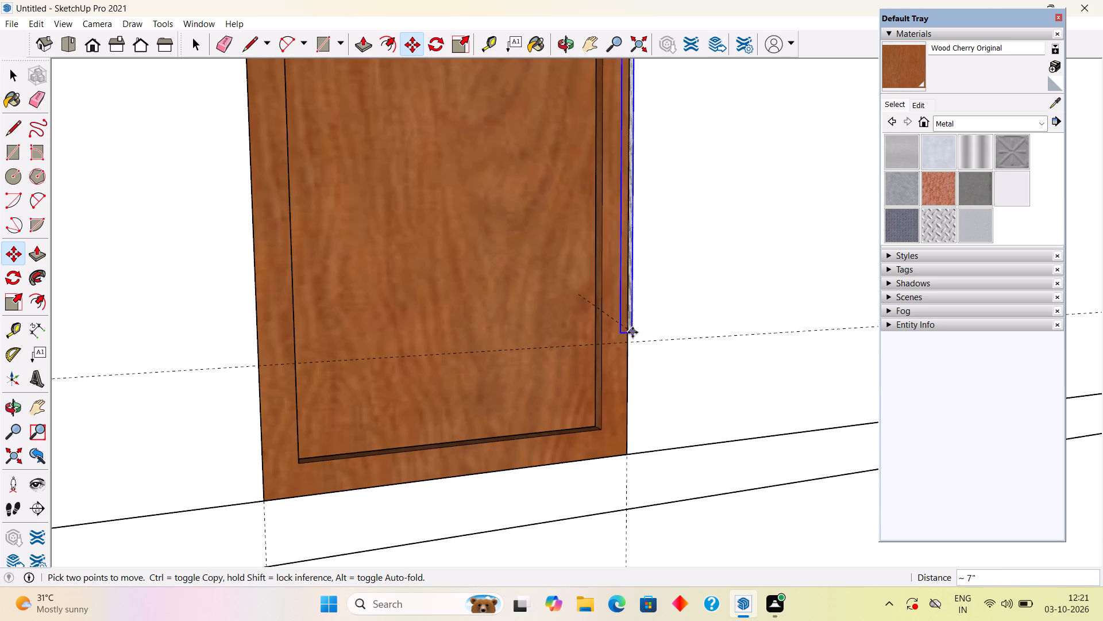
click(594, 332)
Move the copied handle about 4 15/16" outward along the green axis, in front of the upper door.
middle_drag(592, 328, 818, 404)
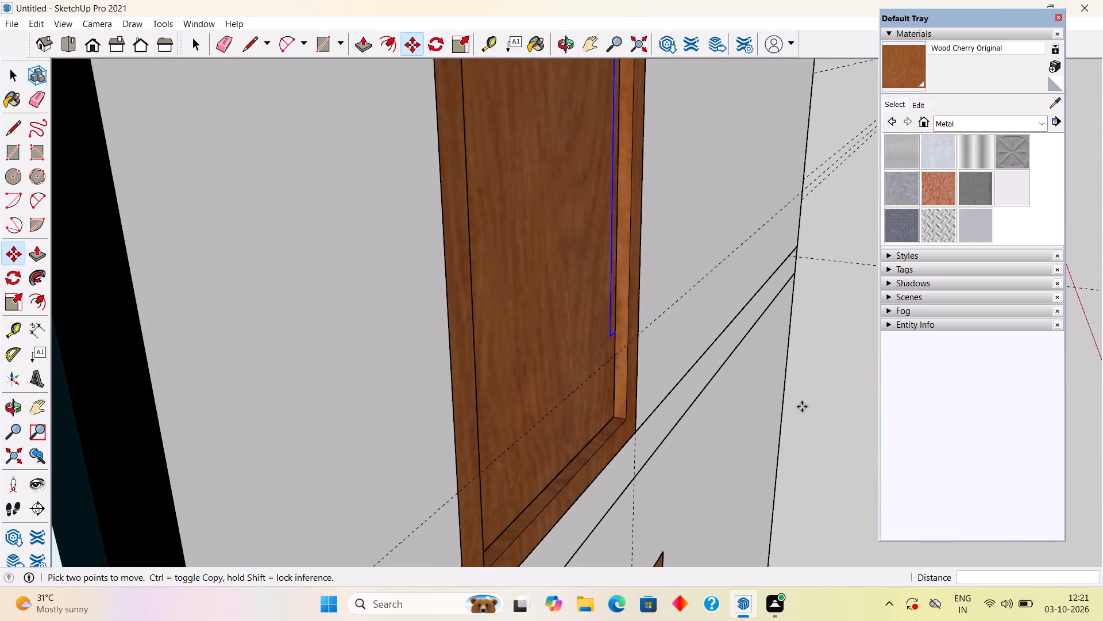
click(611, 336)
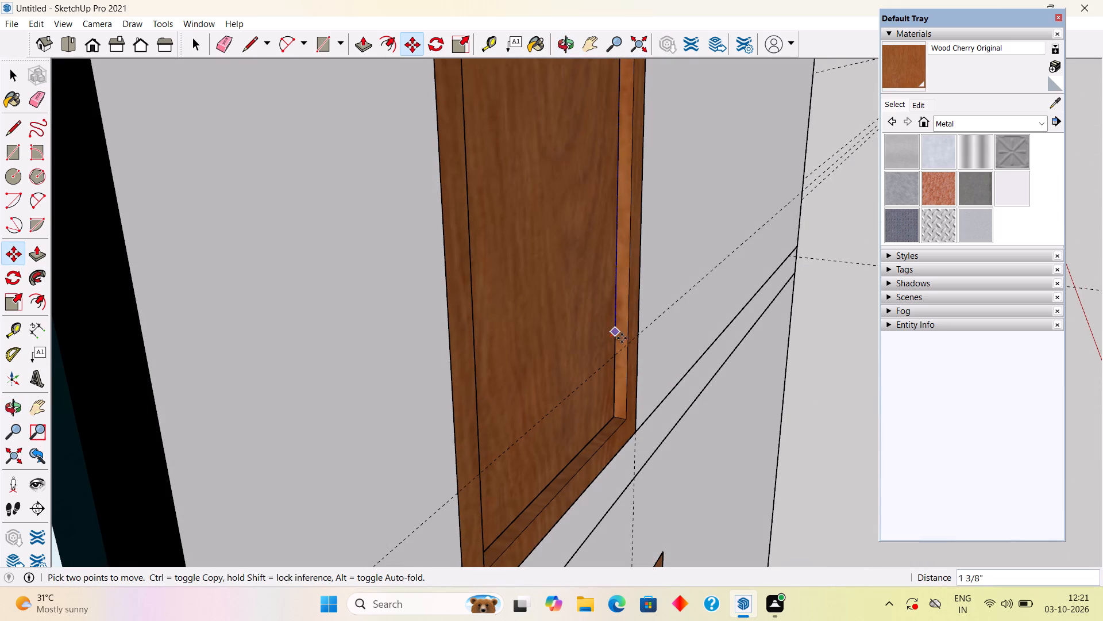
click(653, 351)
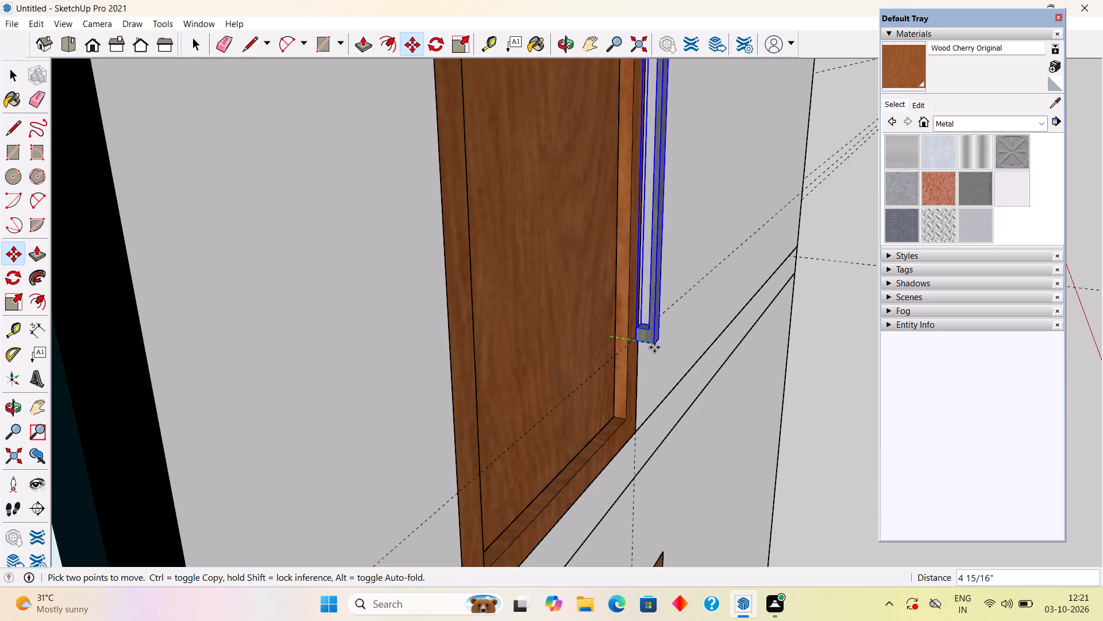
Move the handle by its bottom corner about 6 15/16" onto the upper door panel's face, clear of the frame.
middle_drag(654, 333, 145, 391)
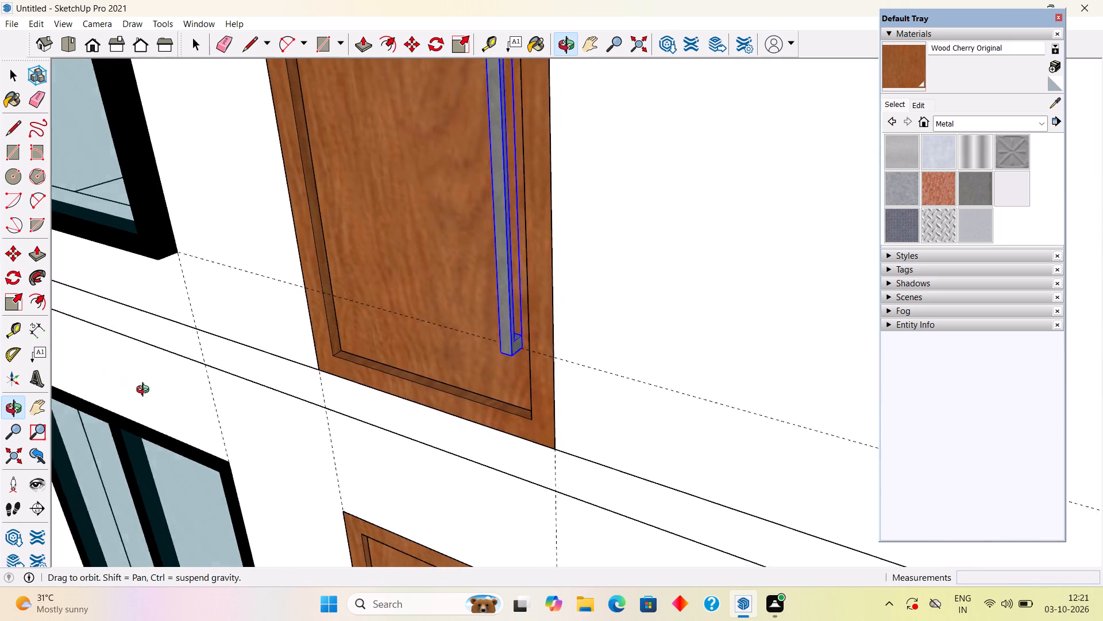
middle_drag(145, 391, 445, 480)
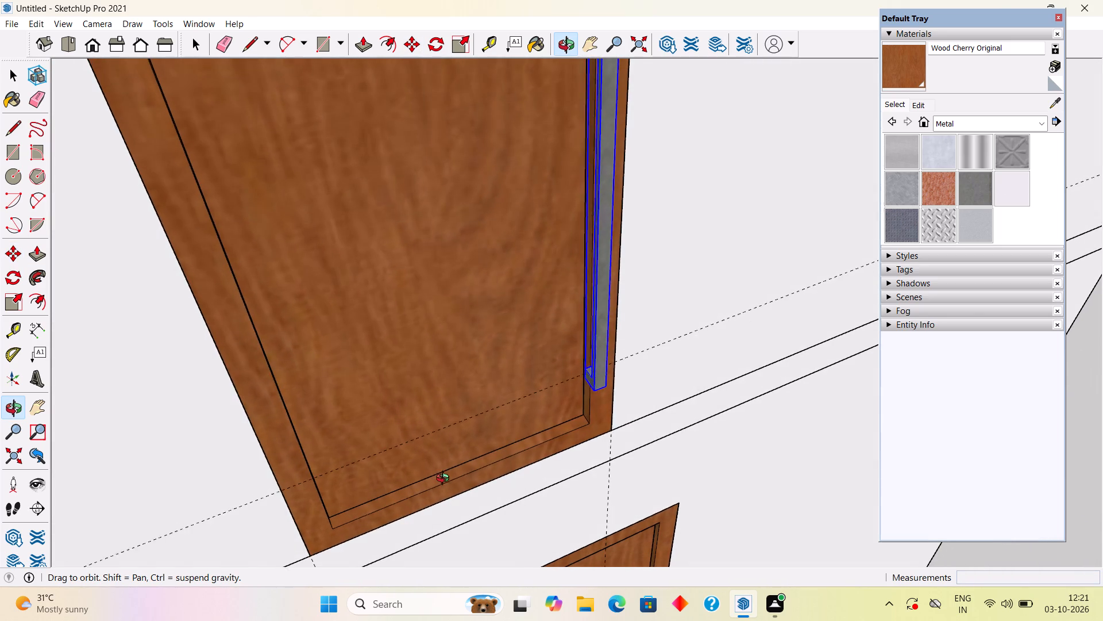
middle_drag(445, 480, 444, 480)
middle_drag(454, 389, 593, 357)
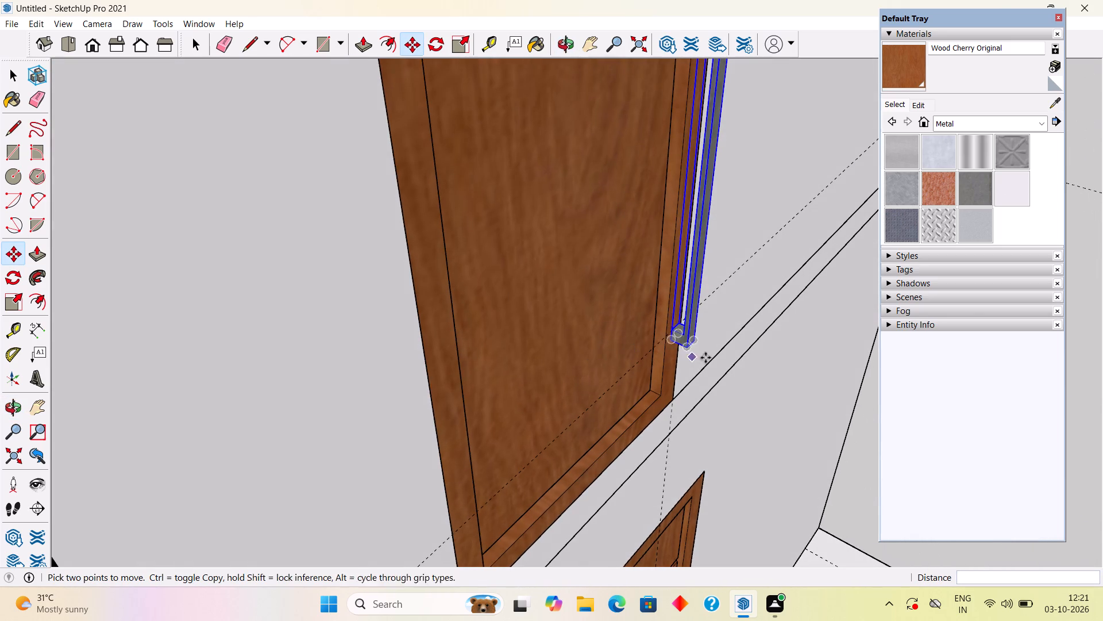
scroll(661, 356, up, 1)
middle_drag(708, 335, 732, 312)
click(699, 301)
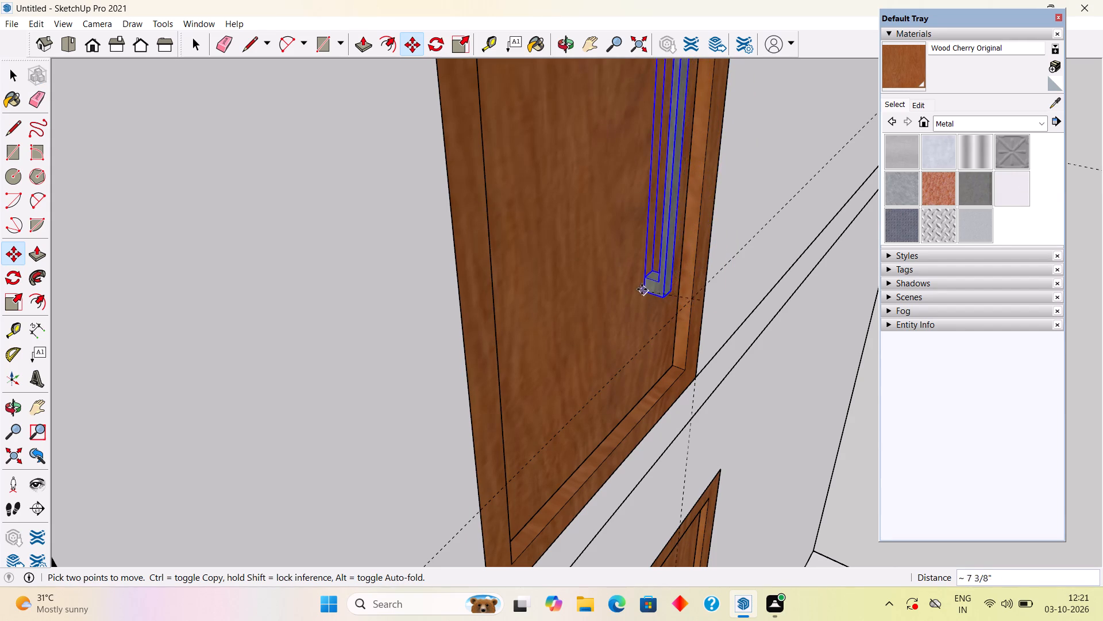
click(646, 292)
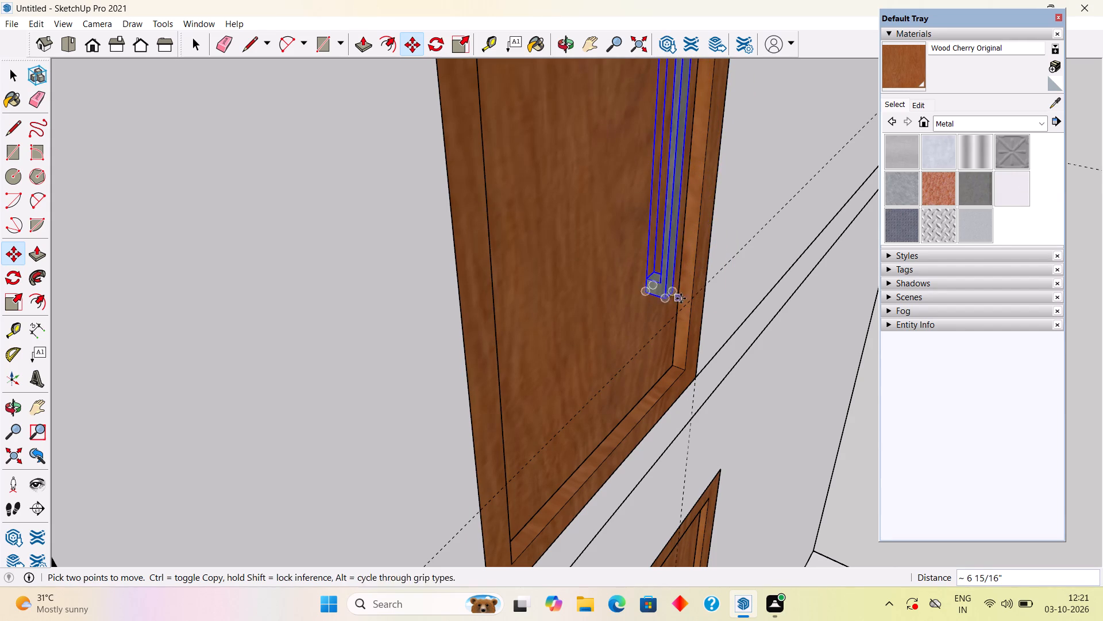
Move the handle along the green axis by its bottom corner to adjust how far it stands off the upper door panel.
middle_drag(674, 298, 485, 347)
scroll(494, 347, down, 3)
middle_drag(438, 339, 87, 370)
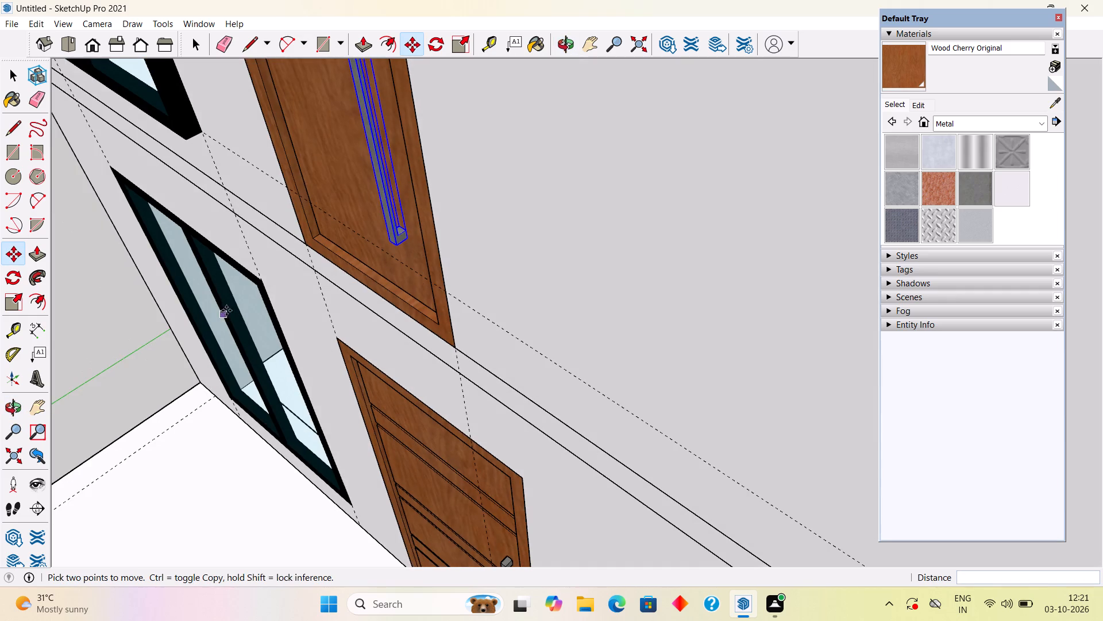
scroll(379, 274, up, 5)
click(430, 208)
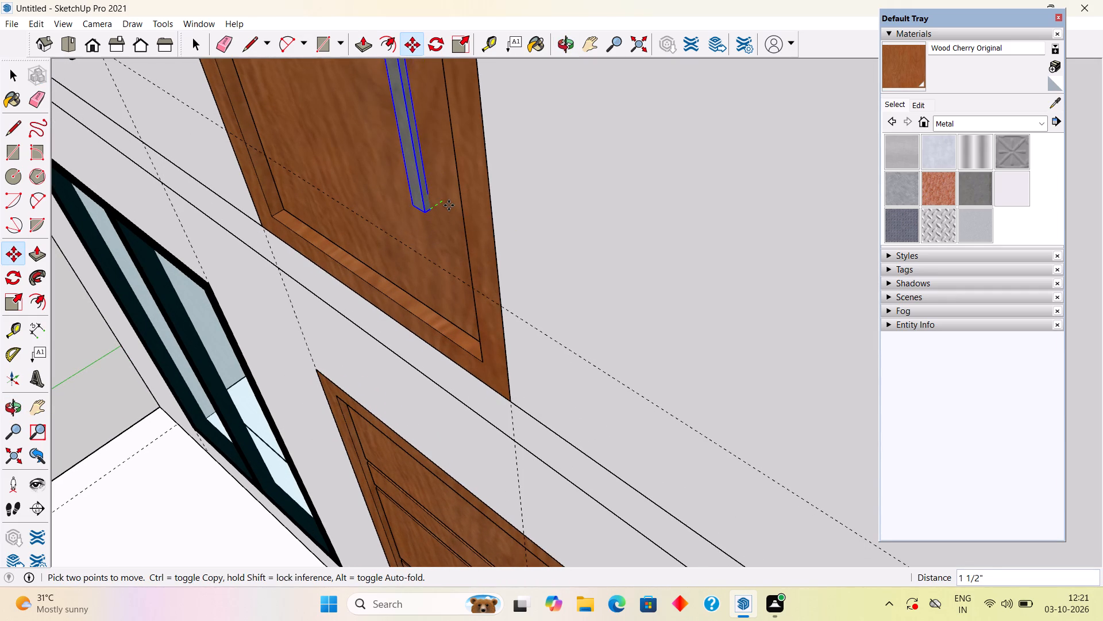
click(449, 213)
scroll(449, 213, down, 6)
key(space)
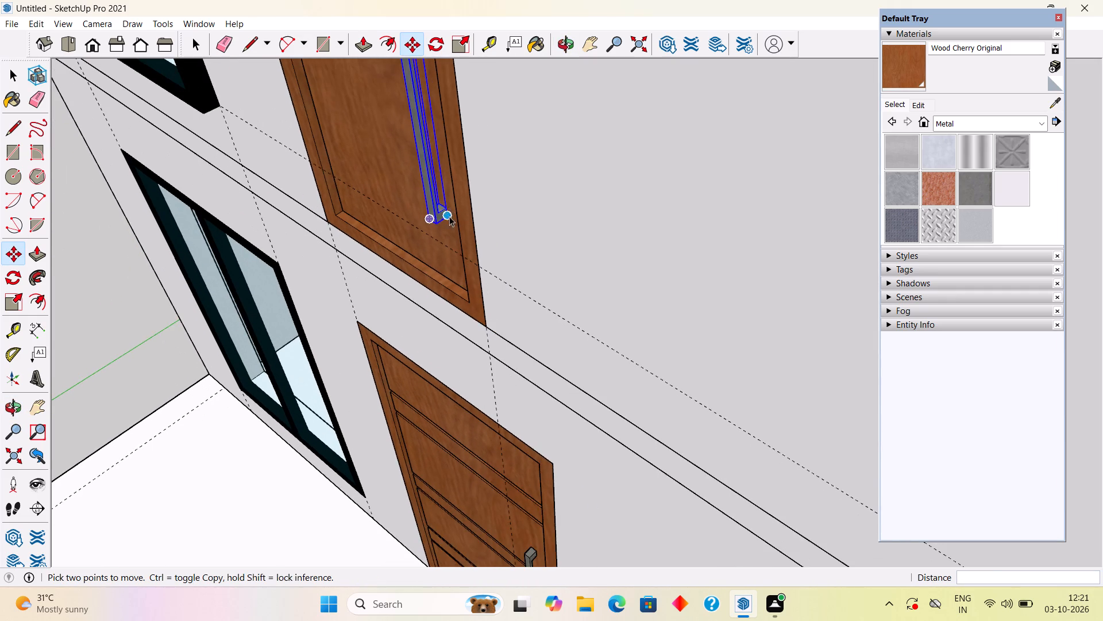
Move the selected handle by its top corner about 3 5/8" to sit slightly higher on the upper door panel.
scroll(431, 271, down, 8)
middle_drag(445, 400, 569, 320)
scroll(569, 320, down, 8)
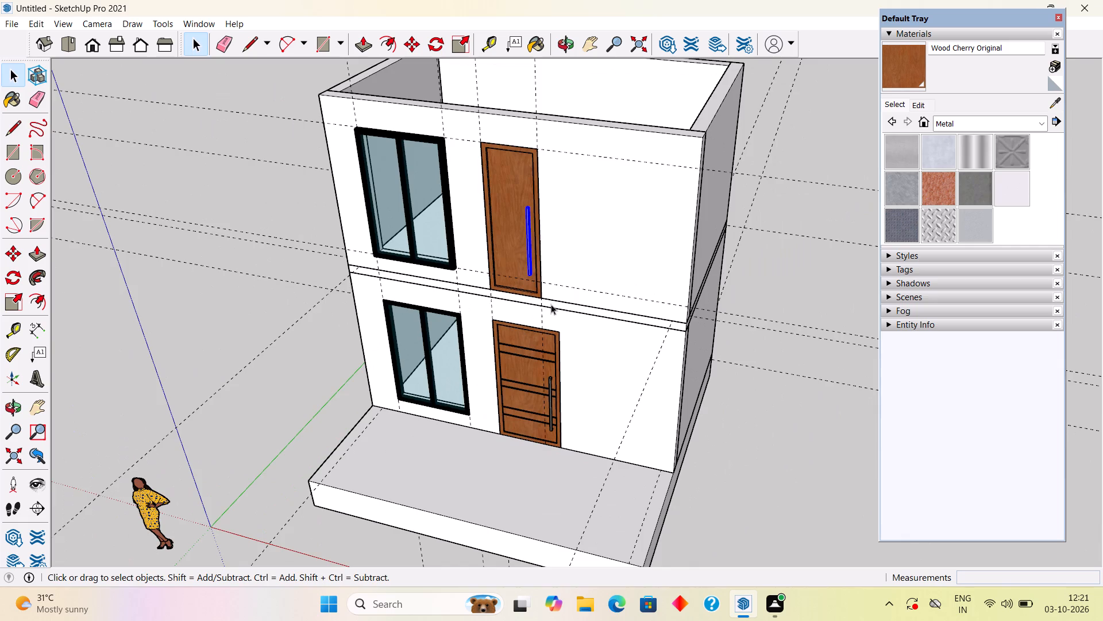
middle_drag(542, 302, 583, 133)
scroll(539, 193, up, 3)
middle_drag(540, 201, 539, 202)
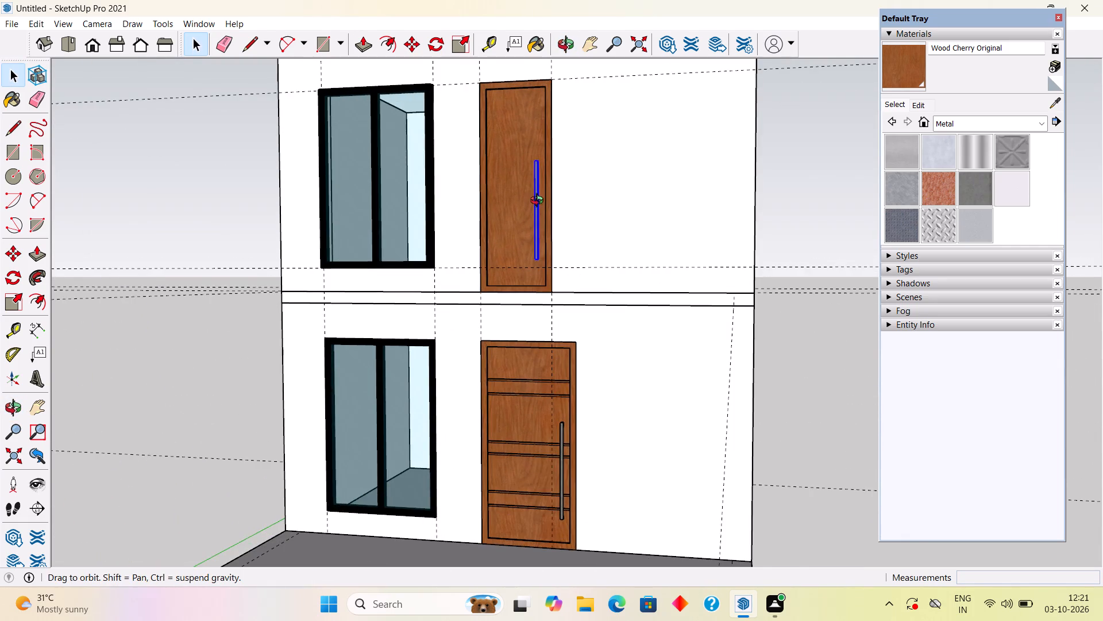
middle_drag(539, 202, 636, 202)
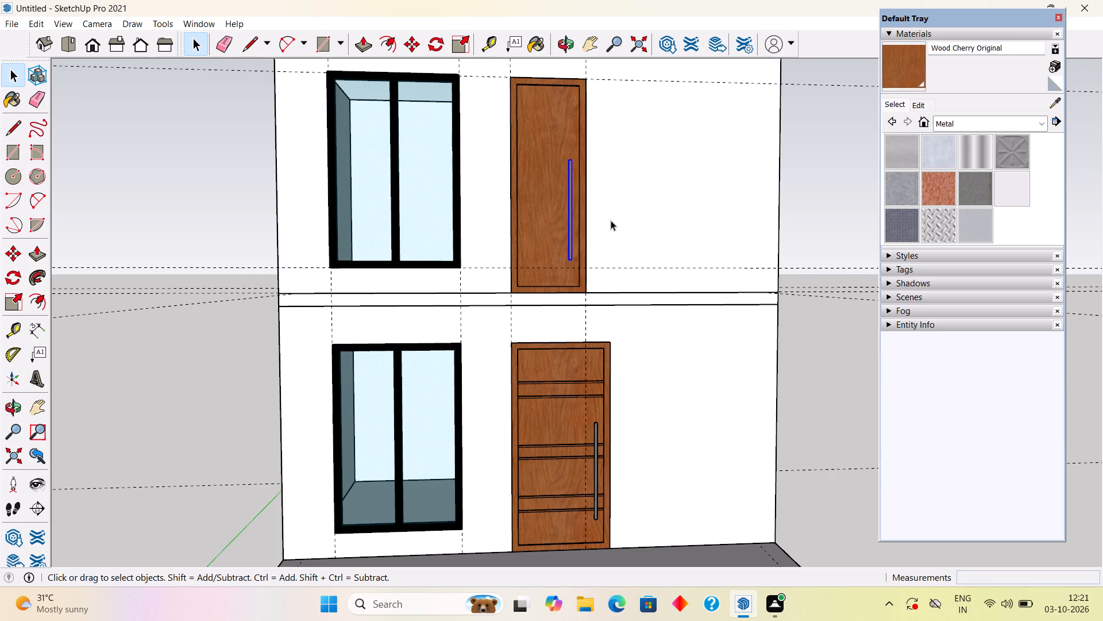
middle_drag(568, 121, 549, 288)
middle_drag(567, 226, 560, 319)
scroll(564, 240, up, 9)
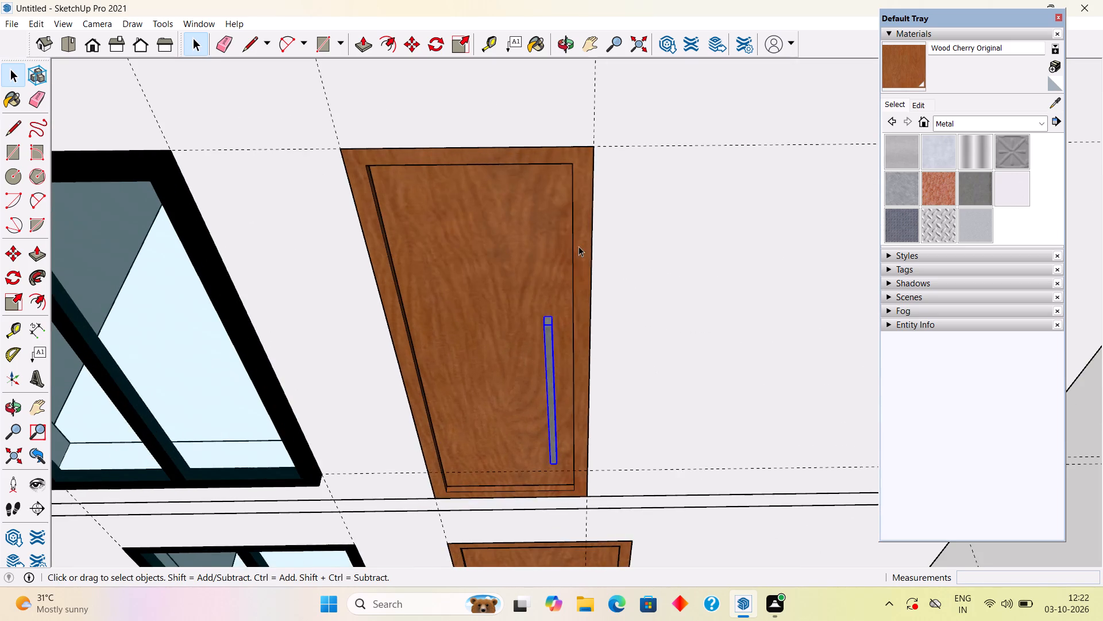
middle_drag(579, 246, 575, 309)
key(m)
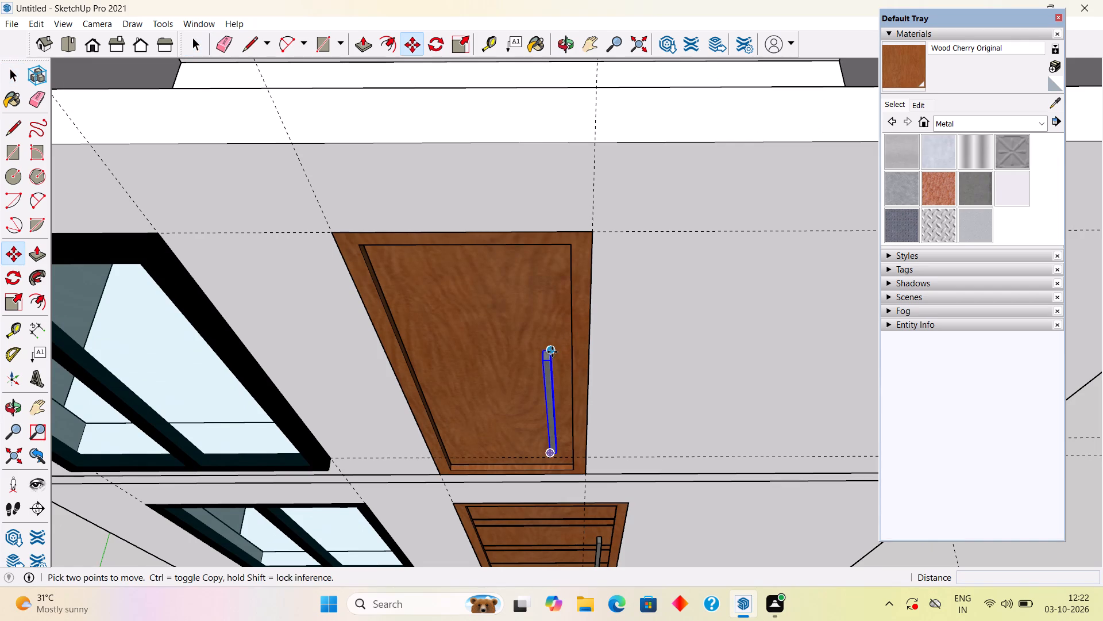
click(552, 351)
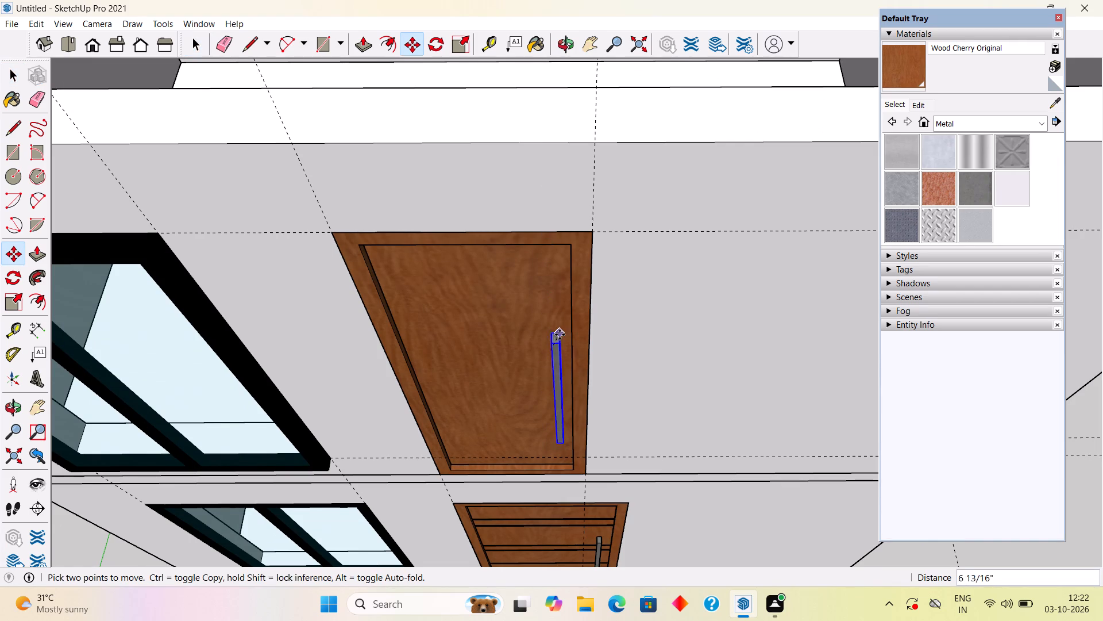
middle_drag(557, 350, 743, 294)
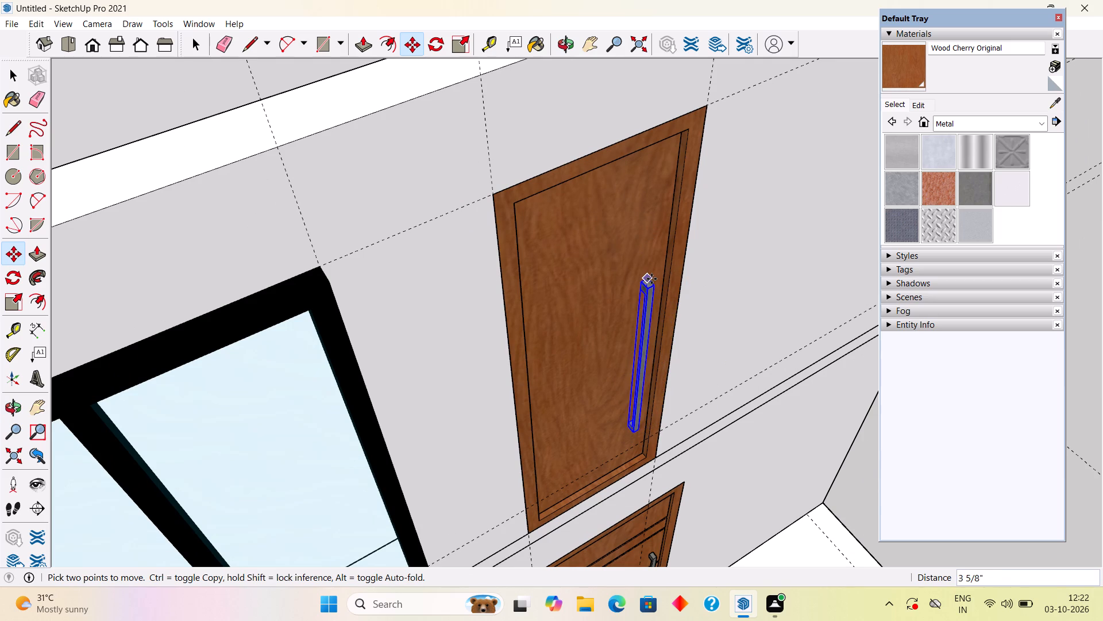
click(651, 279)
Nudge the handle very slightly by its bottom corner to fine-tune its placement against the upper door panel.
middle_drag(646, 332, 437, 188)
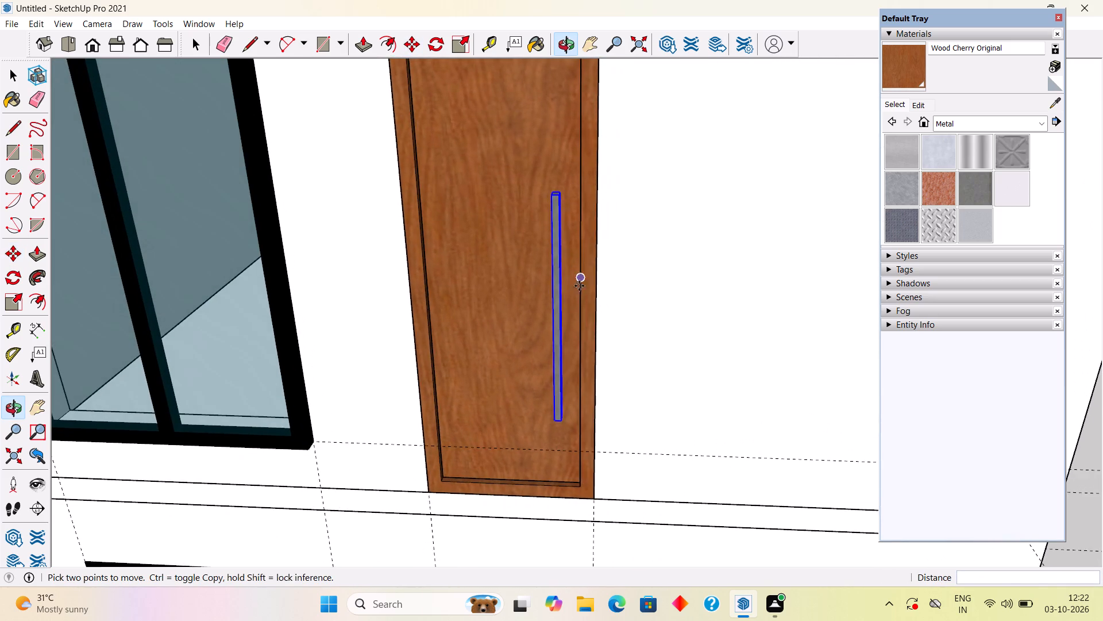
scroll(570, 309, down, 4)
middle_drag(558, 330, 438, 315)
scroll(469, 355, up, 7)
middle_drag(500, 350, 488, 348)
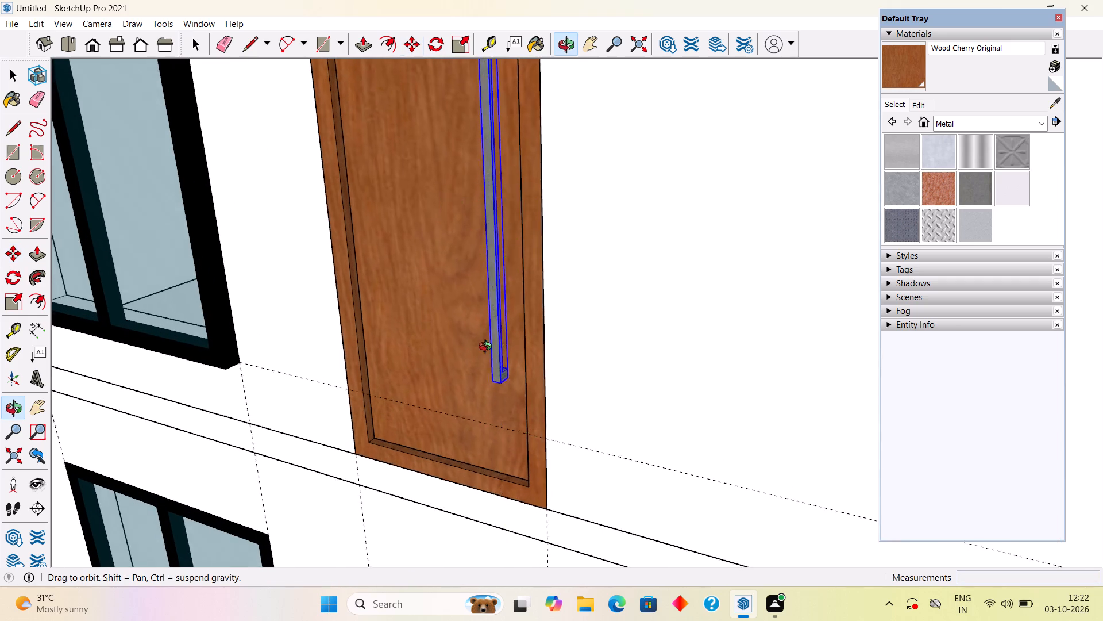
middle_drag(488, 348, 440, 344)
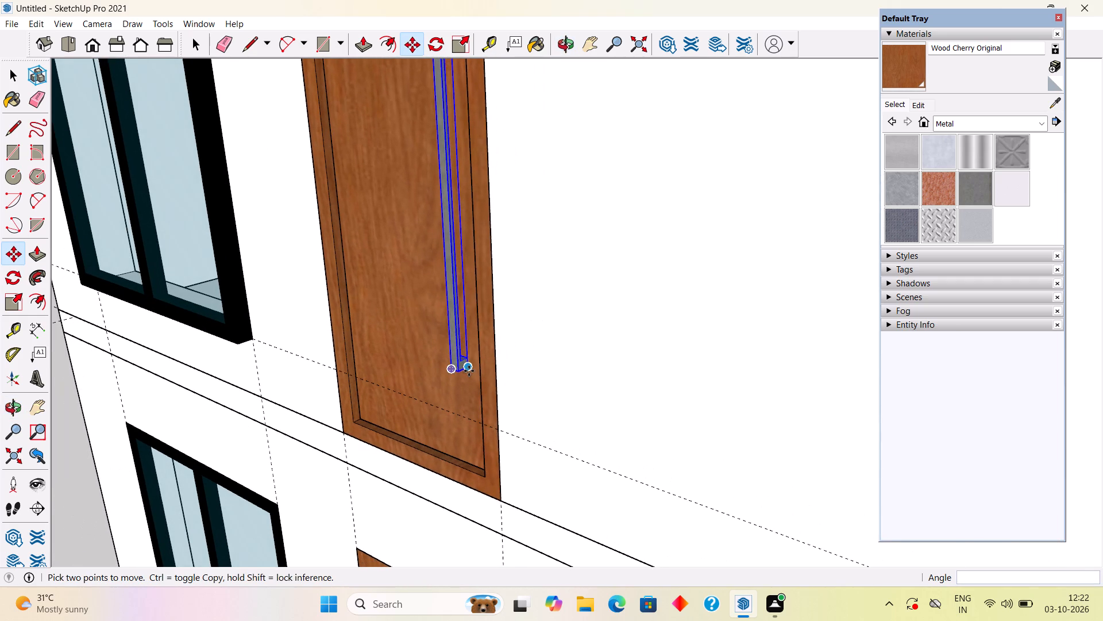
click(469, 371)
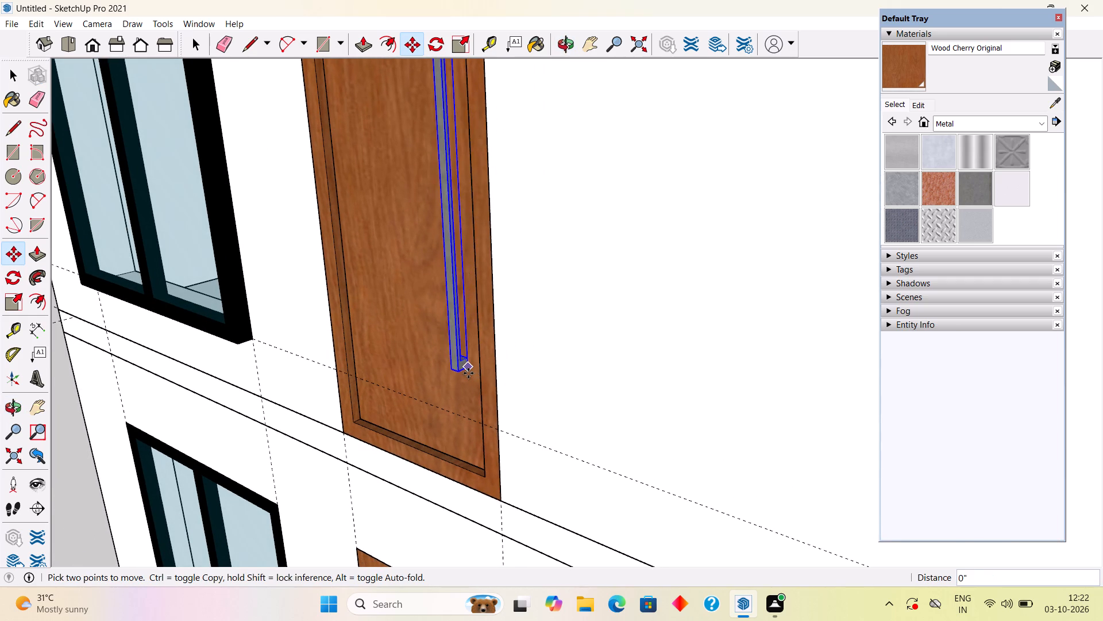
click(468, 373)
key(space)
Deselect the handle and examine its placement on the upper door from the front of the building.
scroll(468, 373, down, 11)
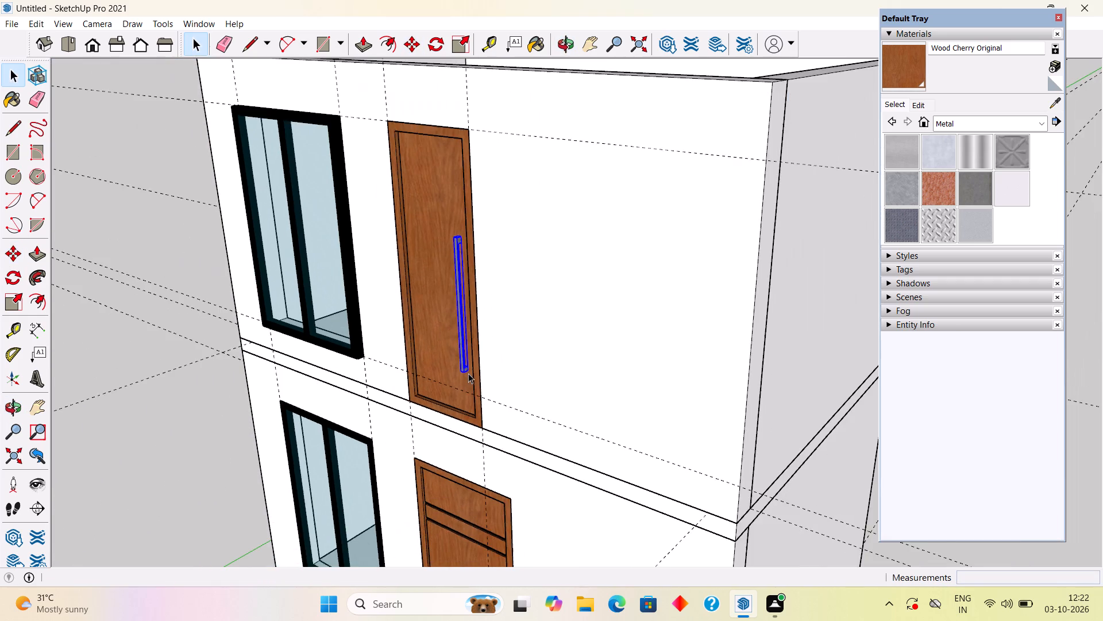
scroll(463, 386, down, 1)
middle_drag(466, 386, 633, 310)
click(189, 255)
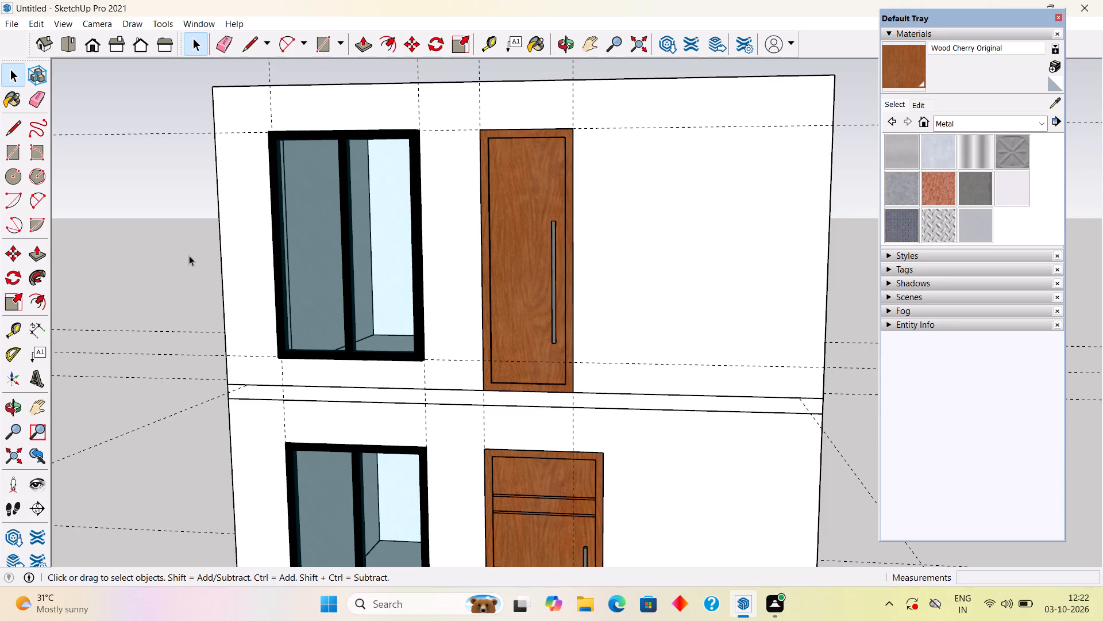
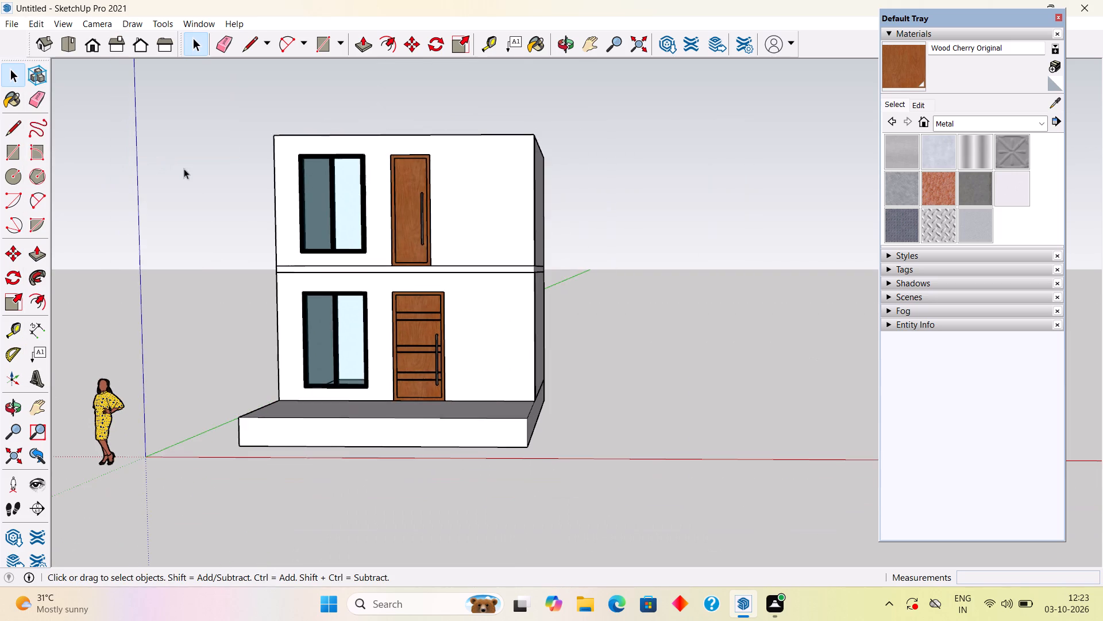
Examine the two-storey building's front, side and open top from several angles.
middle_drag(268, 200, 419, 198)
middle_drag(315, 248, 280, 267)
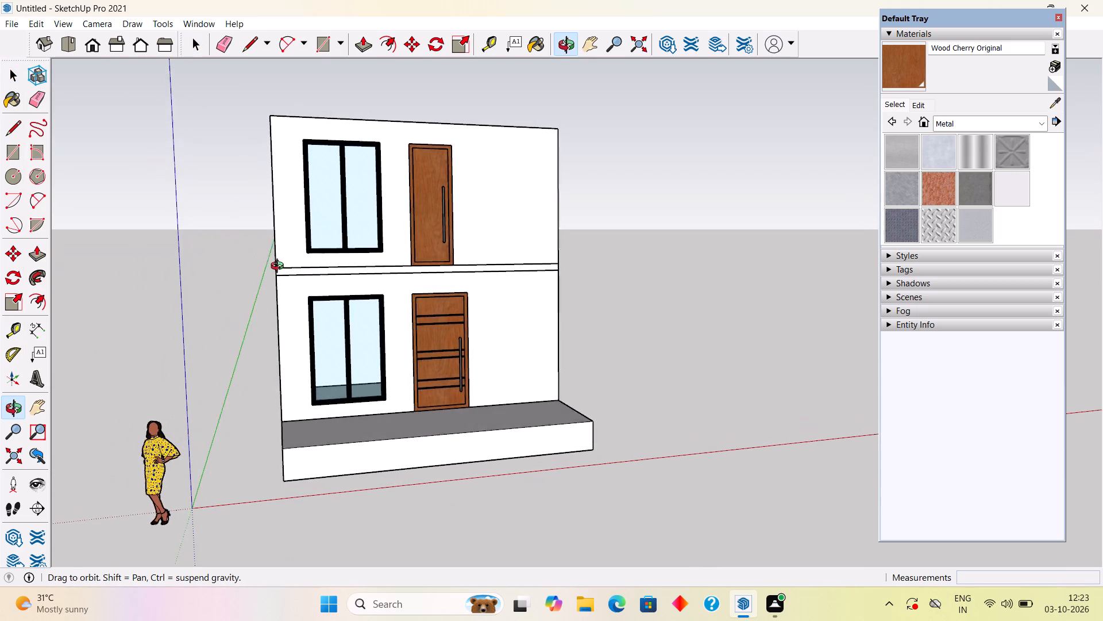
middle_drag(280, 267, 264, 274)
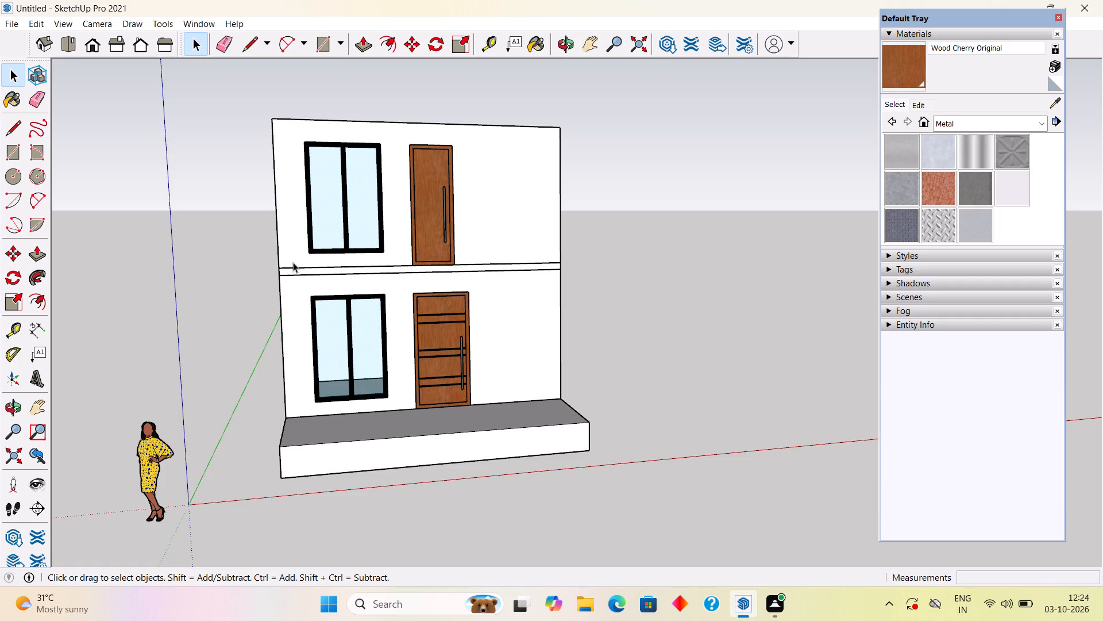
middle_drag(293, 262, 227, 286)
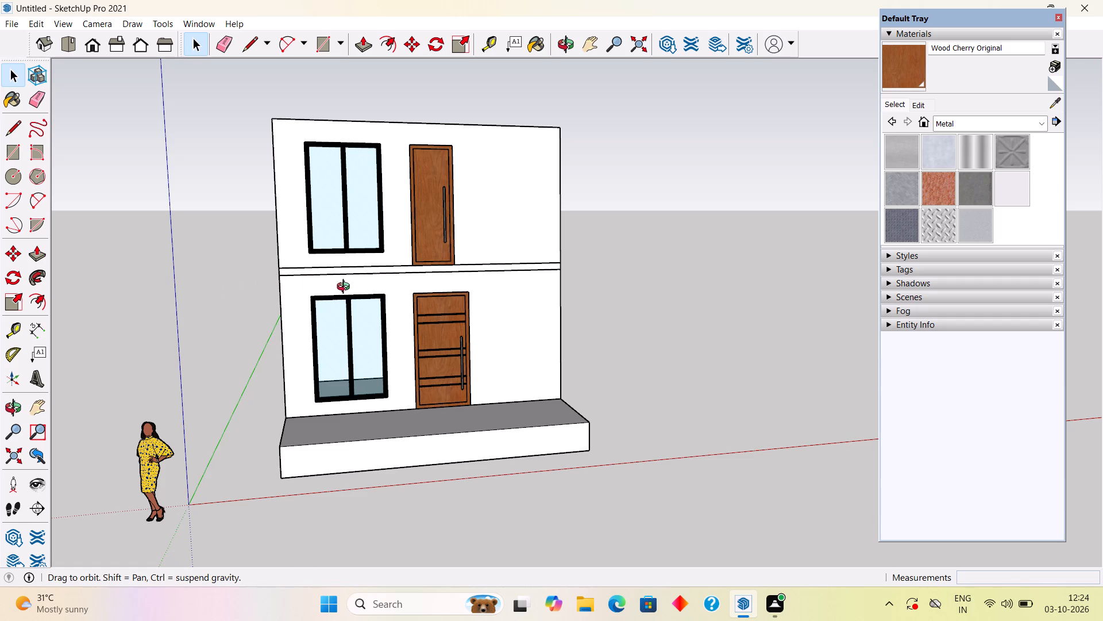
middle_drag(472, 350, 342, 354)
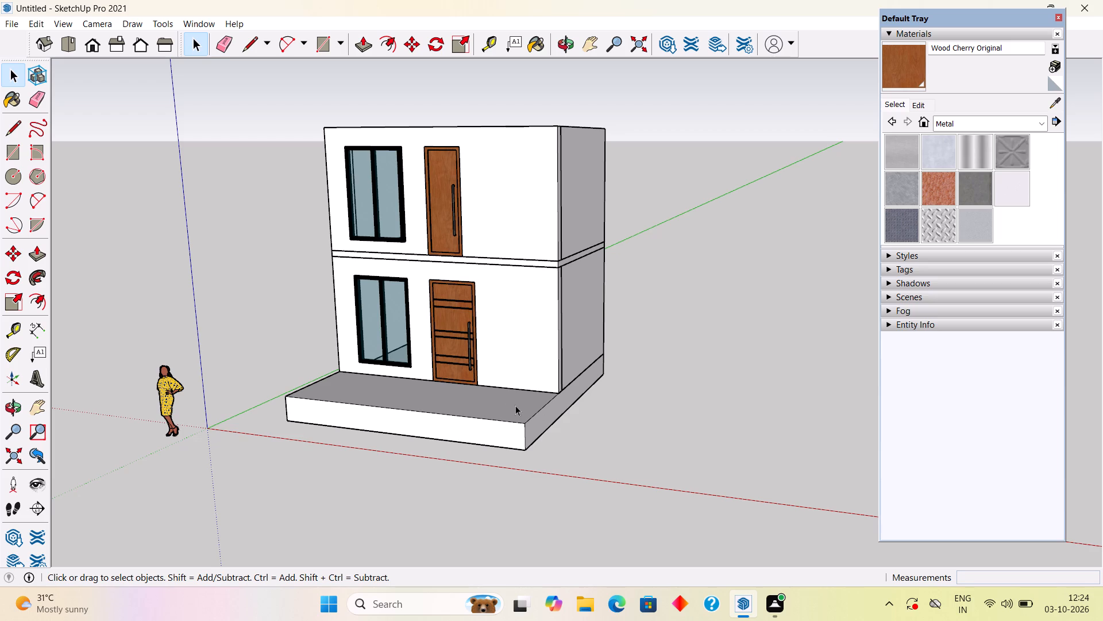
middle_drag(433, 429, 572, 492)
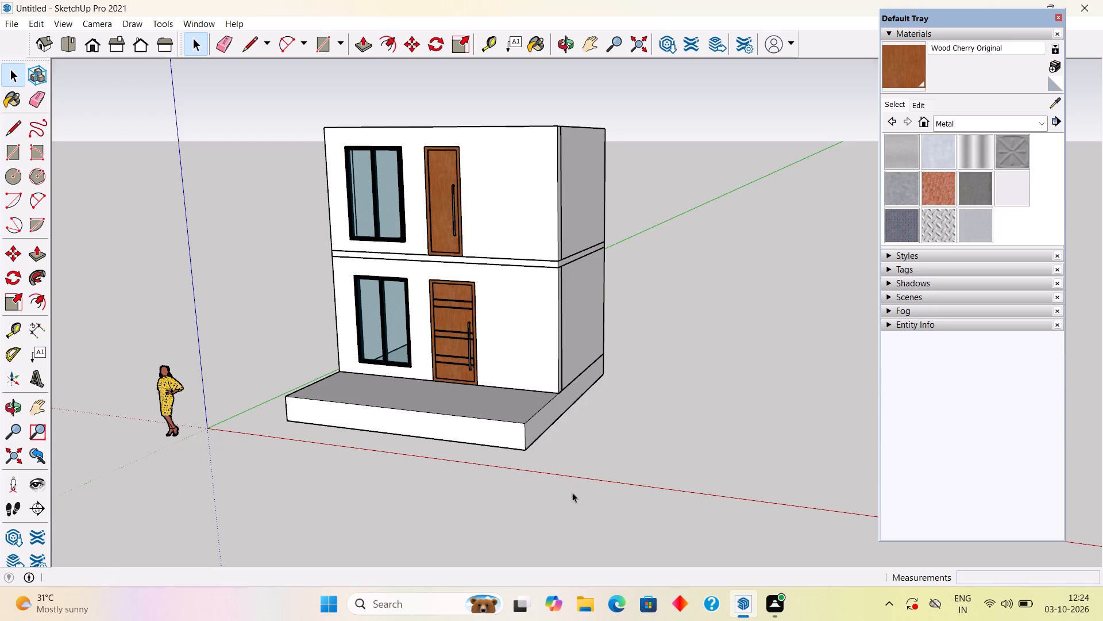
middle_drag(477, 455, 507, 444)
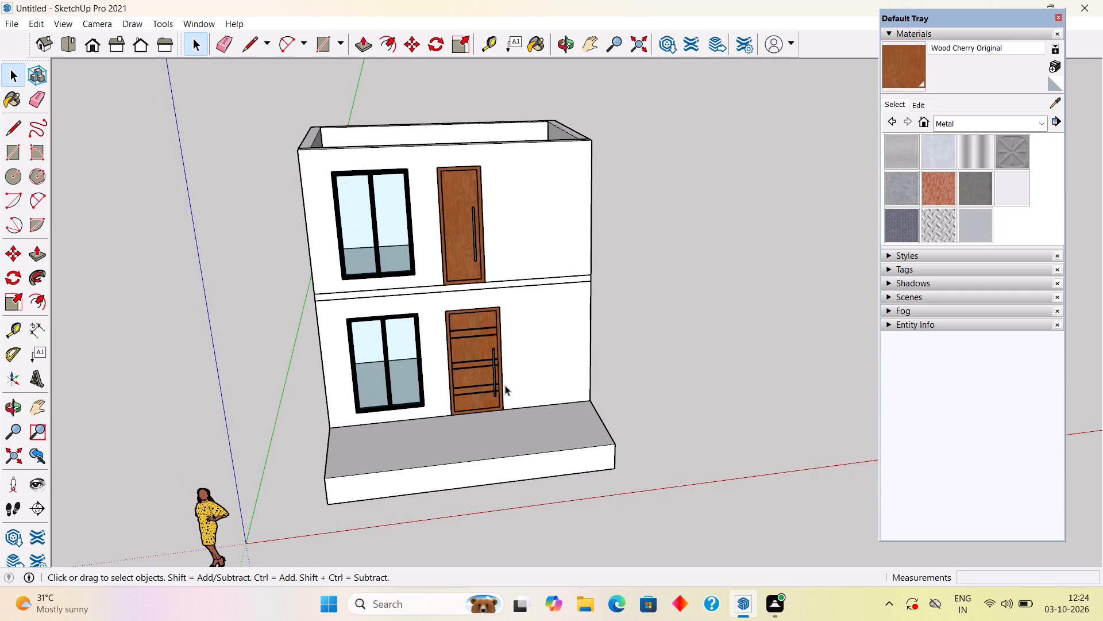
middle_drag(522, 340, 460, 345)
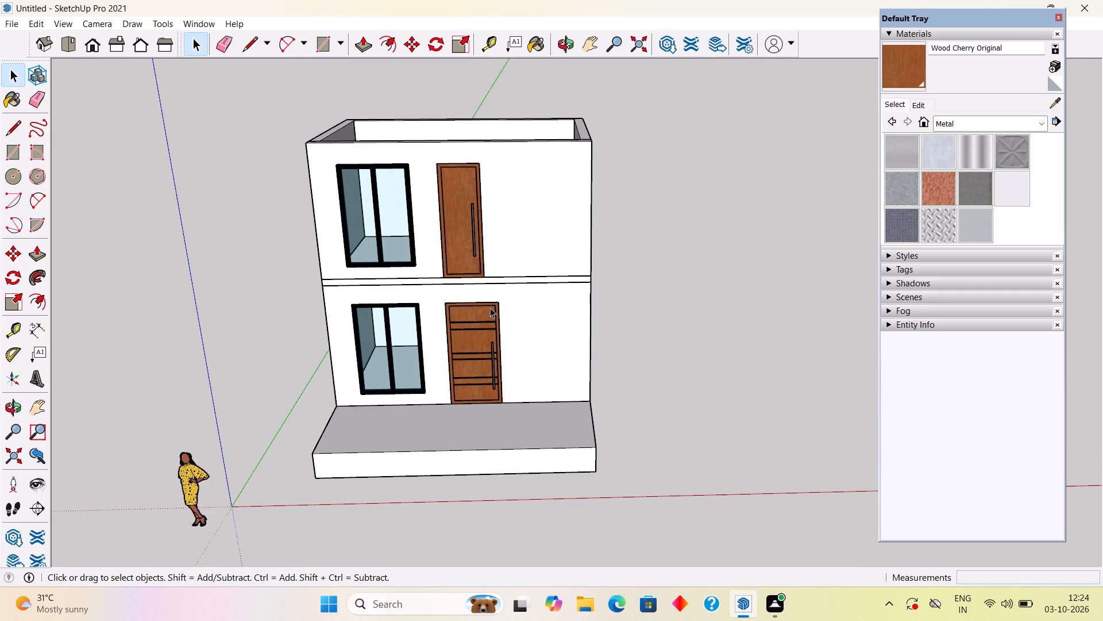
Place a guide across the front slab in line with the lower door's handle-side edge, and a parallel guide 1' away from the door.
scroll(507, 283, up, 3)
middle_drag(506, 281, 472, 249)
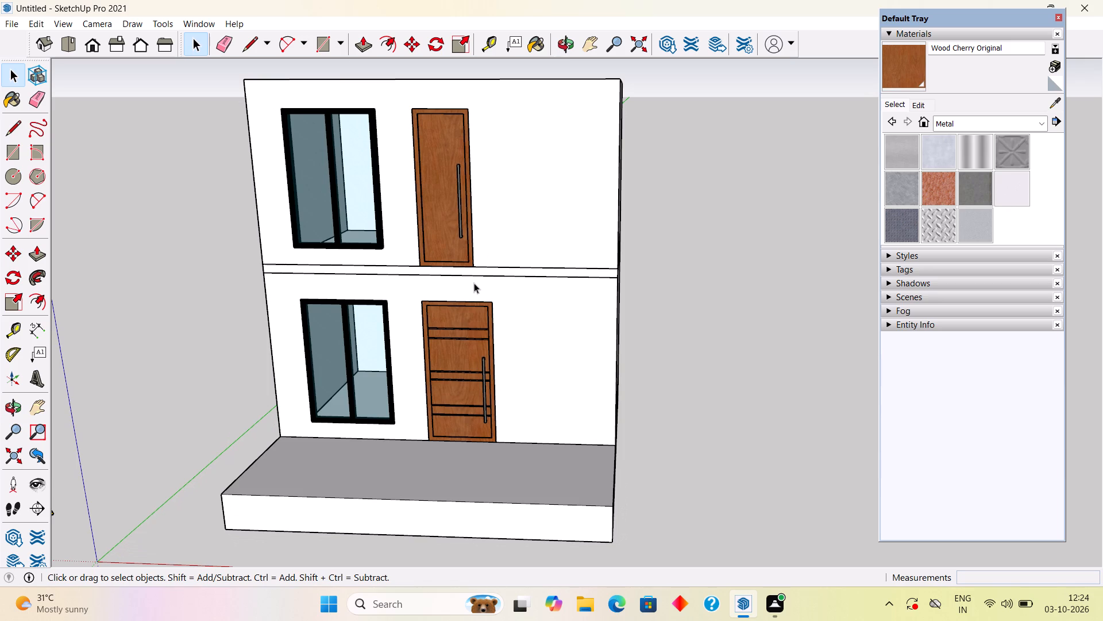
key(t)
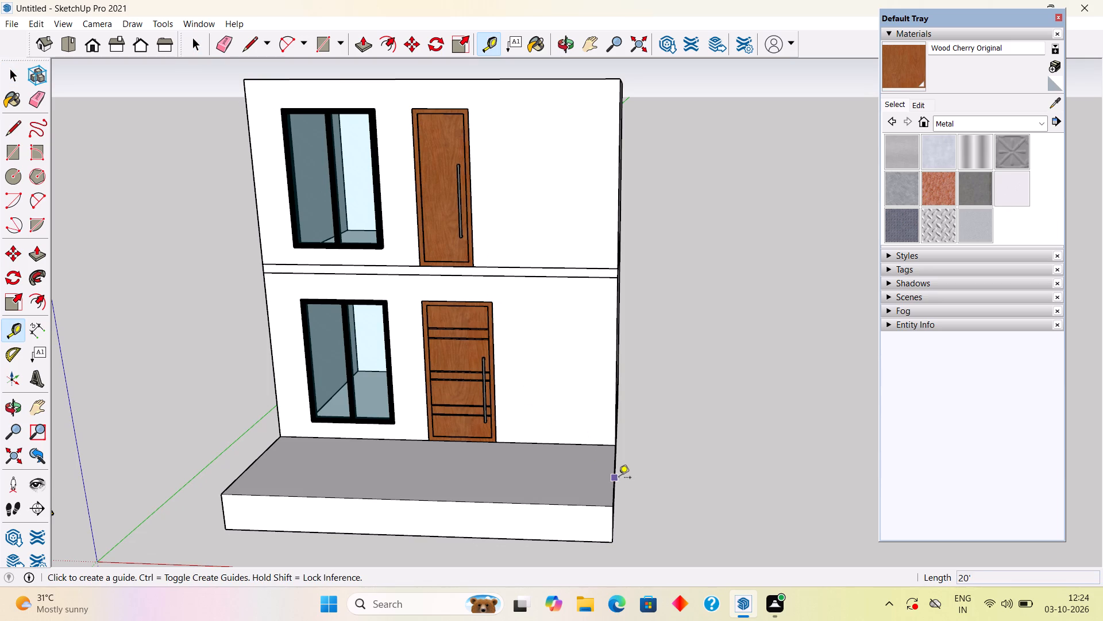
click(611, 486)
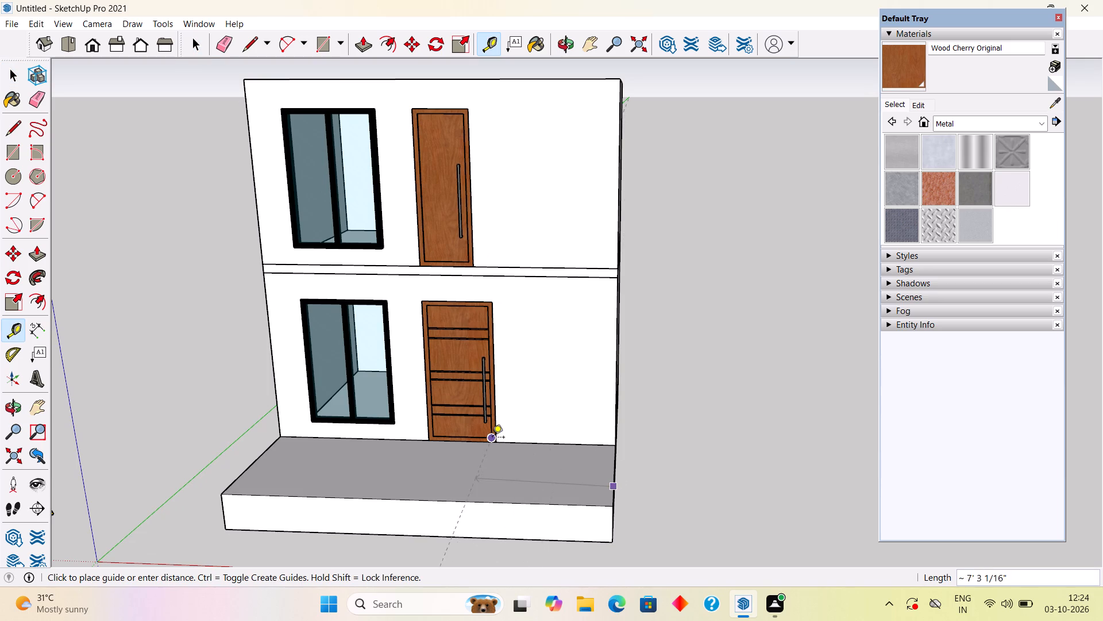
click(495, 442)
click(482, 473)
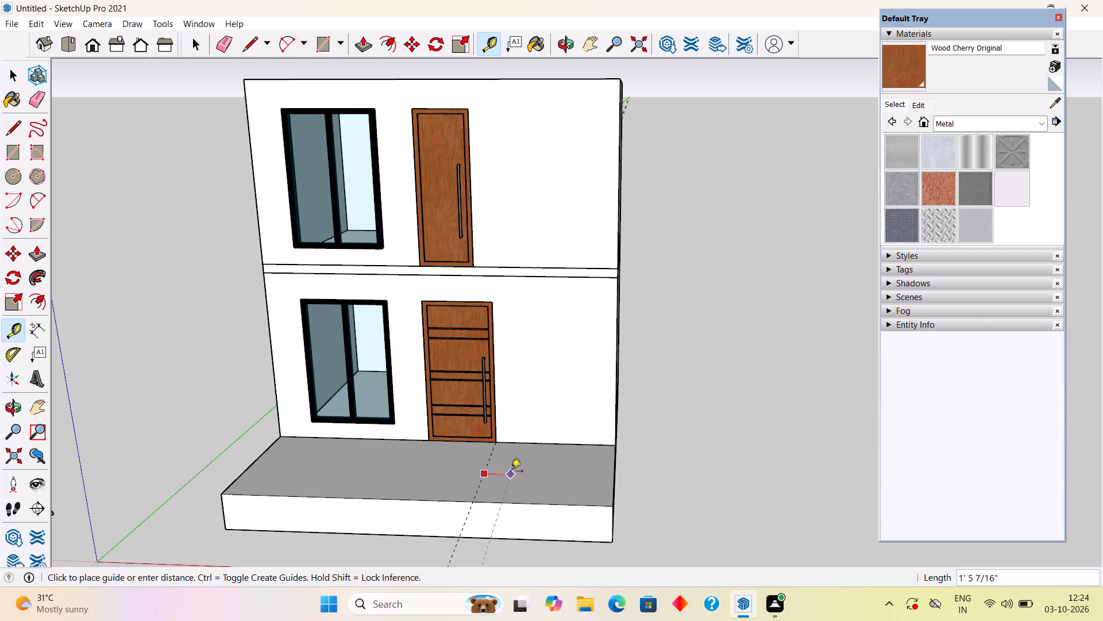
text(1')
key(Return)
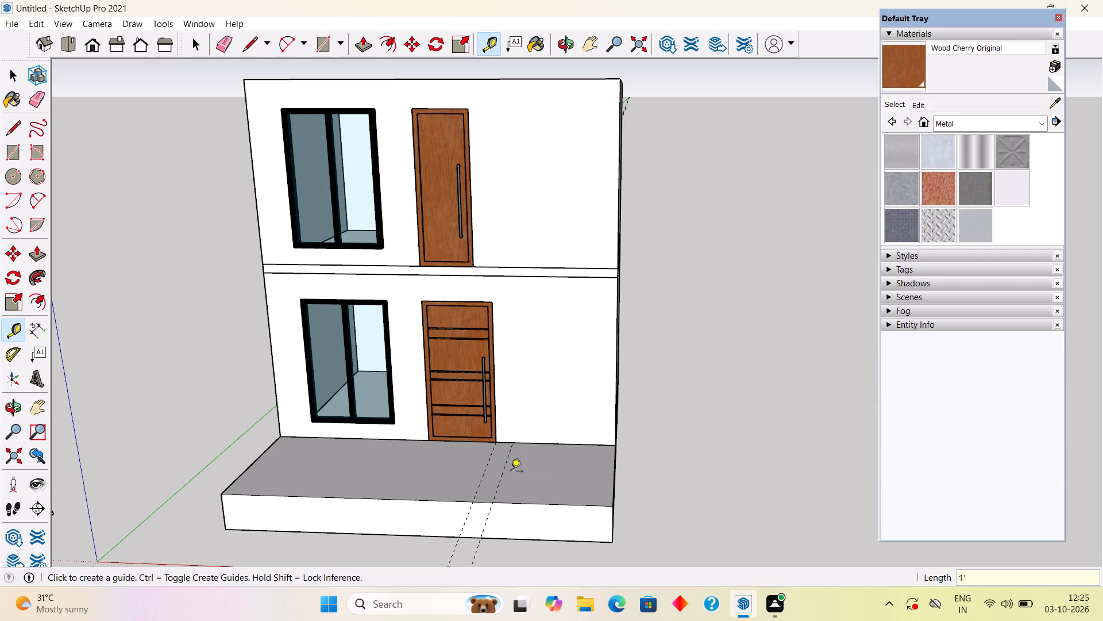
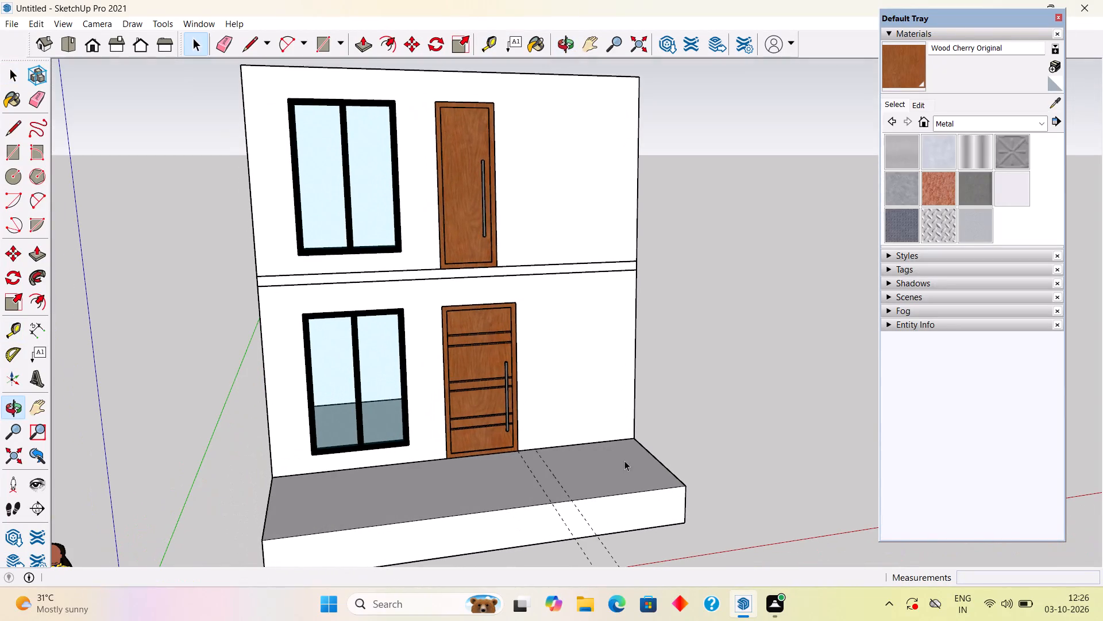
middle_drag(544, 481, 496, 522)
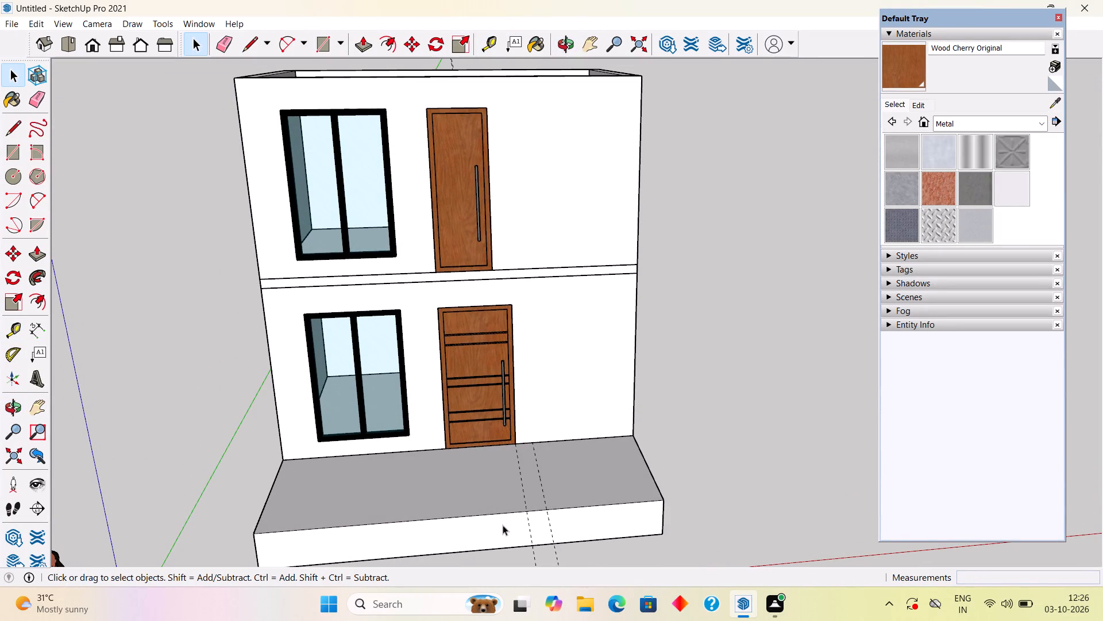
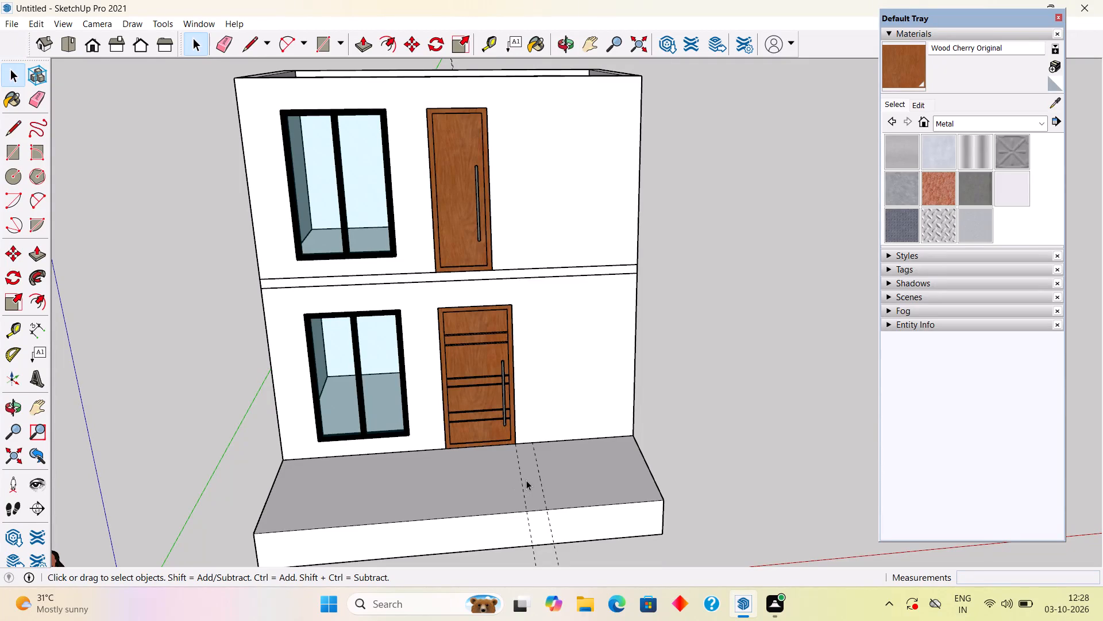
Draw a rectangle covering the whole top of the upper-storey walls, from the rear corner to the opposite front corner.
scroll(526, 480, down, 5)
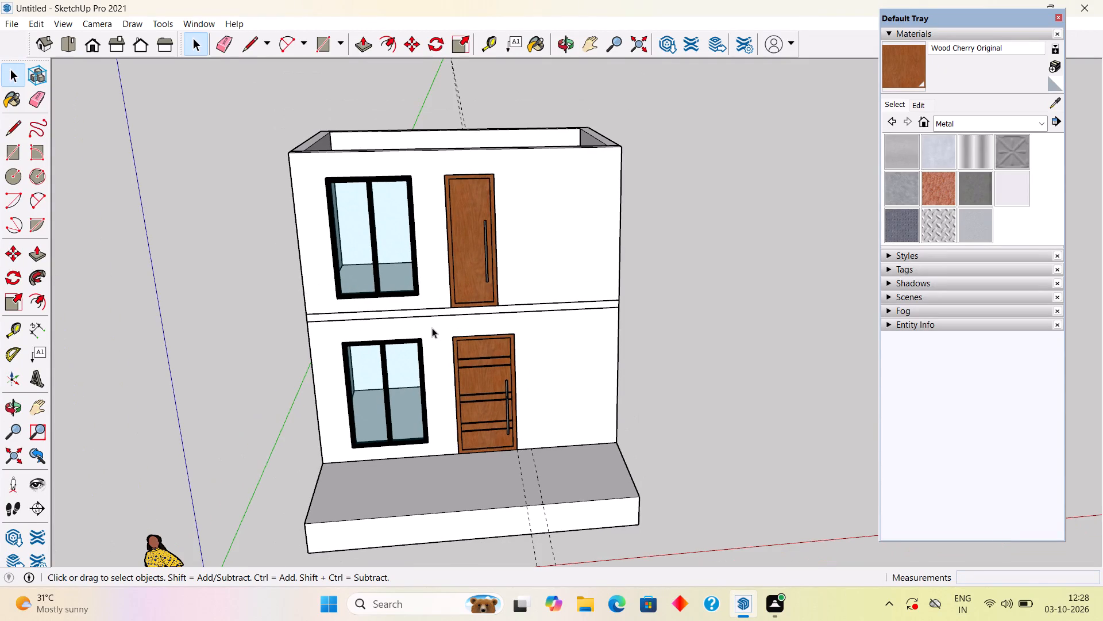
scroll(429, 323, down, 3)
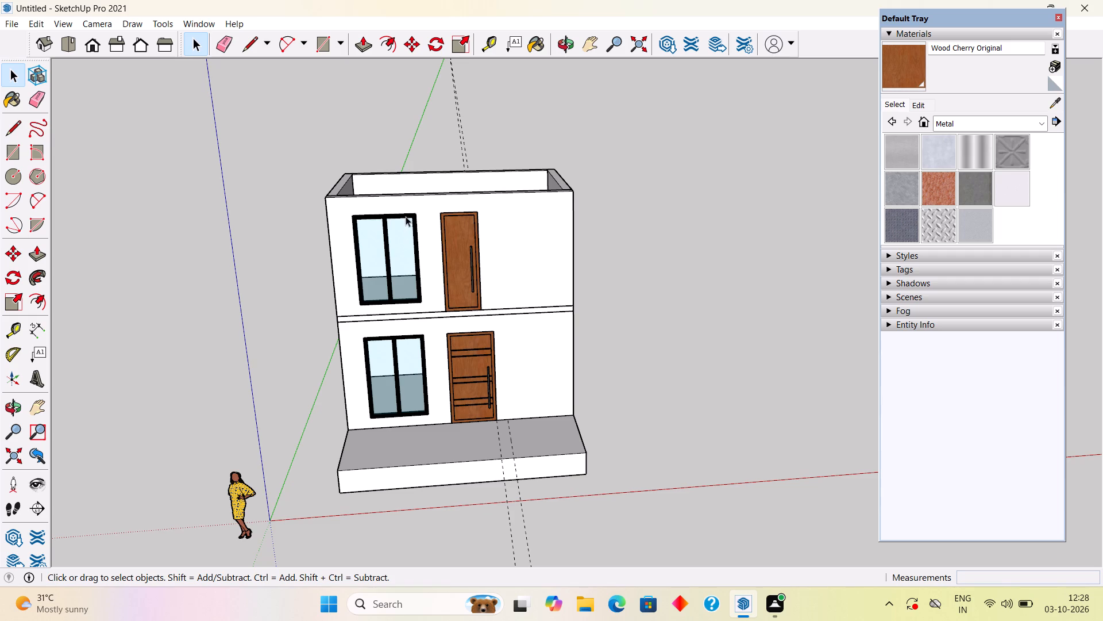
middle_drag(406, 223, 409, 466)
key(r)
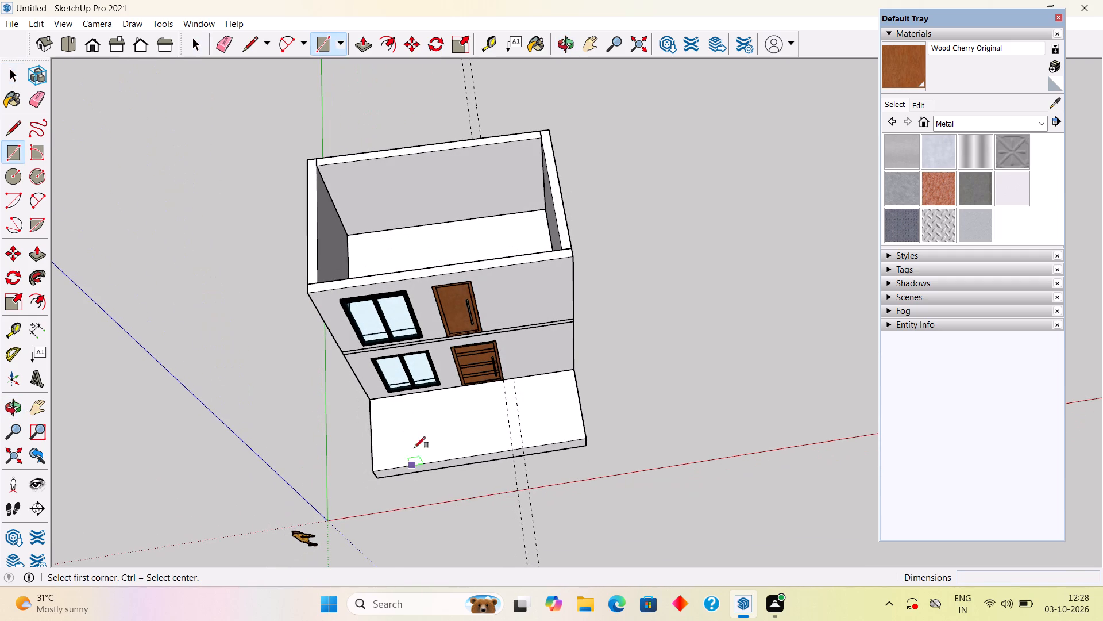
click(307, 162)
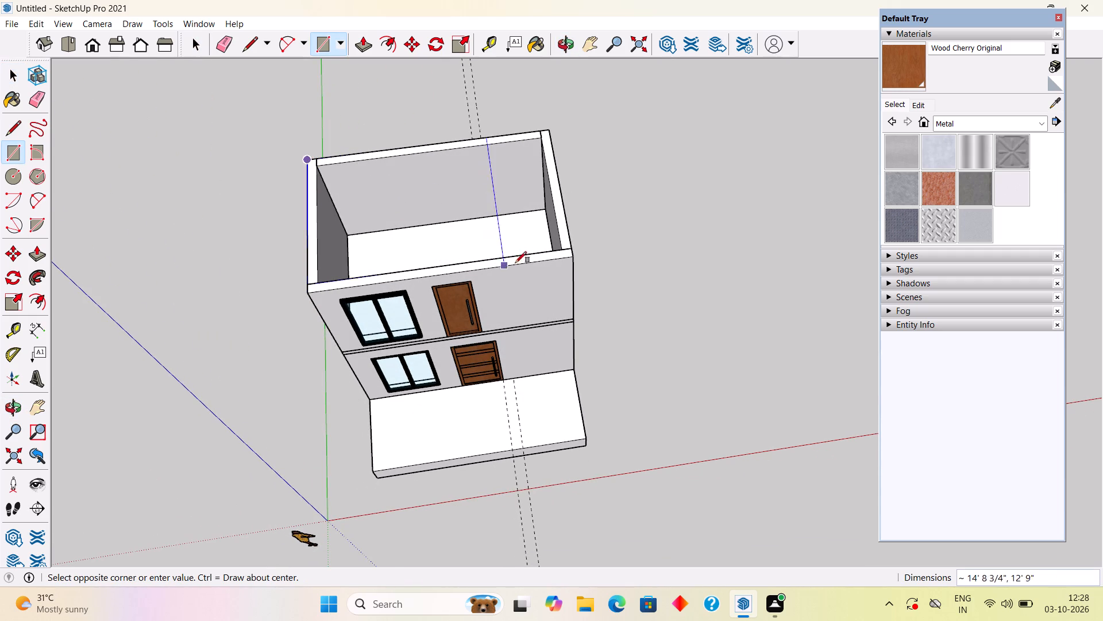
click(572, 255)
Extrude the rectangle on top of the walls upward 6" to form the roof slab.
key(p)
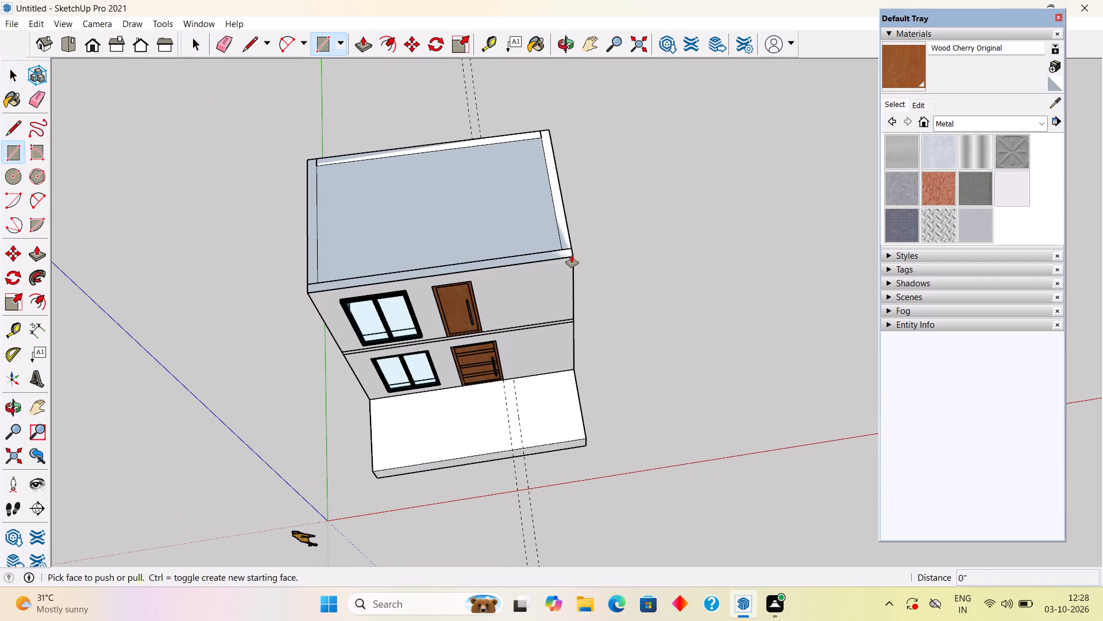
click(475, 228)
text(6")
key(Return)
key(space)
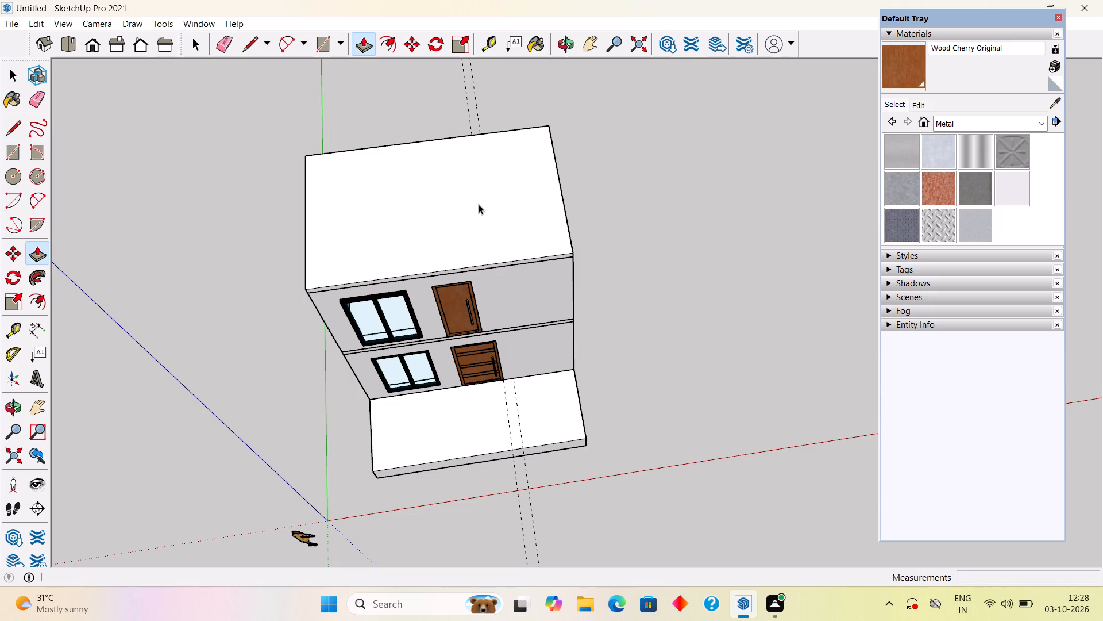
Make the entire roof slab a group.
triple_click(479, 204)
right_click(479, 204)
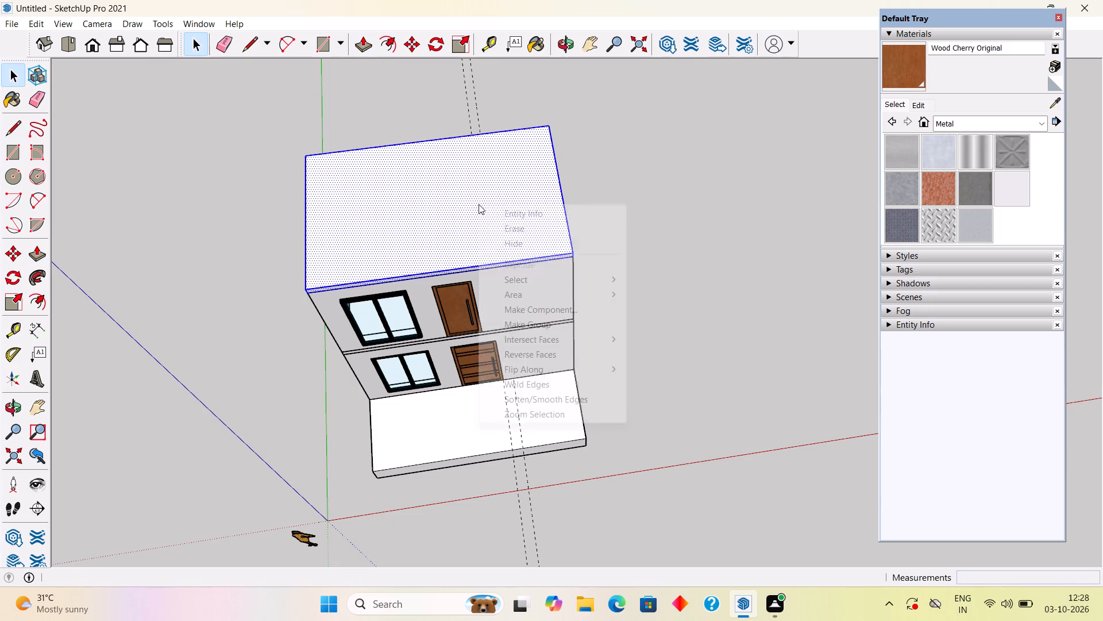
click(524, 331)
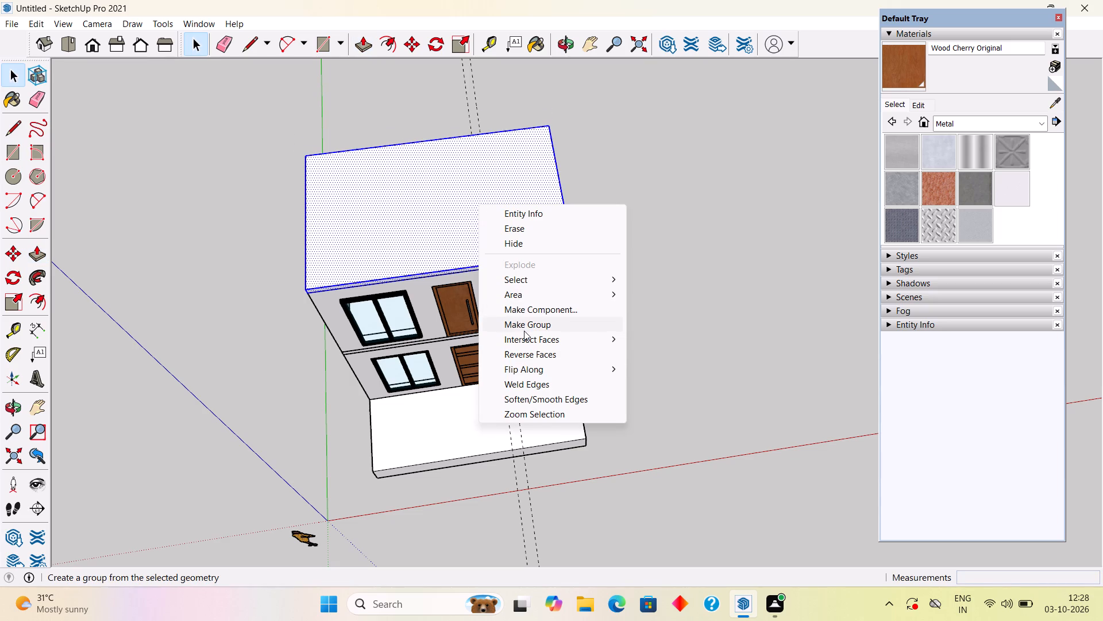
Draw a rectangle on the front slab between the two guide lines beside the door, from the house wall to the slab's front edge.
middle_drag(489, 436, 453, 301)
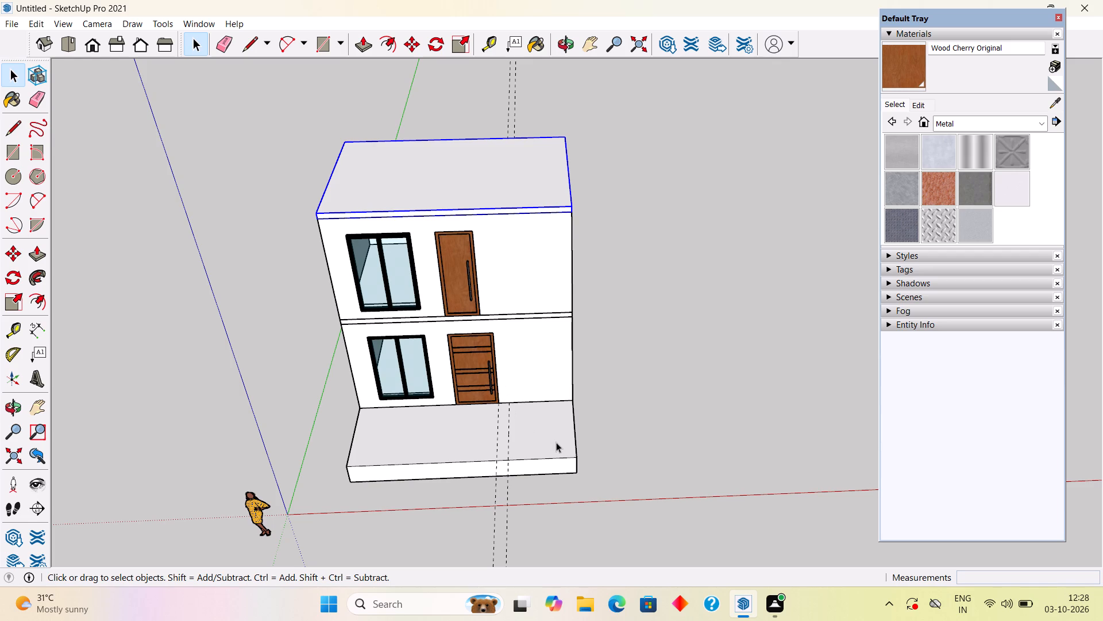
key(r)
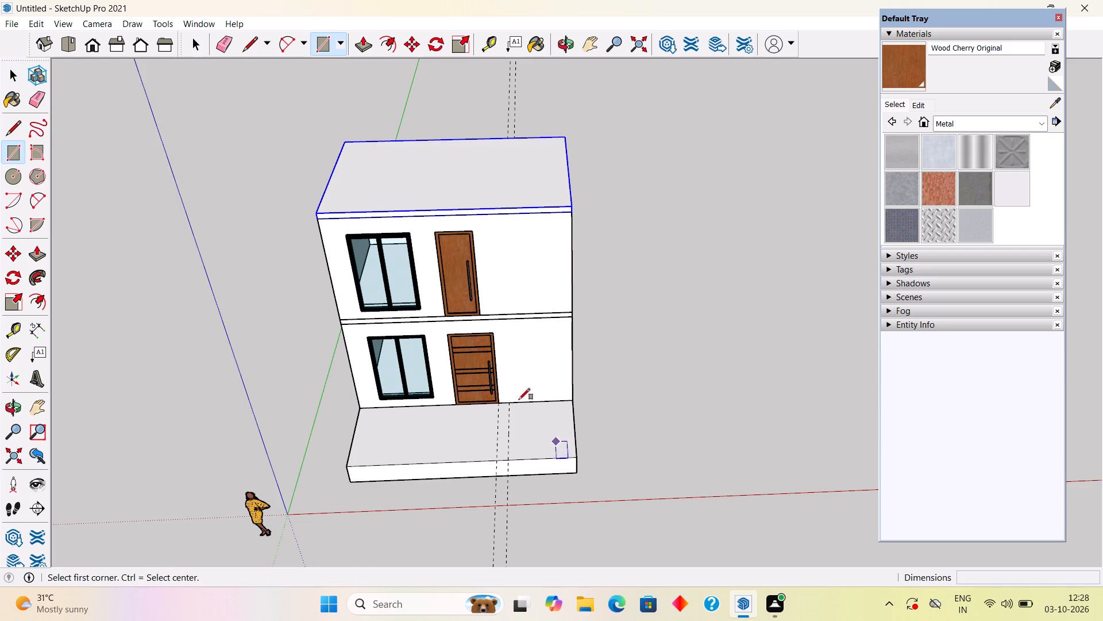
scroll(500, 405, up, 5)
click(500, 403)
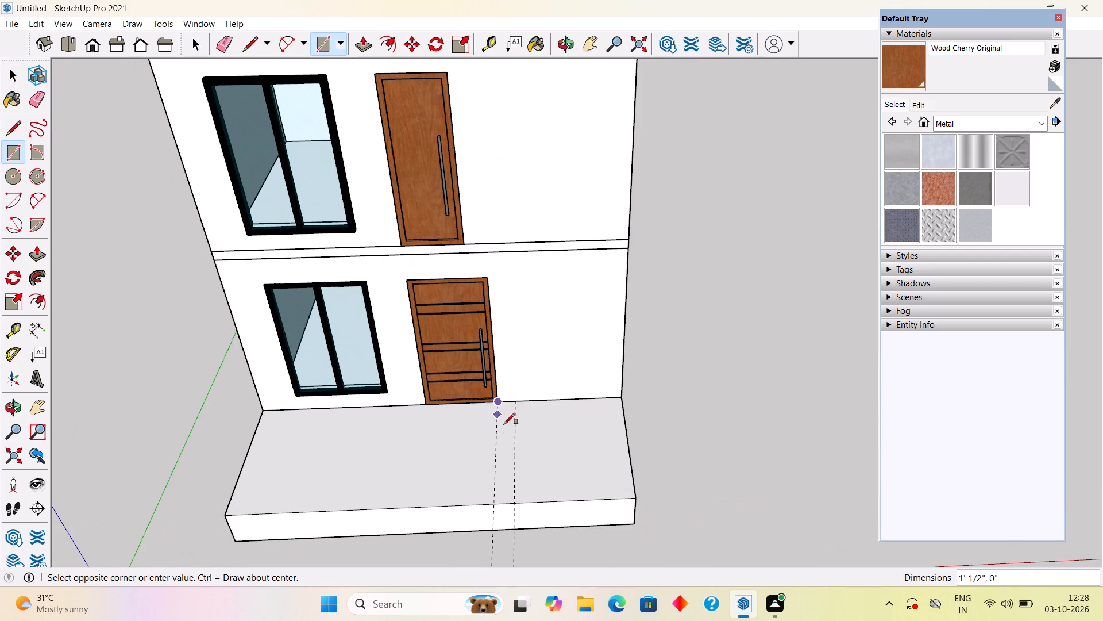
click(514, 505)
key(space)
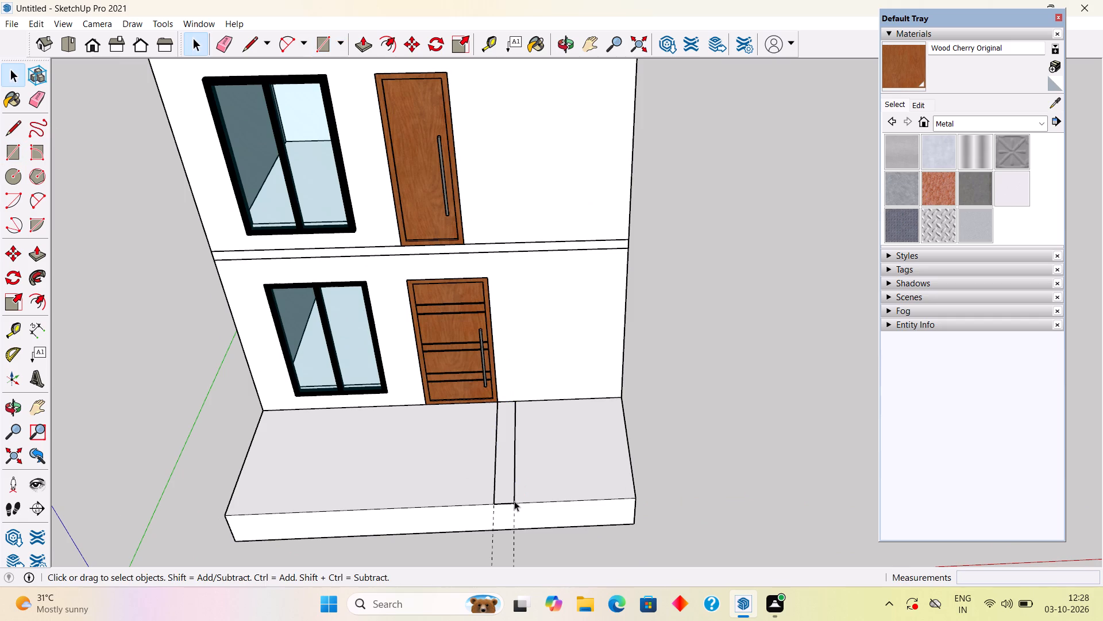
Extrude the strip between the guides upward 30' to form a tall fin wall beside the doors.
key(p)
click(505, 488)
scroll(506, 458, down, 6)
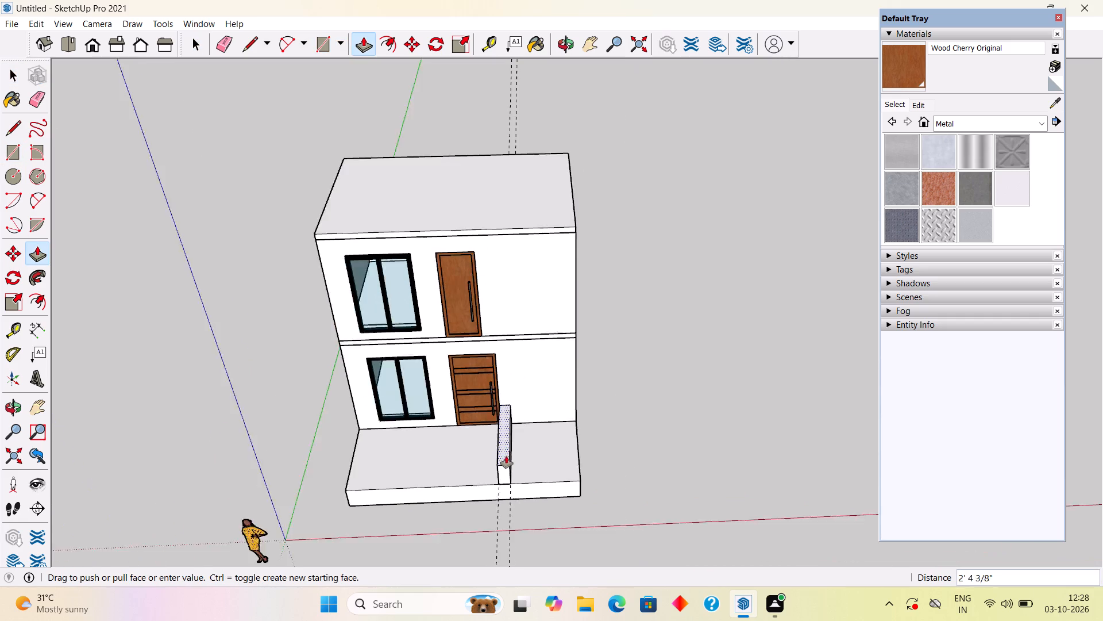
scroll(506, 456, down, 3)
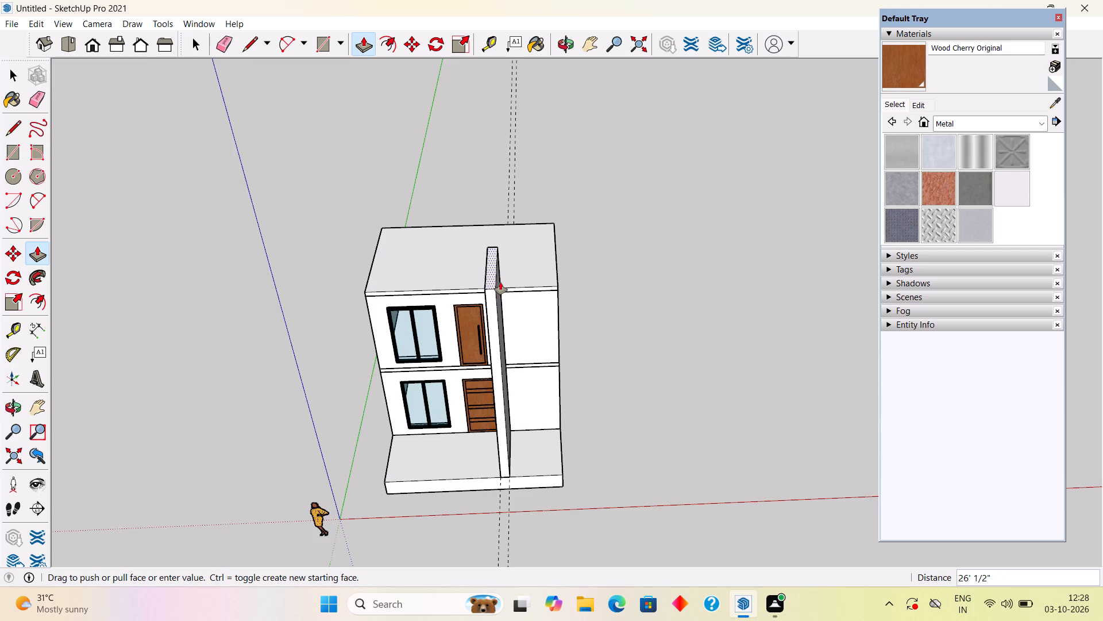
middle_drag(531, 313, 654, 254)
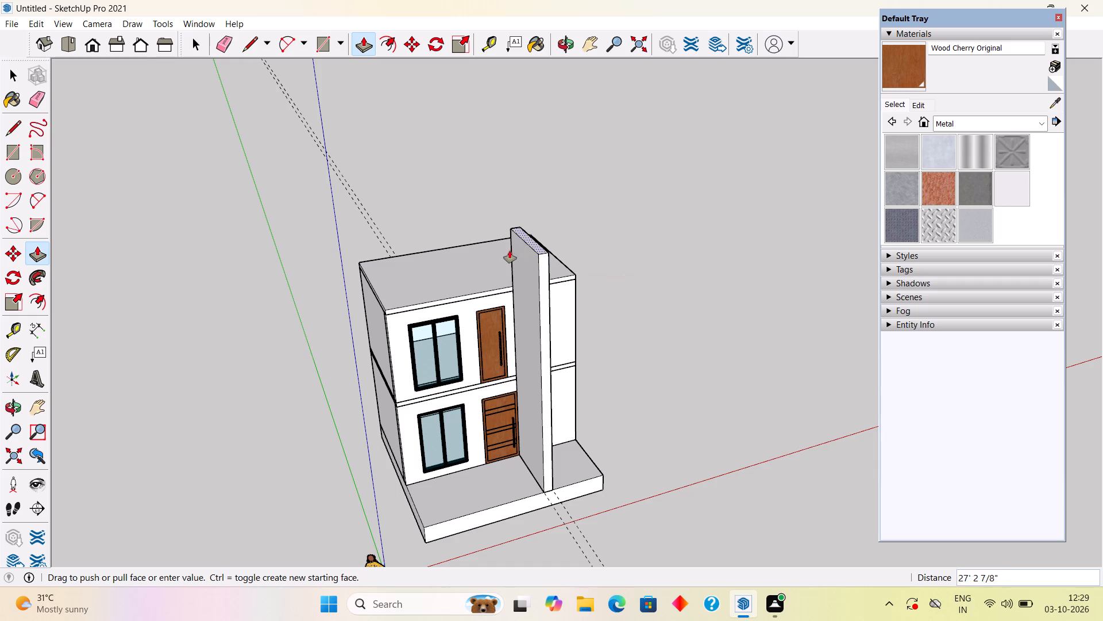
text(30')
key(Return)
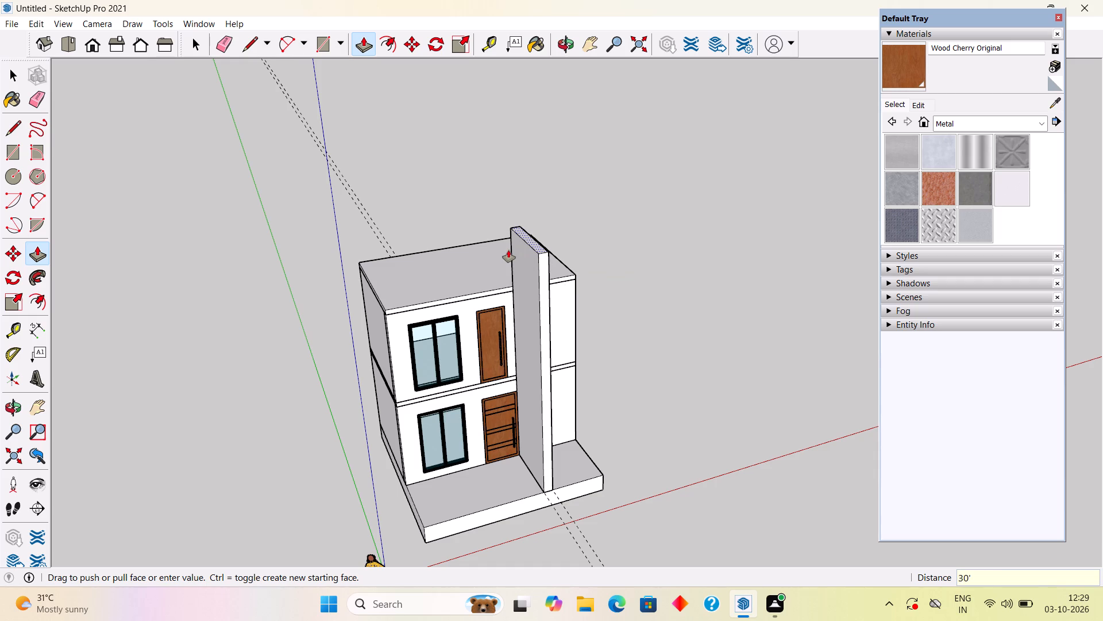
key(space)
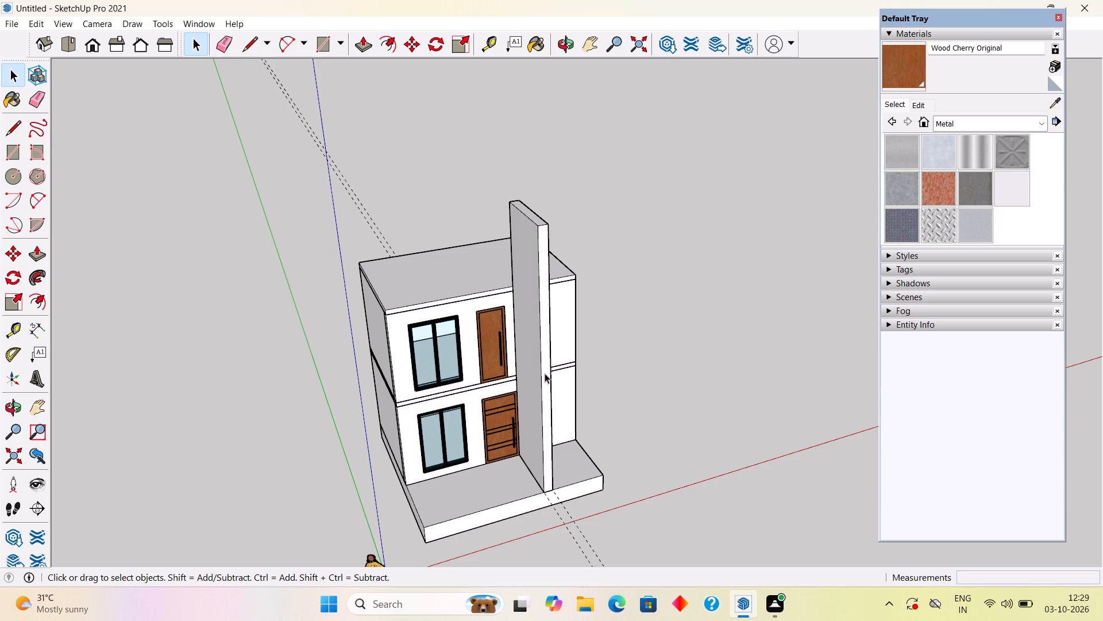
Examine the tall fin wall and its position on the front slab from the front and side.
middle_drag(538, 363, 439, 325)
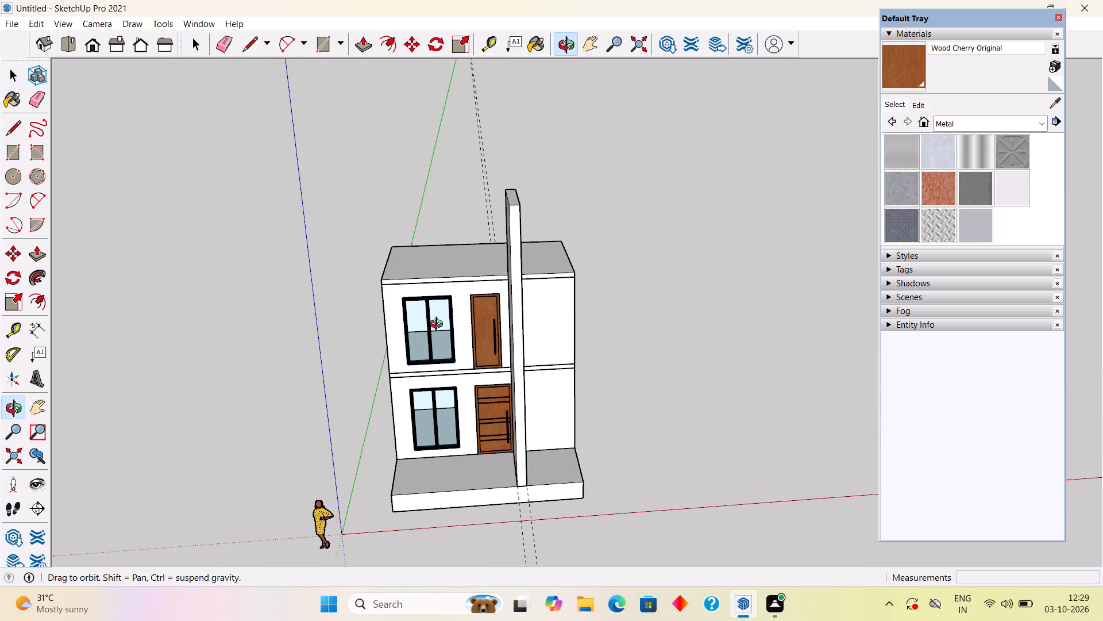
middle_drag(439, 325, 438, 325)
middle_drag(529, 367, 435, 379)
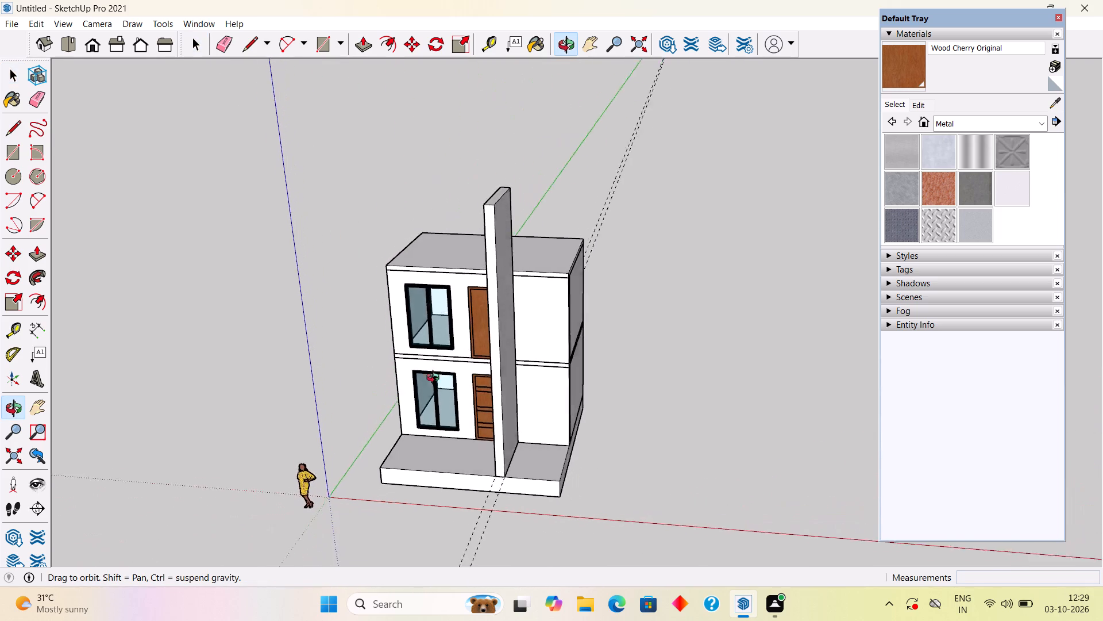
middle_drag(435, 379, 416, 378)
middle_drag(533, 375, 453, 350)
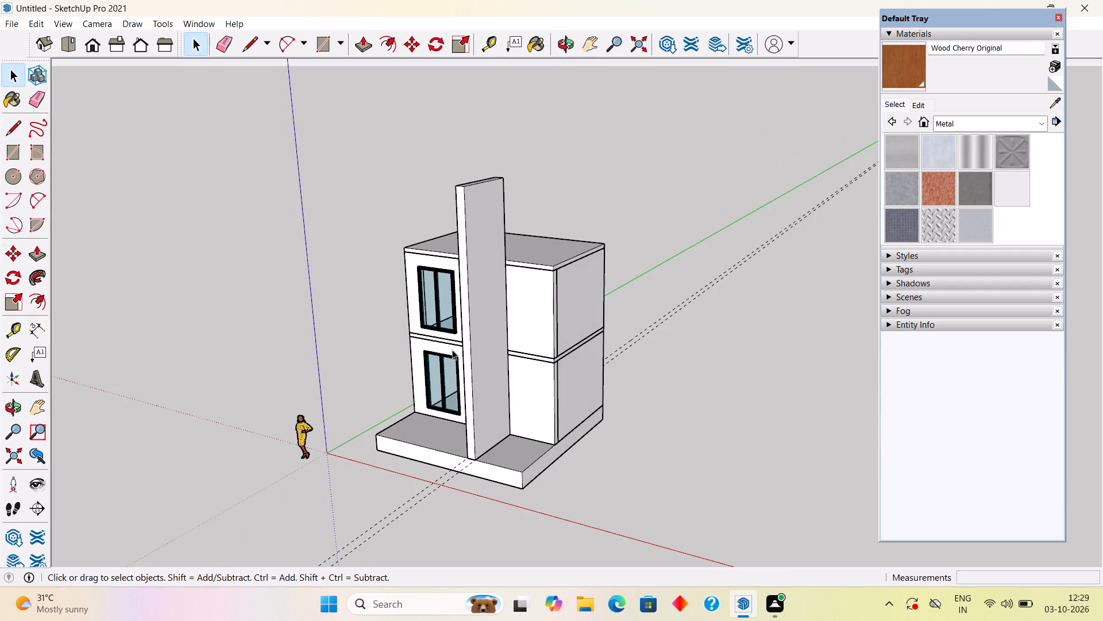
middle_drag(483, 437, 484, 407)
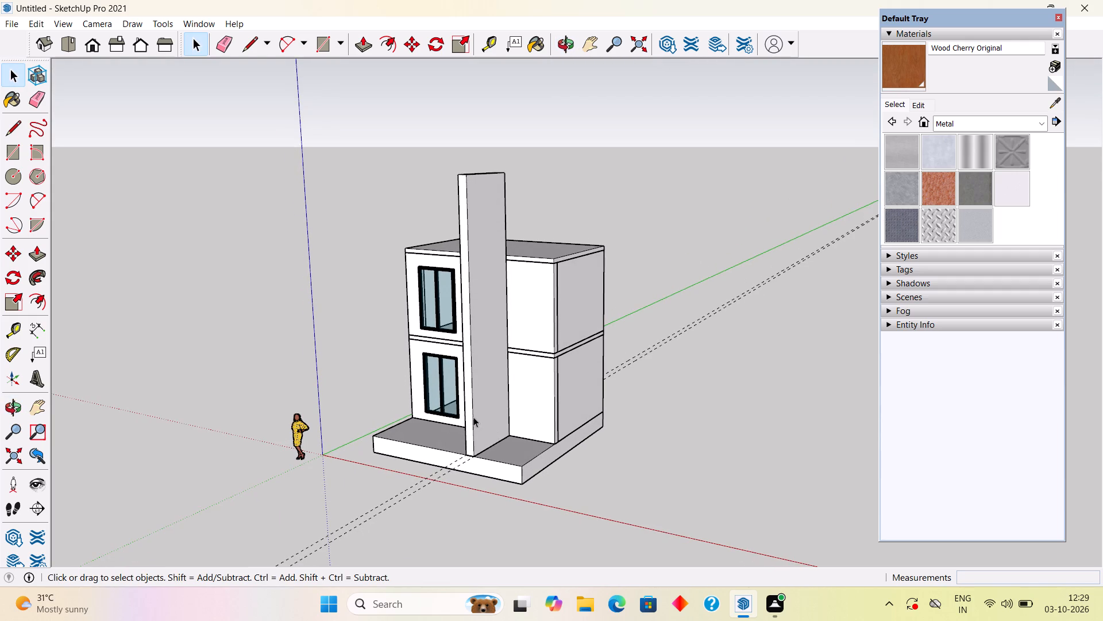
triple_click(473, 417)
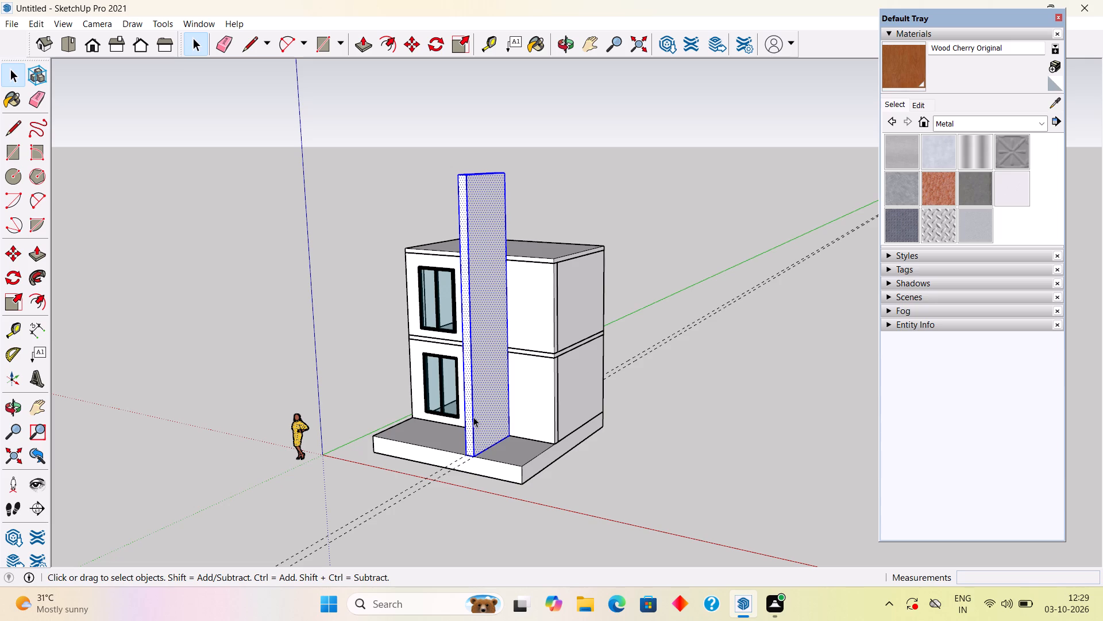
scroll(467, 429, up, 6)
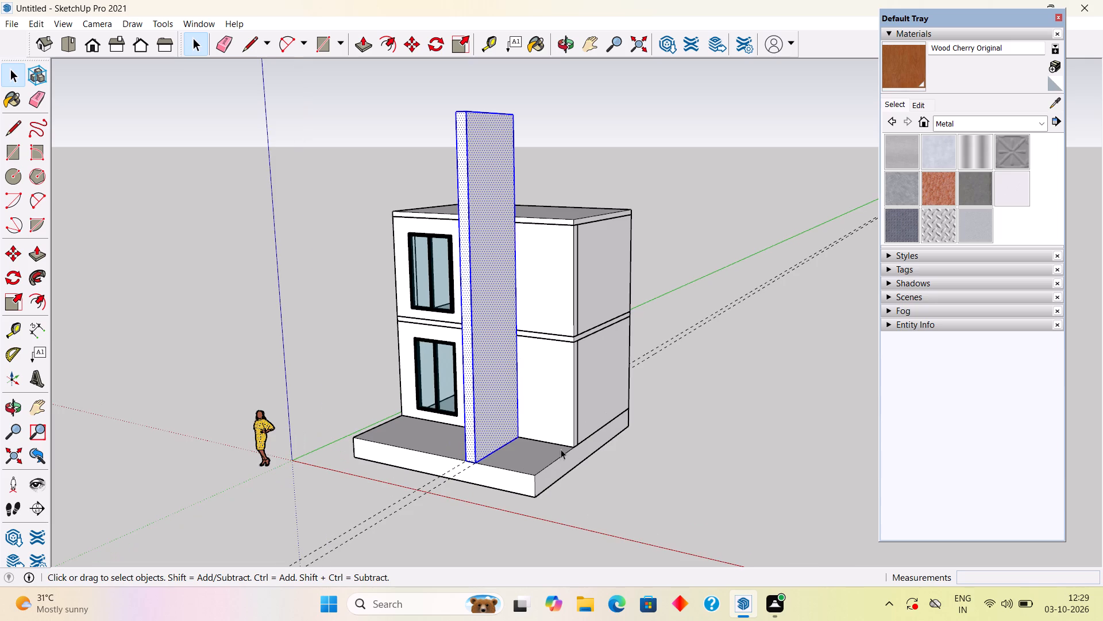
click(661, 462)
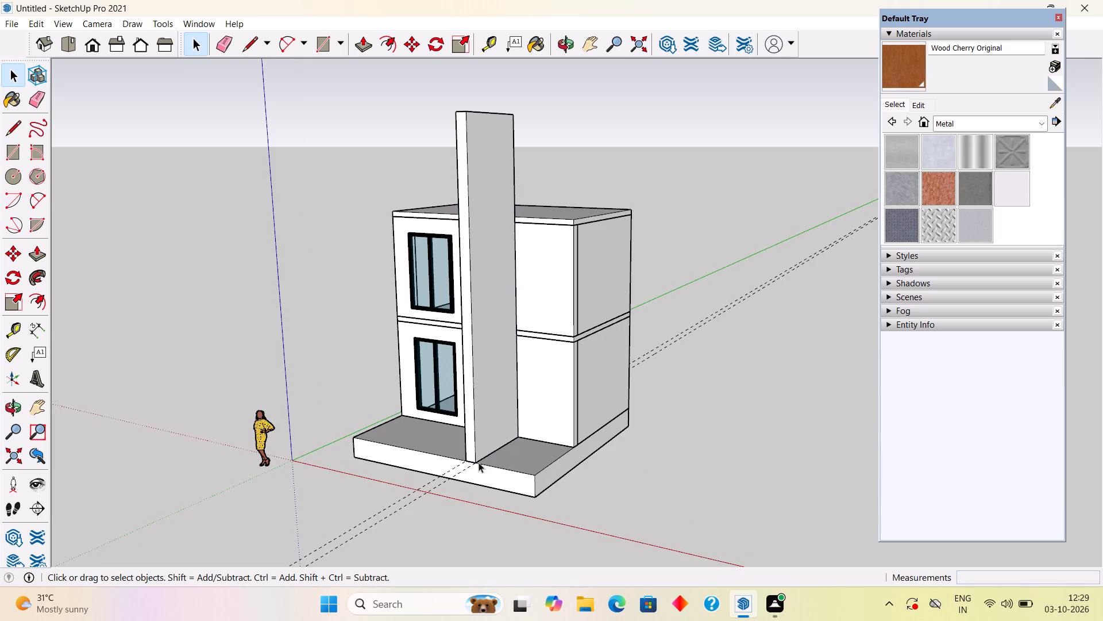
Push the fin wall's front face back 1' from the front slab's edge.
middle_drag(479, 462, 577, 488)
scroll(577, 488, up, 1)
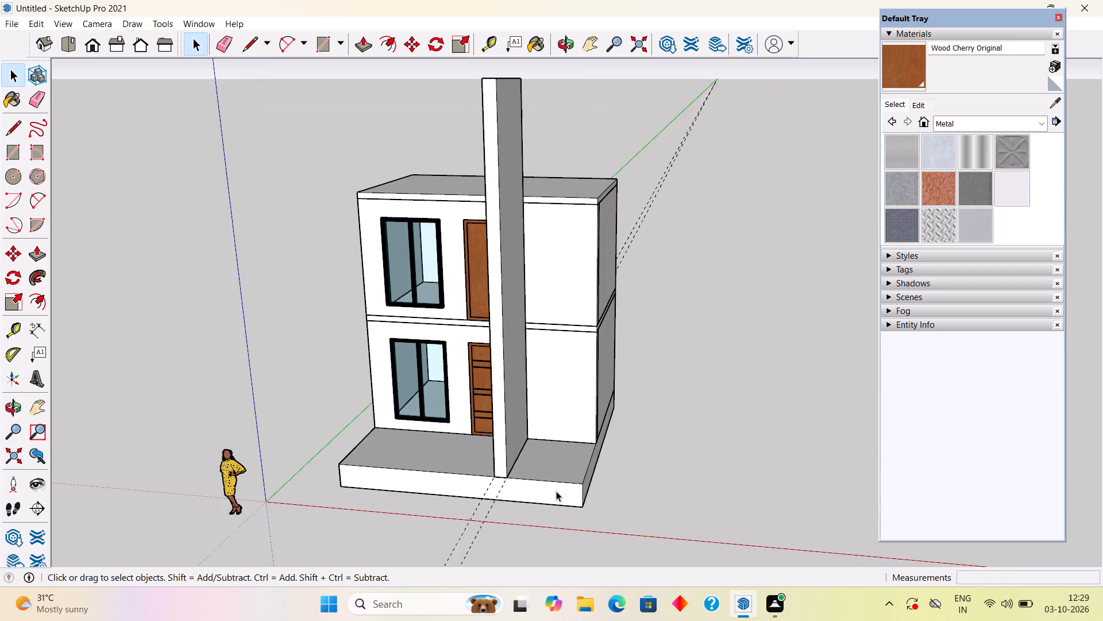
scroll(502, 470, up, 11)
click(502, 470)
triple_click(502, 470)
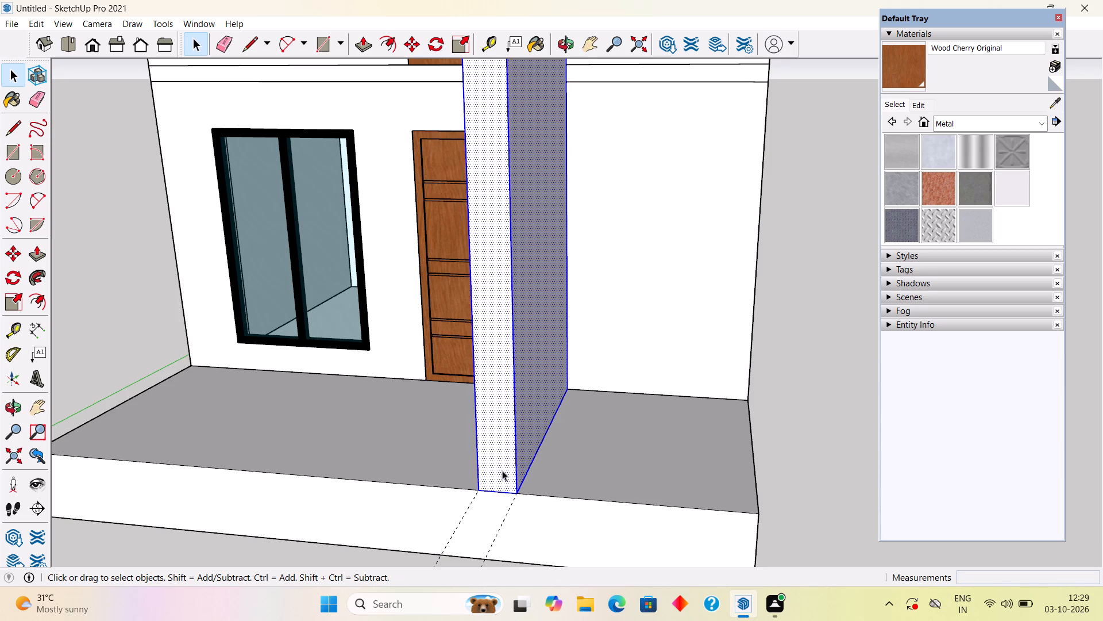
key(p)
click(502, 470)
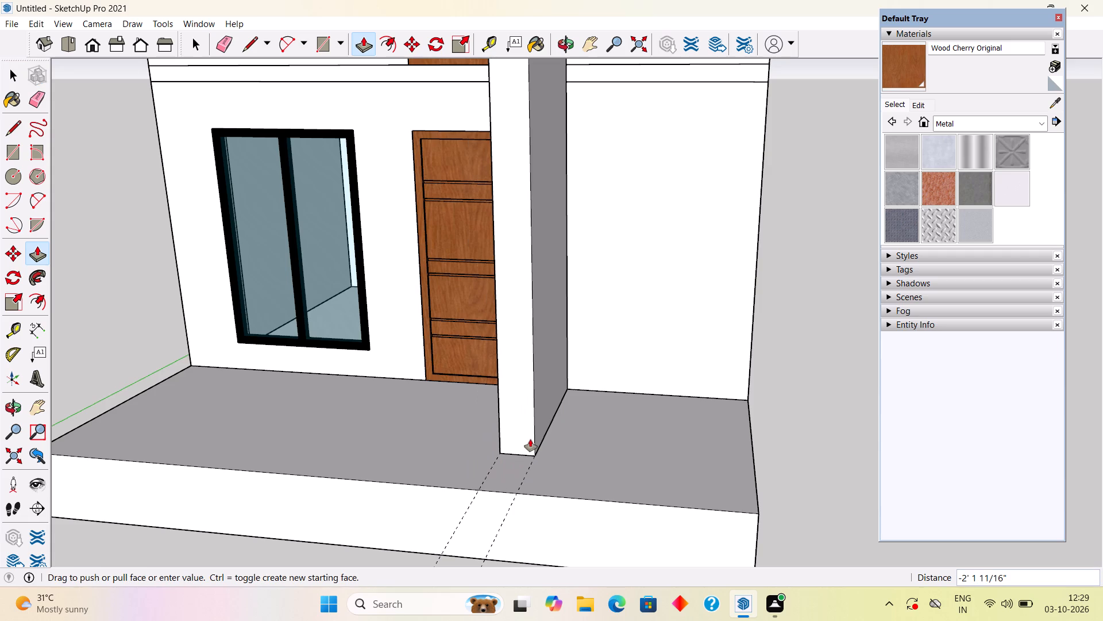
text(1')
key(Return)
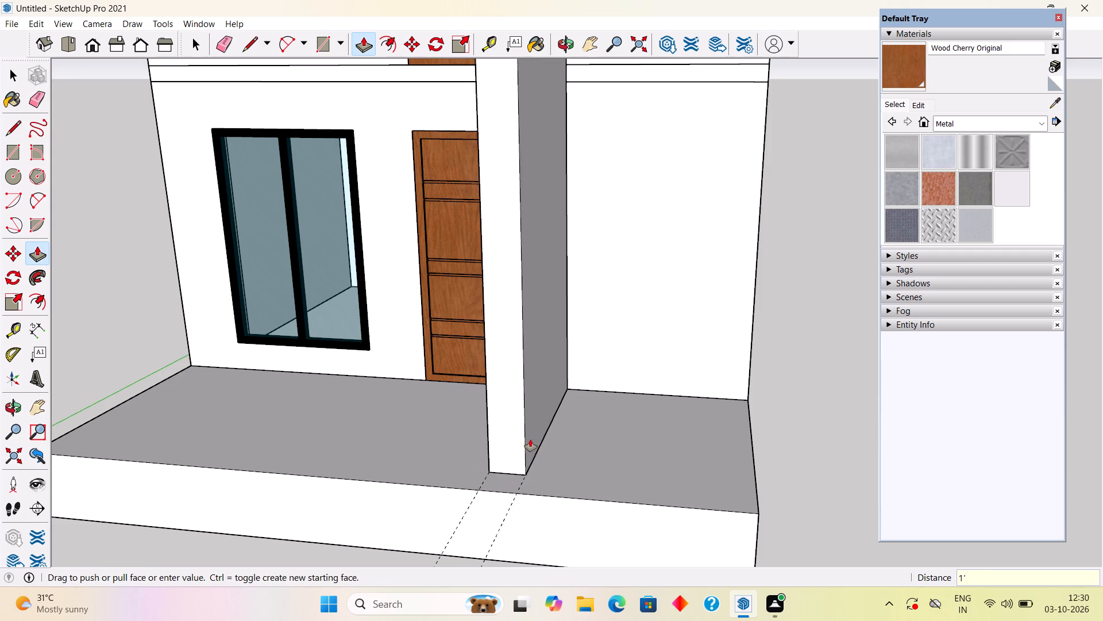
key(space)
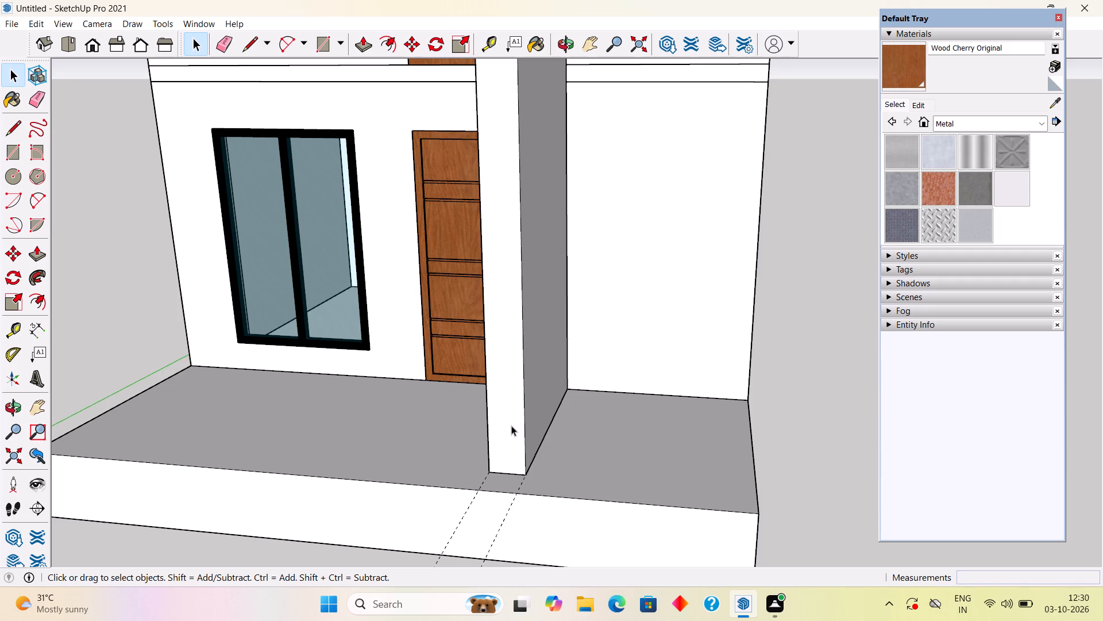
Make the entire fin wall a group.
triple_click(511, 425)
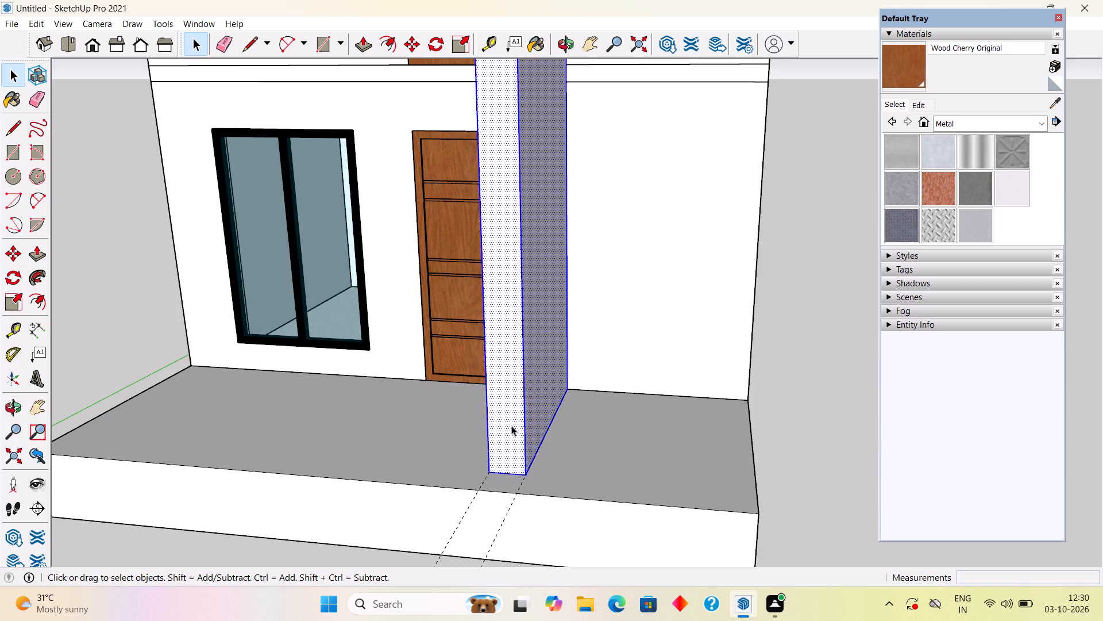
right_click(511, 425)
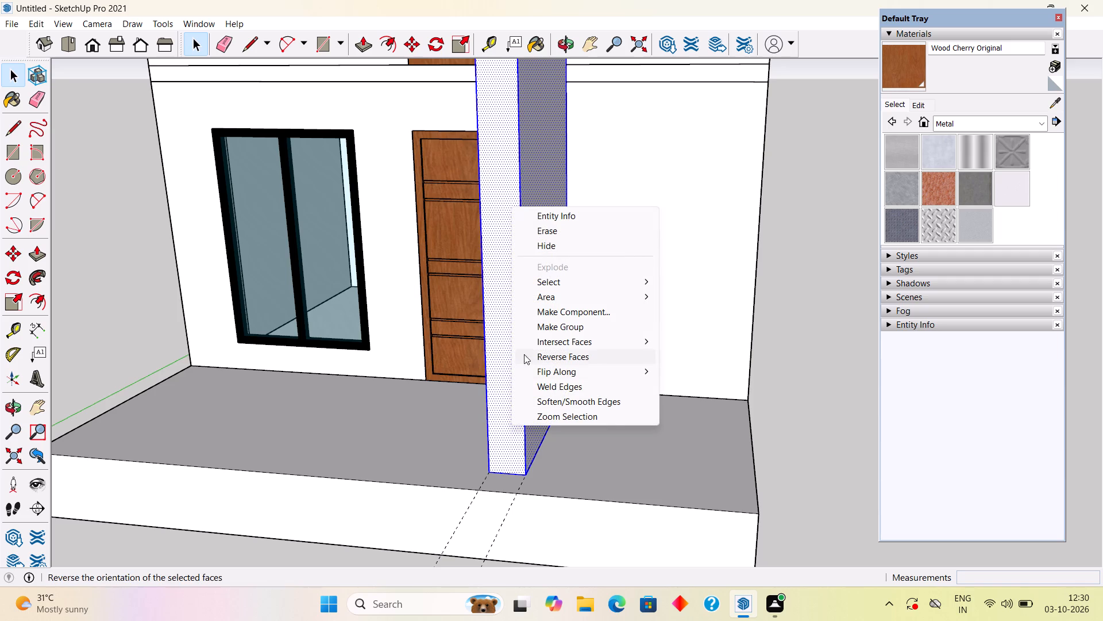
click(538, 329)
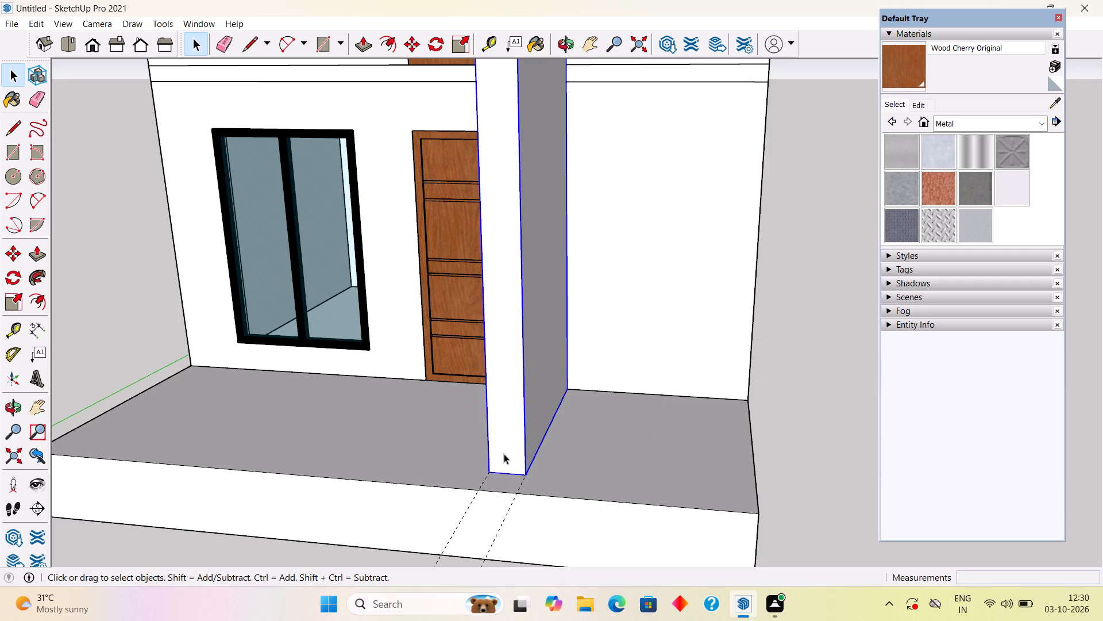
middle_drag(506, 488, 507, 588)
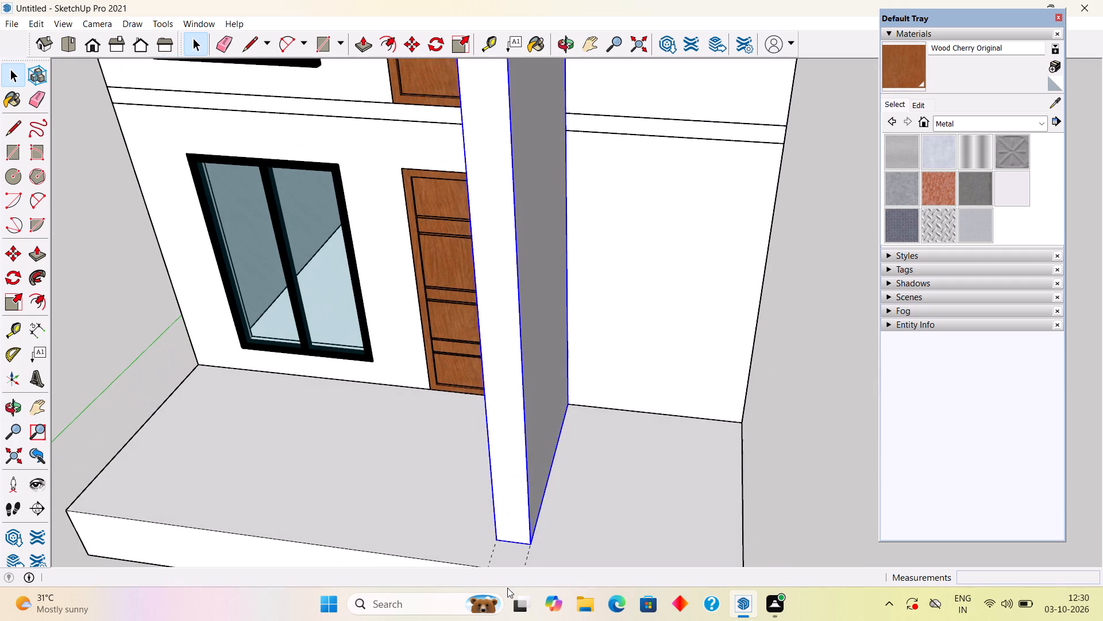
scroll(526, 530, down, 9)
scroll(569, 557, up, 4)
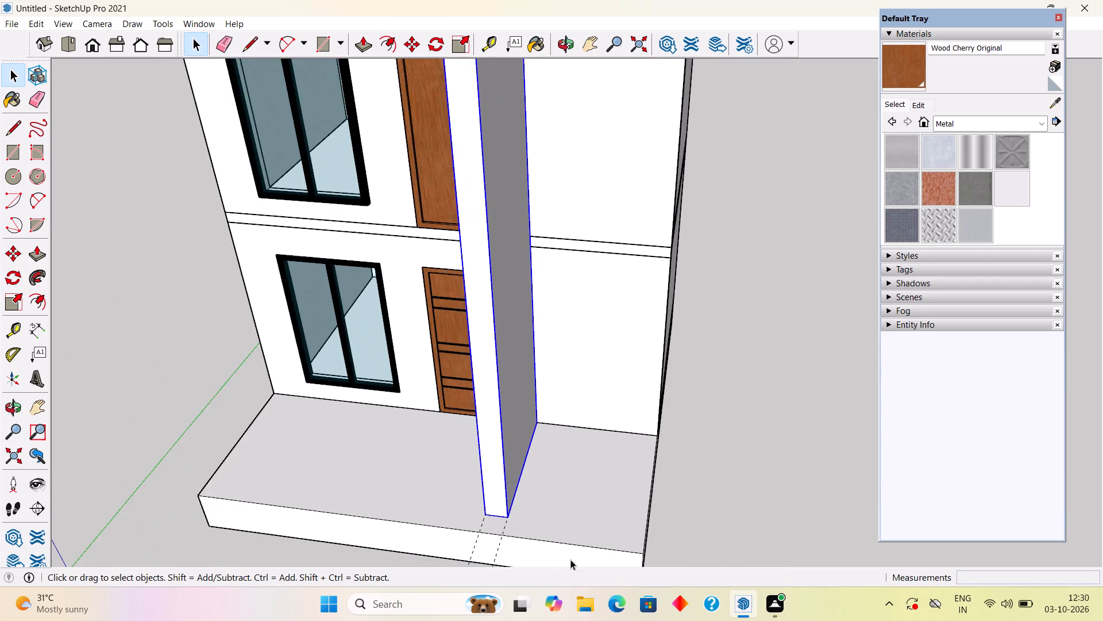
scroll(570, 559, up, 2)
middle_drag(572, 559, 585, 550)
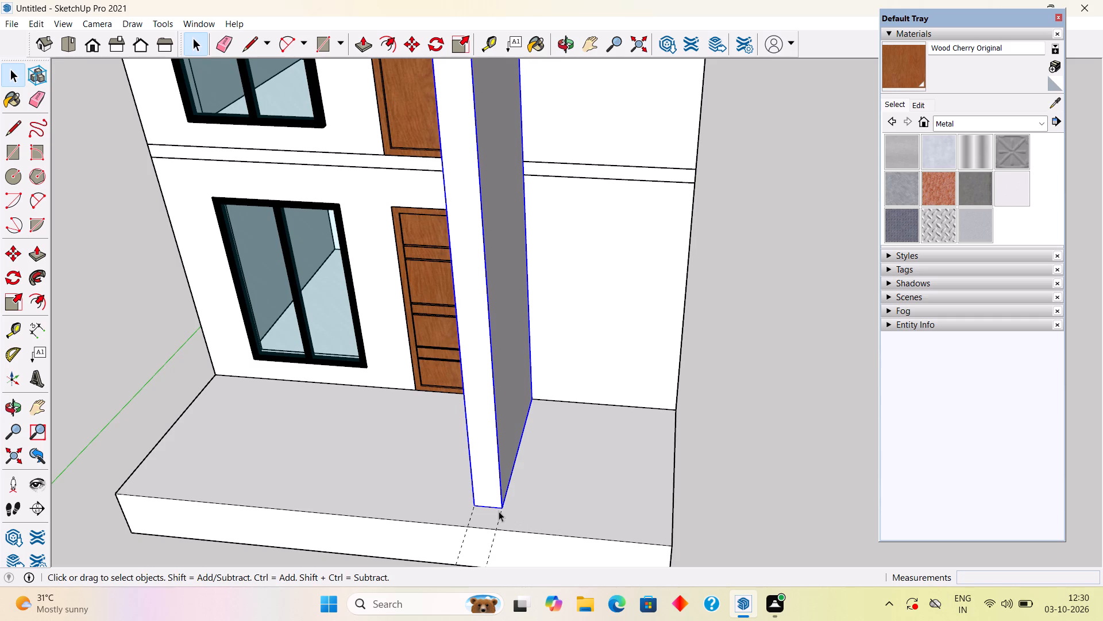
Place a guide 1' in from the front slab's front edge, in line with the fin wall's front face.
key(r)
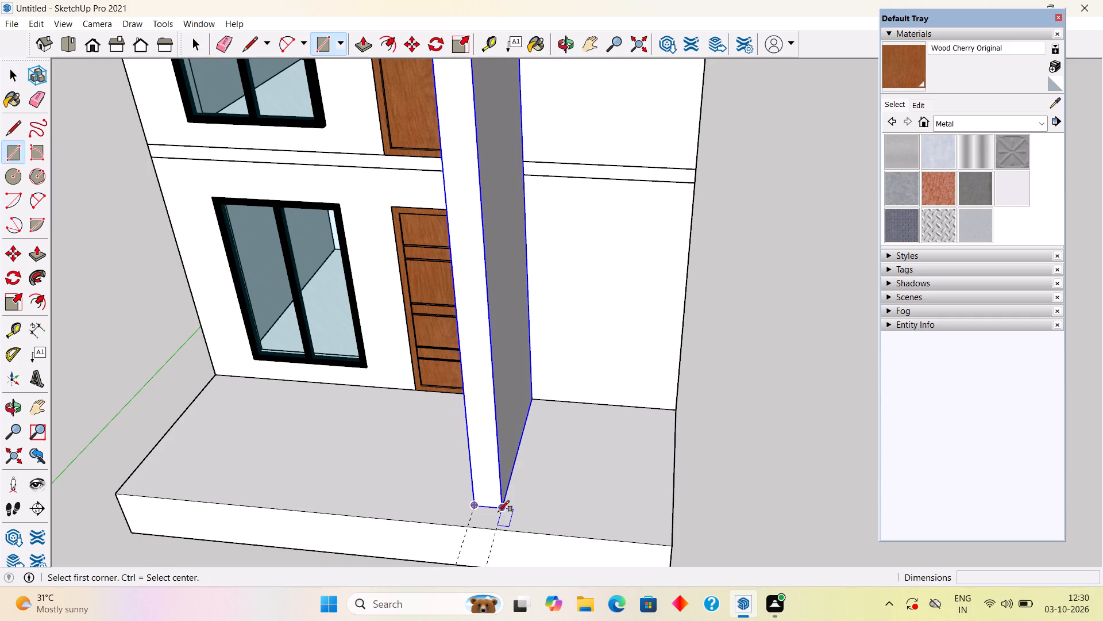
key(space)
key(t)
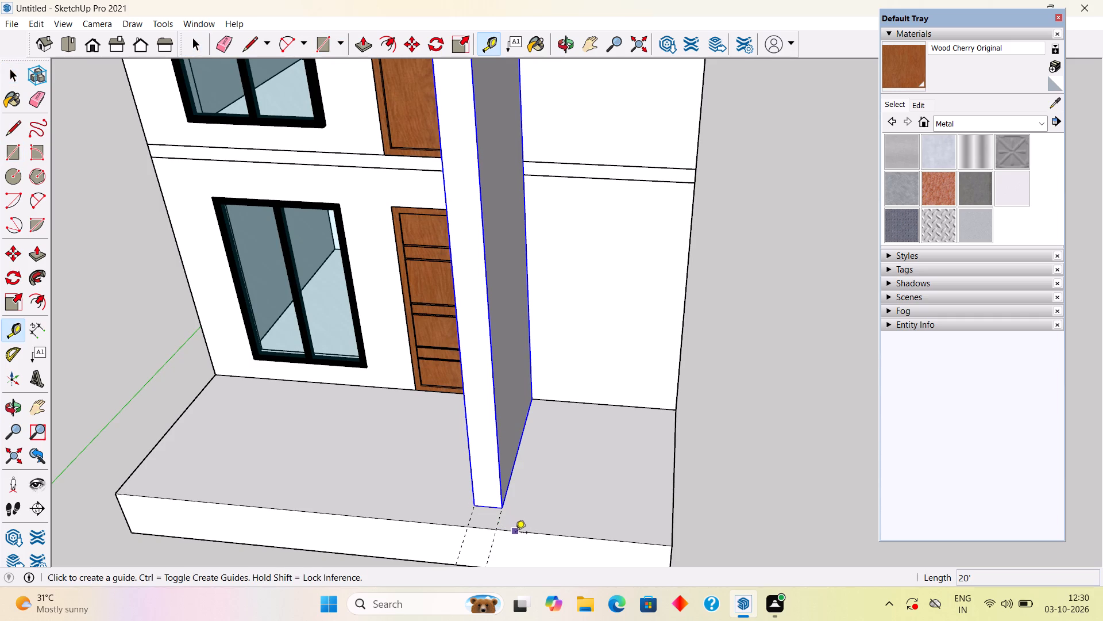
click(516, 534)
click(523, 513)
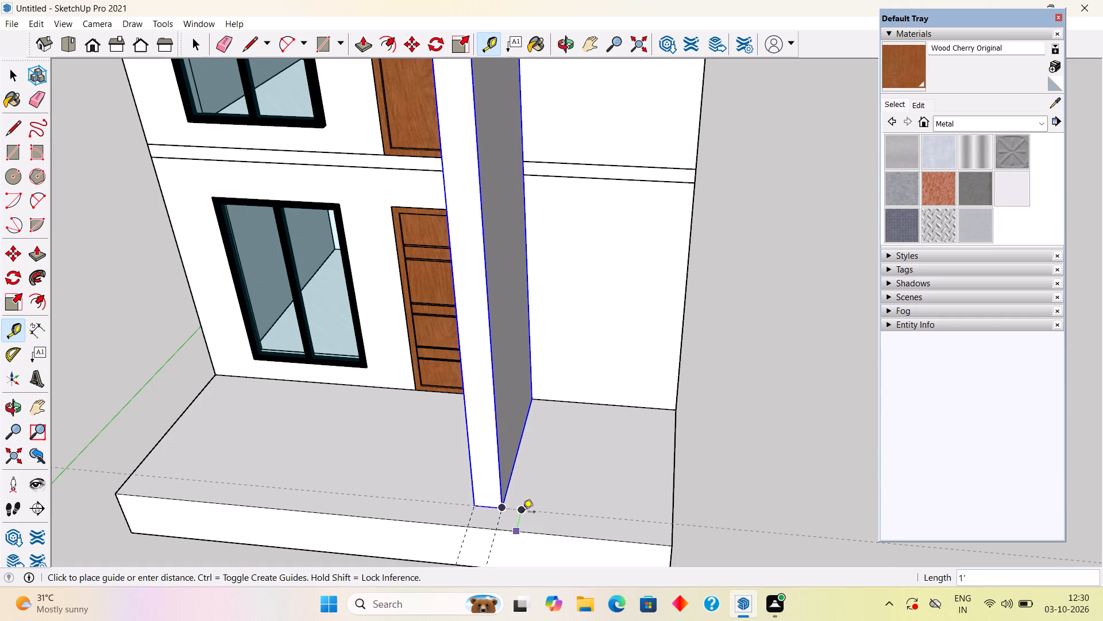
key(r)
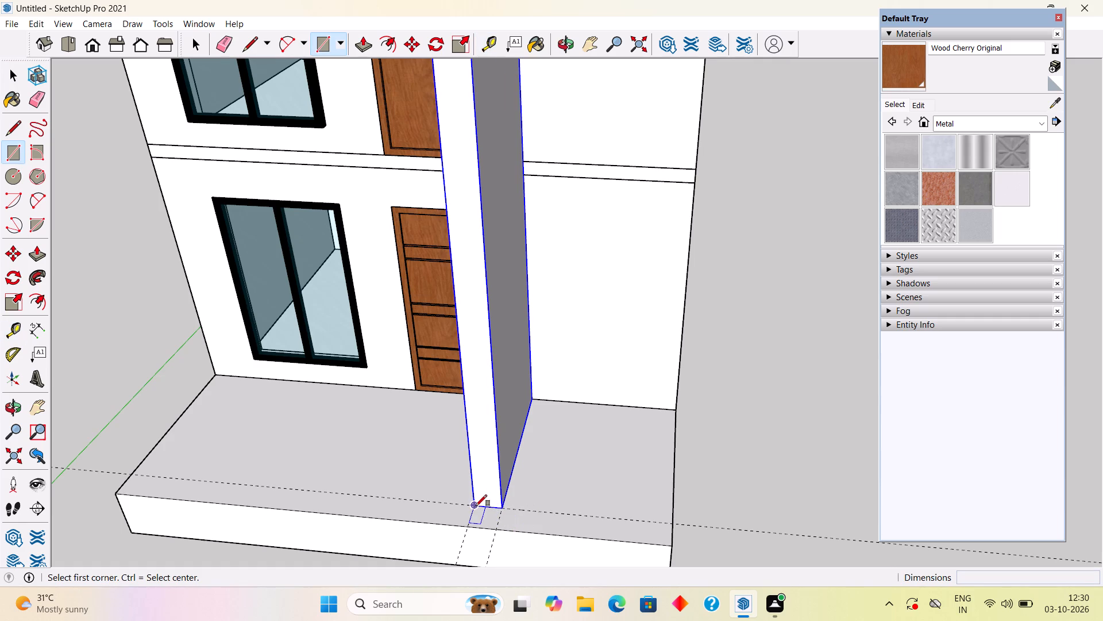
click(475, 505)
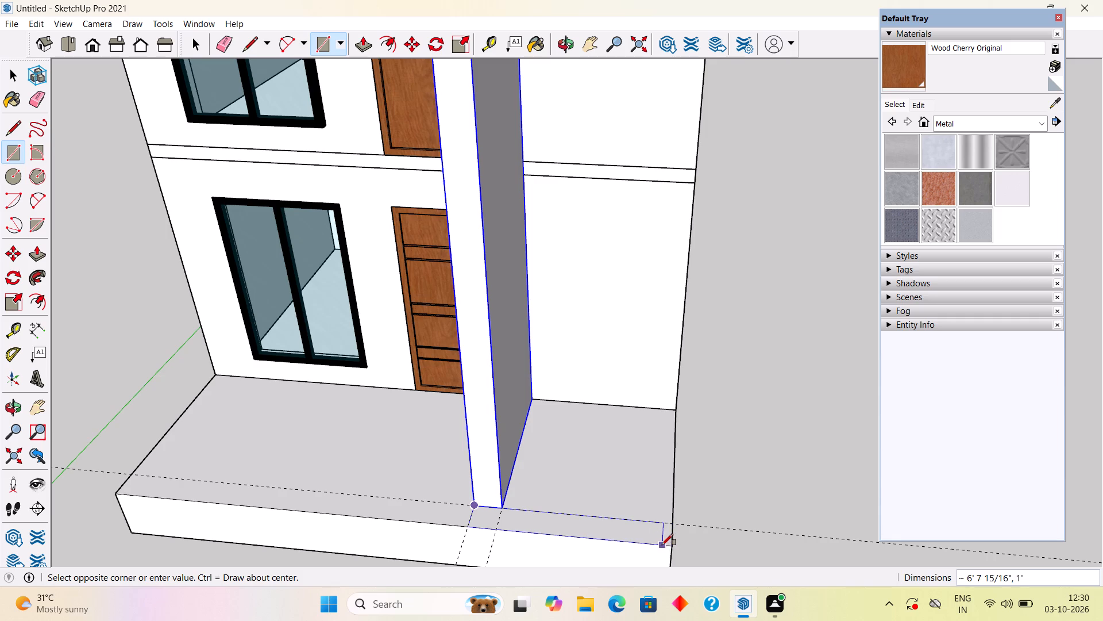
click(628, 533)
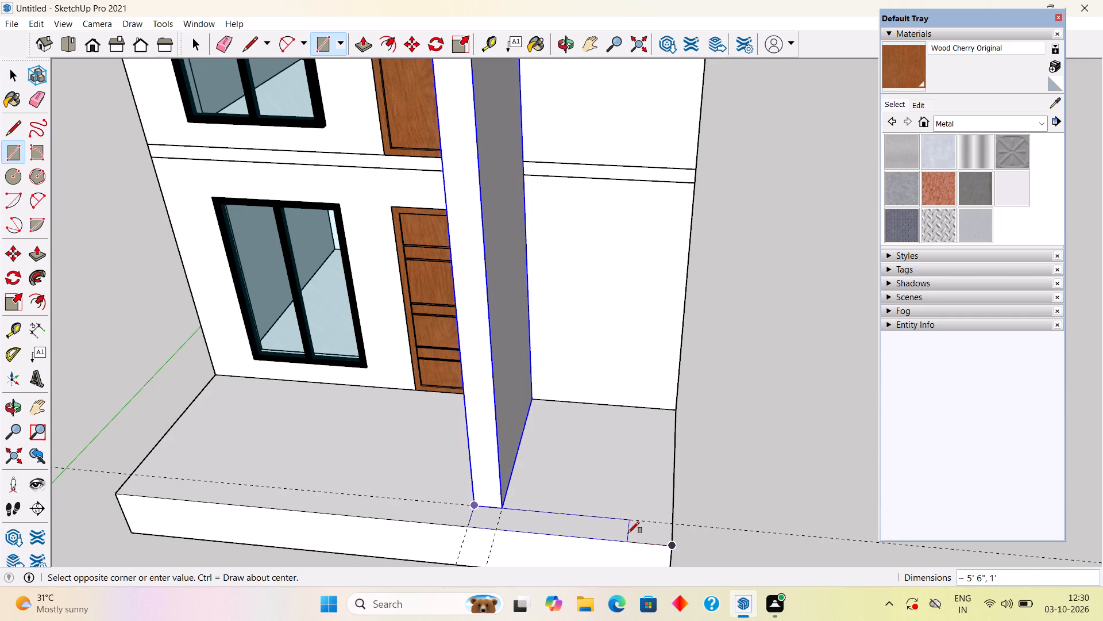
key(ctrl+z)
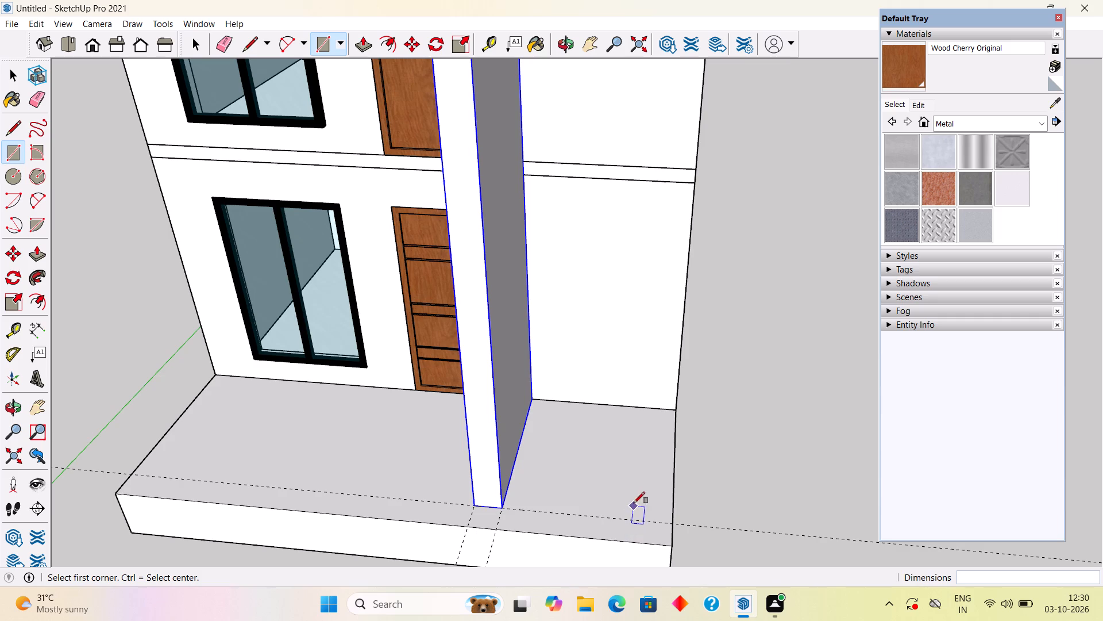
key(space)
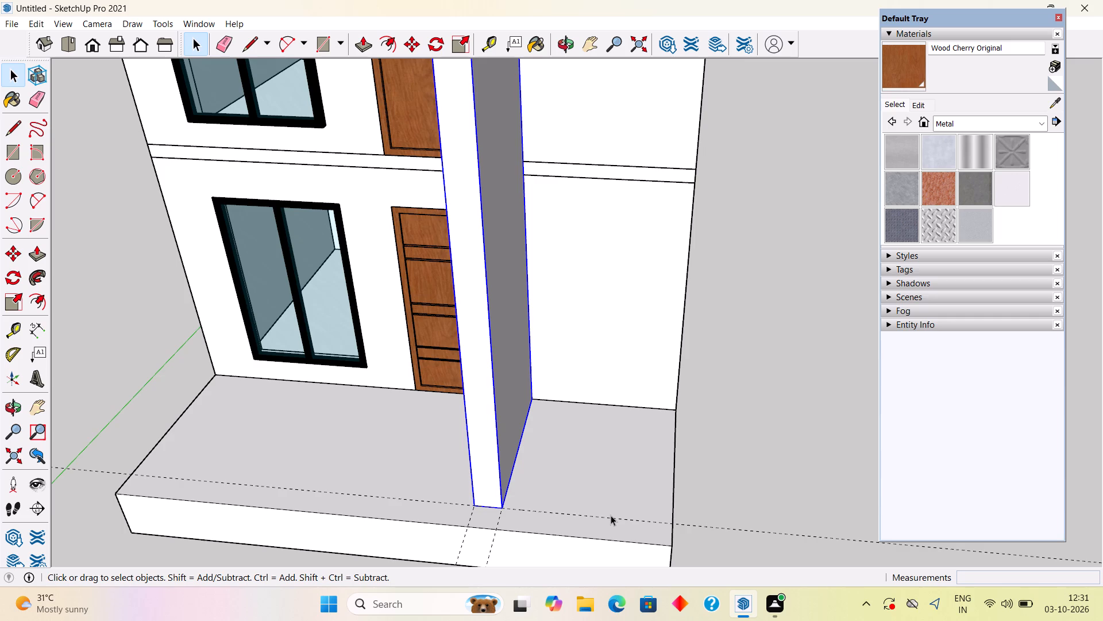
Draw a 7' by 1' rectangle from the fin wall's front corner to the front slab's outer corner.
key(r)
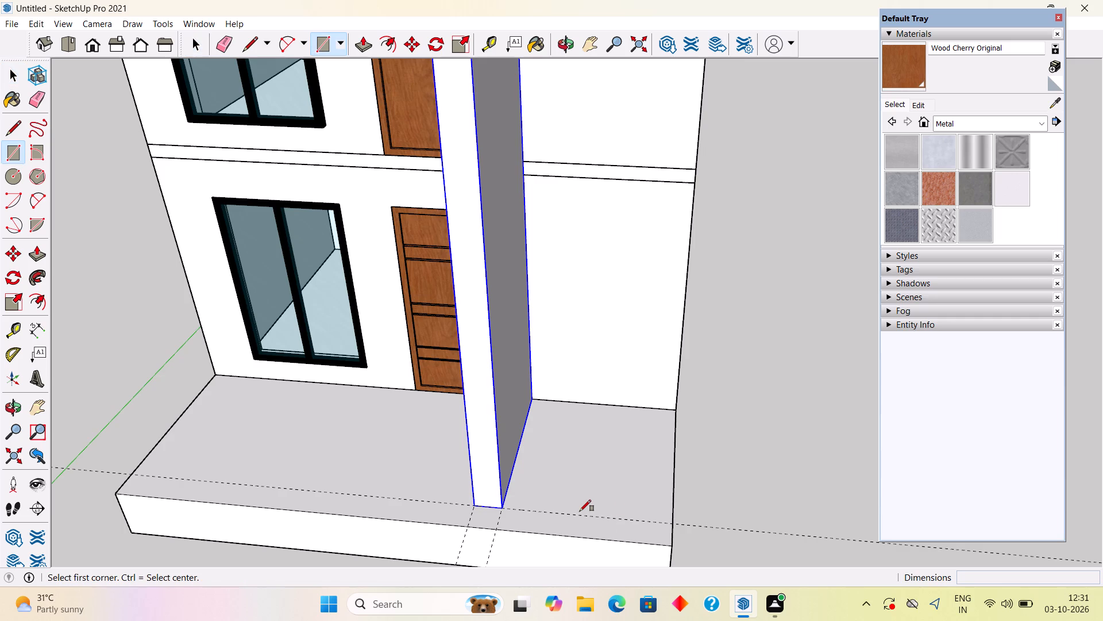
click(472, 507)
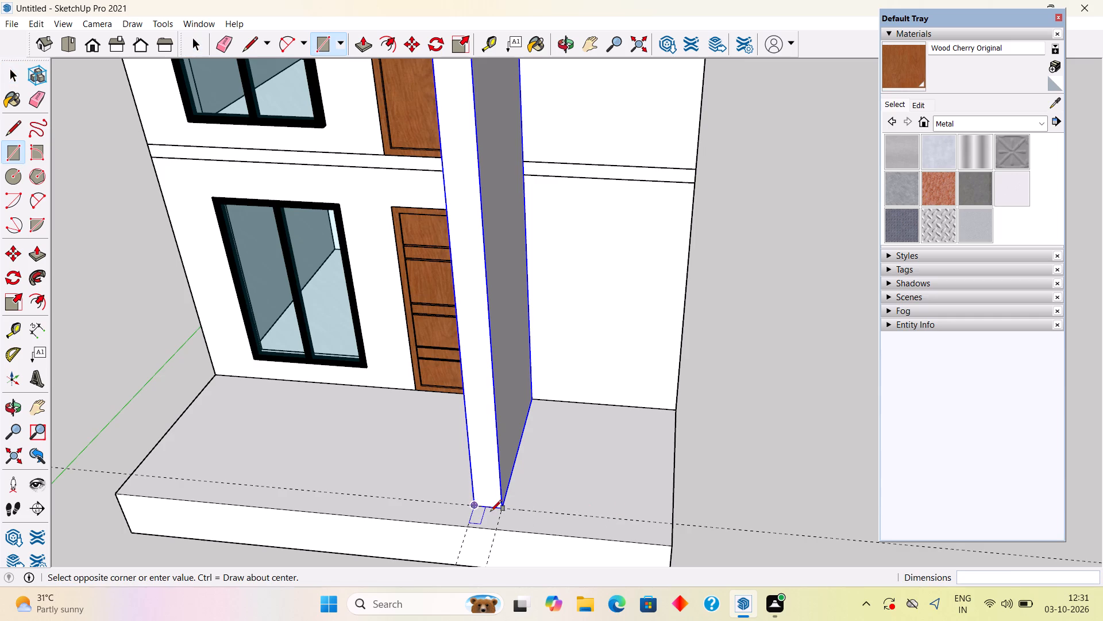
click(670, 546)
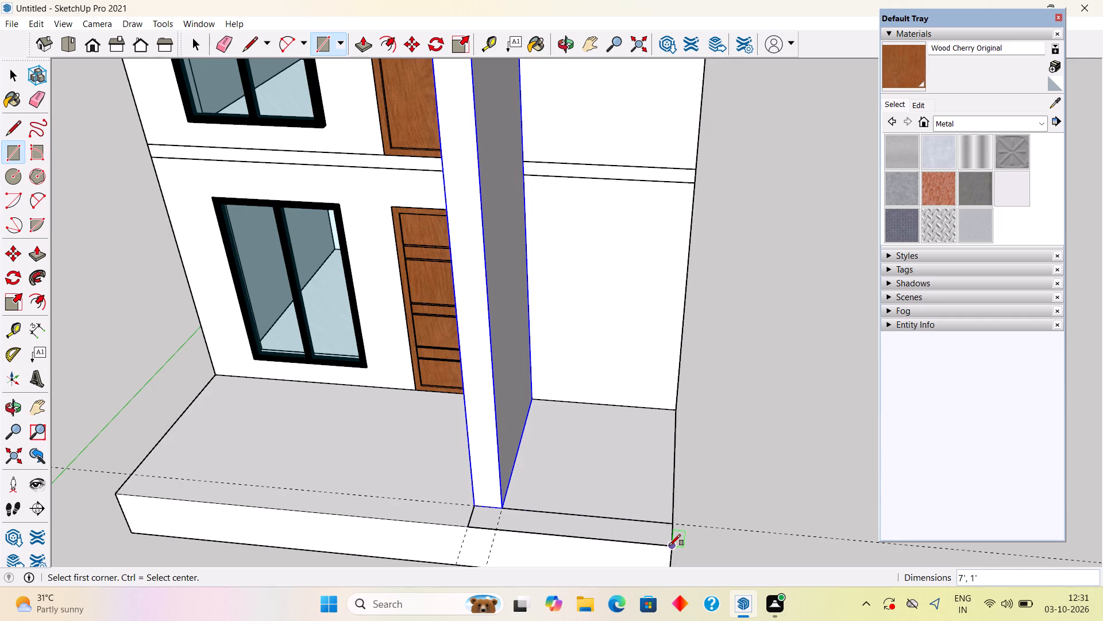
key(space)
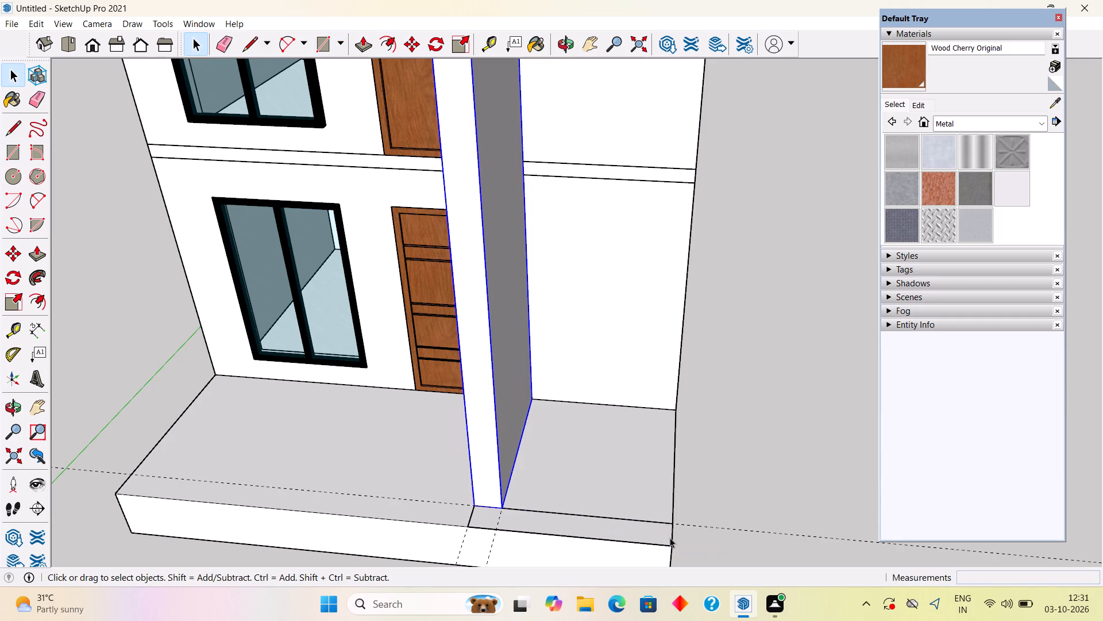
Extrude the 7' by 1' strip upward 30', level with the fin wall's top.
key(p)
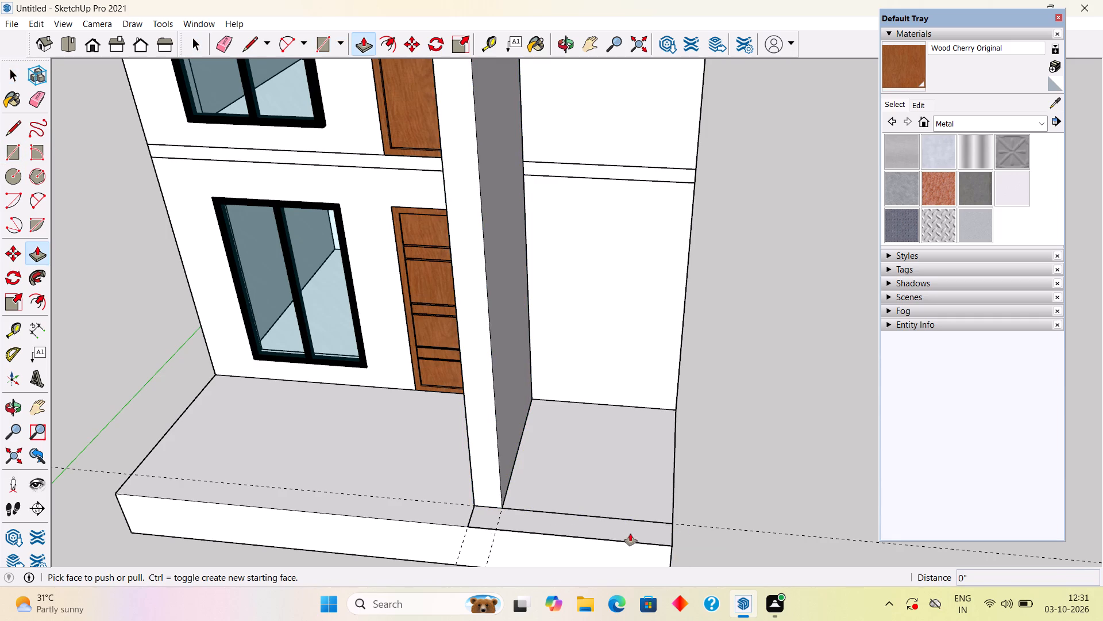
click(629, 527)
scroll(650, 468, down, 7)
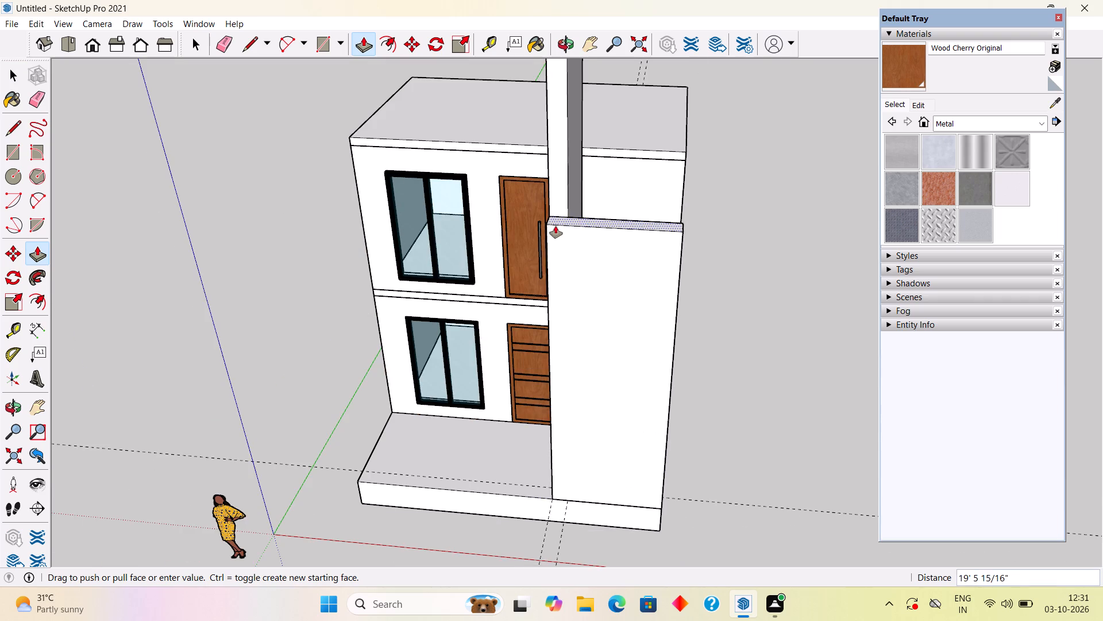
scroll(556, 226, down, 7)
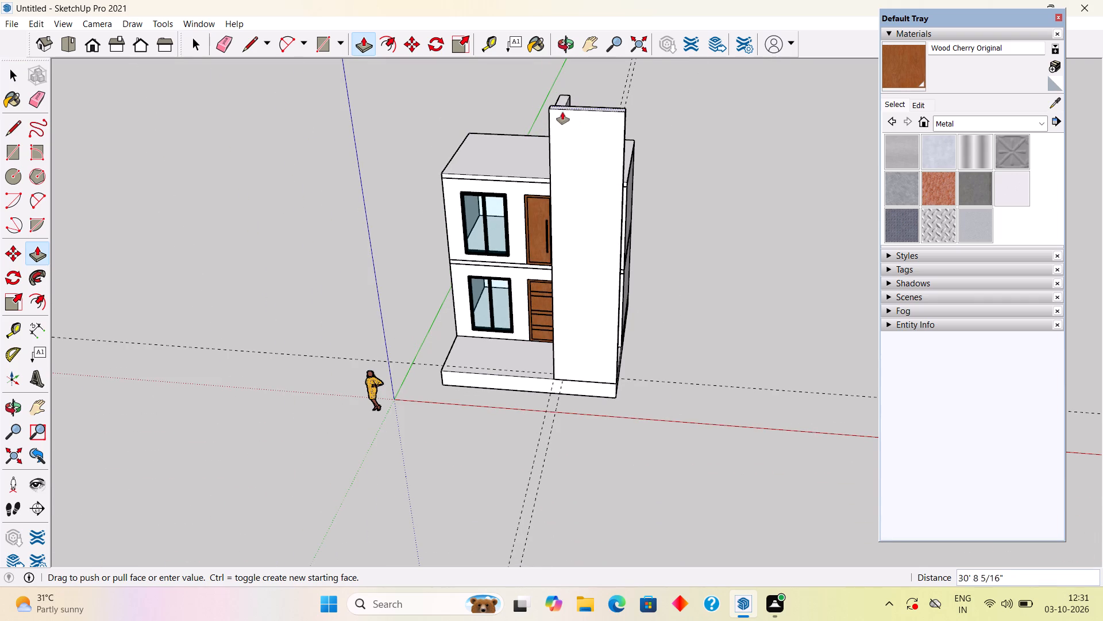
middle_drag(566, 118, 747, 131)
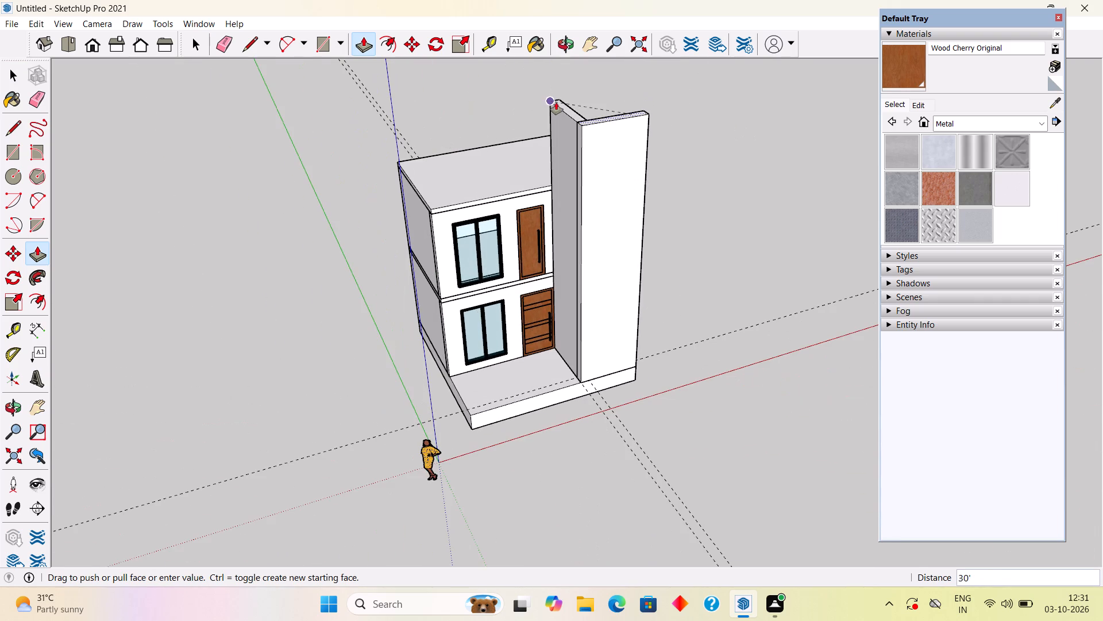
click(556, 102)
key(space)
Make the entire new front wall panel a group.
triple_click(595, 139)
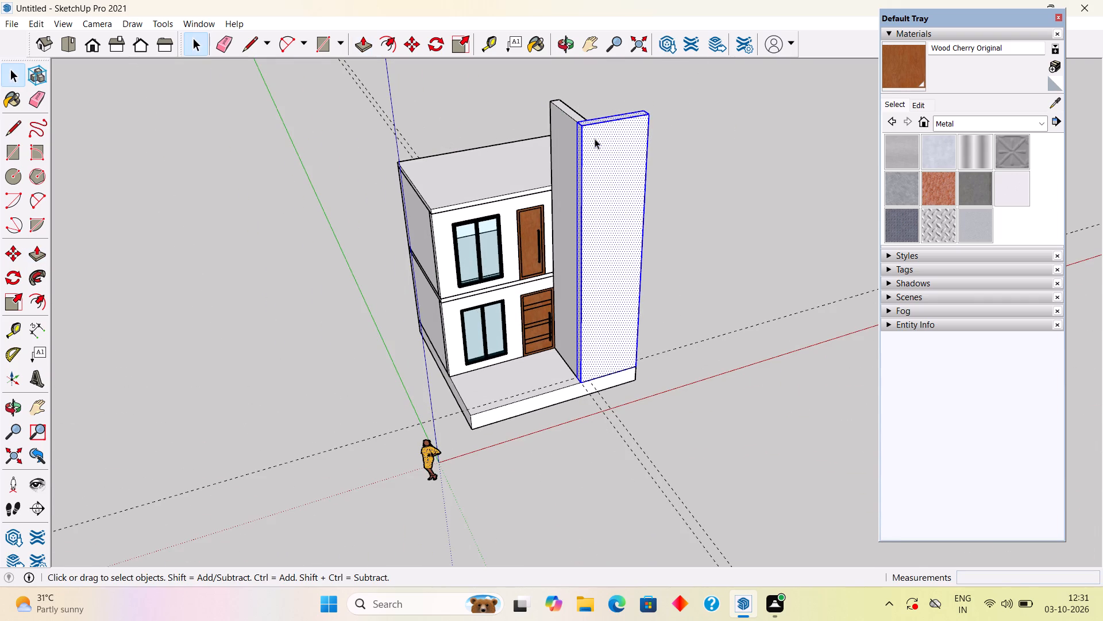
right_click(595, 139)
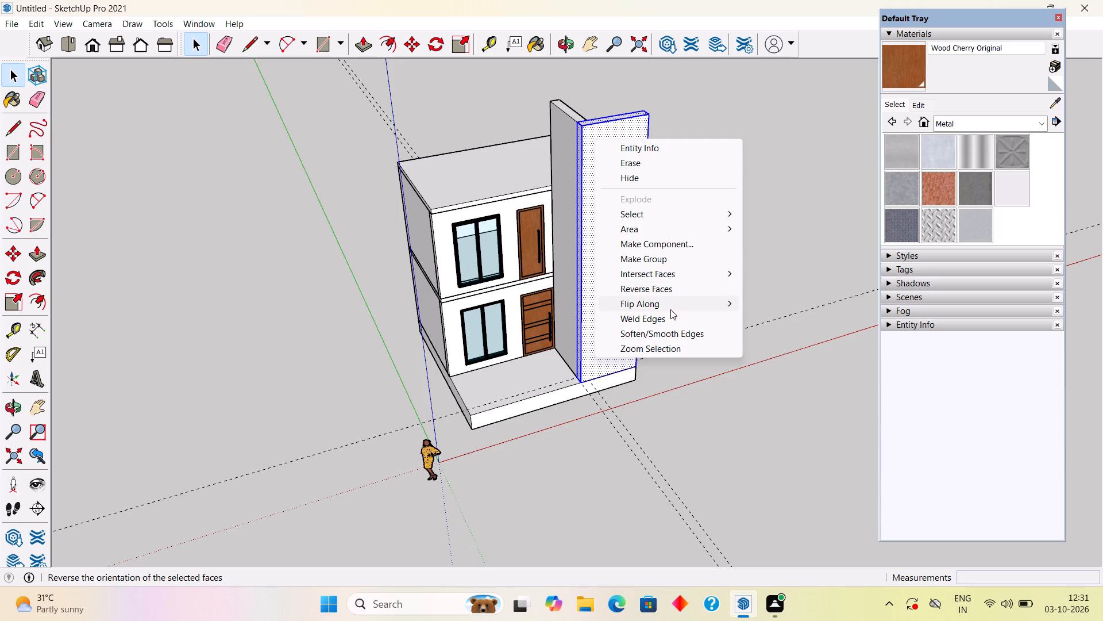
click(662, 258)
middle_drag(691, 246, 510, 255)
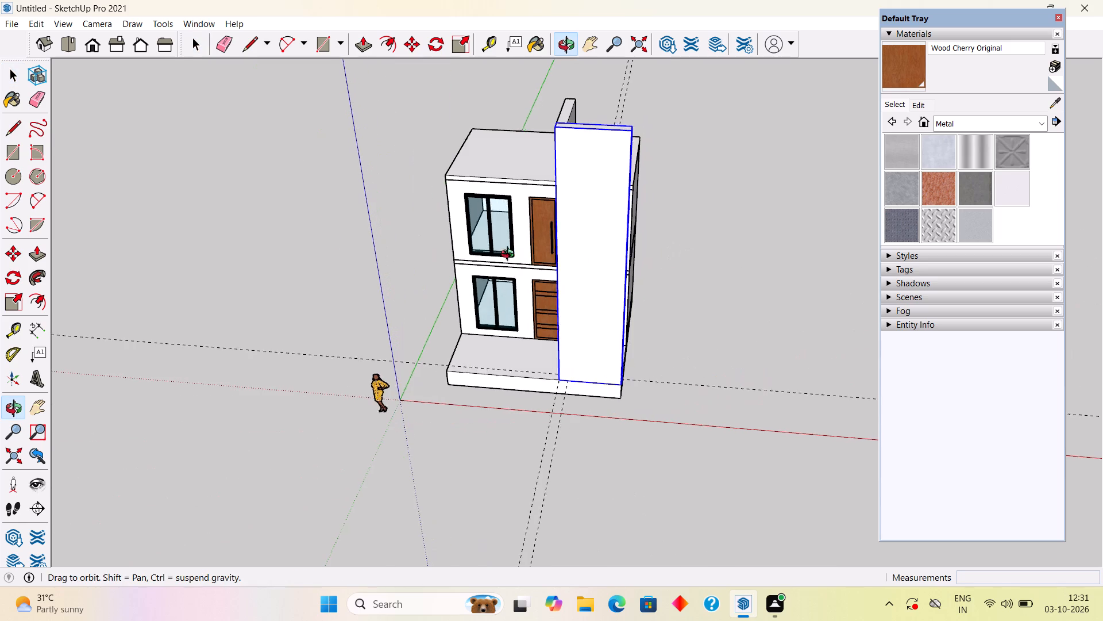
middle_drag(510, 255, 509, 255)
click(842, 320)
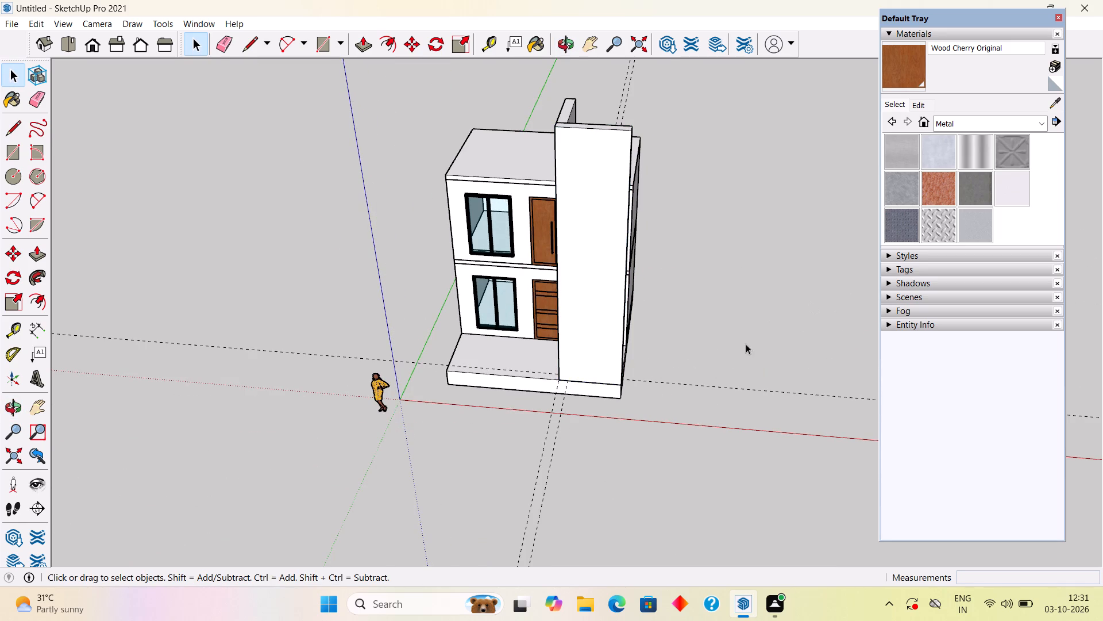
Place a vertical centre guide on the front panel, 3' 6" in from its outer side edge.
scroll(631, 375, up, 4)
middle_drag(576, 381, 654, 314)
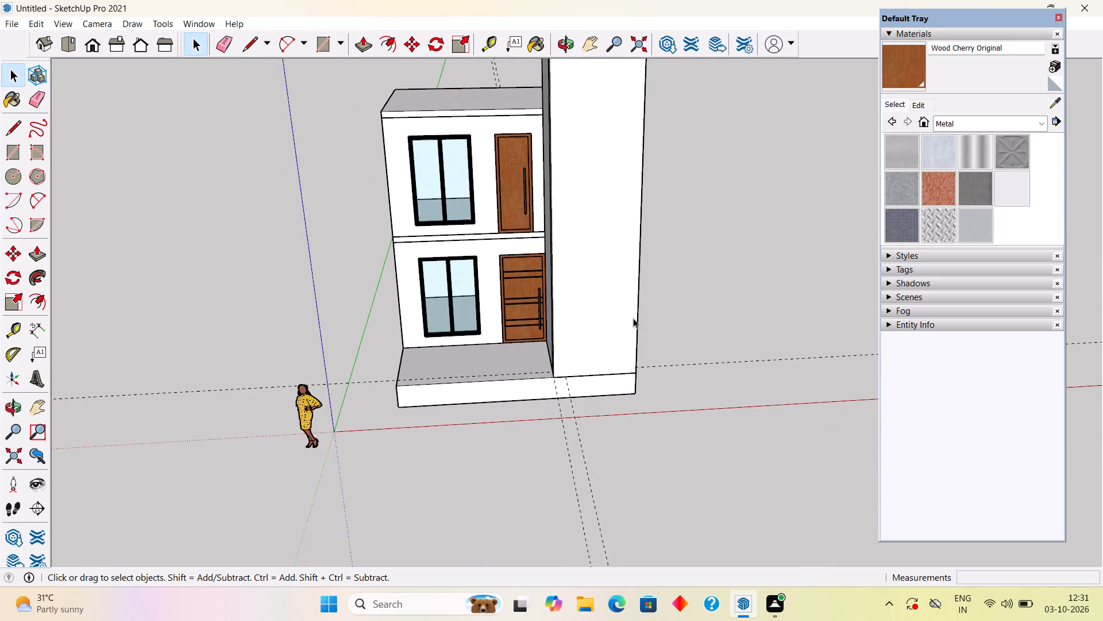
scroll(593, 307, up, 1)
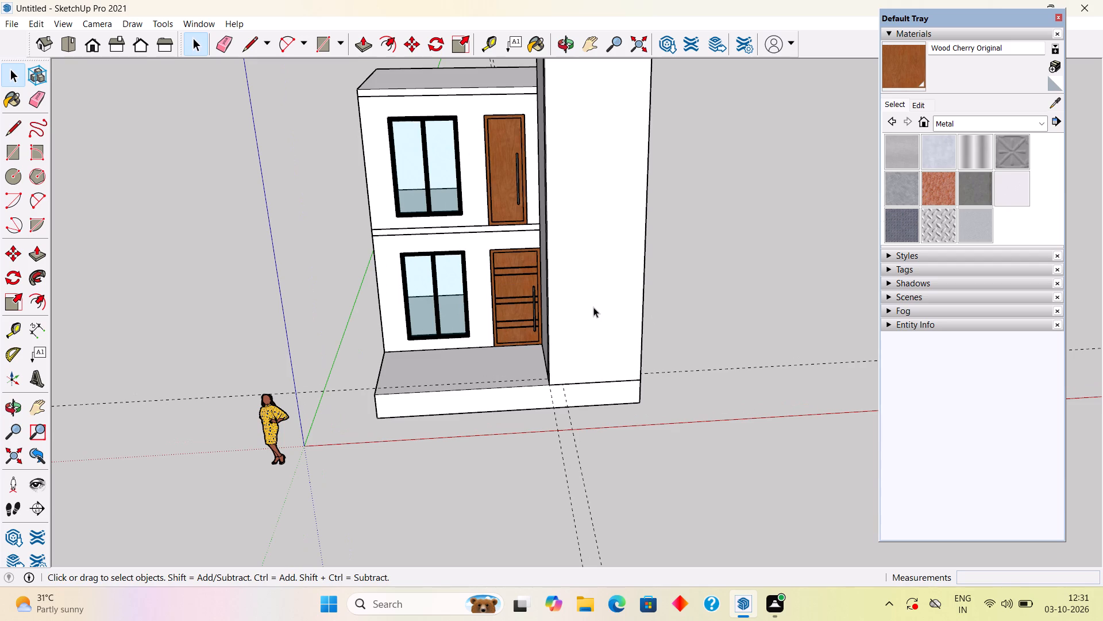
key(t)
click(641, 268)
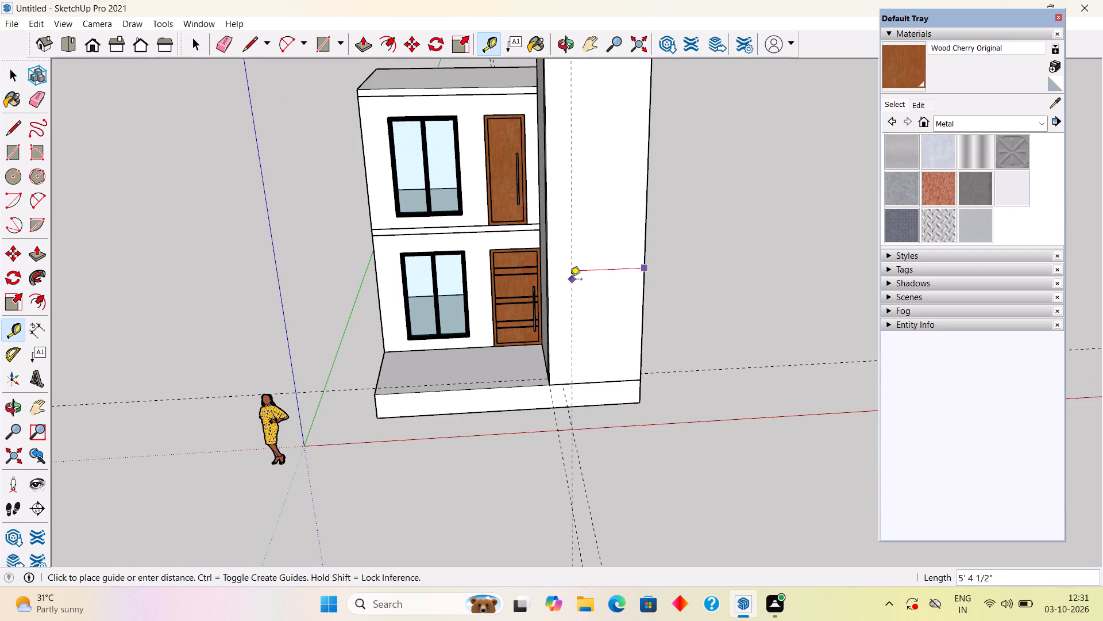
click(595, 384)
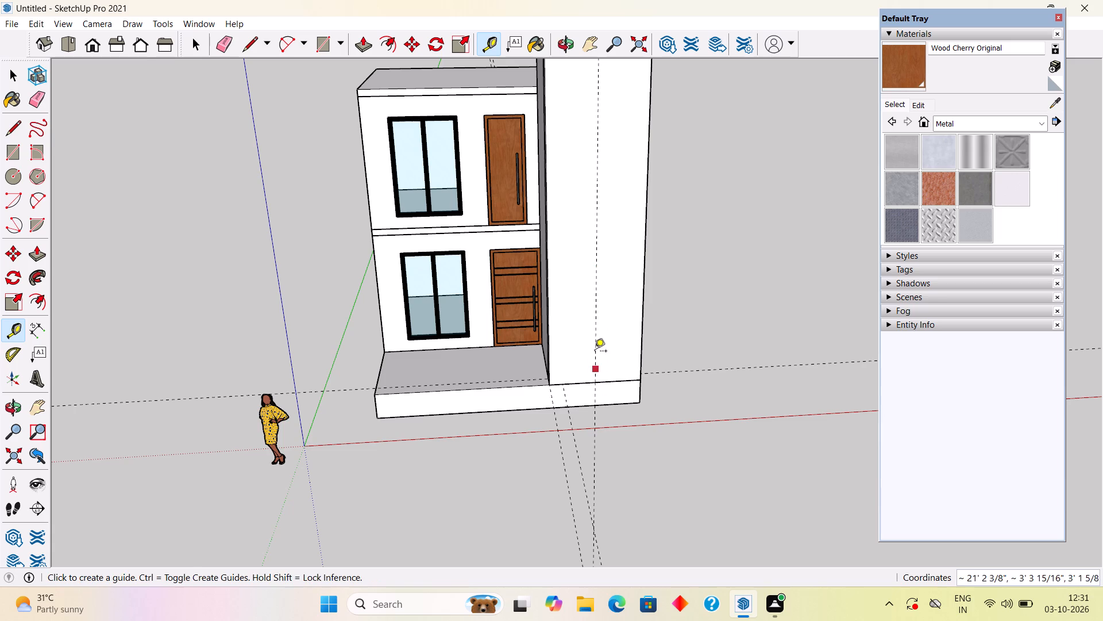
Place vertical guides on the front panel 1' in from each of its two side edges.
middle_drag(591, 297, 546, 320)
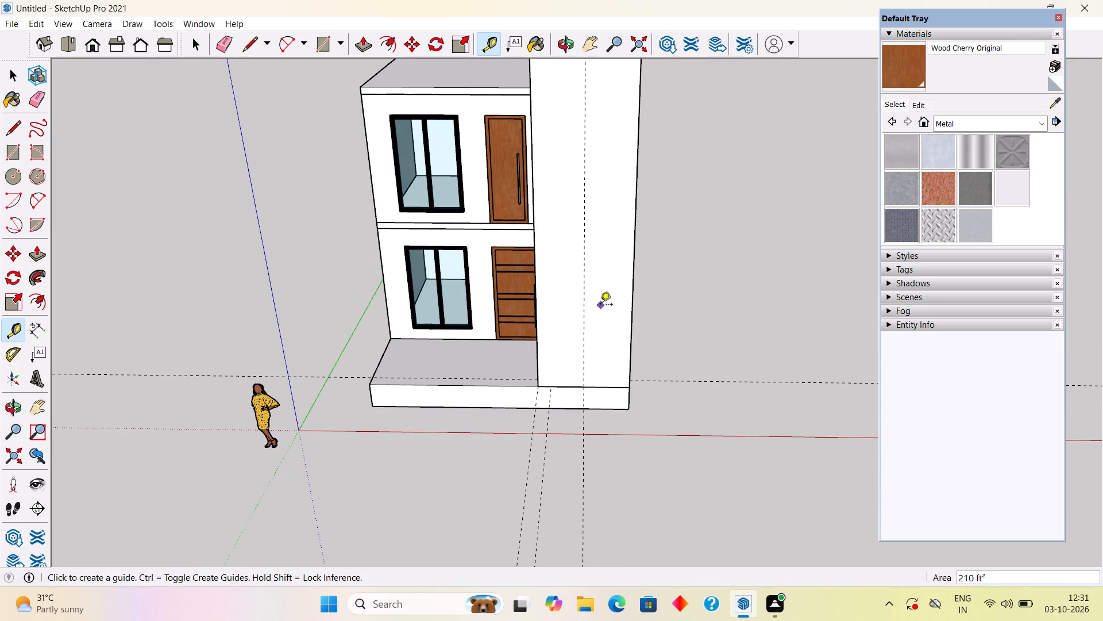
scroll(566, 278, up, 5)
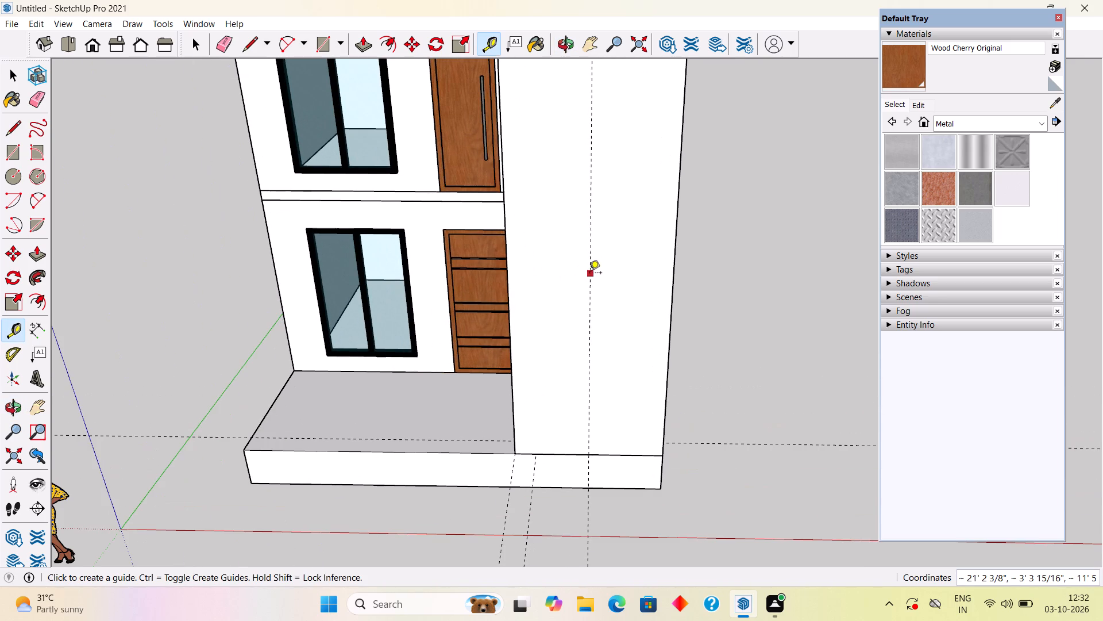
middle_click(589, 274)
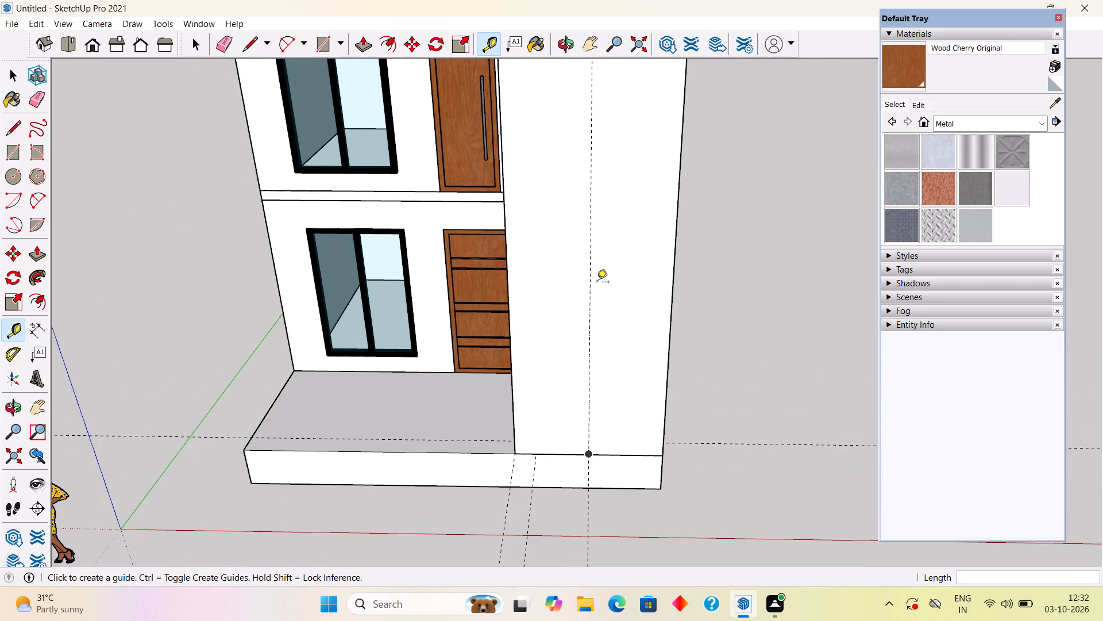
click(509, 315)
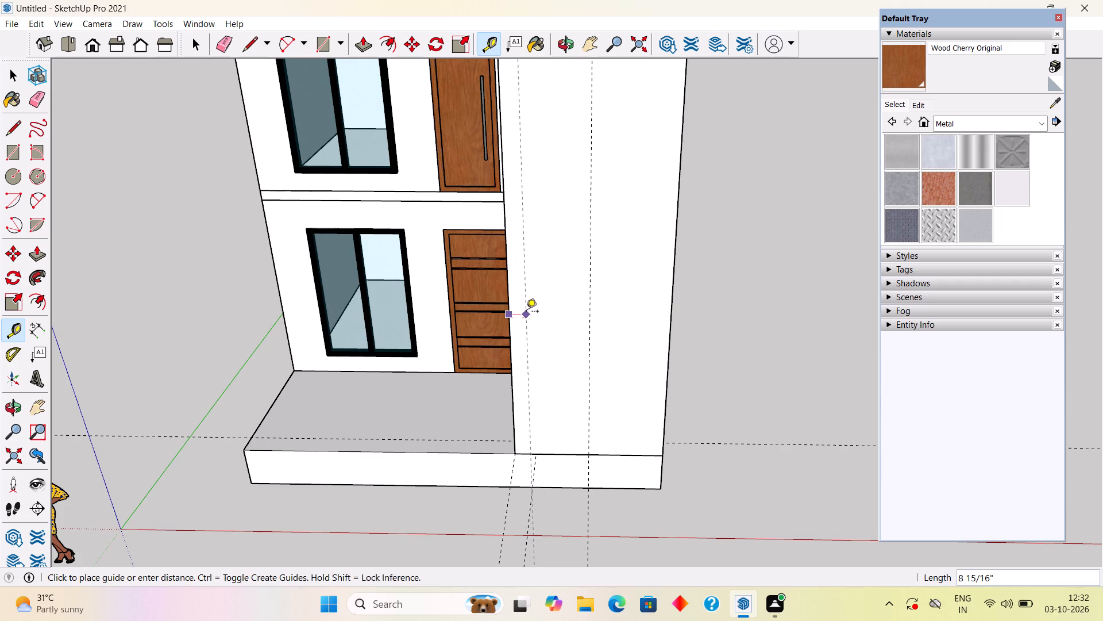
text(1')
key(Return)
scroll(527, 313, down, 9)
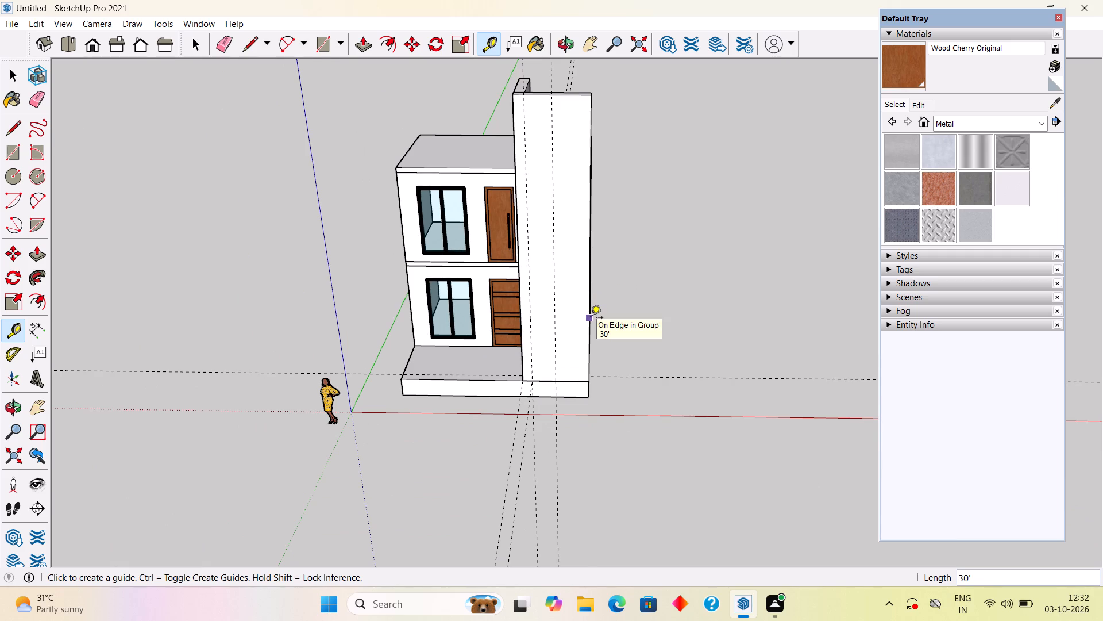
click(591, 319)
text(1')
key(Return)
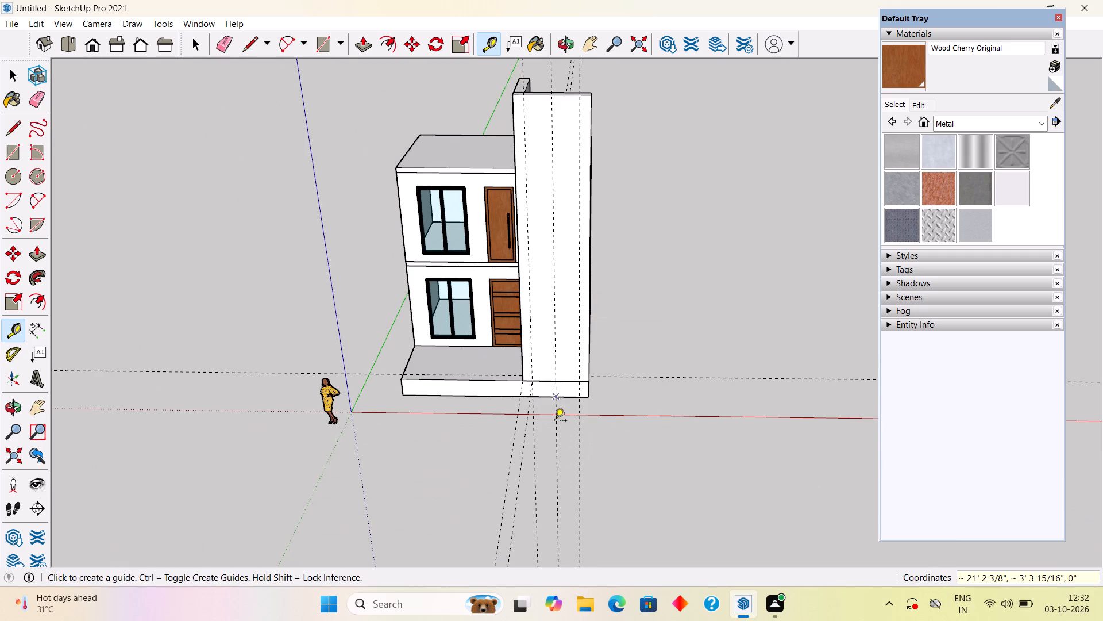
Place horizontal guides on the front panel 1' above its bottom edge and 1' below its top edge.
click(564, 385)
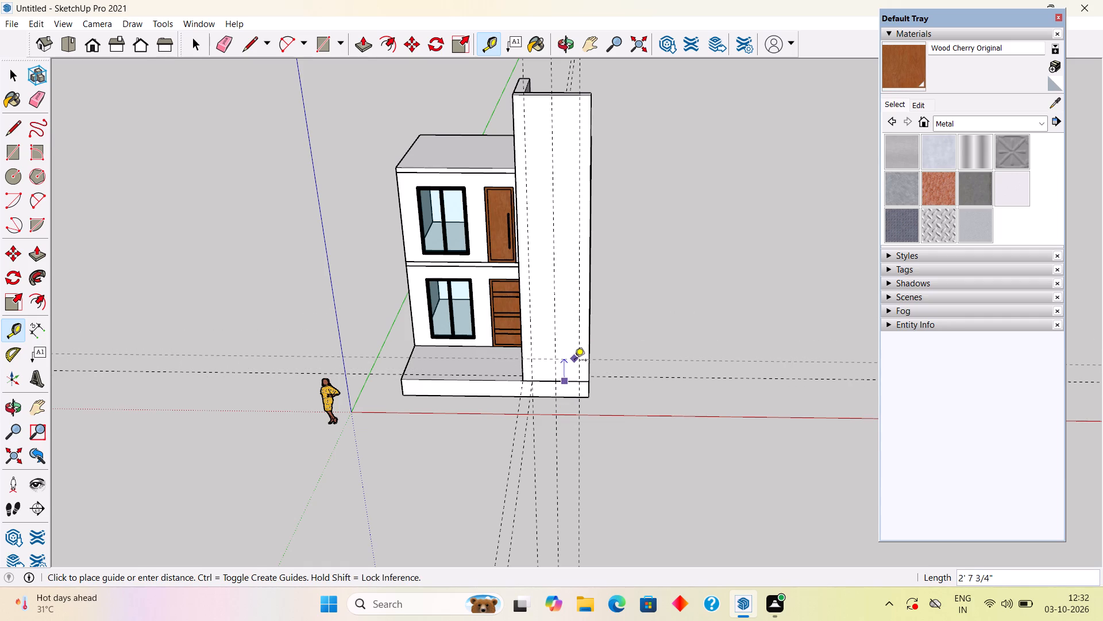
text(1')
key(Return)
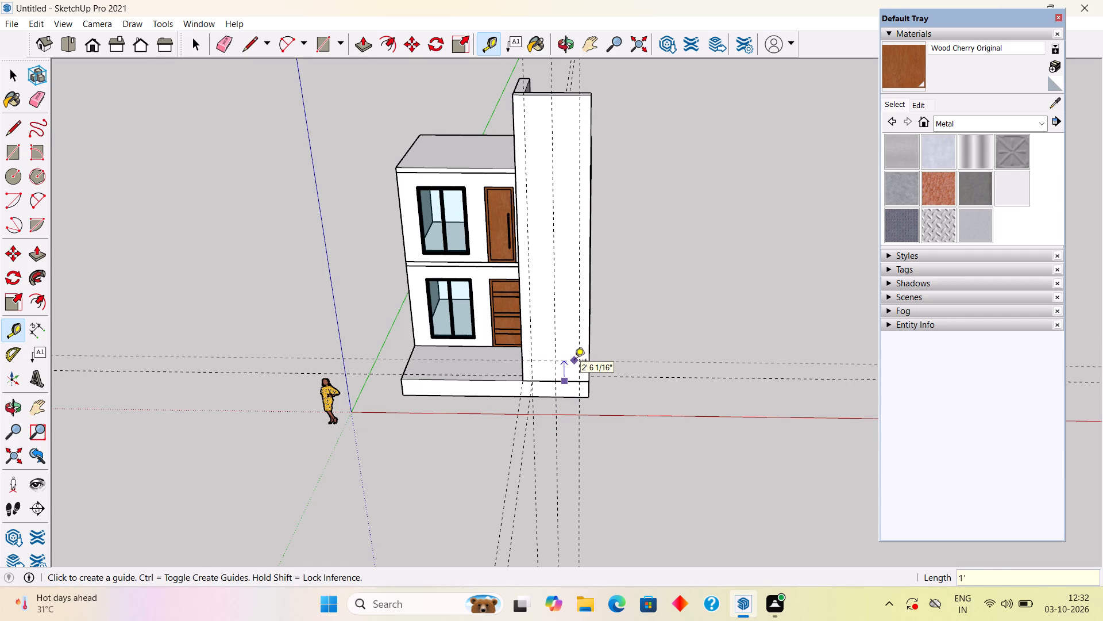
click(568, 98)
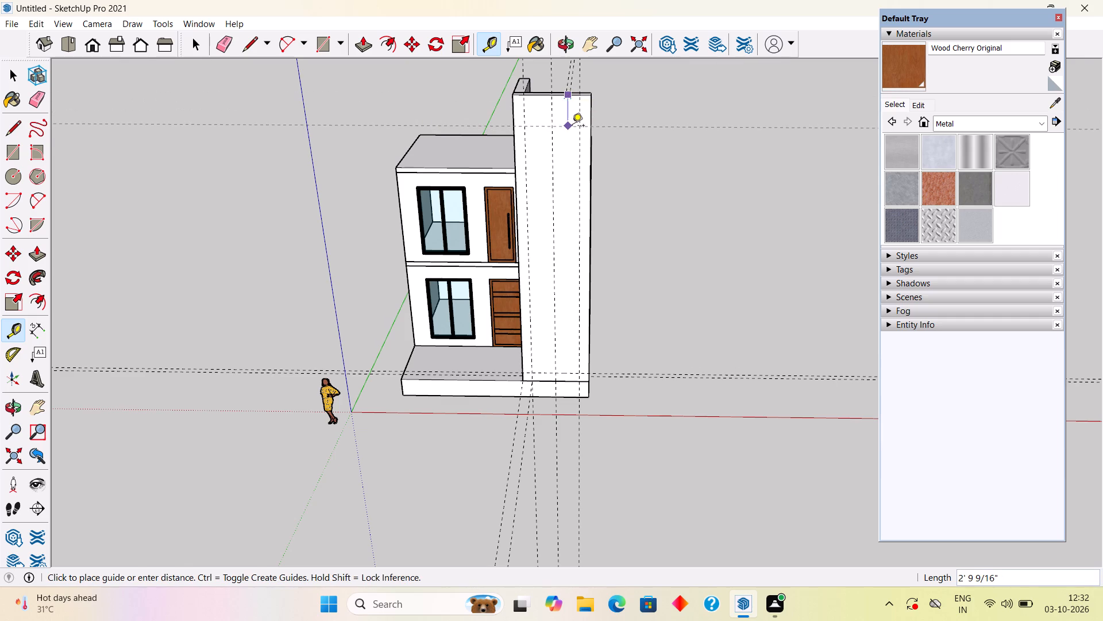
text(1')
key(Return)
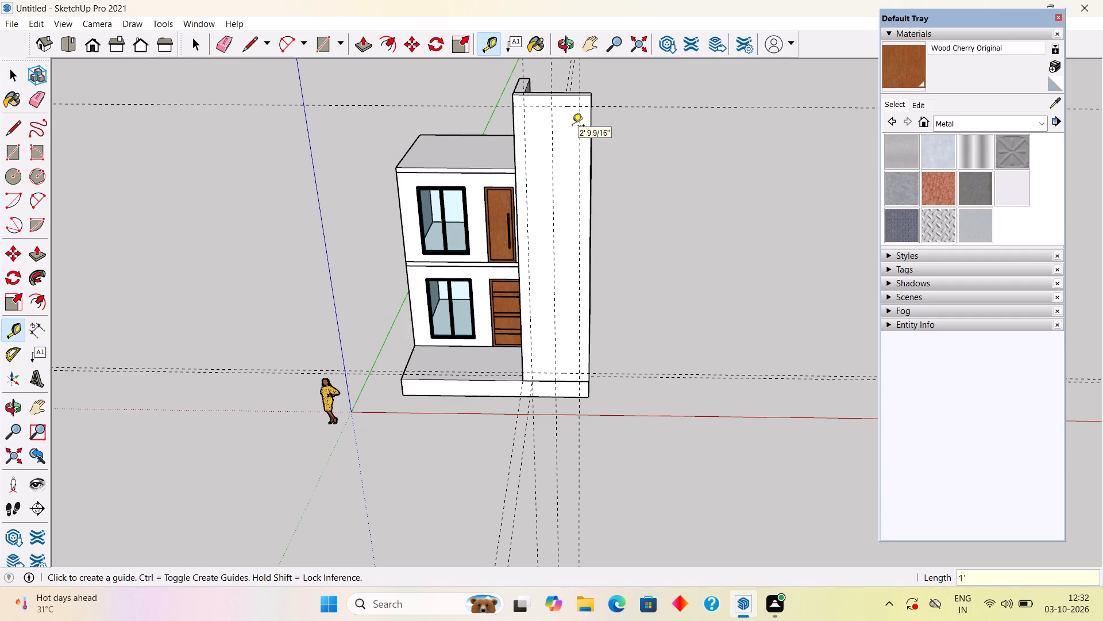
key(space)
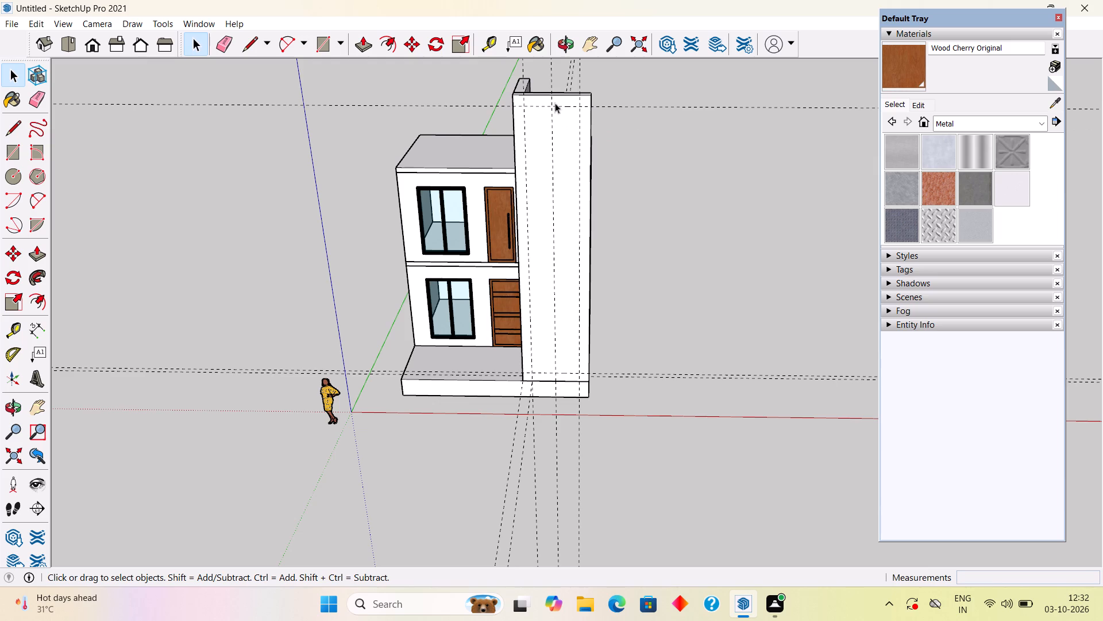
Inside the front panel's group, draw a 5' wide rectangle on its front face between the outer guide intersections.
triple_click(572, 192)
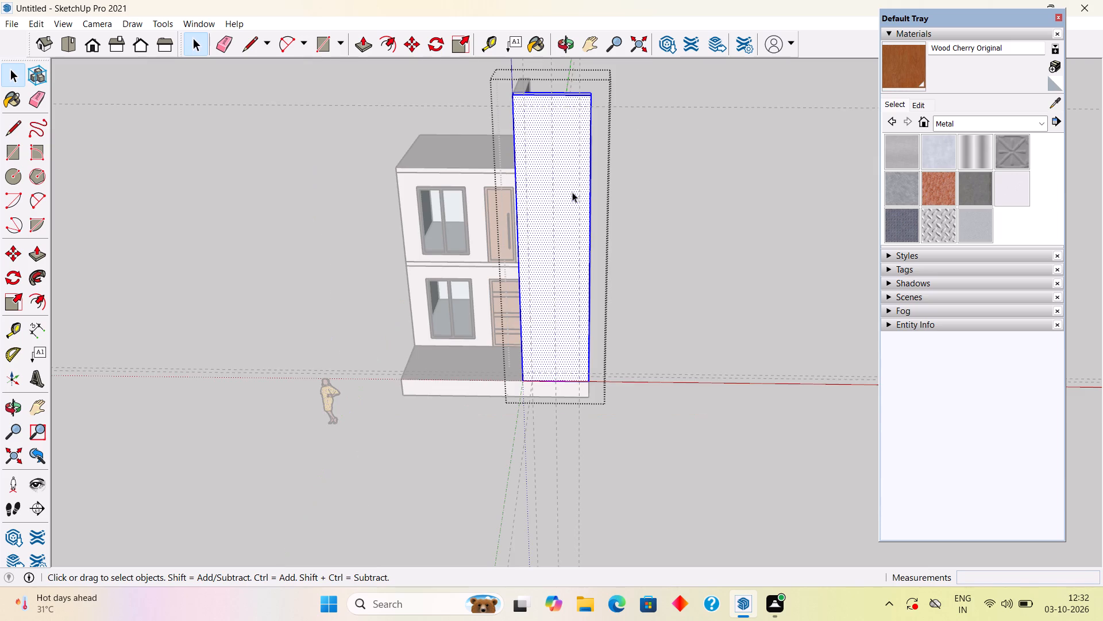
key(r)
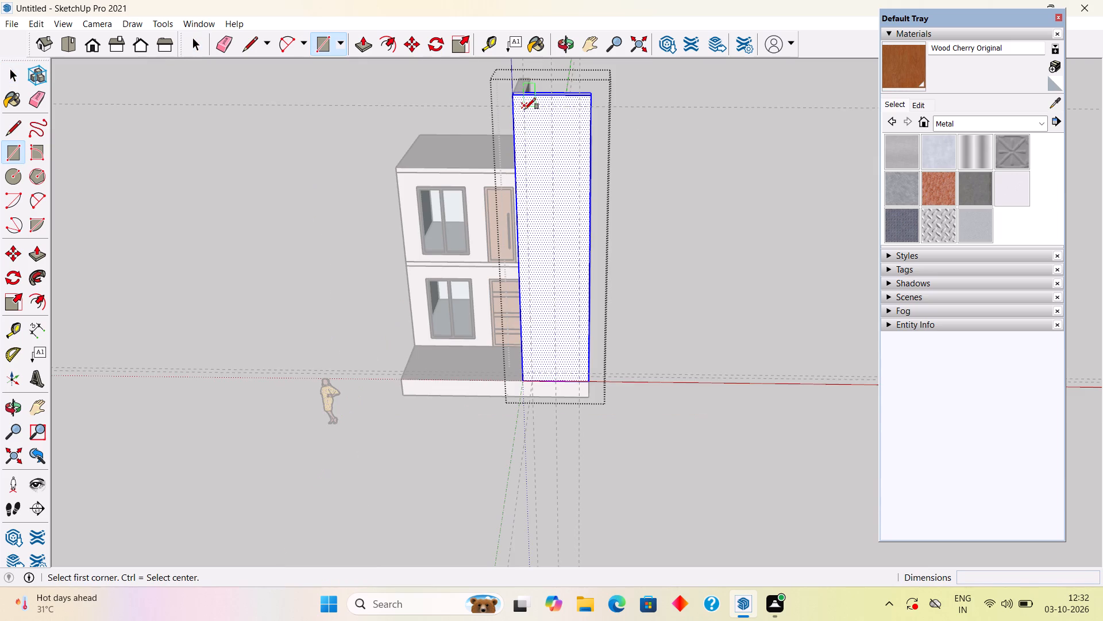
click(524, 109)
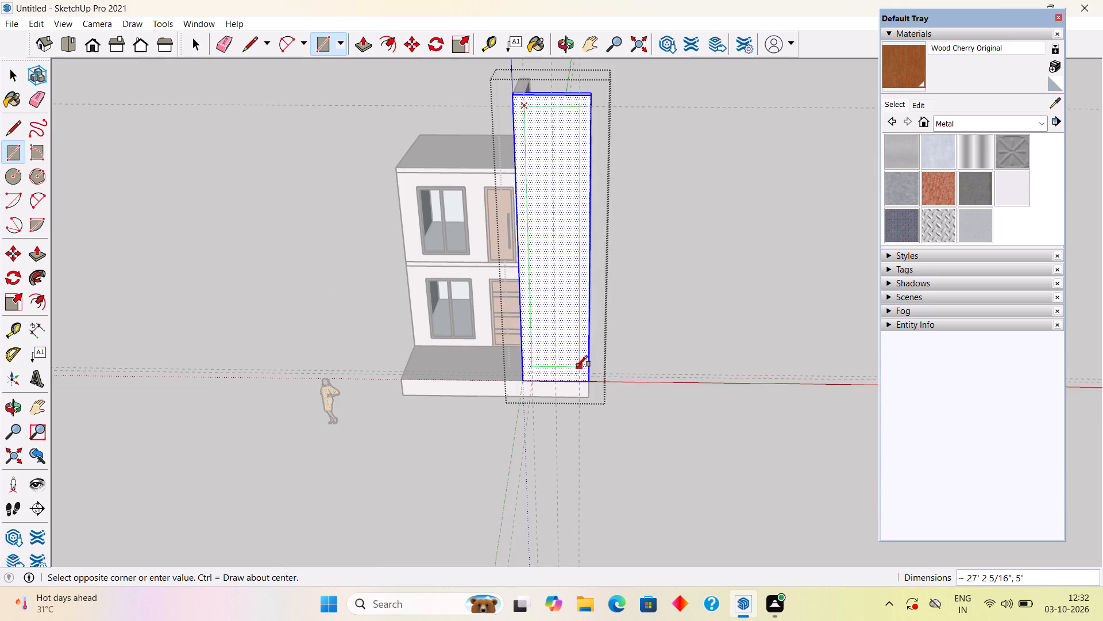
click(576, 374)
key(space)
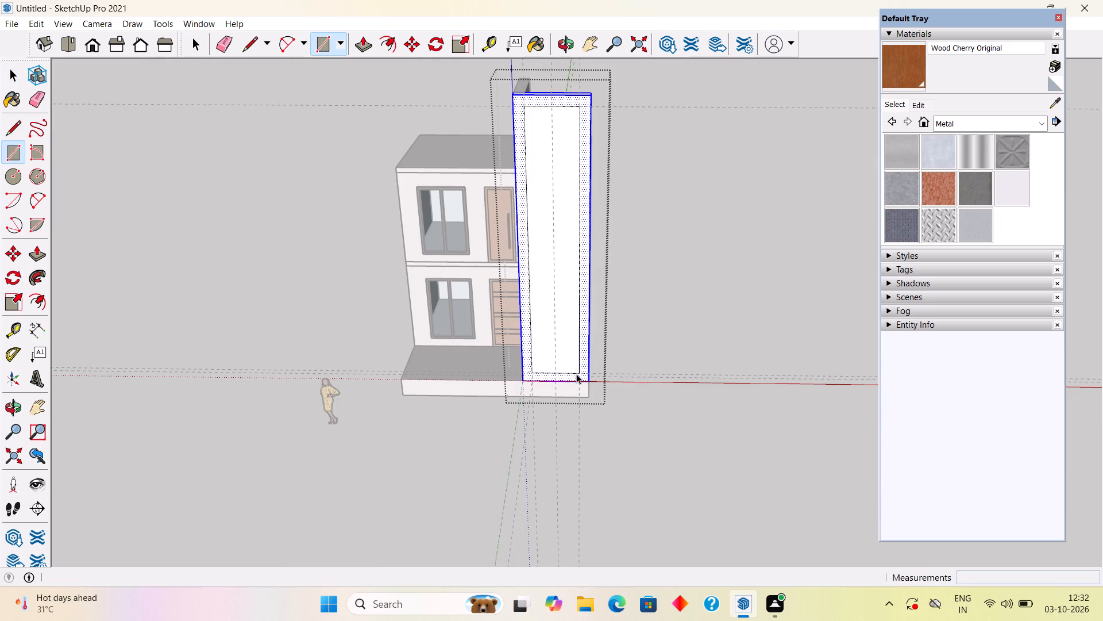
Push the inner rectangle back 1' through the front panel to cut a tall opening framed by the panel's border.
click(545, 316)
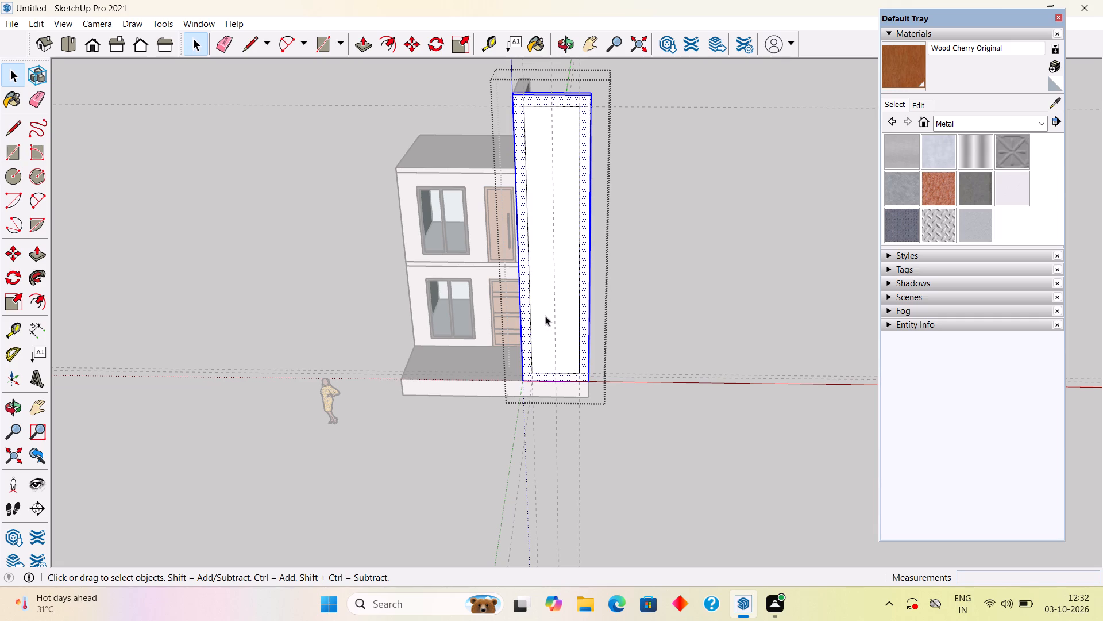
scroll(545, 316, up, 1)
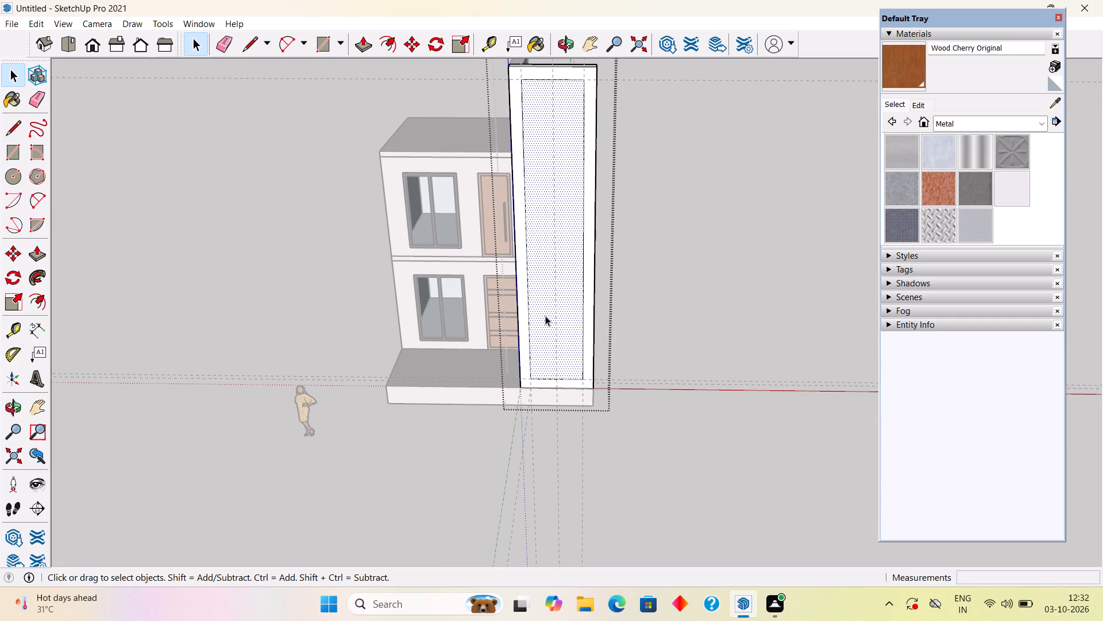
key(p)
drag(545, 316, 545, 306)
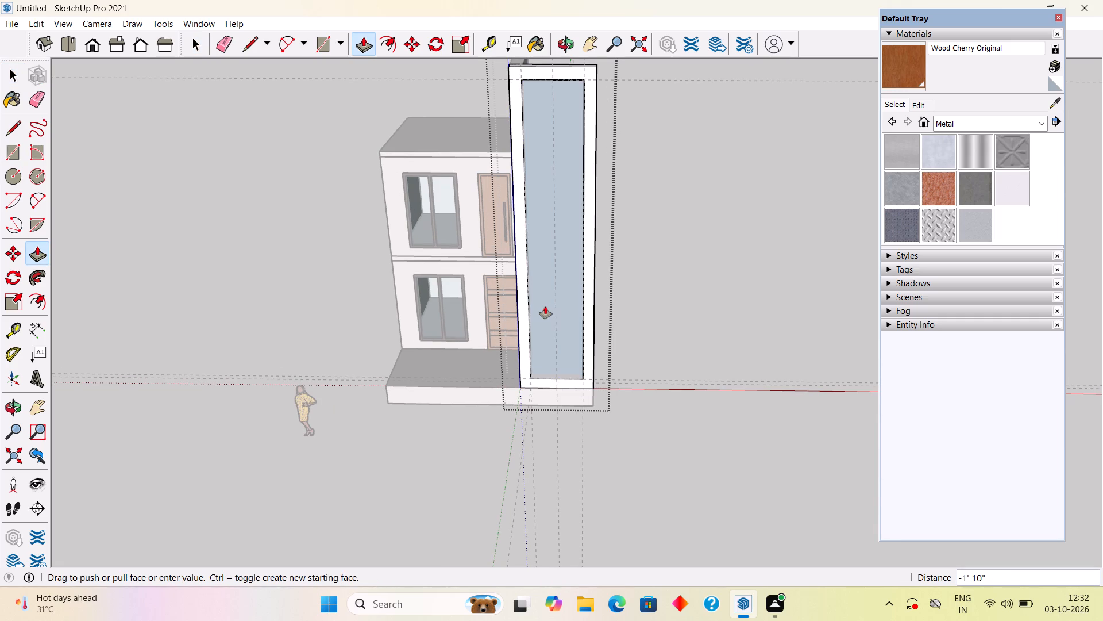
drag(545, 306, 548, 274)
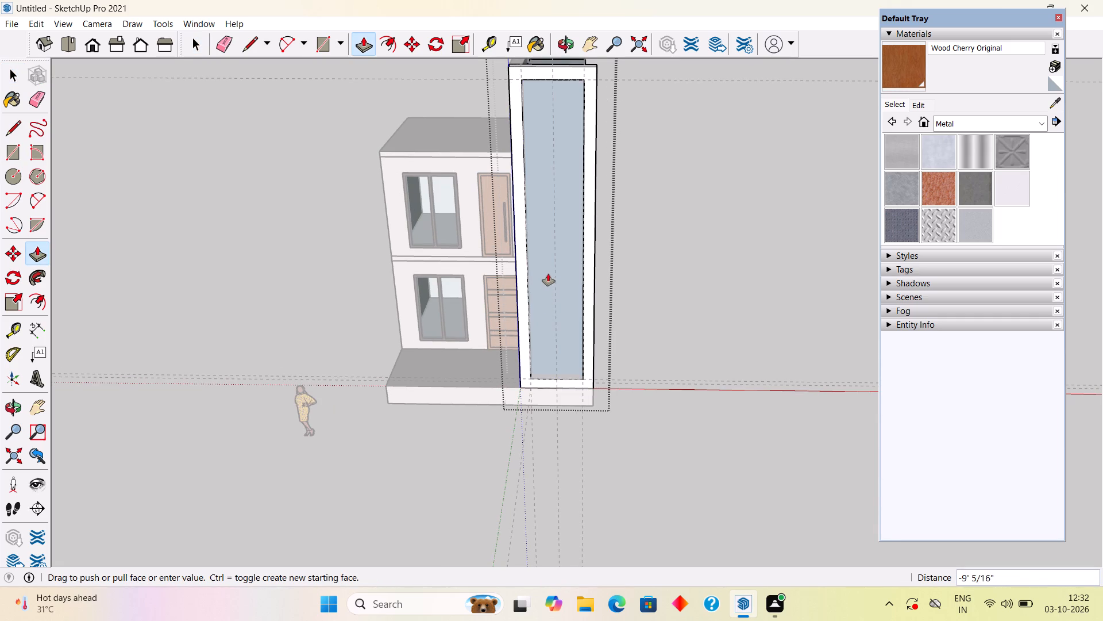
drag(548, 274, 563, 283)
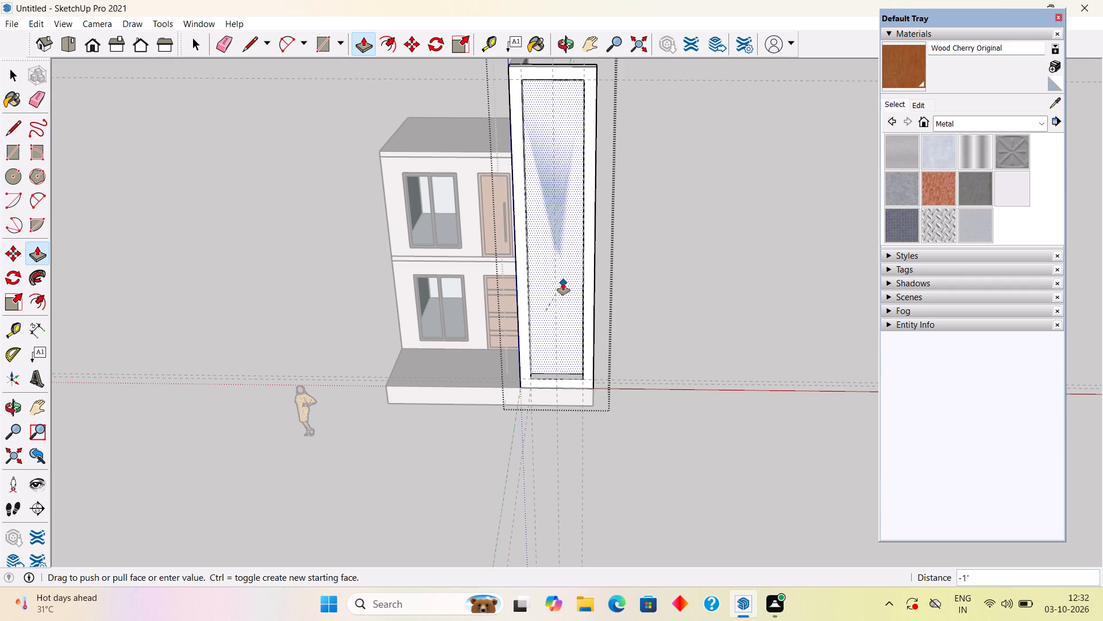
key(space)
middle_drag(561, 283, 582, 273)
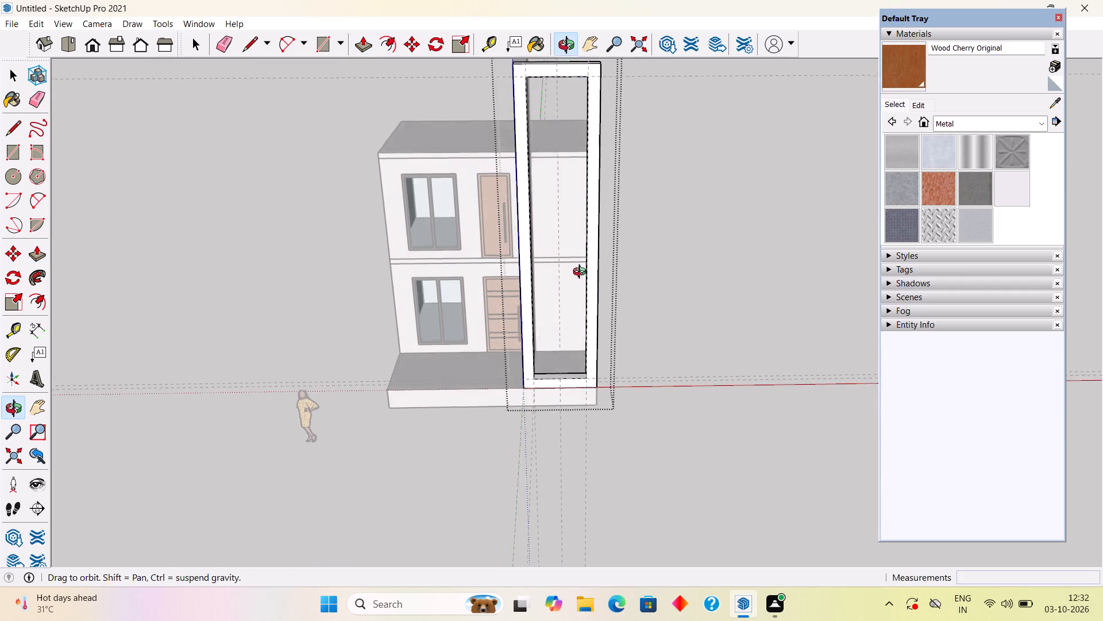
middle_drag(582, 273, 676, 274)
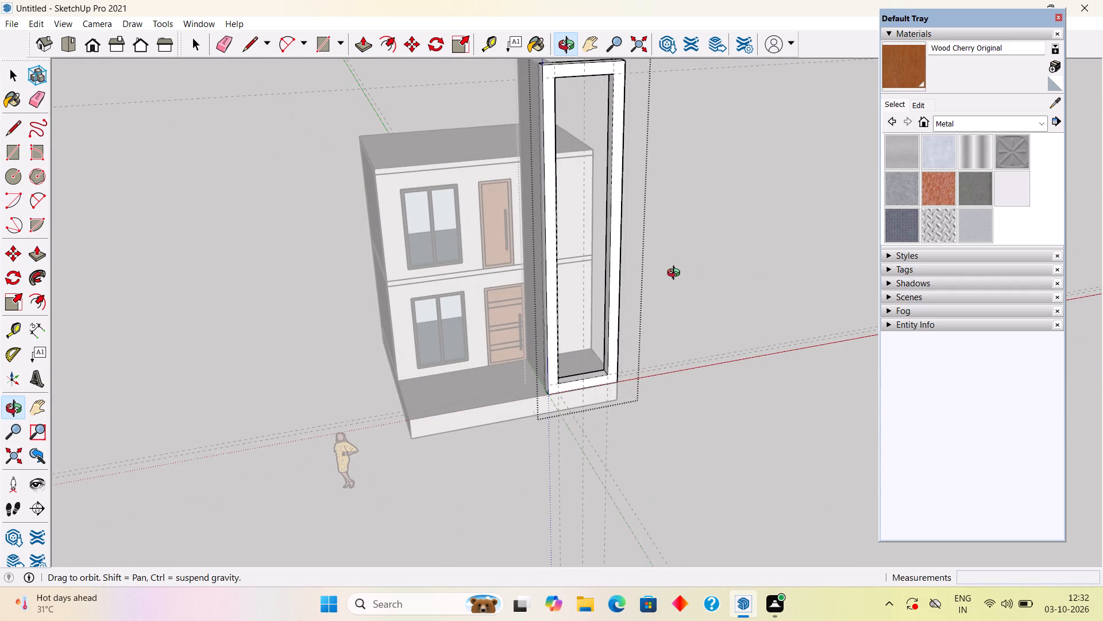
middle_drag(676, 274, 643, 271)
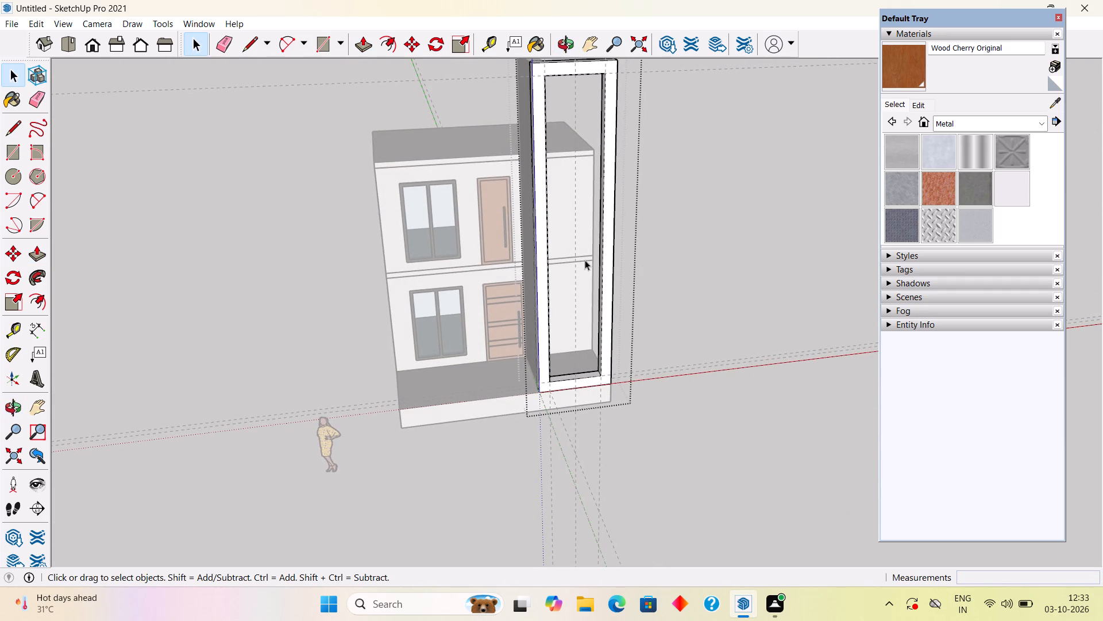
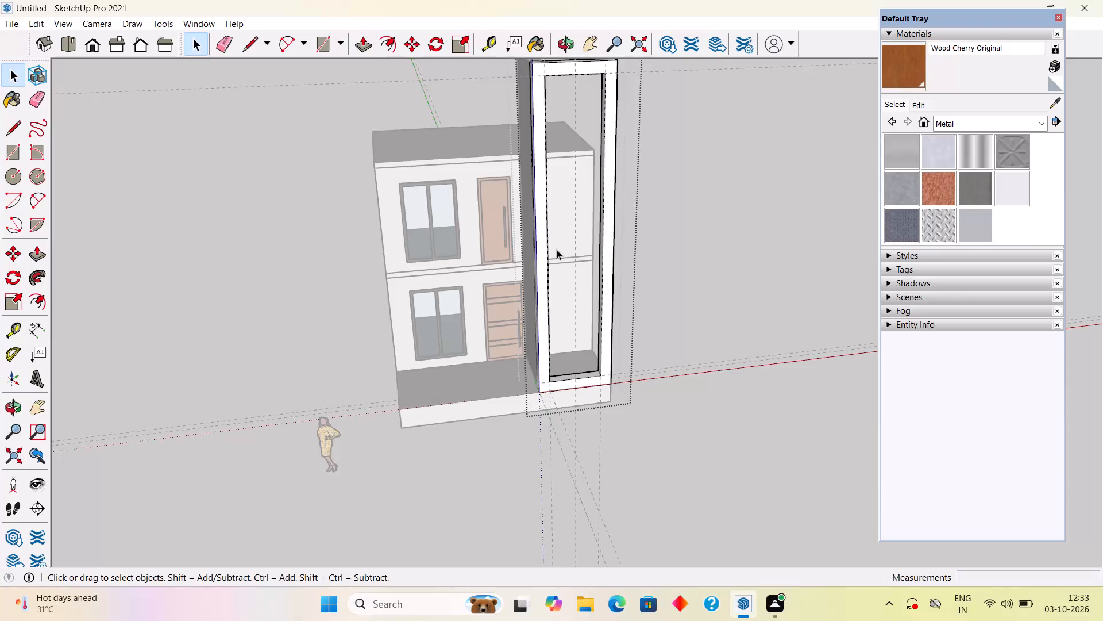
Outside the front panel's group, draw a 5' by 28' rectangle that fills the panel's tall opening.
click(653, 254)
scroll(569, 234, down, 4)
scroll(543, 132, up, 4)
key(r)
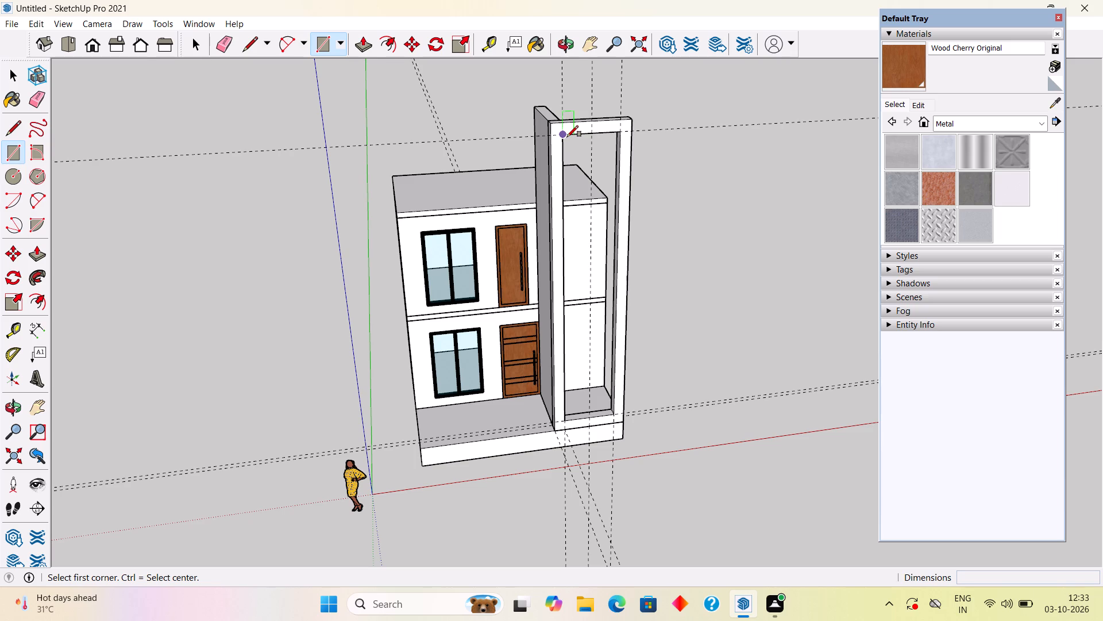
click(567, 137)
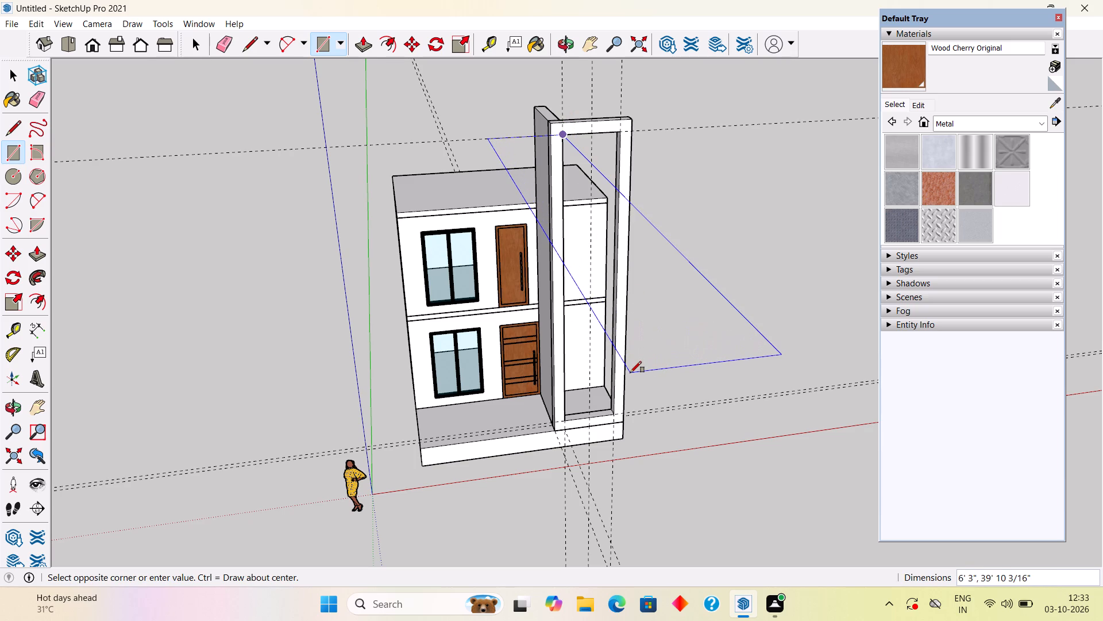
click(612, 415)
key(space)
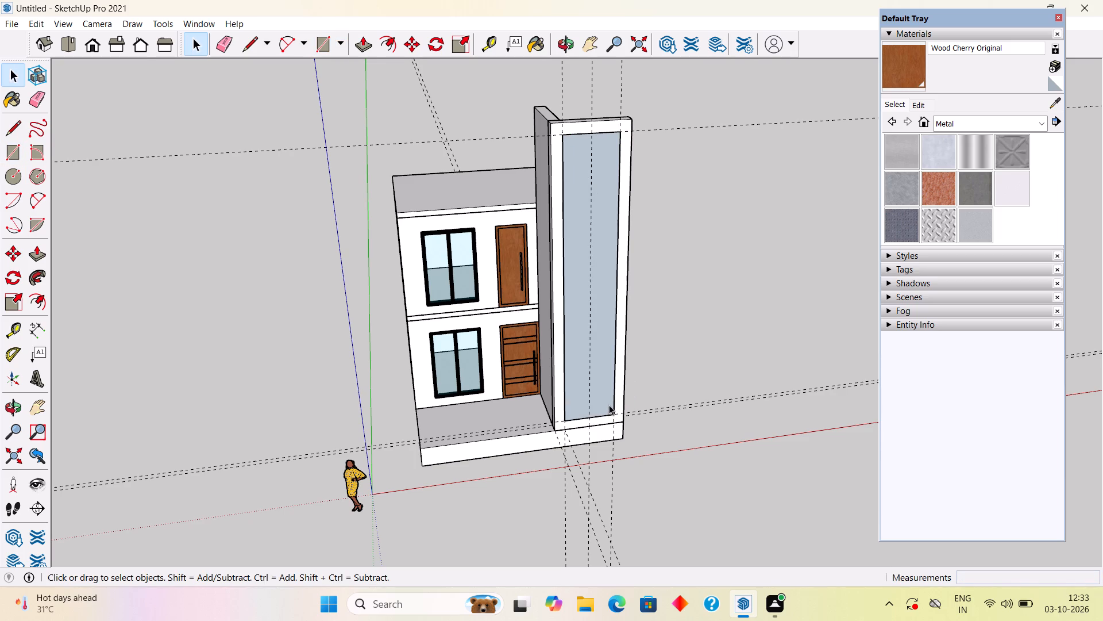
Offset the new rectangle's edges 3" inward to outline a window frame border.
key(f)
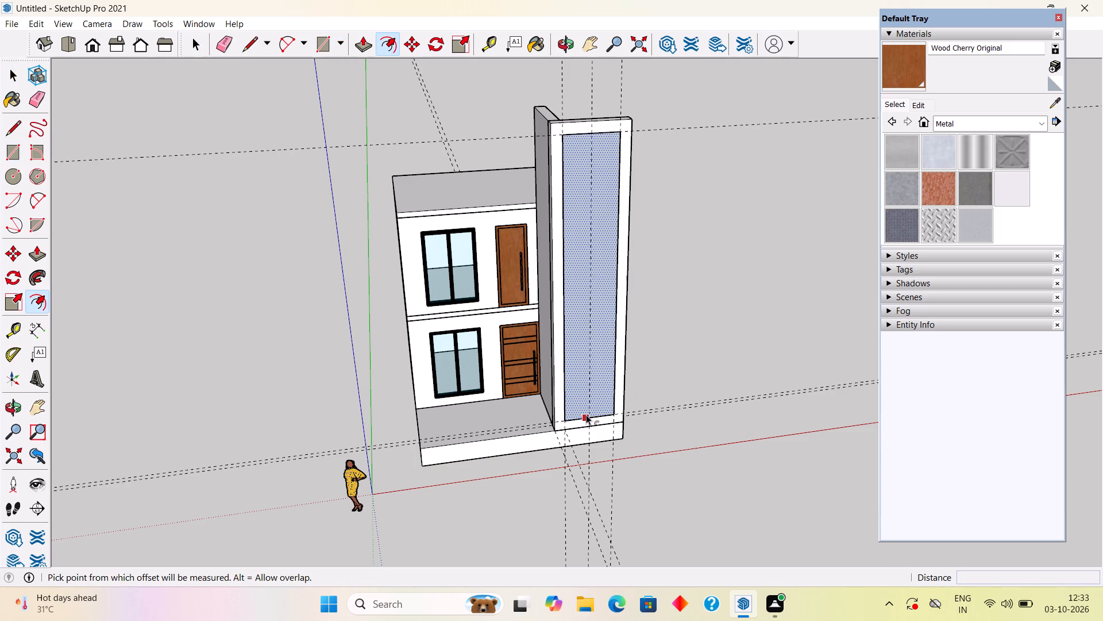
click(586, 415)
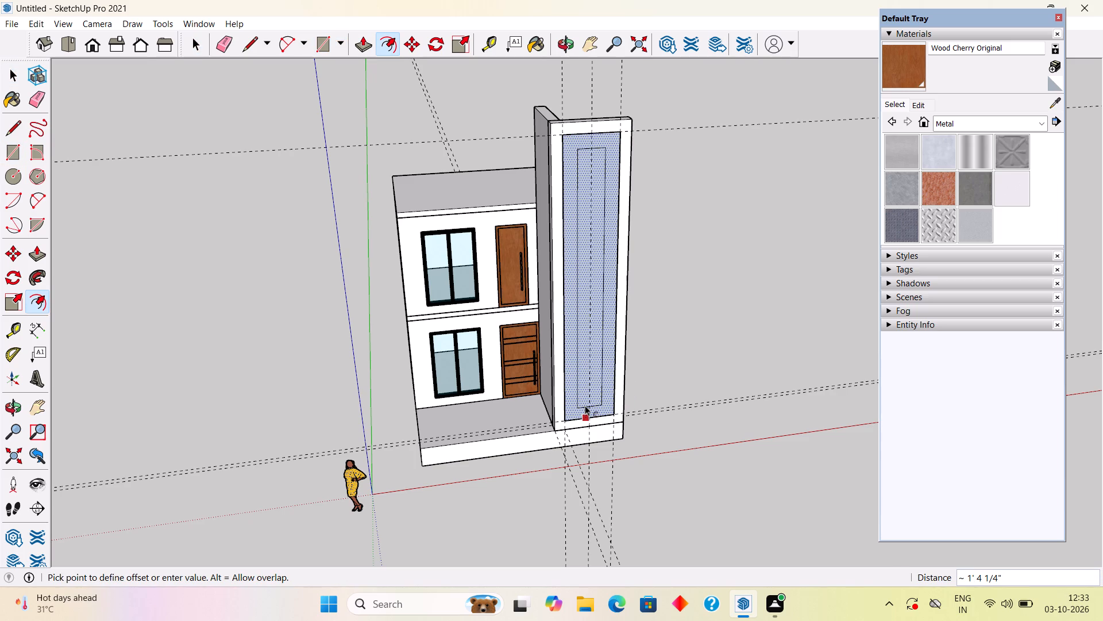
text(3")
key(Return)
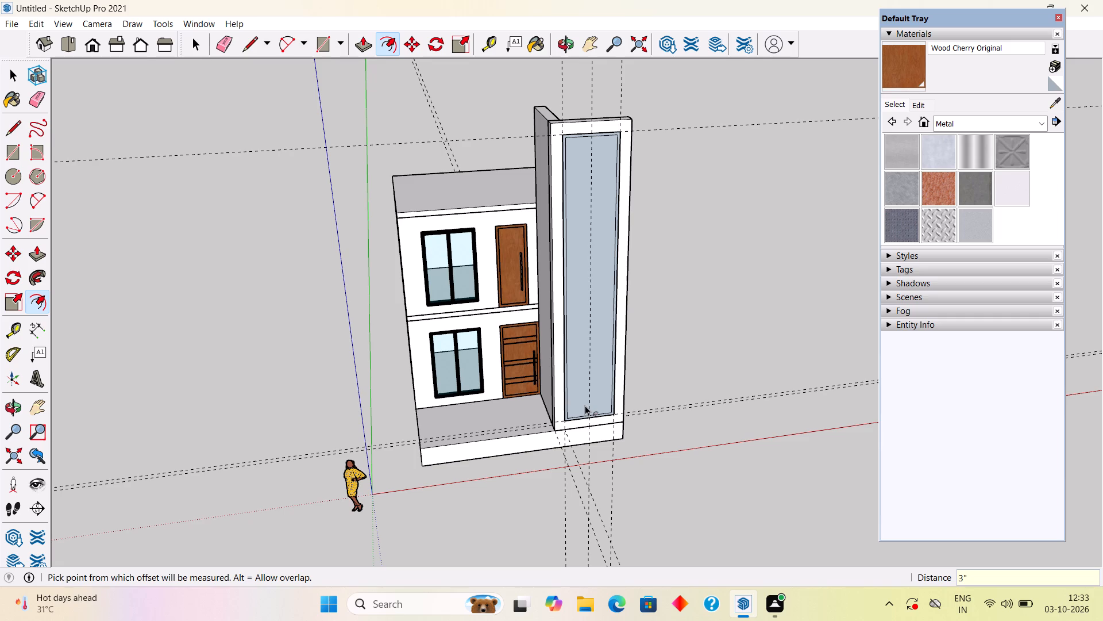
key(space)
Place vertical guides 1.5" to each side of the centre guide on the tall window face.
key(t)
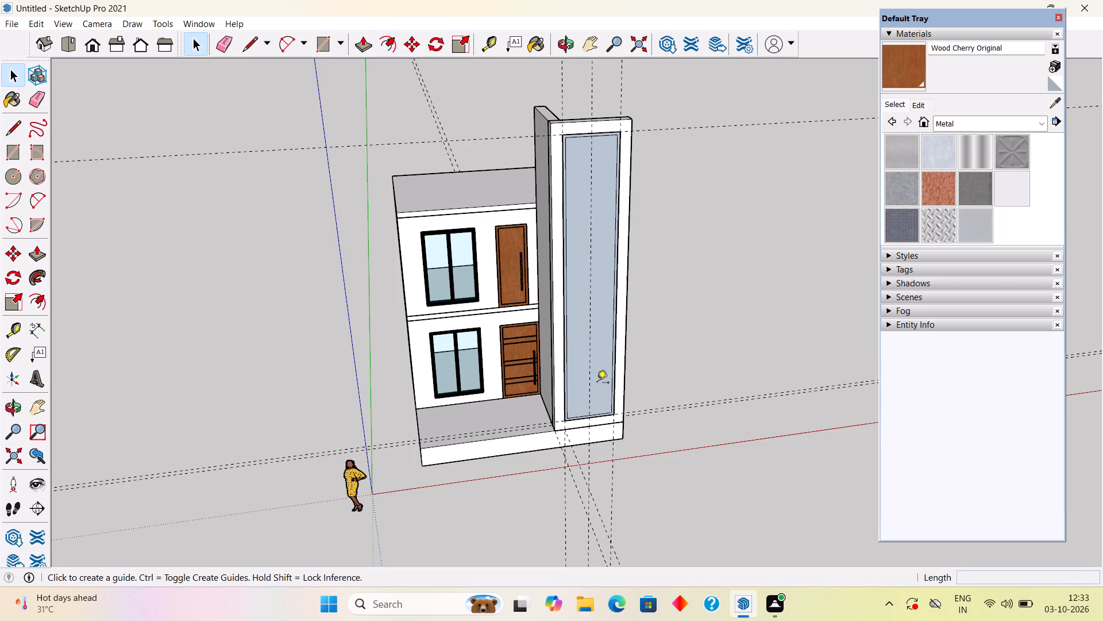
click(588, 377)
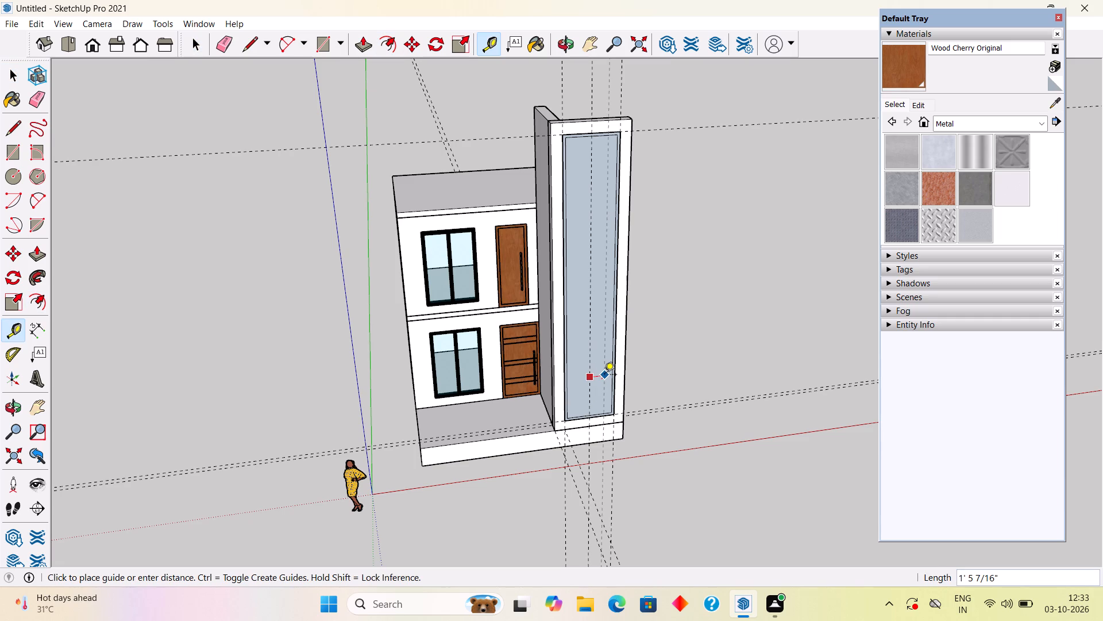
middle_drag(606, 375, 528, 394)
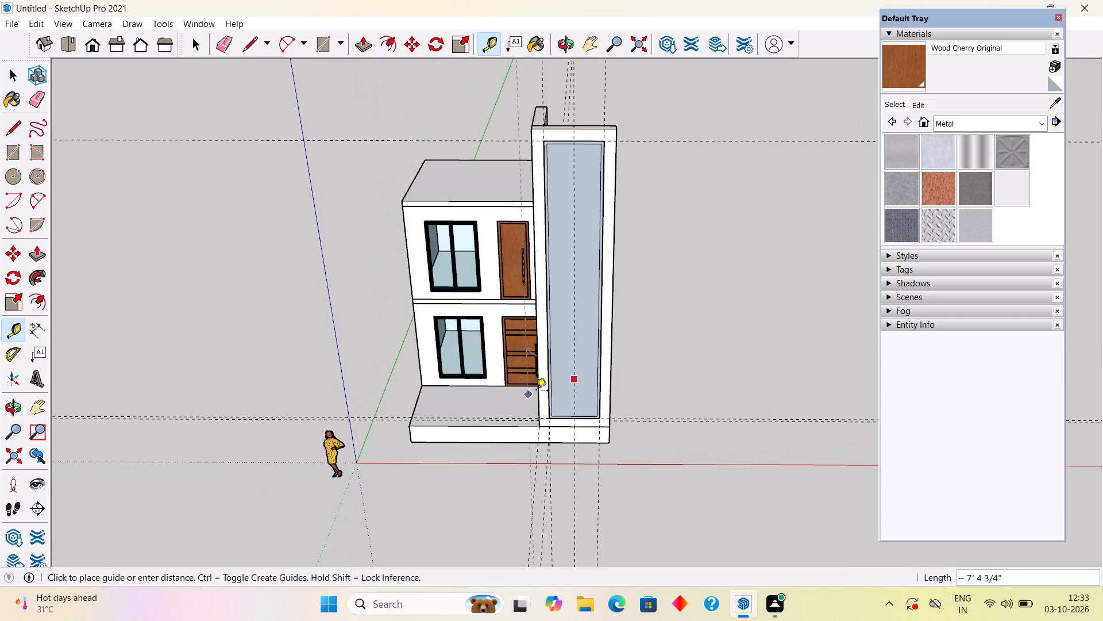
text(1.5")
key(Return)
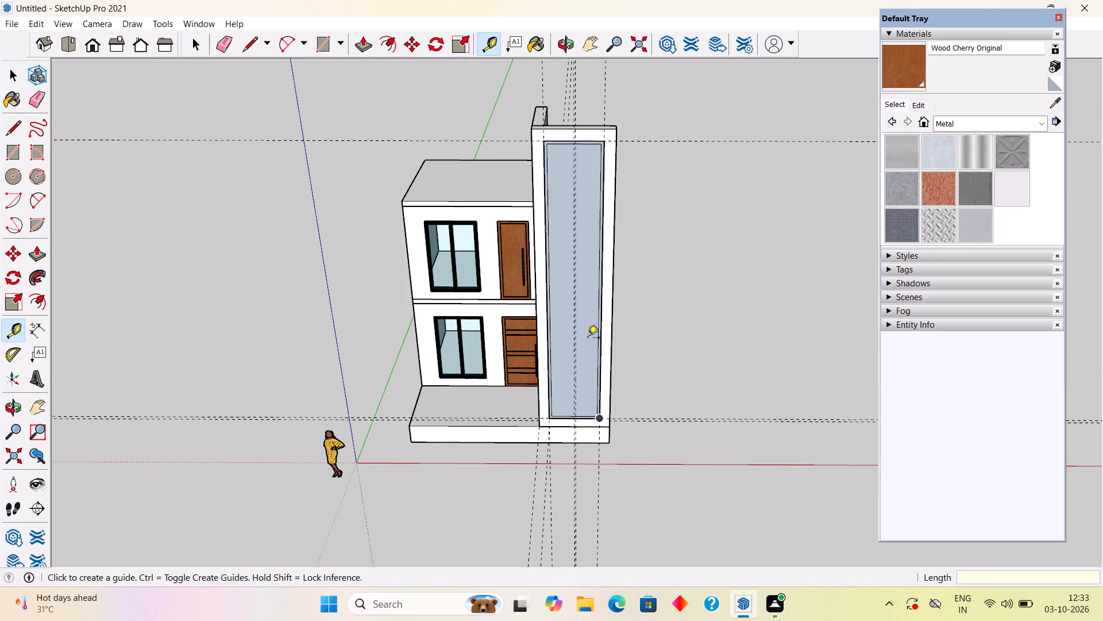
scroll(514, 340, up, 5)
scroll(607, 320, up, 8)
click(639, 312)
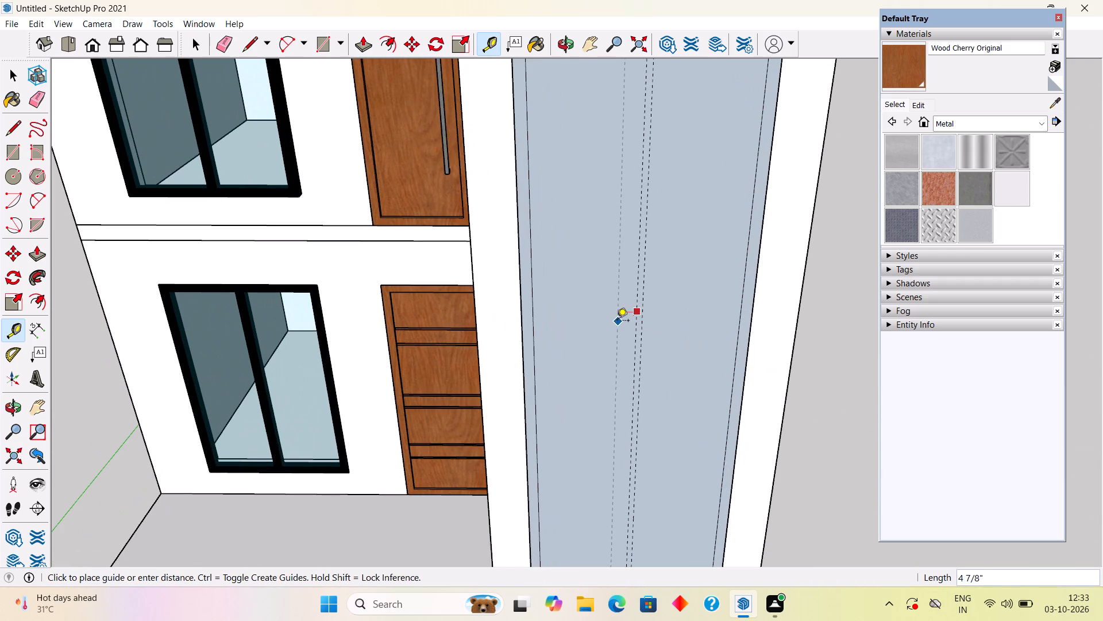
text(1.5")
key(Return)
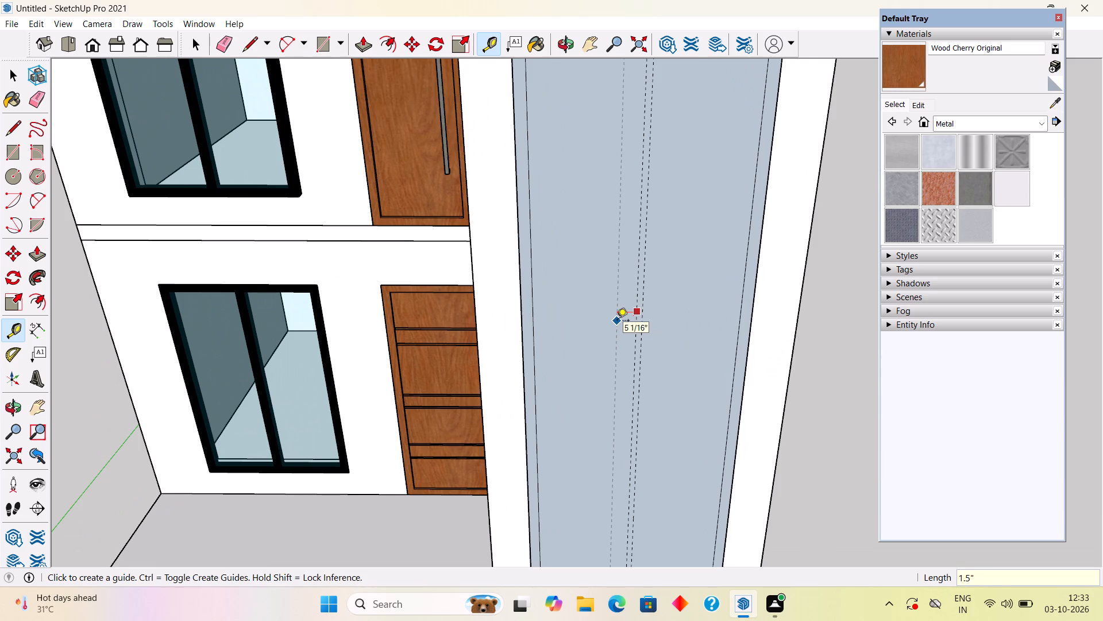
key(space)
Draw two 27' 6" vertical lines along the 1.5" guides, from edge to edge of the inner rectangle, to outline a central mullion.
scroll(617, 321, down, 9)
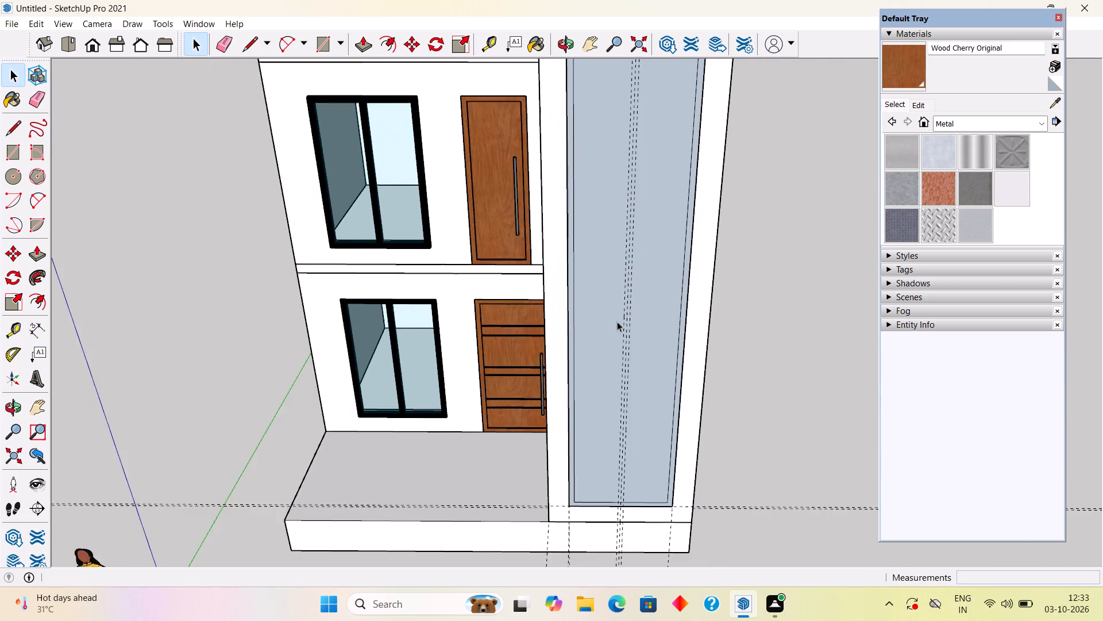
scroll(631, 287, down, 5)
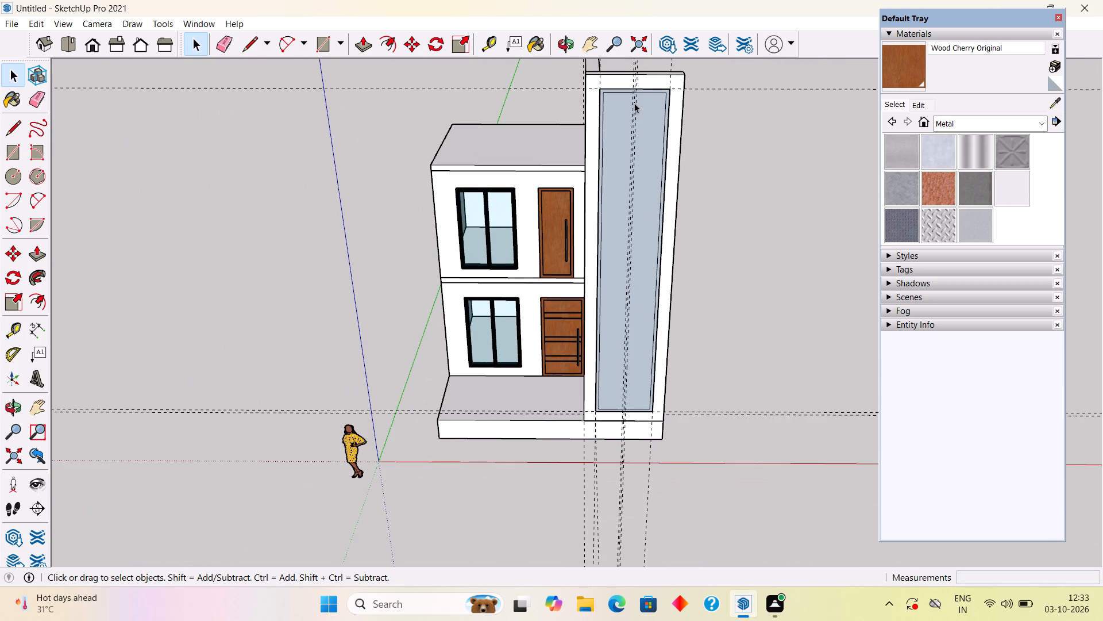
key(l)
scroll(628, 98, up, 8)
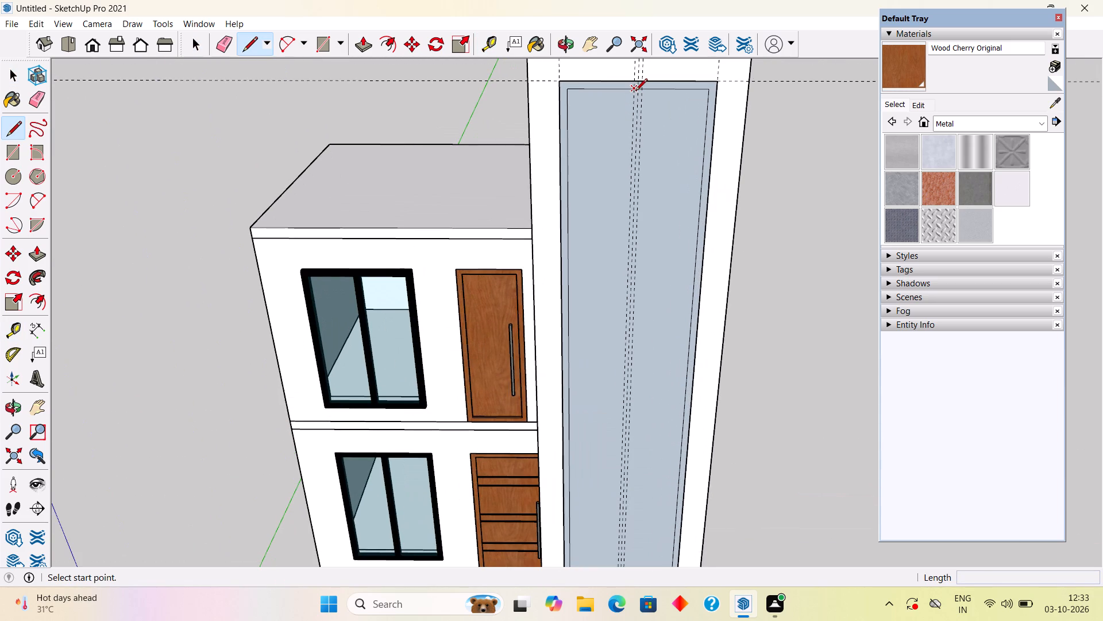
click(635, 91)
scroll(649, 390, down, 5)
scroll(645, 496, down, 10)
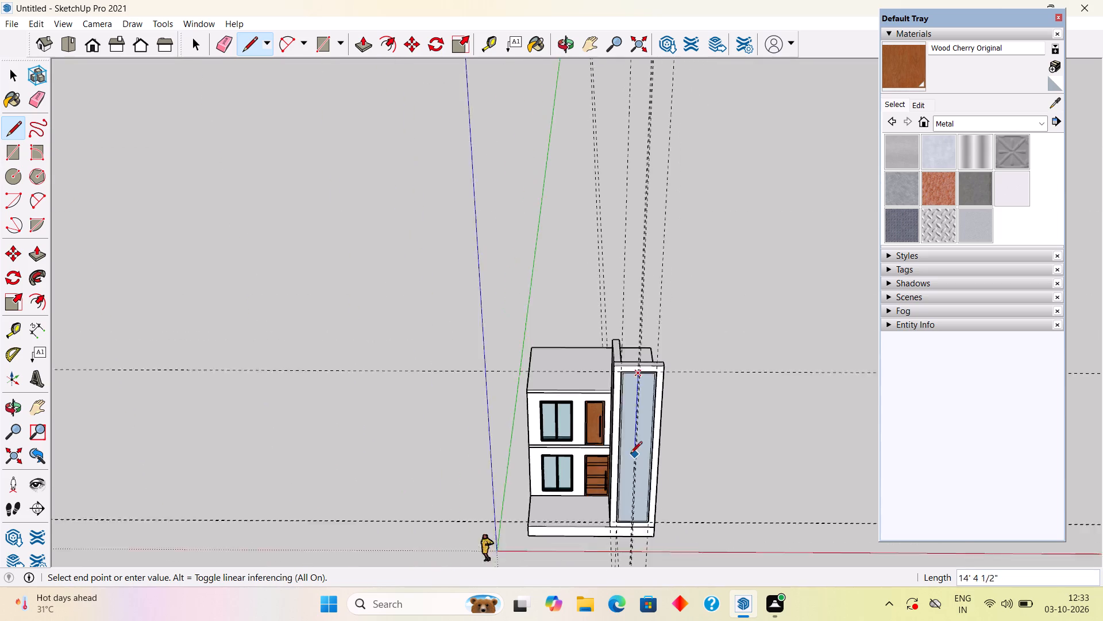
scroll(630, 454, down, 1)
scroll(628, 544, up, 20)
scroll(628, 544, up, 7)
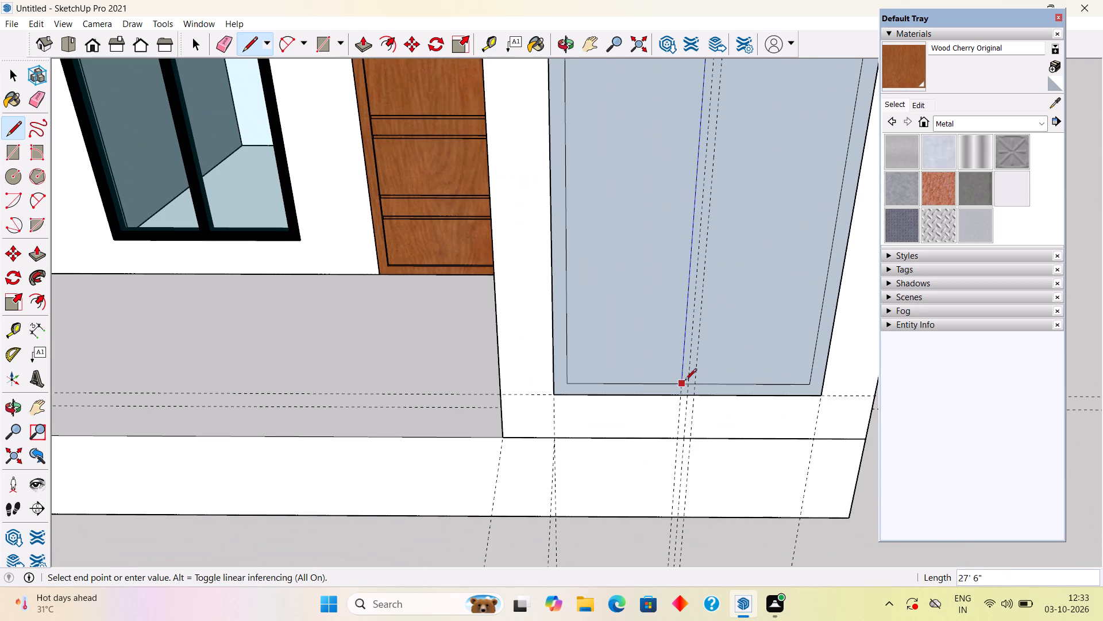
click(684, 388)
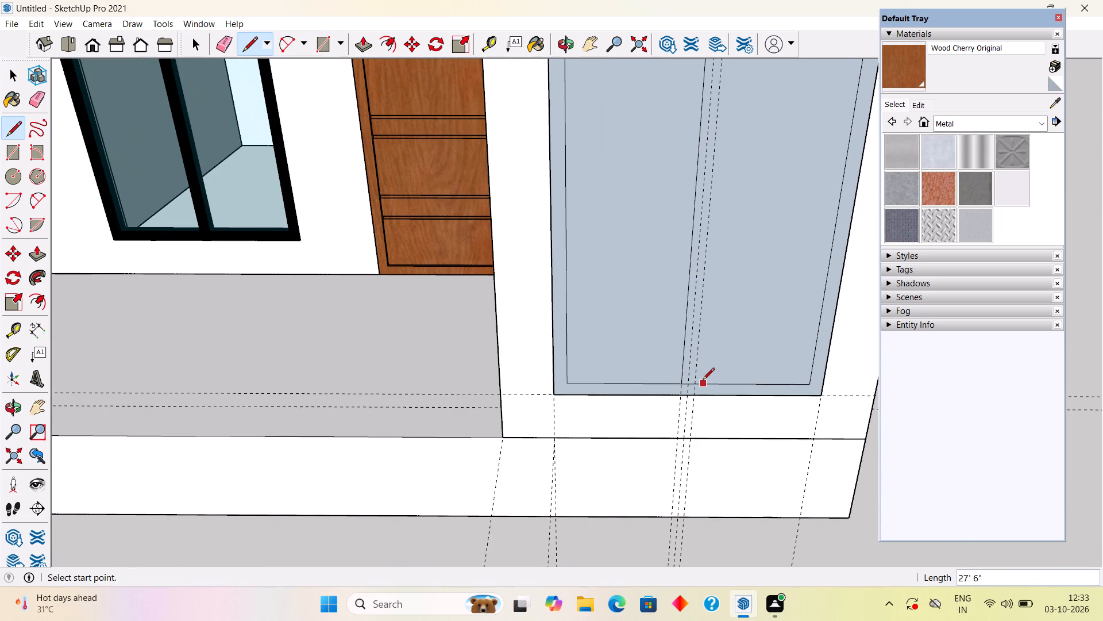
click(697, 384)
scroll(694, 394, down, 18)
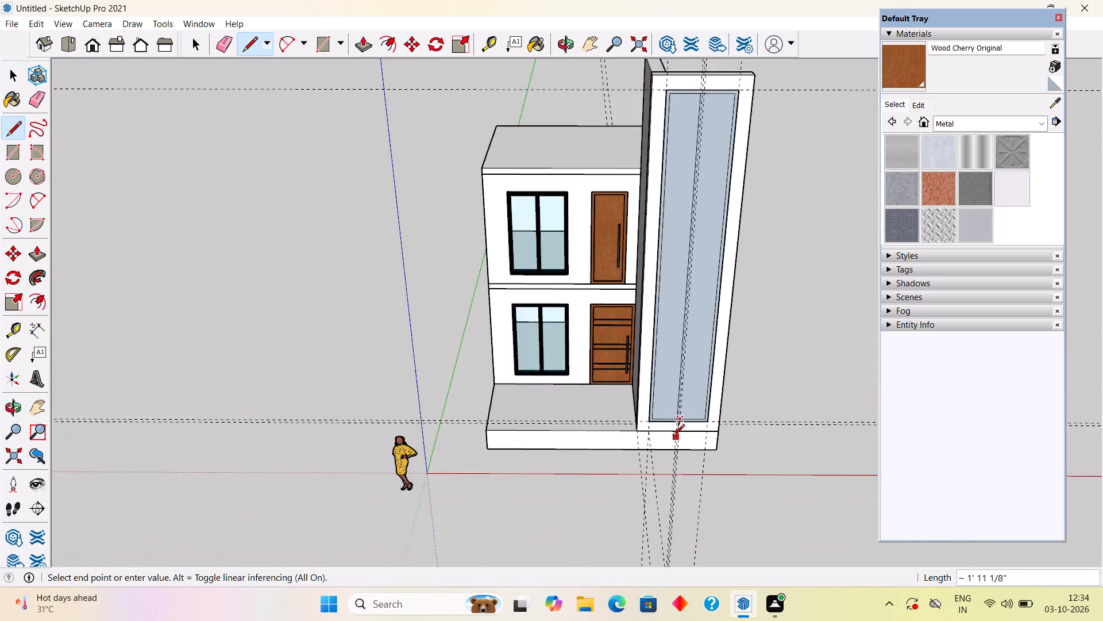
scroll(673, 437, down, 2)
scroll(702, 205, up, 9)
scroll(704, 119, up, 6)
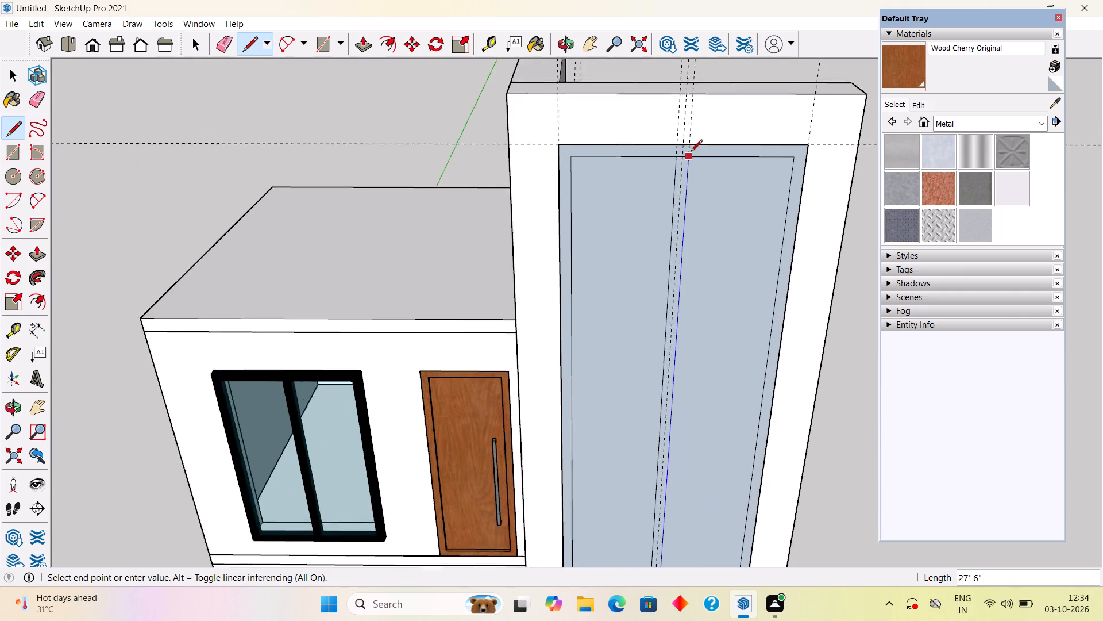
scroll(691, 152, up, 2)
click(687, 159)
key(space)
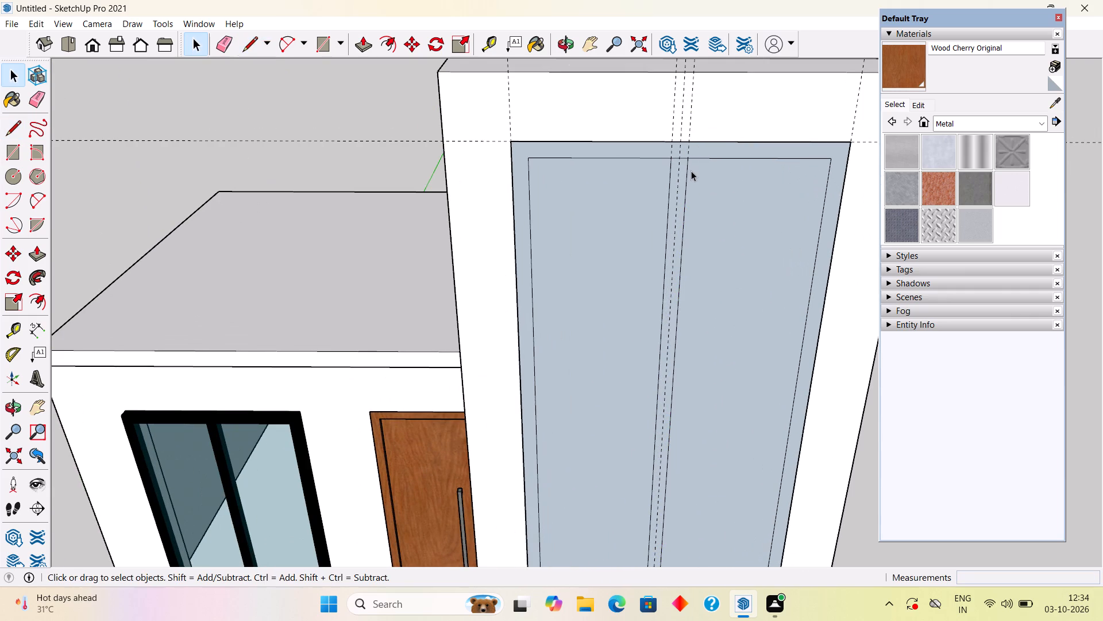
Erase the centre guide and the short edge segments between the mullion lines at the inner rectangle's top and bottom.
key(e)
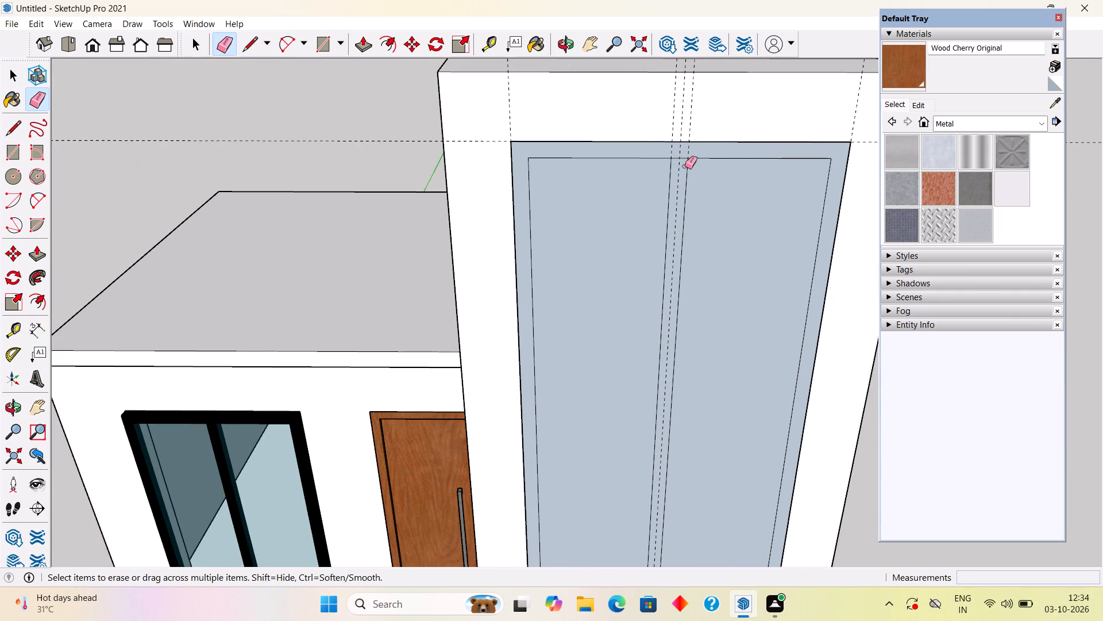
click(680, 158)
scroll(680, 160, down, 9)
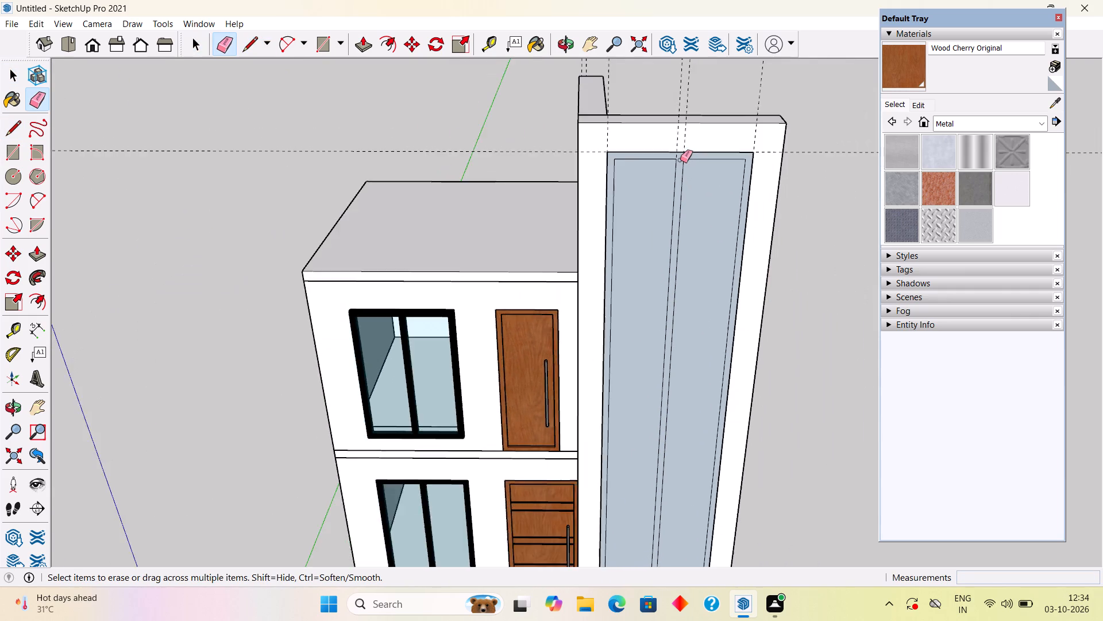
scroll(680, 160, down, 10)
scroll(692, 467, up, 12)
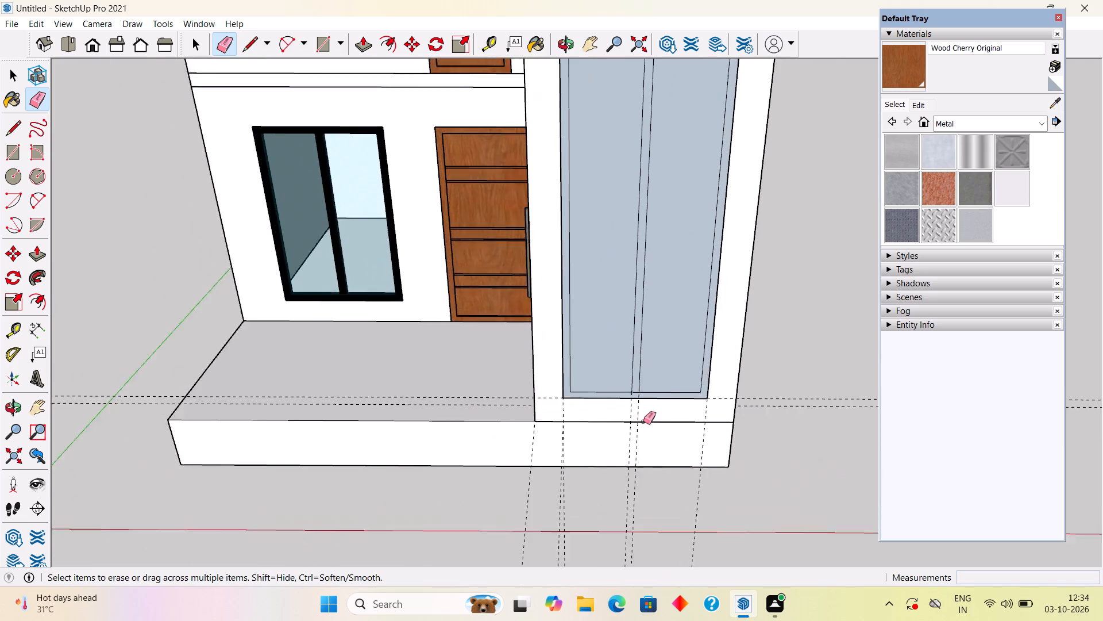
scroll(643, 421, up, 3)
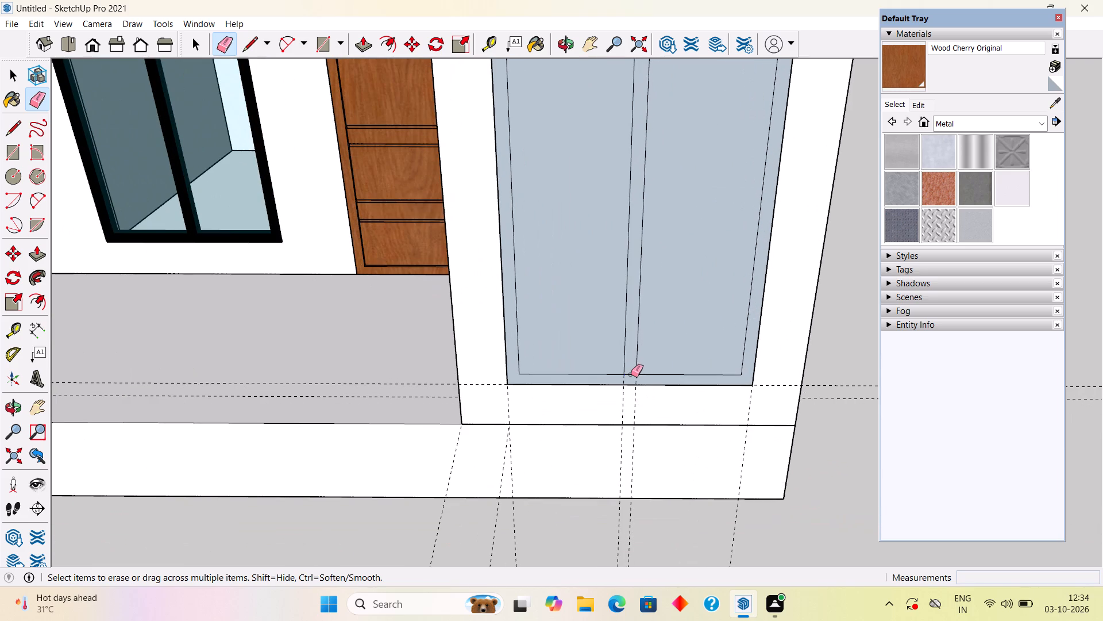
click(631, 374)
key(space)
Delete the two tall pane faces on either side of the mullion, keeping only the frame face.
click(574, 337)
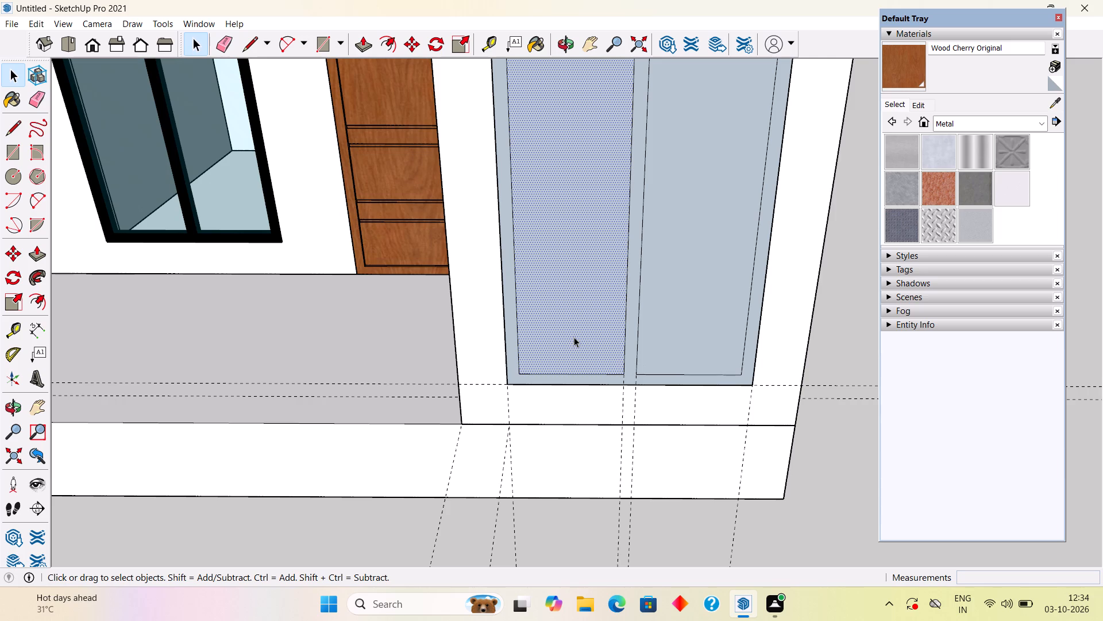
key(Delete)
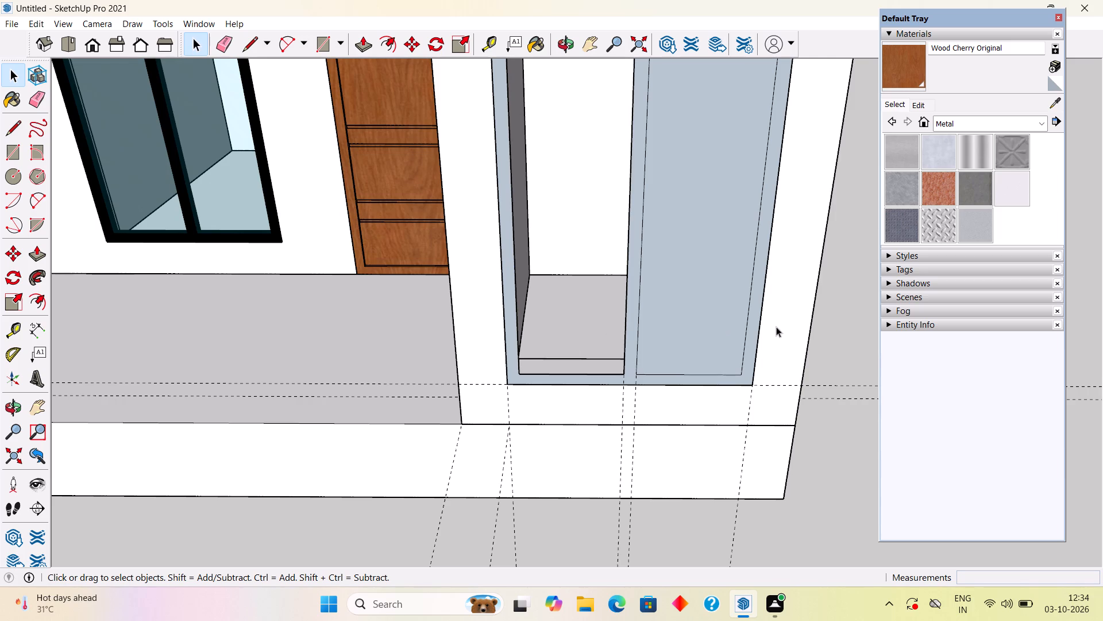
click(684, 325)
key(Delete)
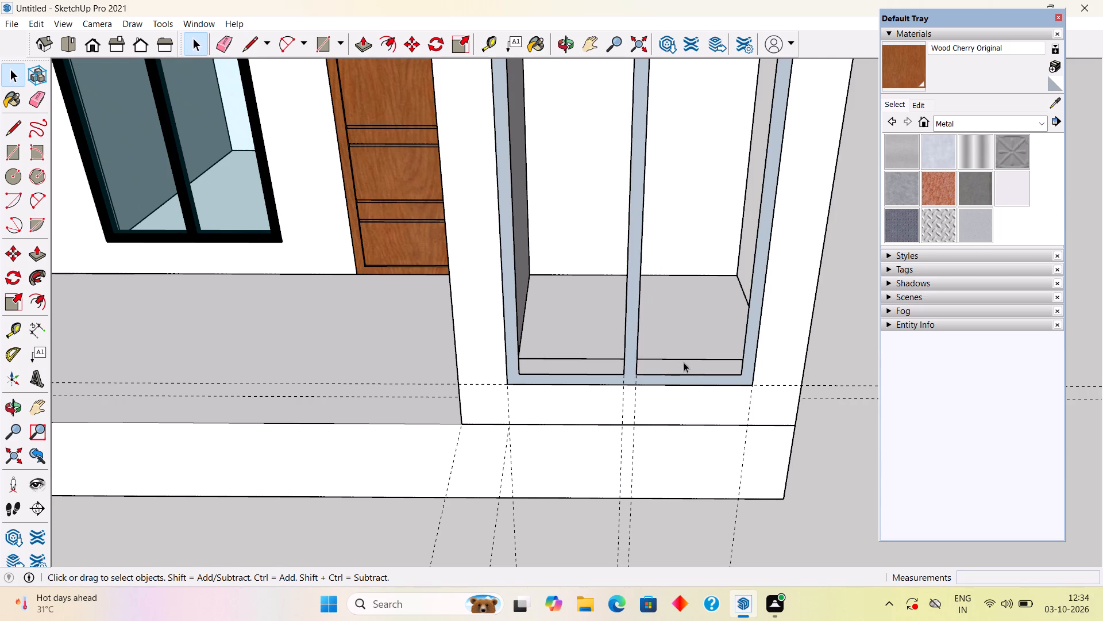
Pull the window frame face 4" outward to give the frame thickness.
key(p)
click(631, 375)
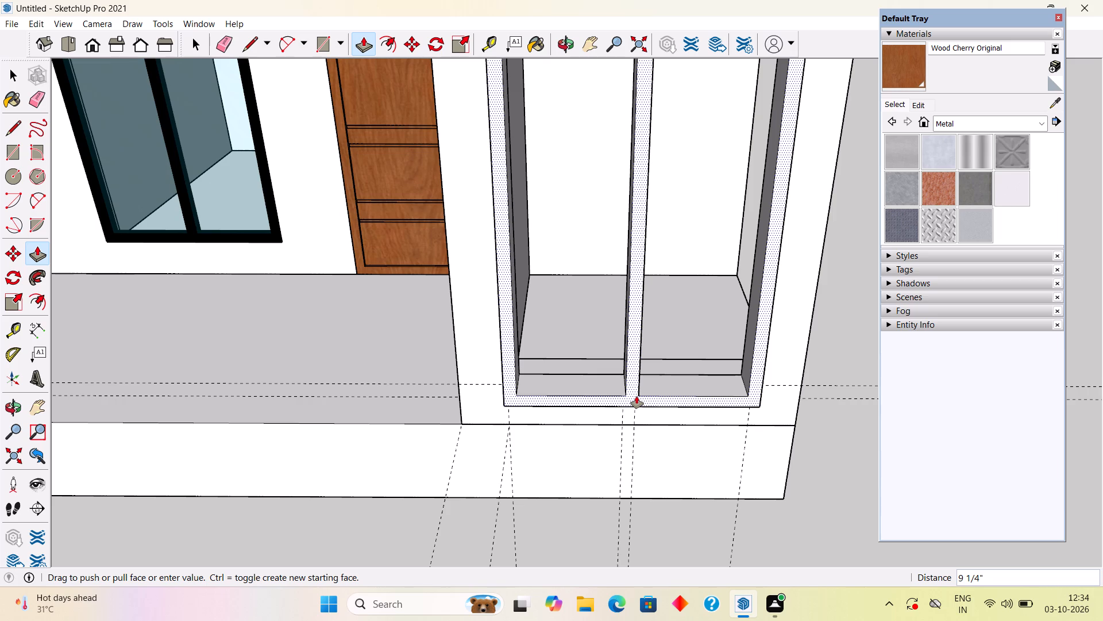
text(4")
key(Return)
key(space)
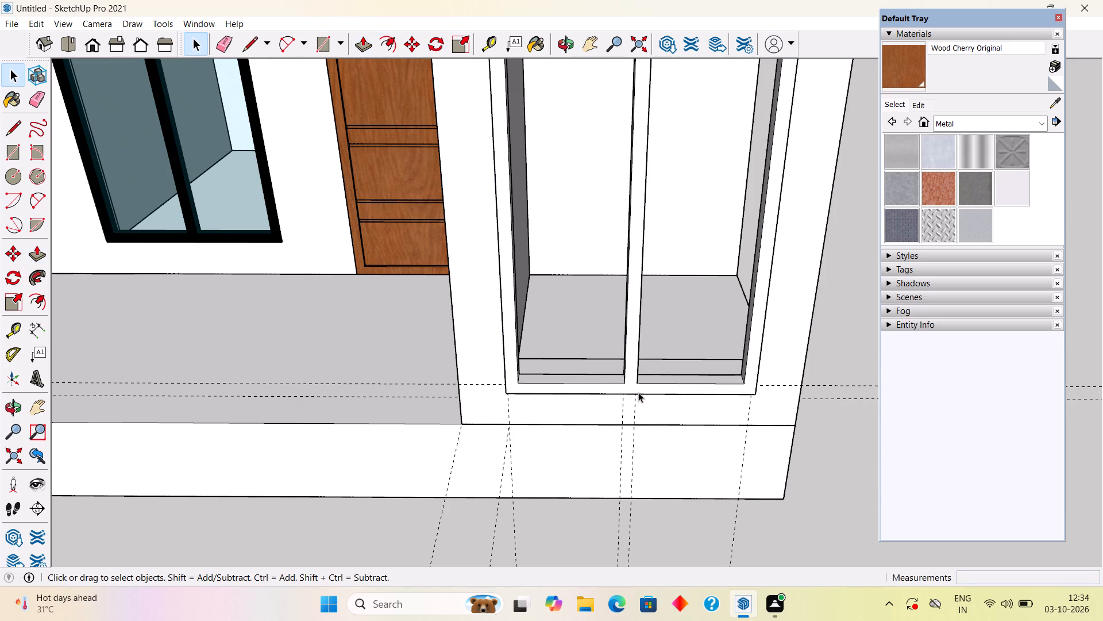
Select the whole tall window frame and make it a group.
triple_click(631, 376)
right_click(631, 376)
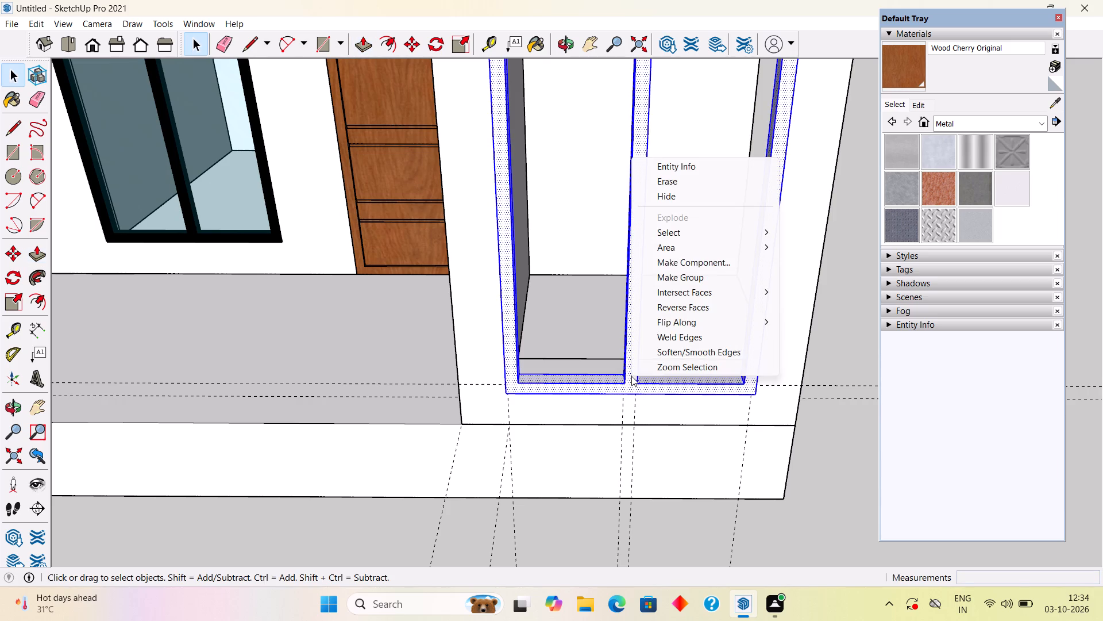
click(674, 278)
Move the window frame group back 4" from its lower front corner so it sits flush with the front panel's face.
middle_drag(549, 382, 856, 280)
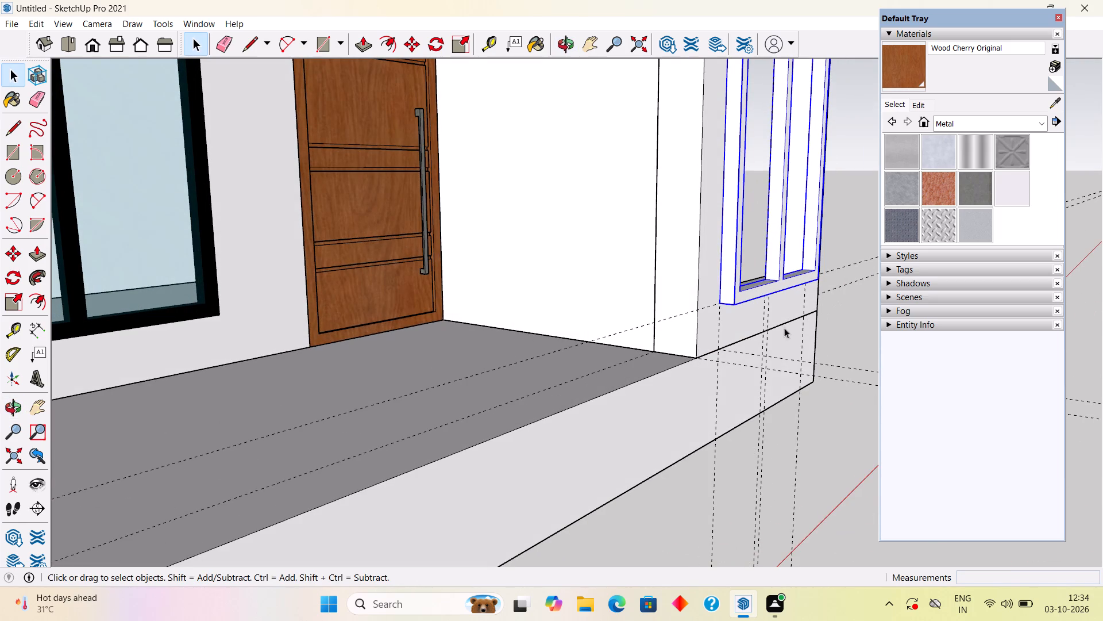
middle_drag(731, 346, 618, 375)
scroll(624, 306, up, 3)
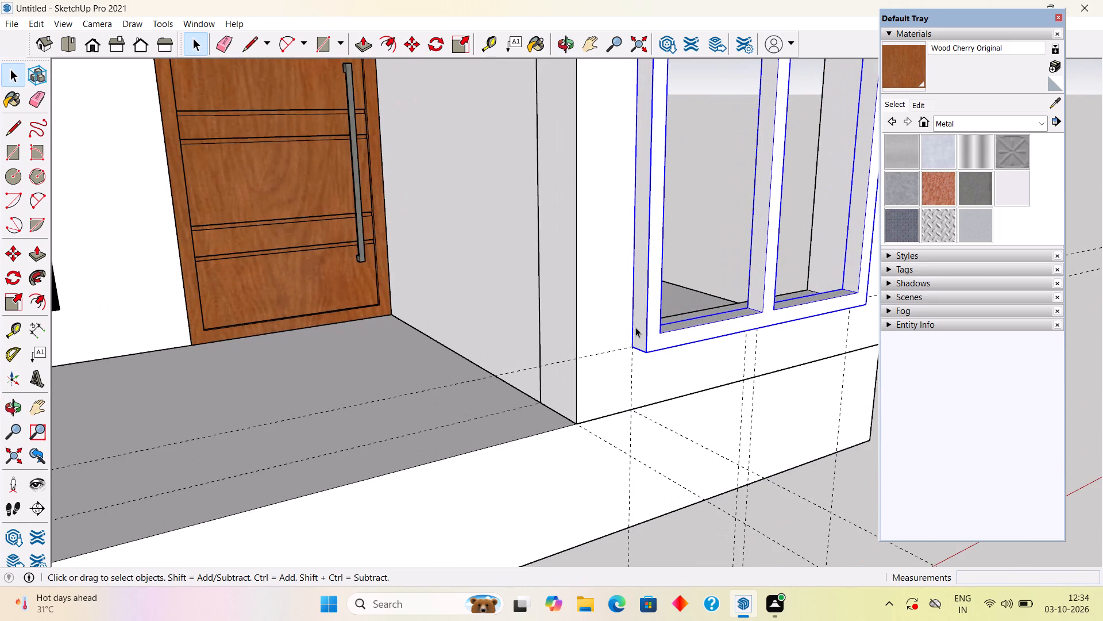
key(m)
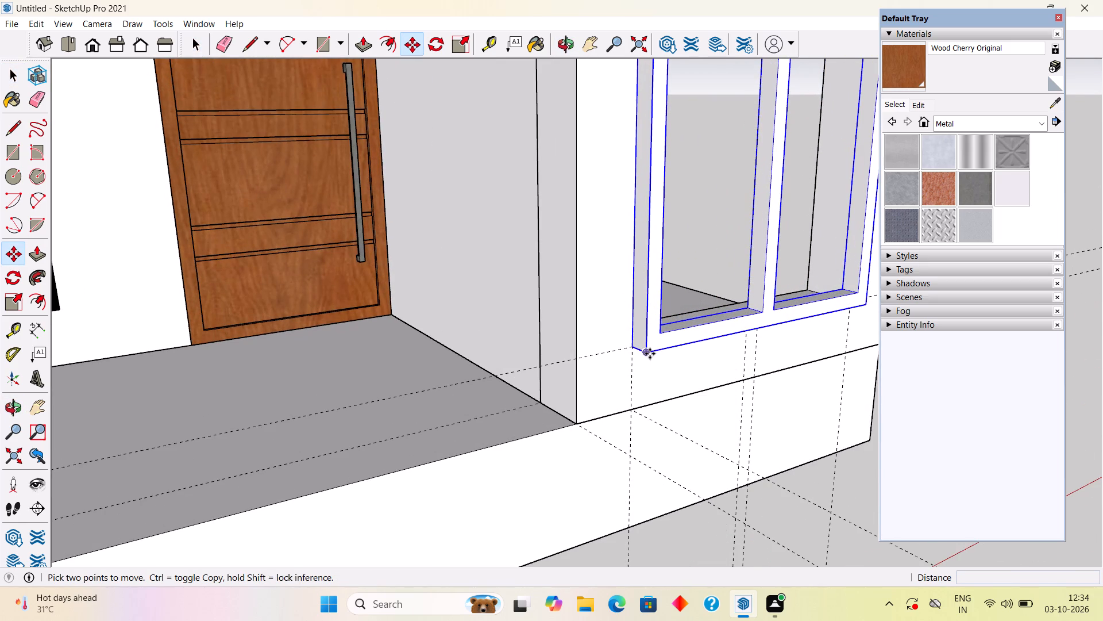
click(649, 354)
click(628, 346)
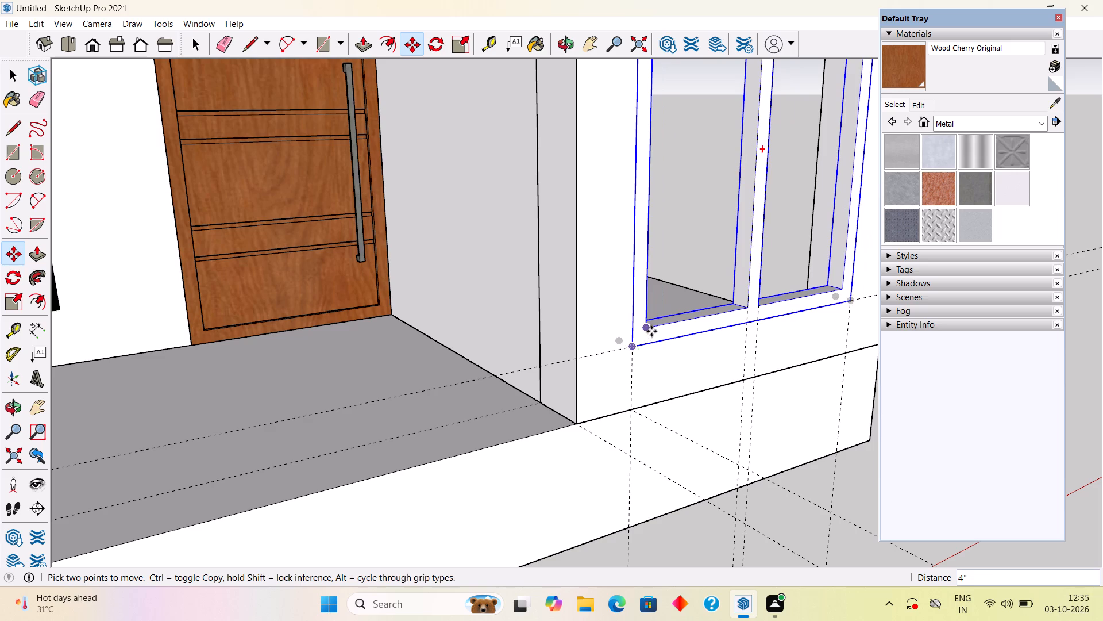
Draw a rectangle about 2' 1 13/16" by 27' 6" filling the tall window's pane opening nearest the doors.
middle_drag(646, 336, 515, 390)
scroll(515, 390, down, 9)
key(space)
scroll(601, 325, down, 4)
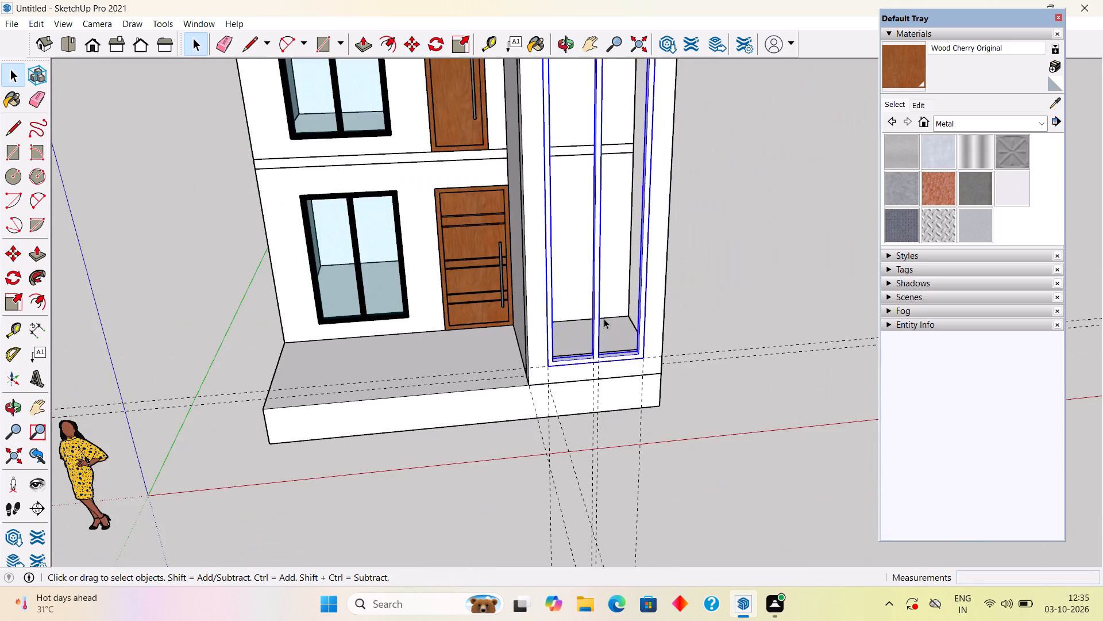
scroll(613, 283, down, 11)
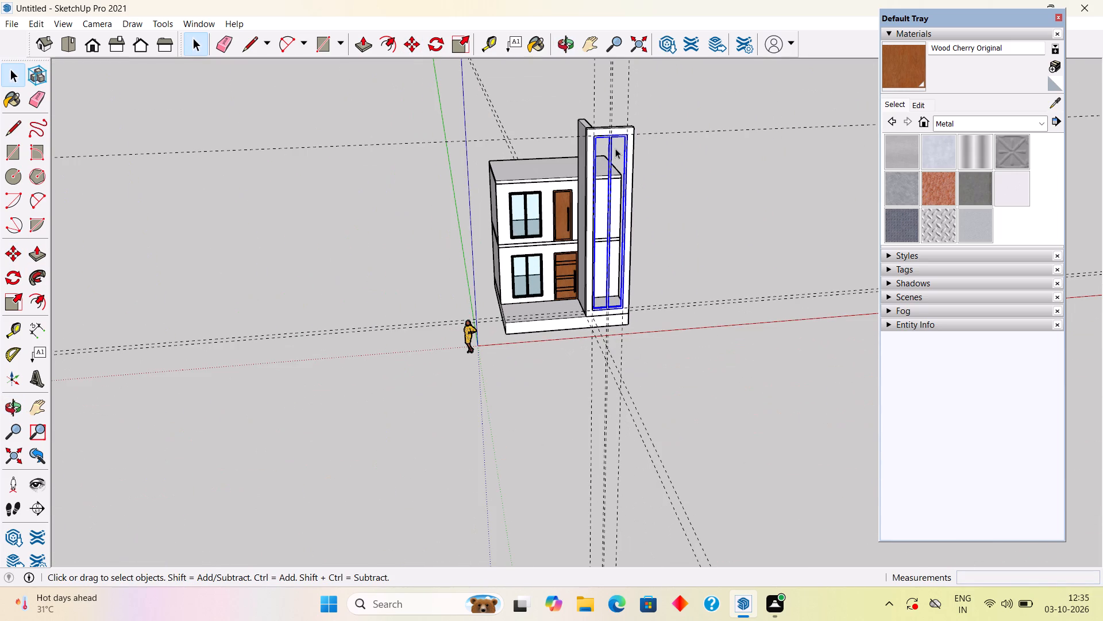
scroll(634, 136, up, 6)
key(r)
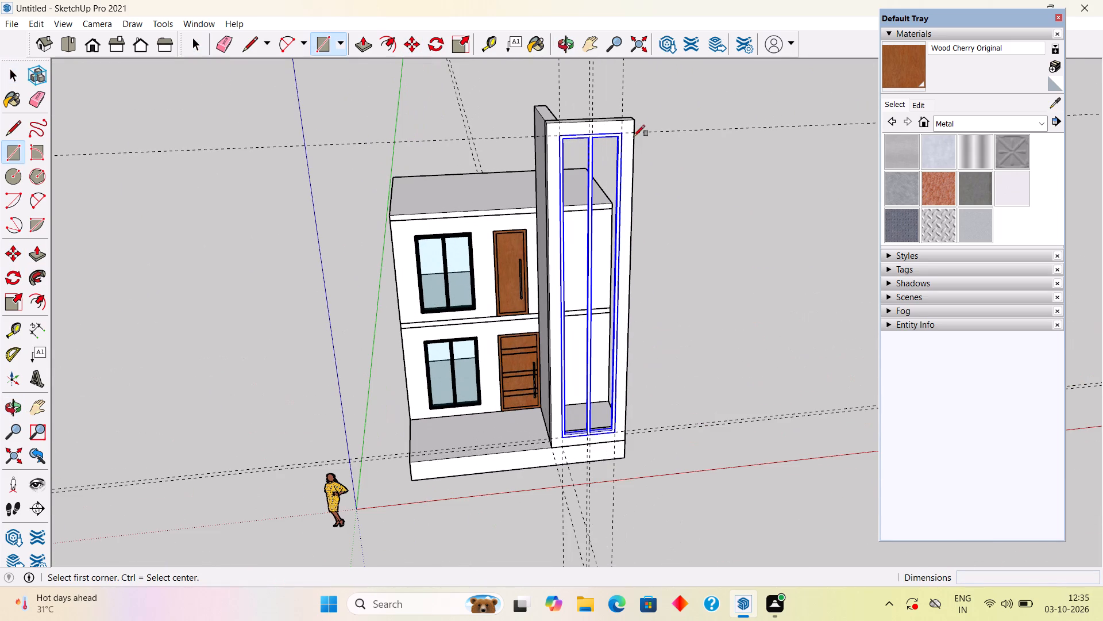
scroll(527, 143, up, 4)
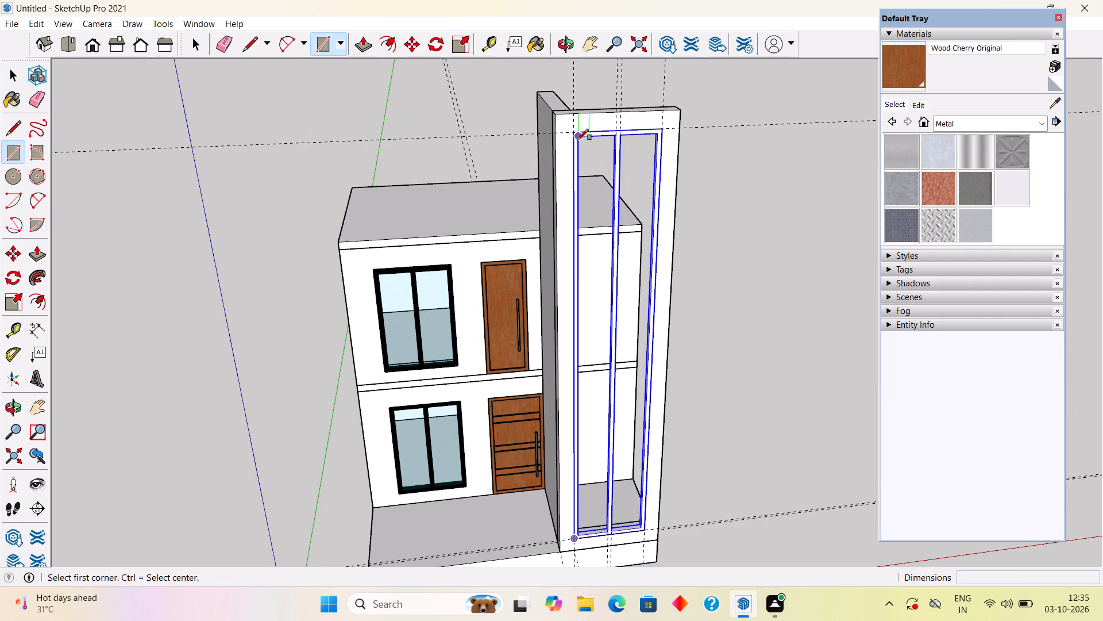
click(577, 140)
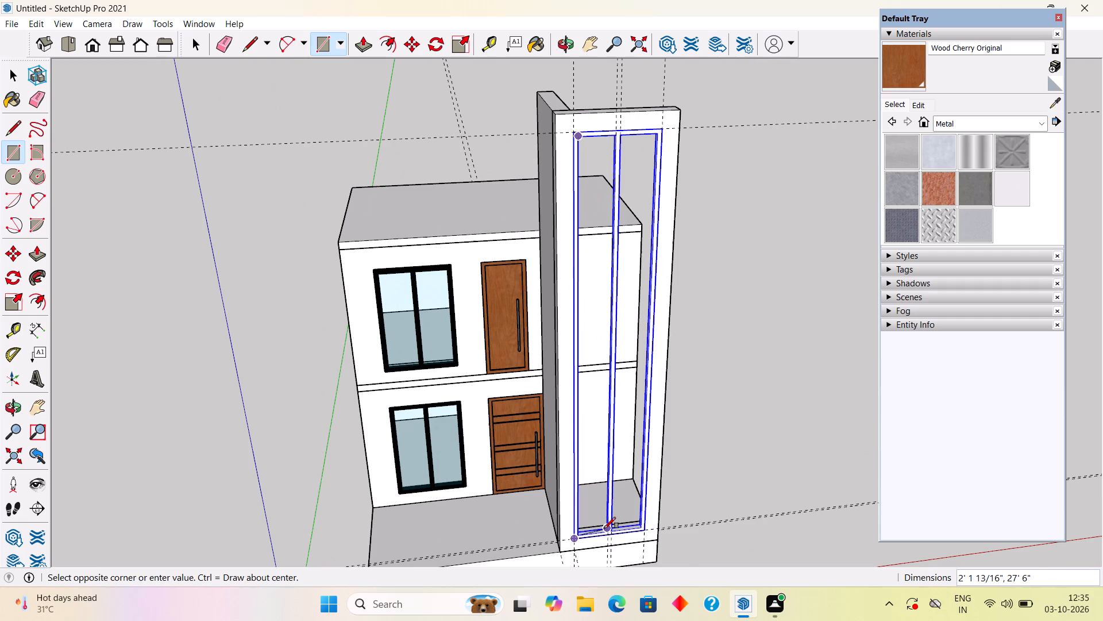
scroll(604, 528, up, 10)
click(615, 539)
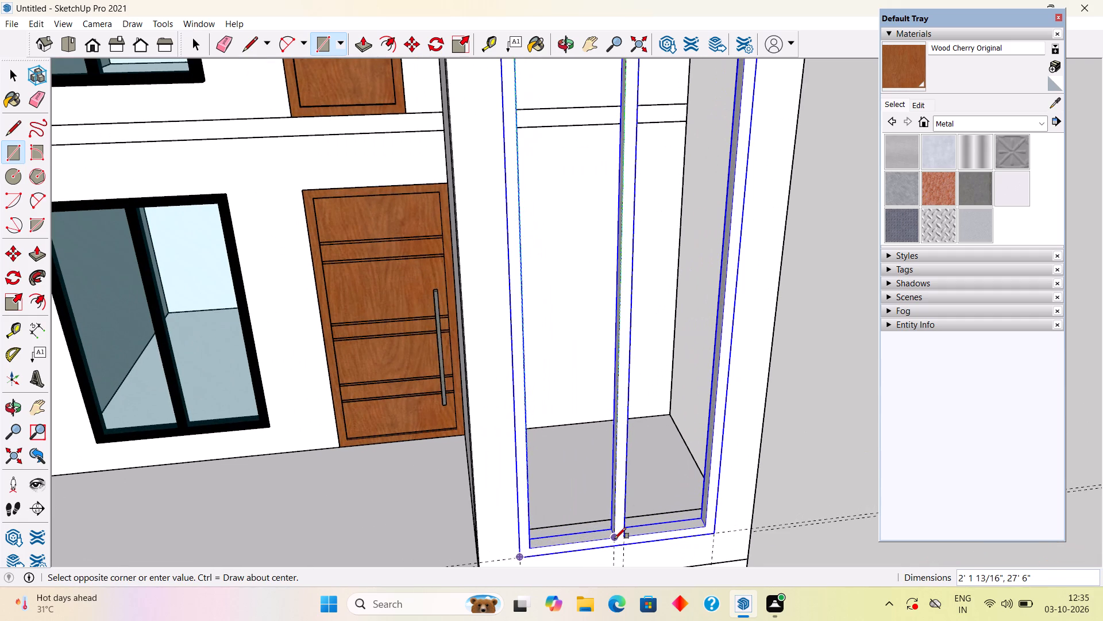
key(space)
Draw a rectangle about 2' 1 1/2" by 27' 6" filling the other pane opening across the mullion.
key(r)
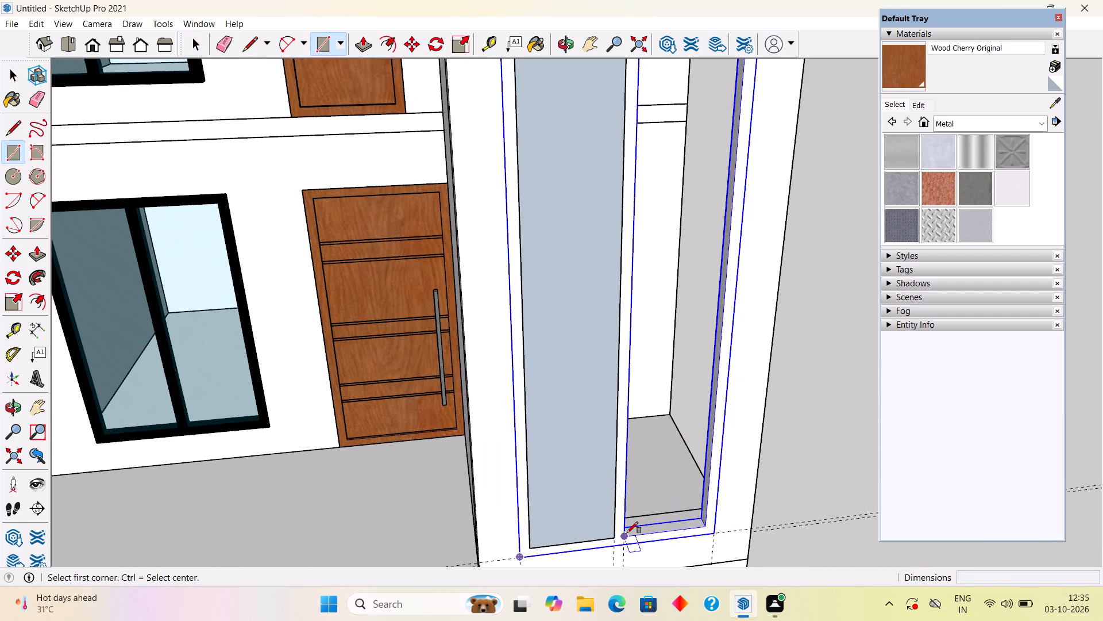
click(627, 534)
scroll(653, 513, down, 16)
scroll(678, 255, up, 4)
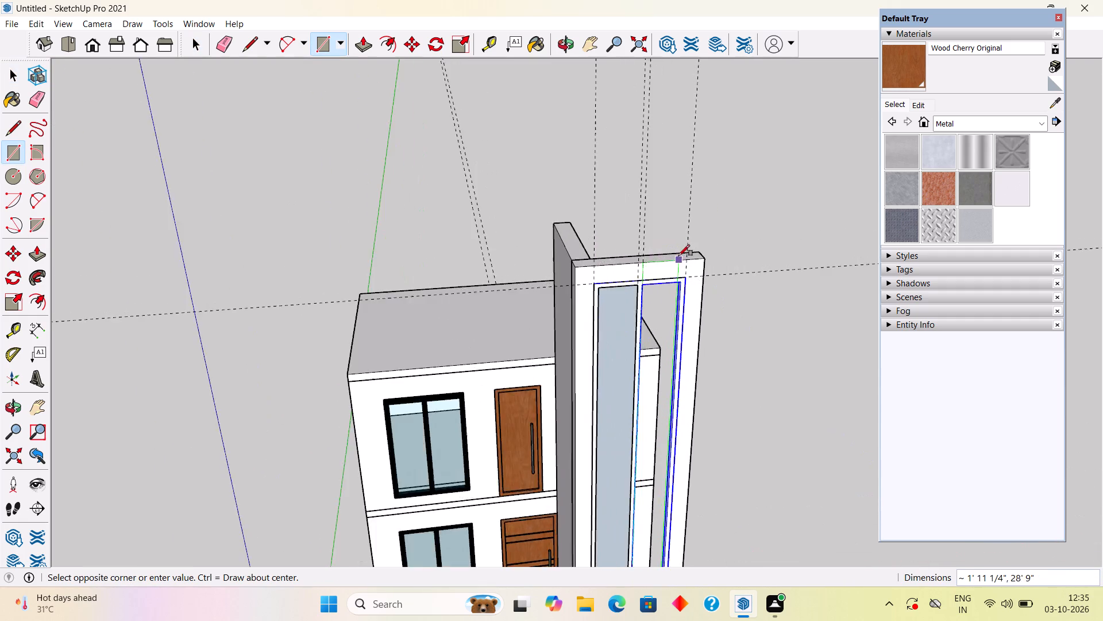
scroll(678, 256, up, 7)
click(681, 299)
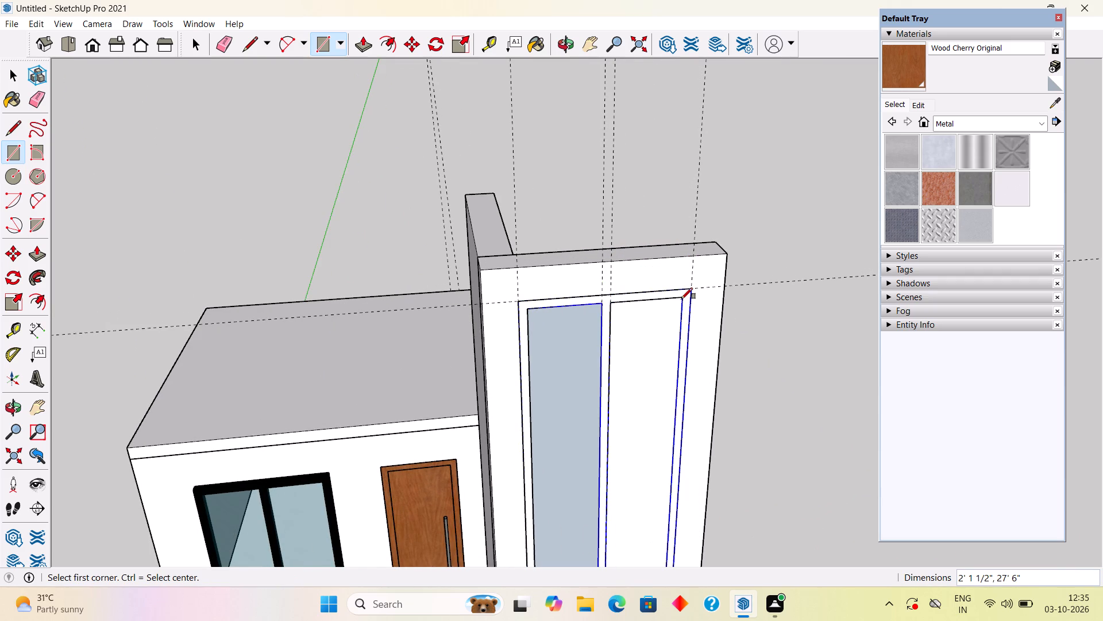
key(space)
Examine both new pane faces of the tall window from the front and from behind the panel.
middle_drag(595, 332, 469, 183)
scroll(469, 189, down, 5)
scroll(492, 283, down, 4)
scroll(509, 424, down, 3)
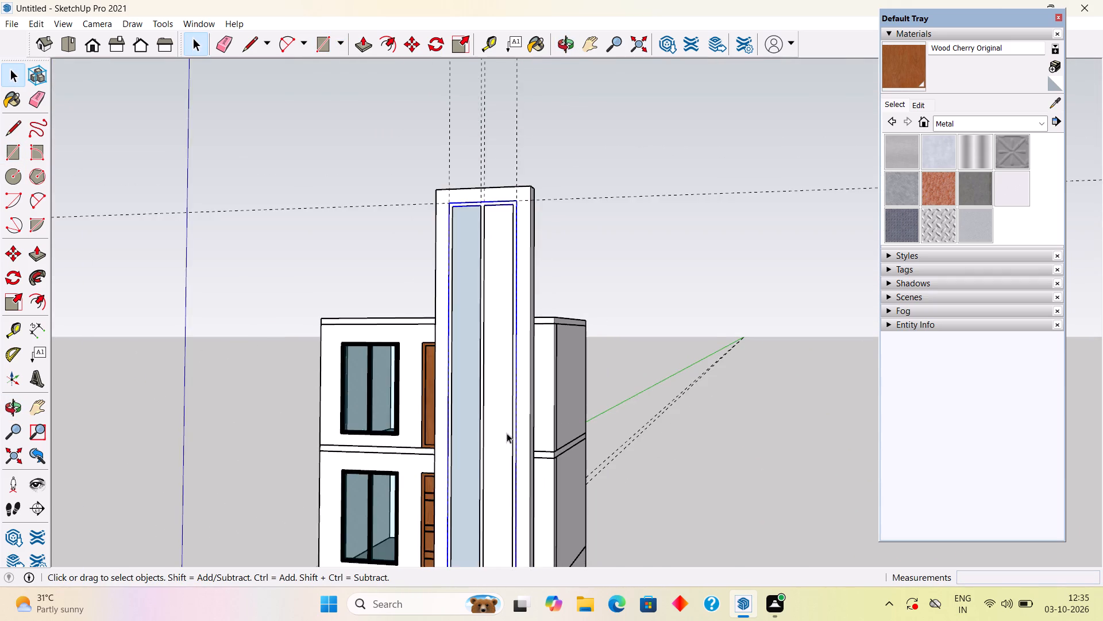
scroll(507, 433, down, 1)
click(499, 498)
scroll(506, 496, up, 4)
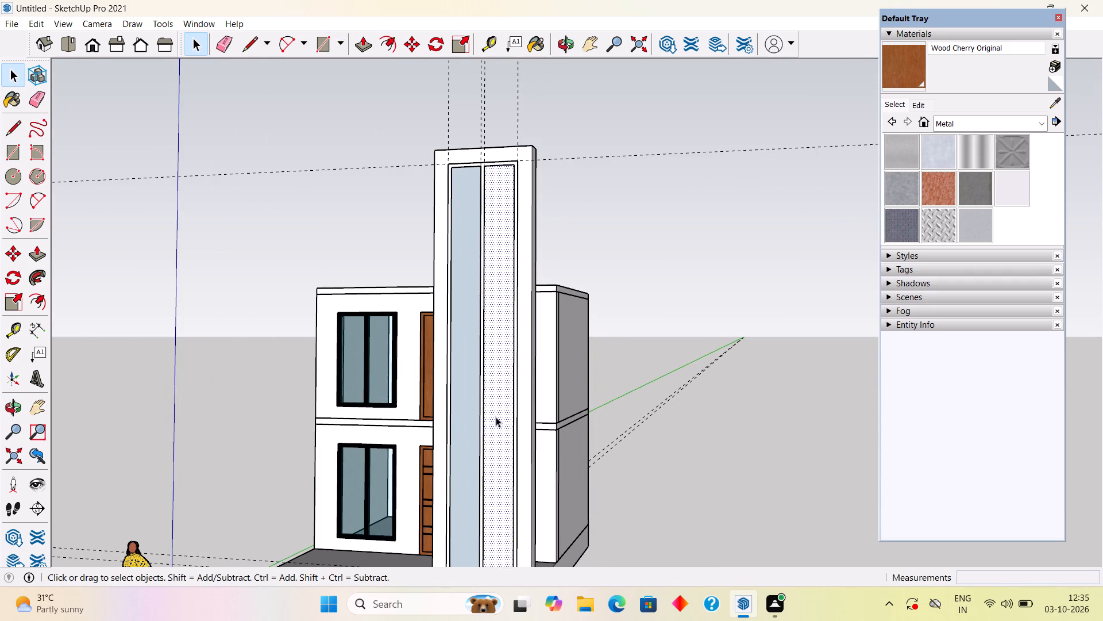
middle_drag(496, 412, 569, 173)
scroll(545, 312, up, 1)
middle_drag(545, 328, 541, 466)
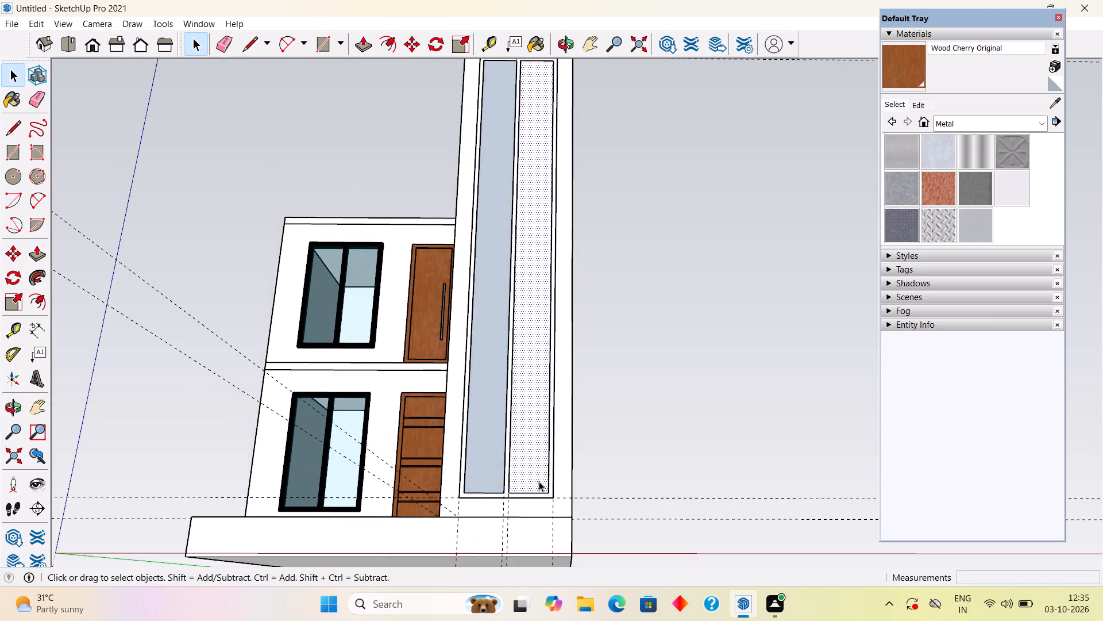
scroll(539, 481, up, 12)
middle_drag(535, 473, 321, 479)
scroll(330, 473, down, 1)
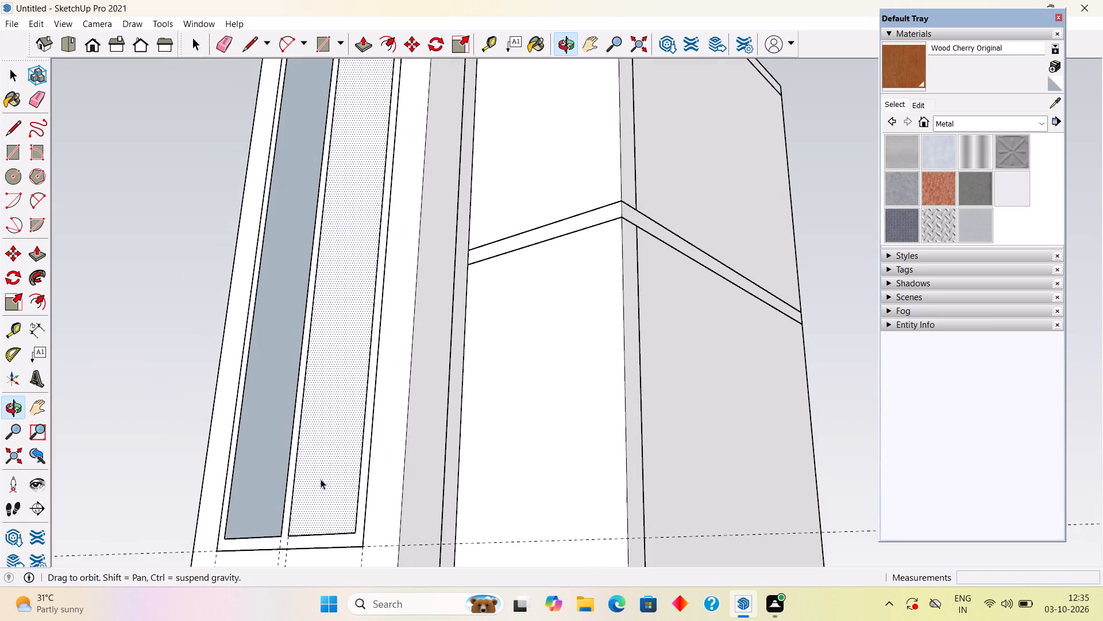
middle_drag(321, 479, 321, 481)
middle_drag(348, 448, 176, 497)
middle_drag(313, 432, 214, 453)
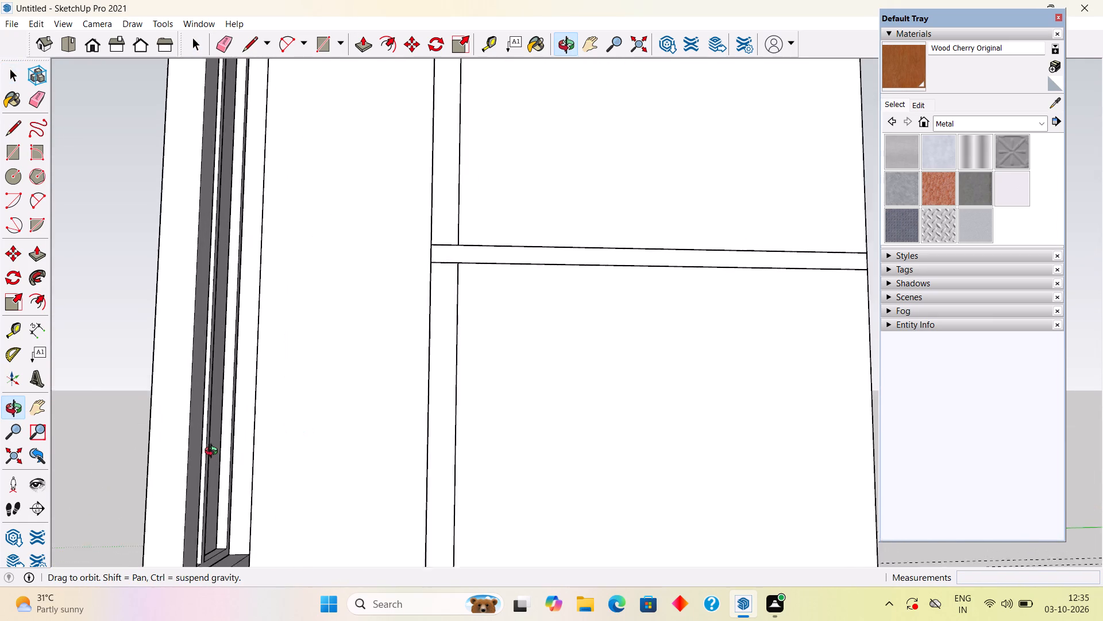
middle_drag(214, 453, 206, 451)
scroll(206, 451, down, 4)
middle_drag(206, 449, 160, 435)
scroll(163, 441, down, 4)
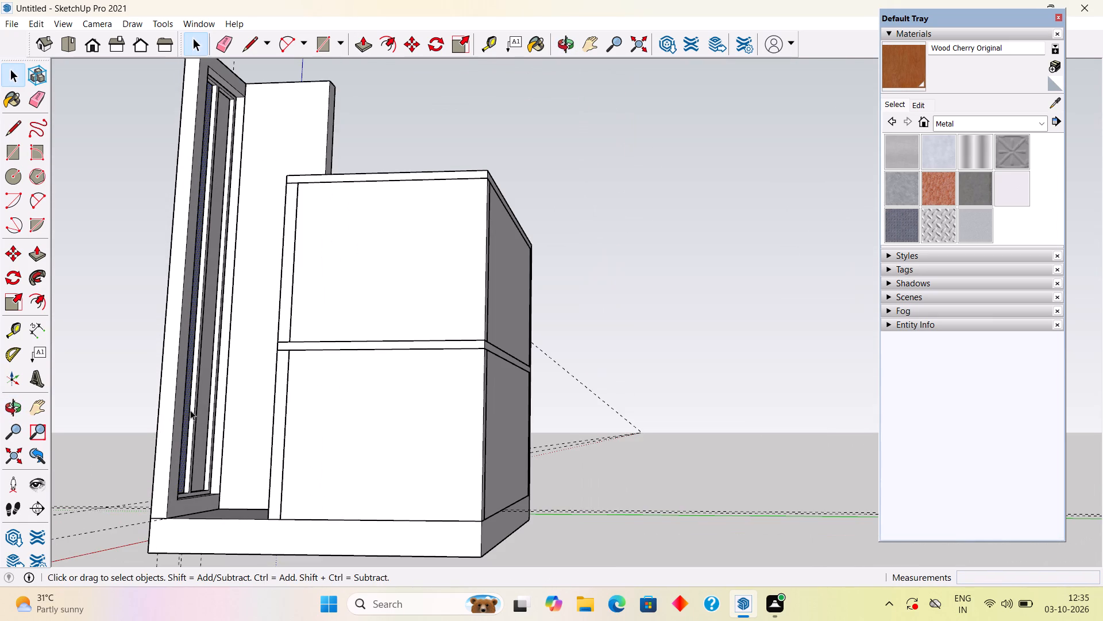
middle_drag(191, 409, 128, 412)
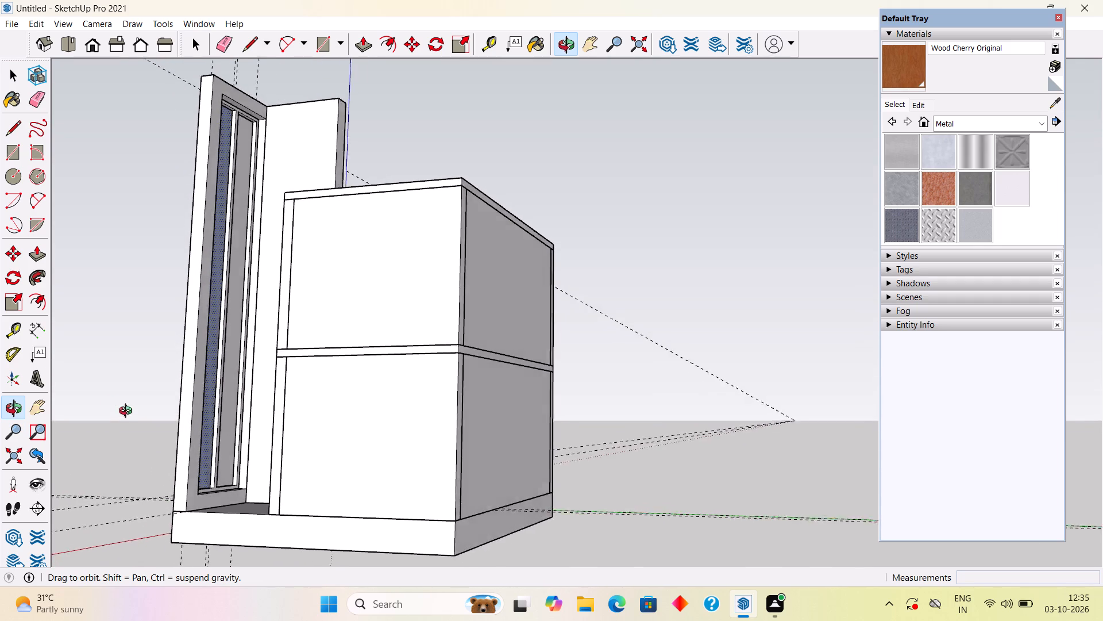
middle_drag(128, 412, 113, 405)
middle_drag(214, 396, 168, 401)
scroll(298, 389, up, 4)
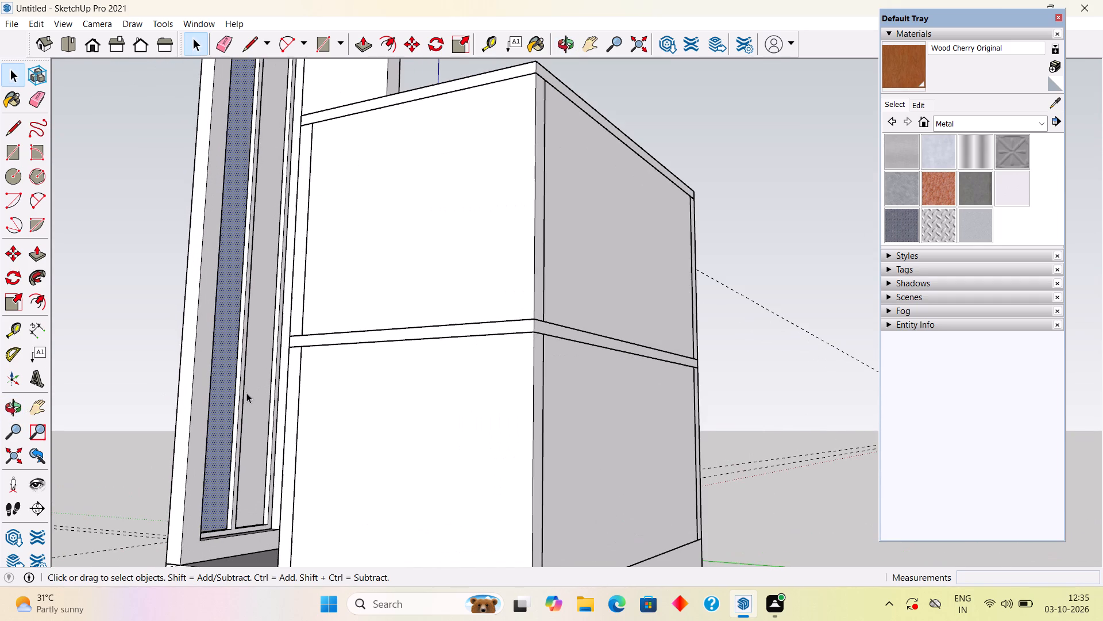
click(253, 393)
middle_drag(234, 407, 245, 407)
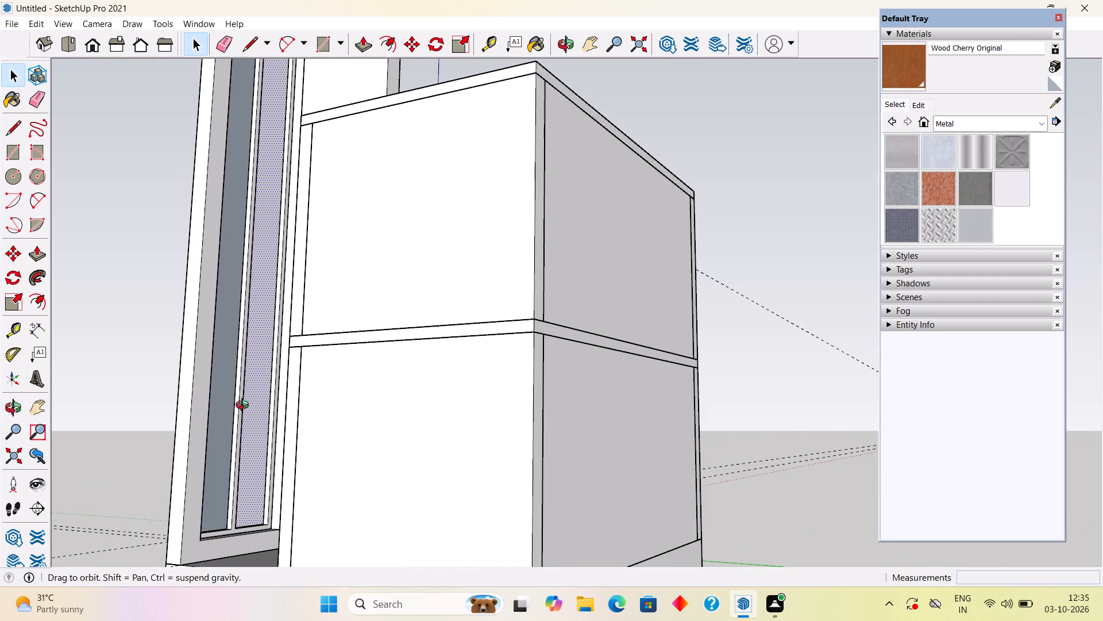
middle_drag(245, 407, 581, 379)
middle_drag(406, 450, 608, 462)
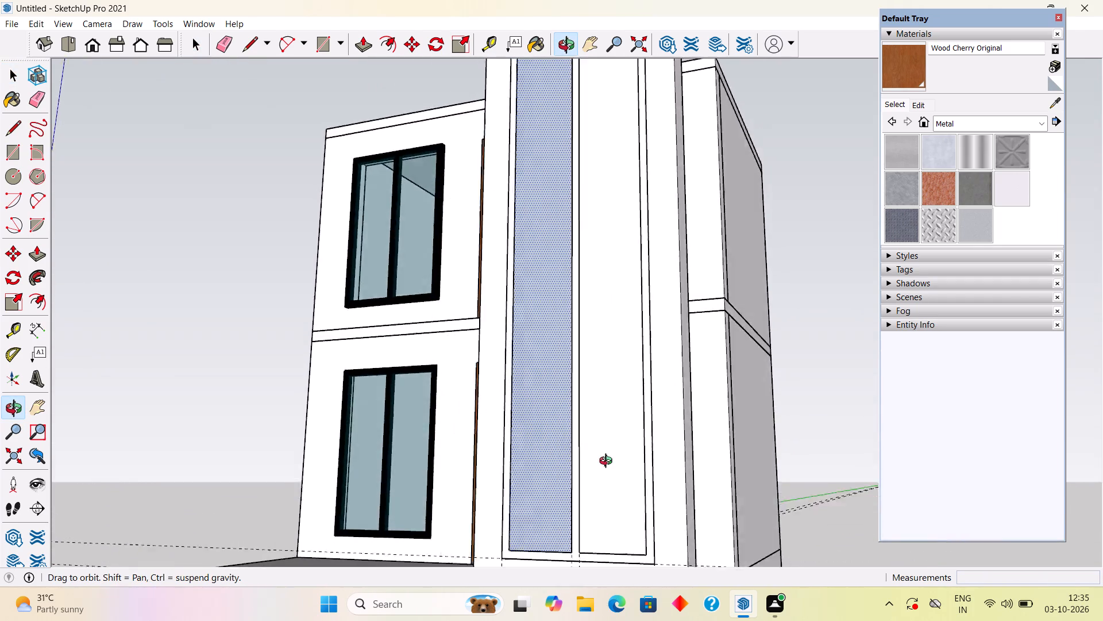
middle_drag(608, 462, 623, 469)
scroll(623, 469, down, 12)
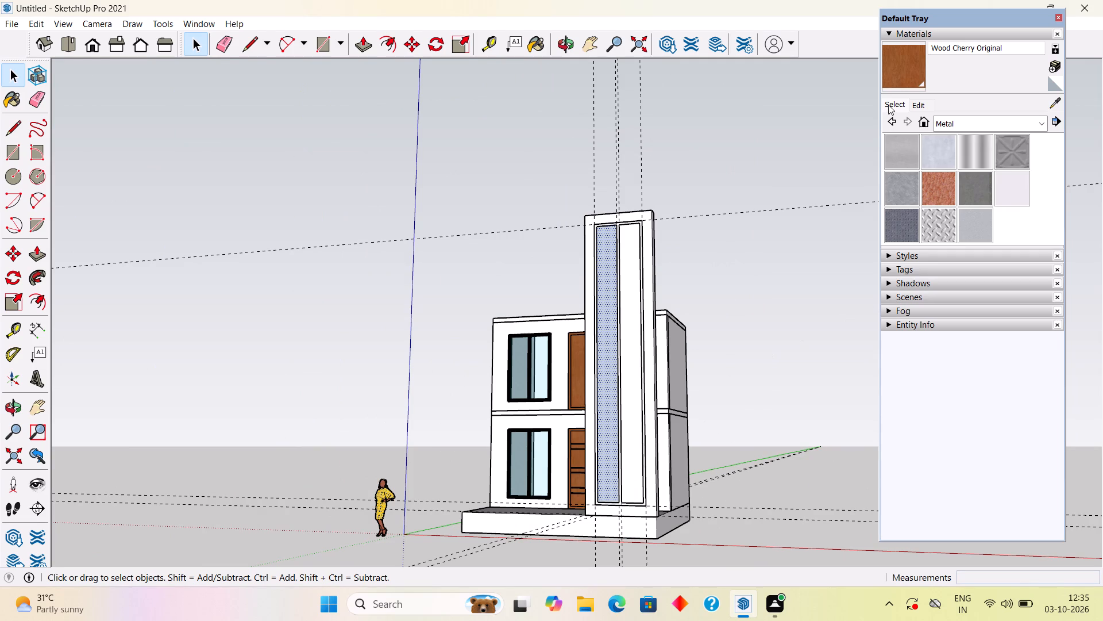
Sample the Translucent Glass Tinted material from the upper-floor window and paint both tall pane faces with it.
click(960, 122)
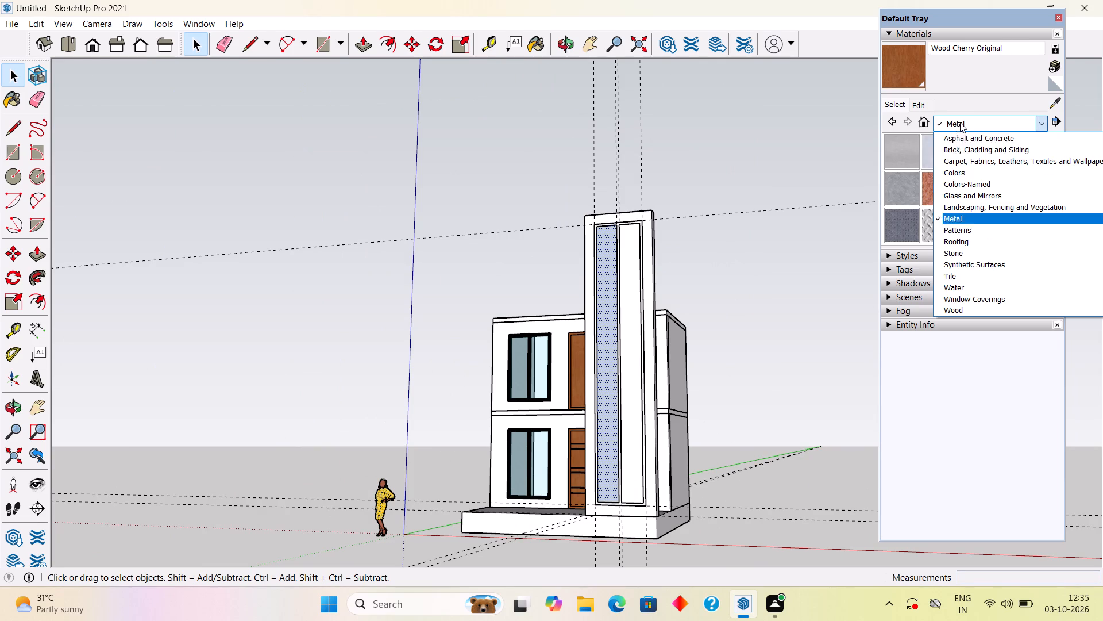
click(1048, 105)
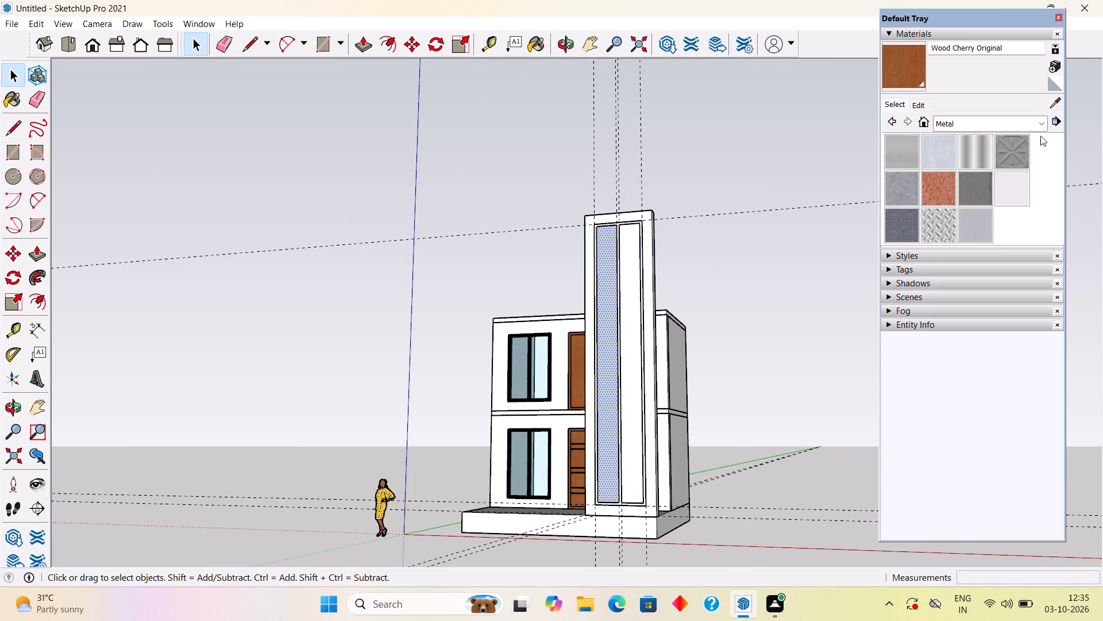
click(1054, 106)
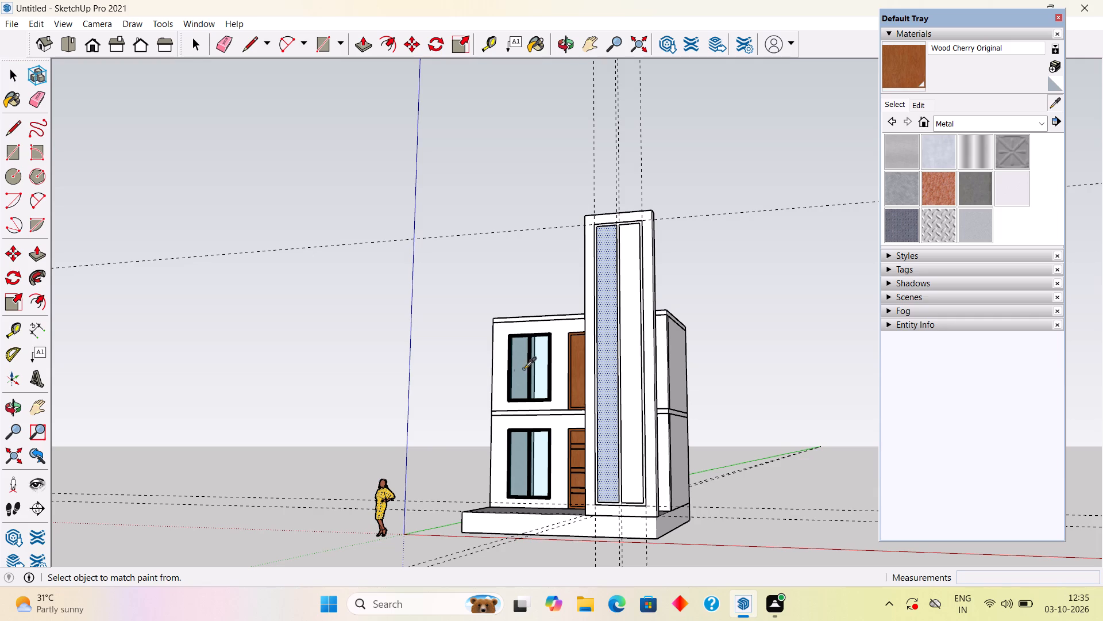
click(522, 367)
click(608, 342)
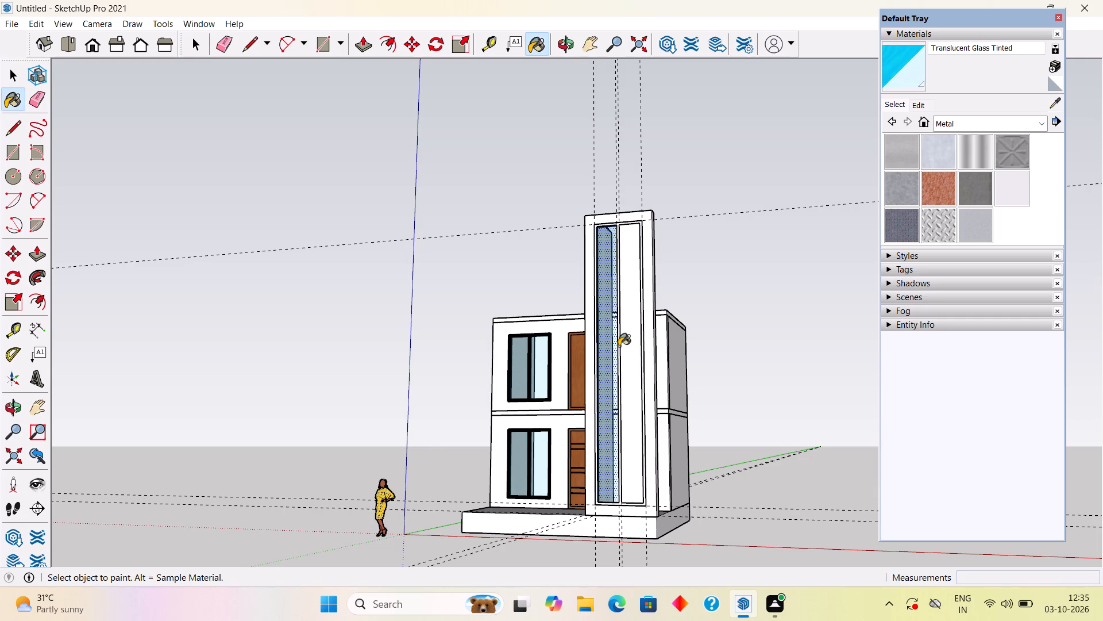
click(622, 347)
key(space)
middle_drag(614, 451, 658, 447)
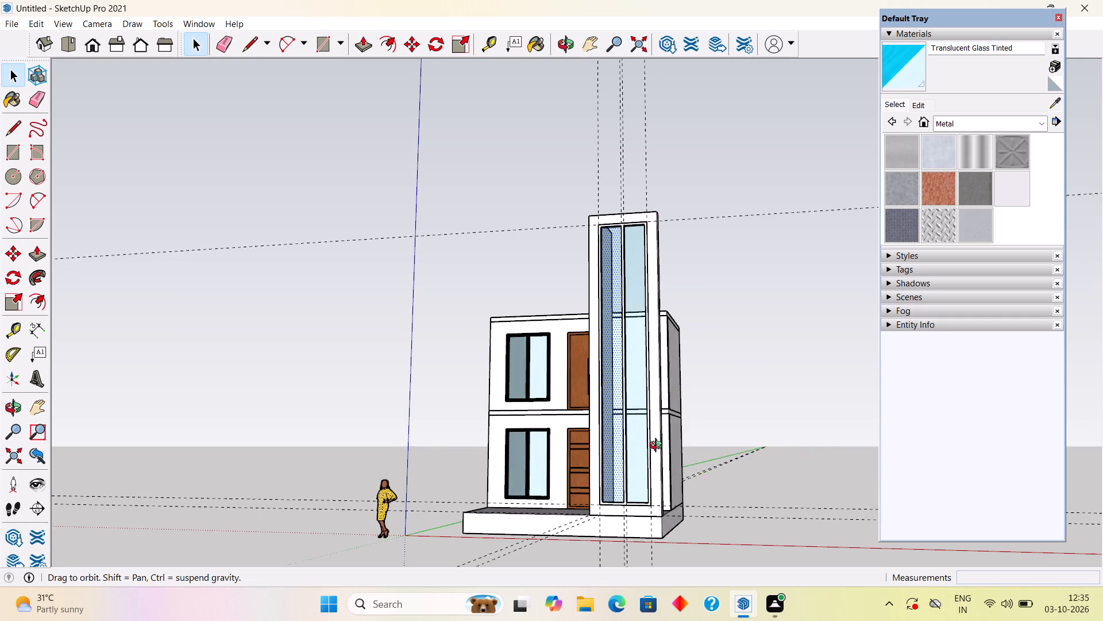
middle_drag(658, 447, 682, 447)
click(724, 383)
Select both glass panes together with the tall window frame and make them one group.
scroll(624, 499, up, 9)
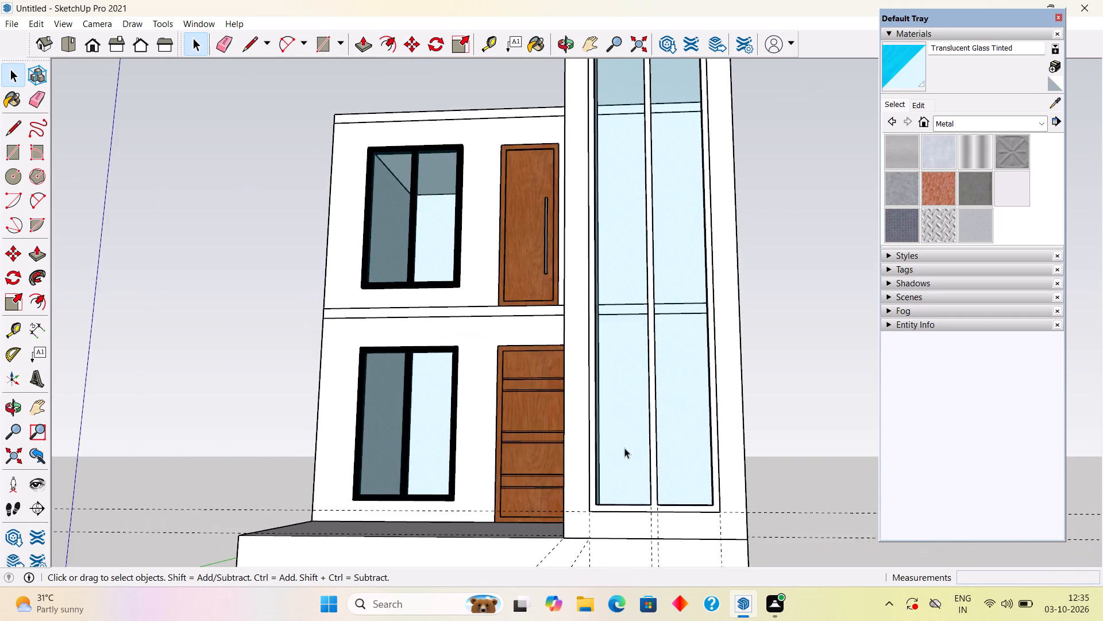
middle_drag(624, 448, 601, 549)
scroll(572, 432, down, 4)
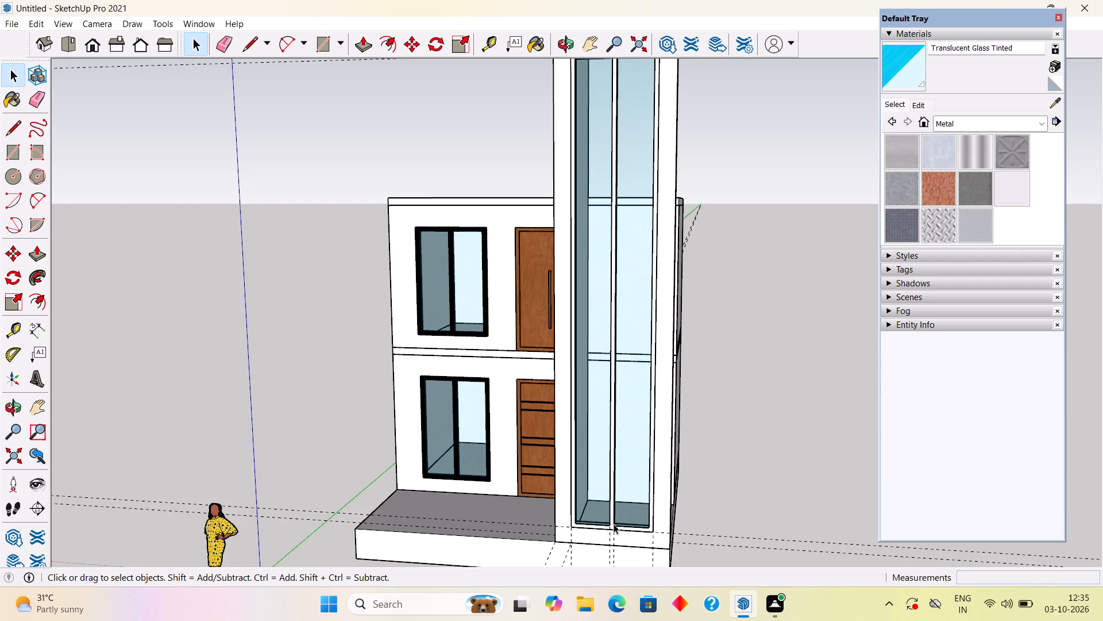
scroll(621, 525, up, 4)
triple_click(635, 496)
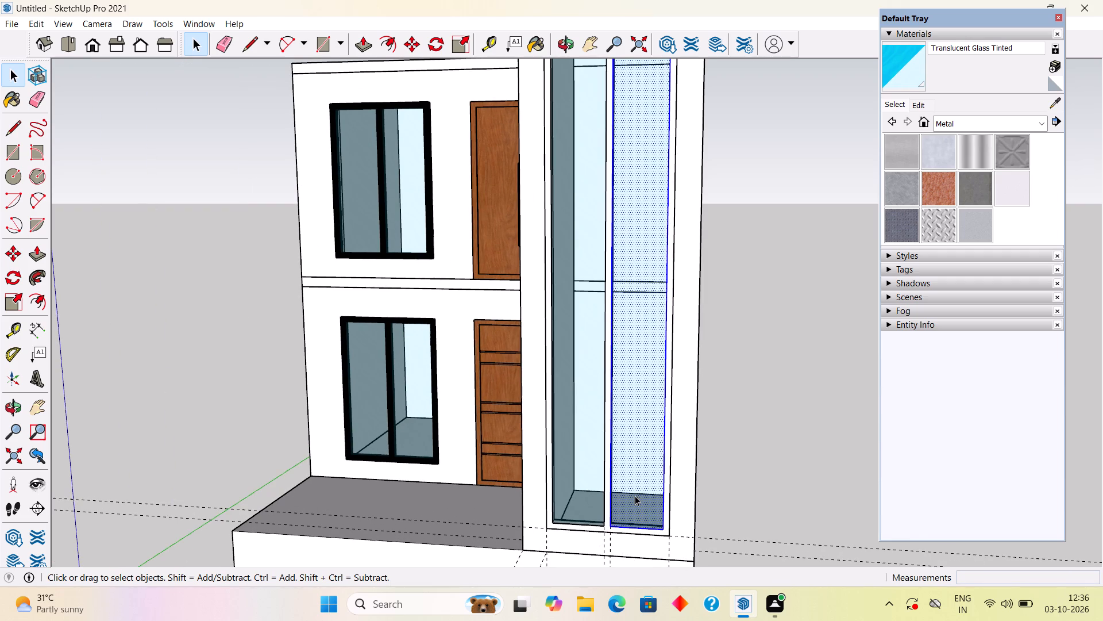
shift+double_click(568, 488)
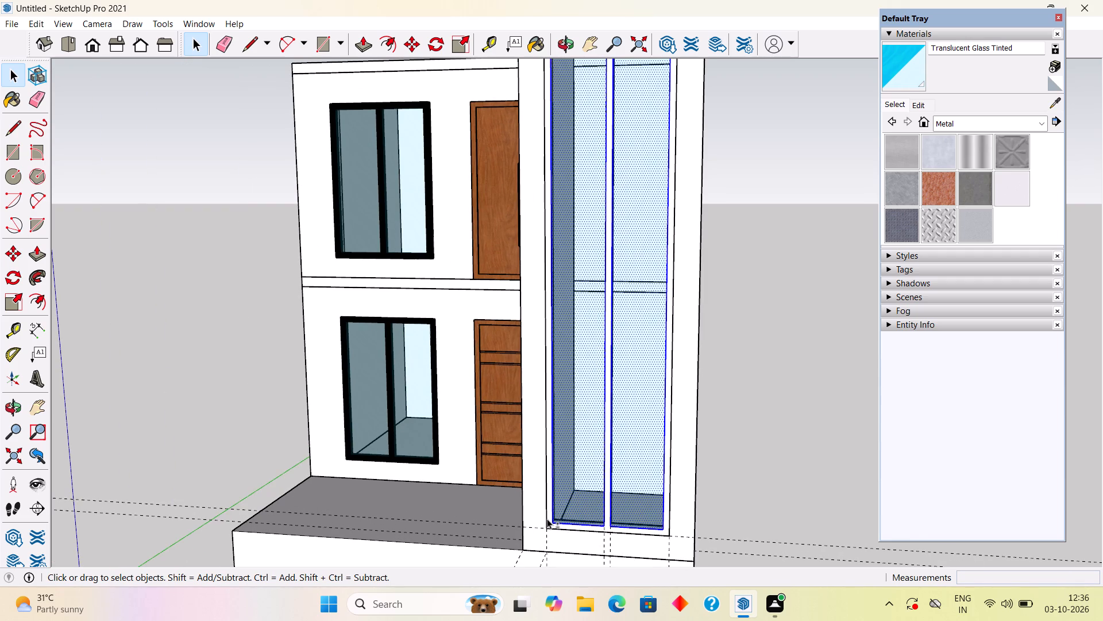
shift+click(547, 519)
shift+click(549, 516)
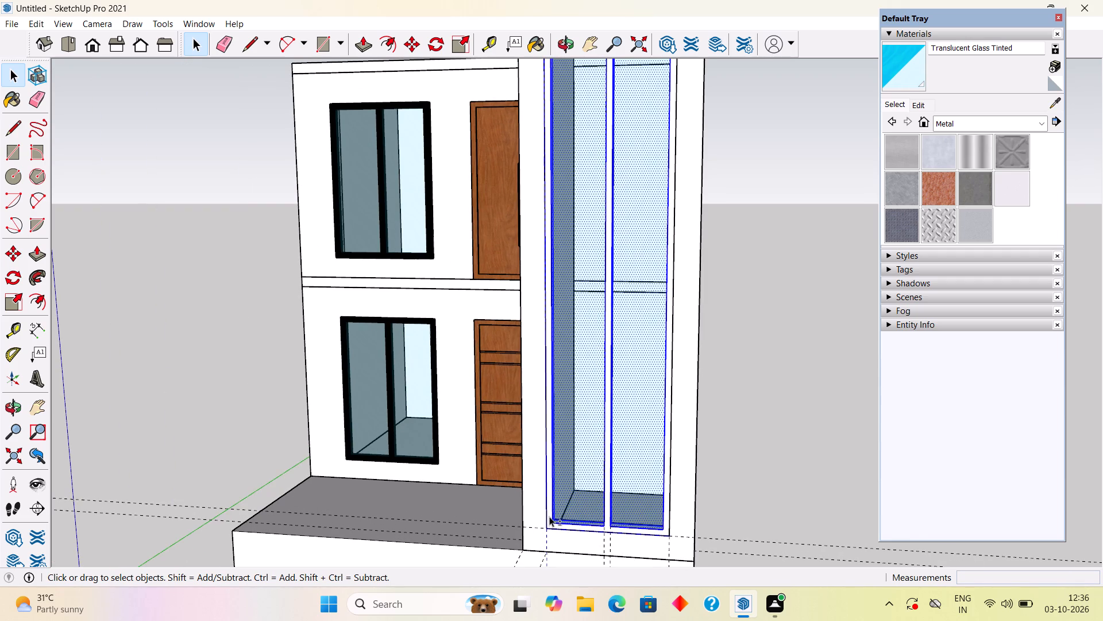
shift+right_click(550, 512)
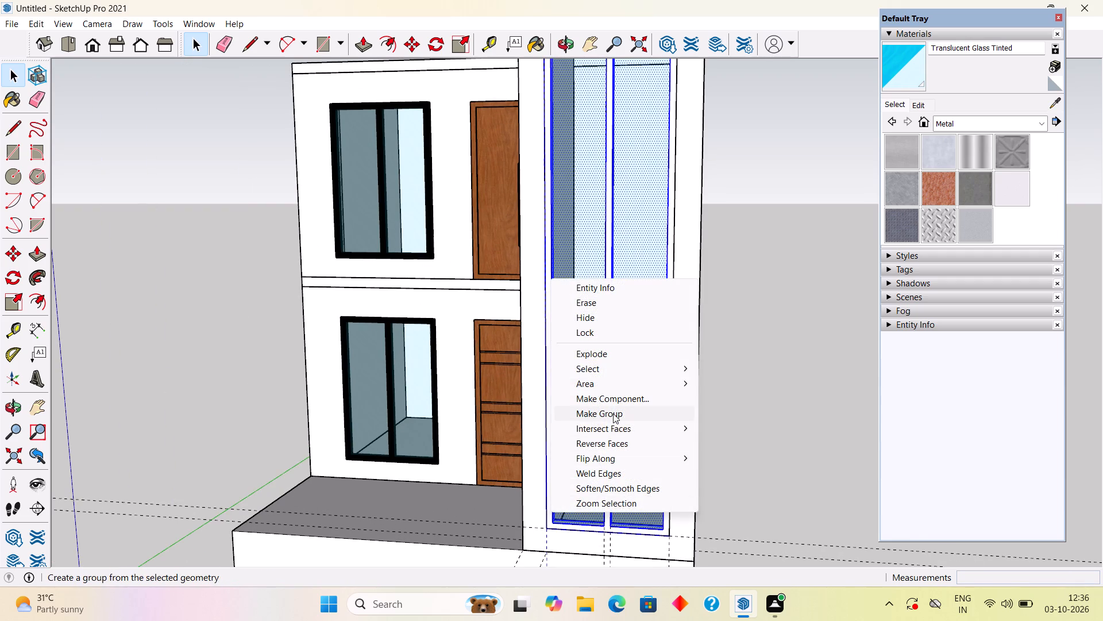
click(613, 413)
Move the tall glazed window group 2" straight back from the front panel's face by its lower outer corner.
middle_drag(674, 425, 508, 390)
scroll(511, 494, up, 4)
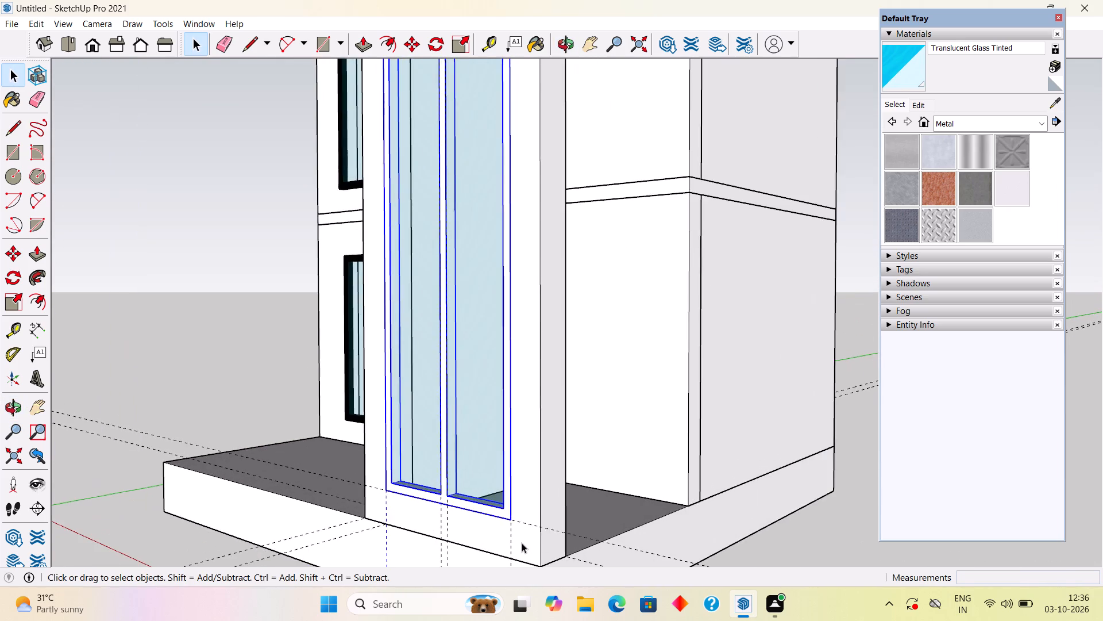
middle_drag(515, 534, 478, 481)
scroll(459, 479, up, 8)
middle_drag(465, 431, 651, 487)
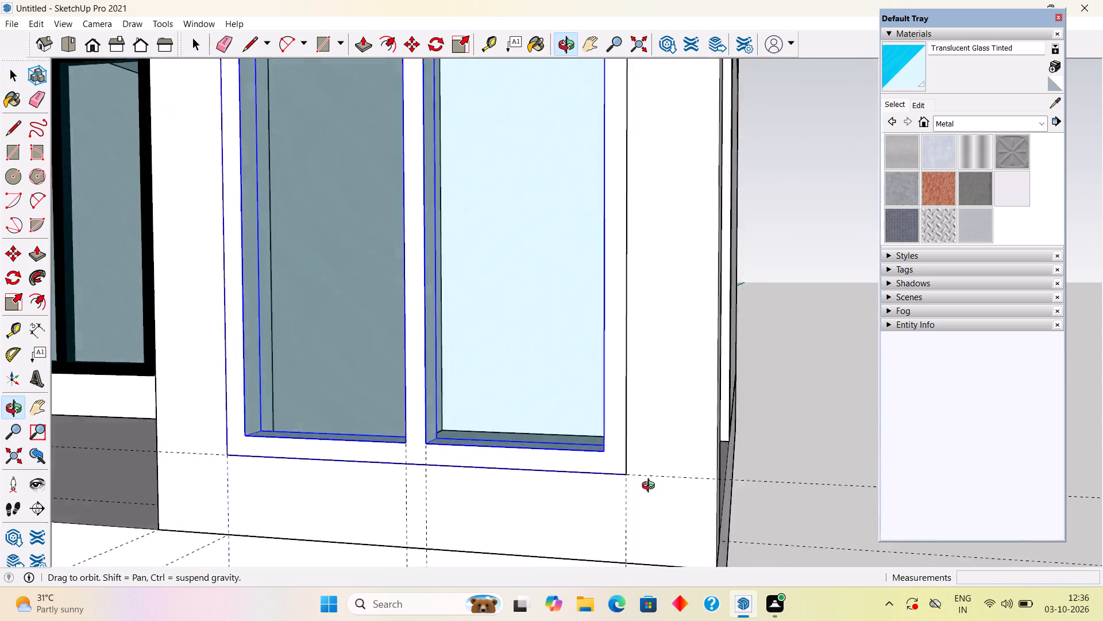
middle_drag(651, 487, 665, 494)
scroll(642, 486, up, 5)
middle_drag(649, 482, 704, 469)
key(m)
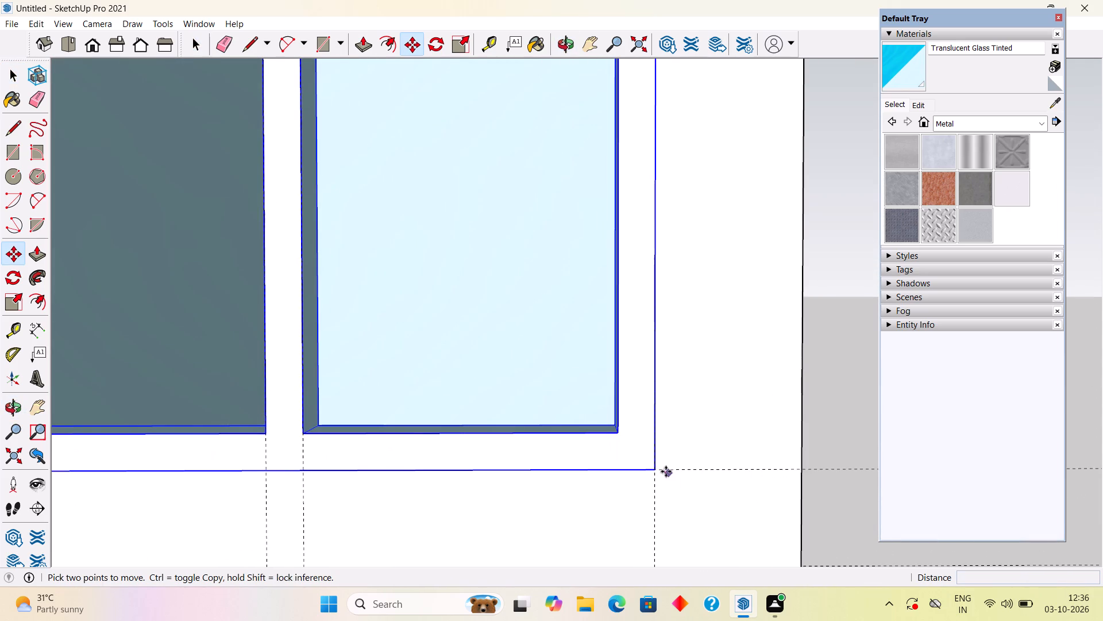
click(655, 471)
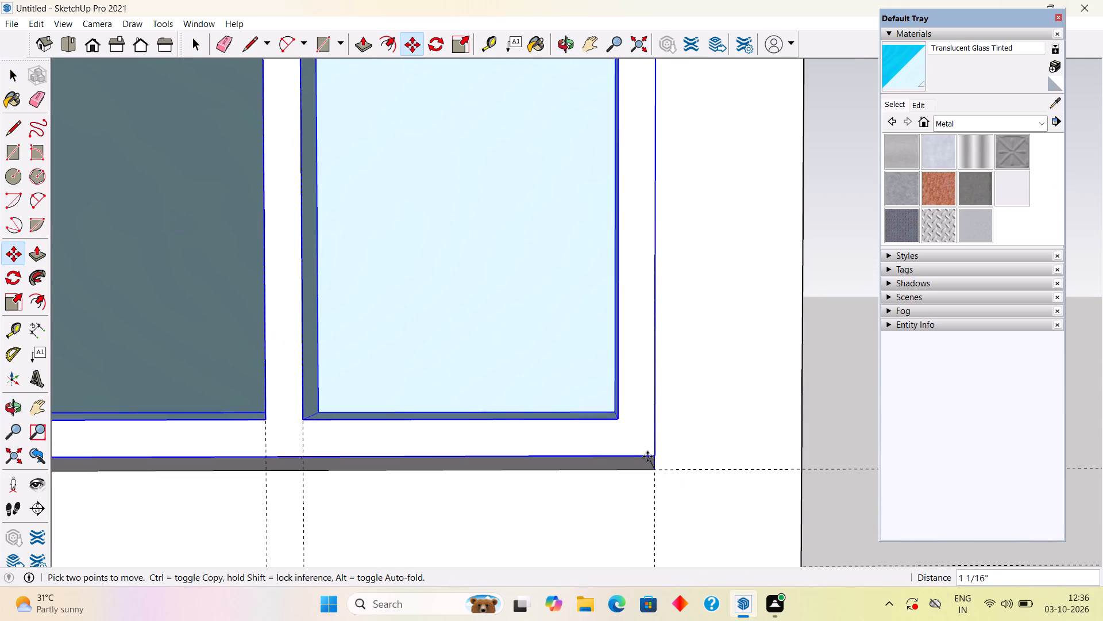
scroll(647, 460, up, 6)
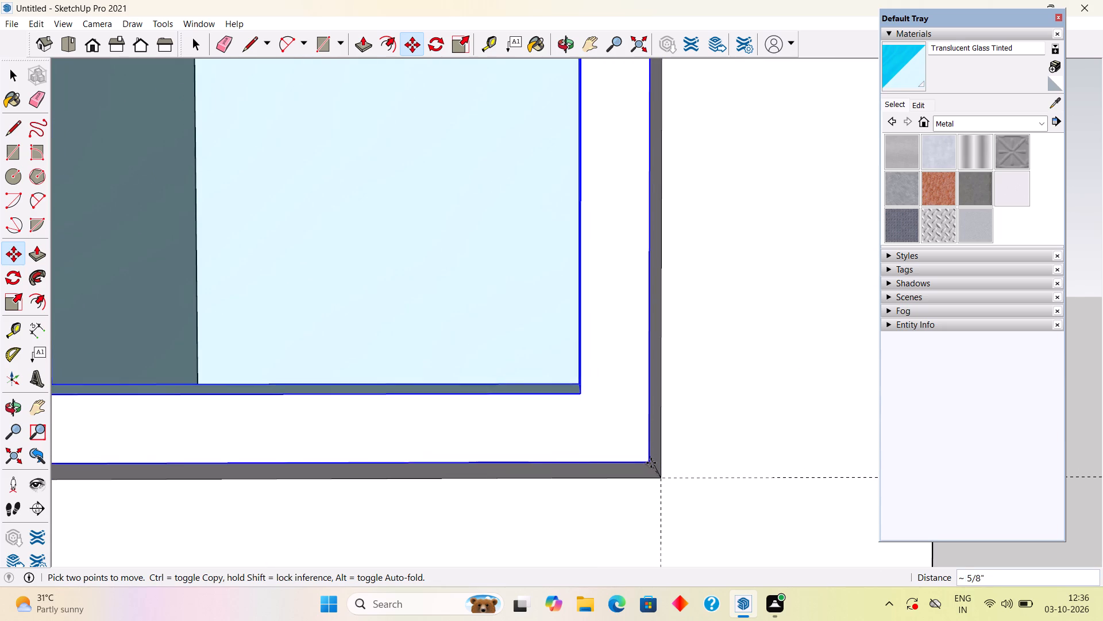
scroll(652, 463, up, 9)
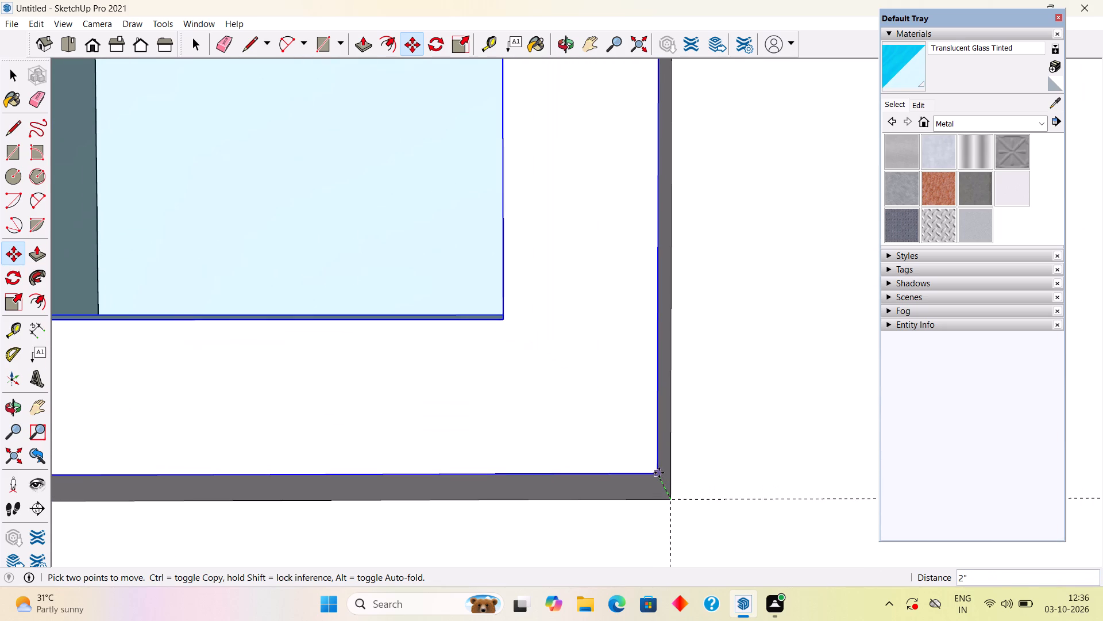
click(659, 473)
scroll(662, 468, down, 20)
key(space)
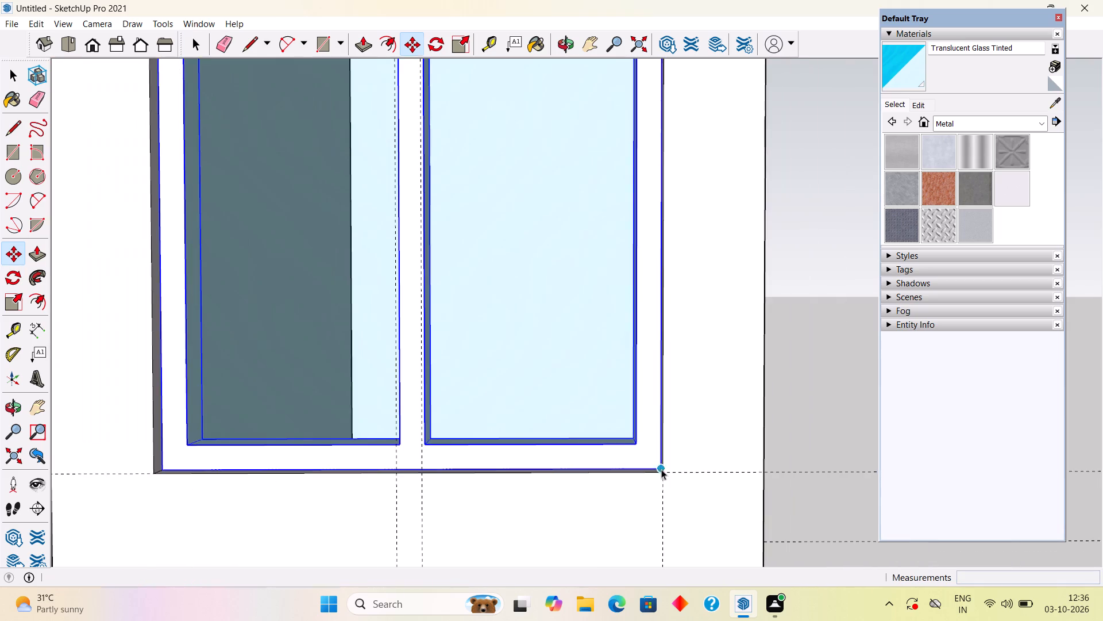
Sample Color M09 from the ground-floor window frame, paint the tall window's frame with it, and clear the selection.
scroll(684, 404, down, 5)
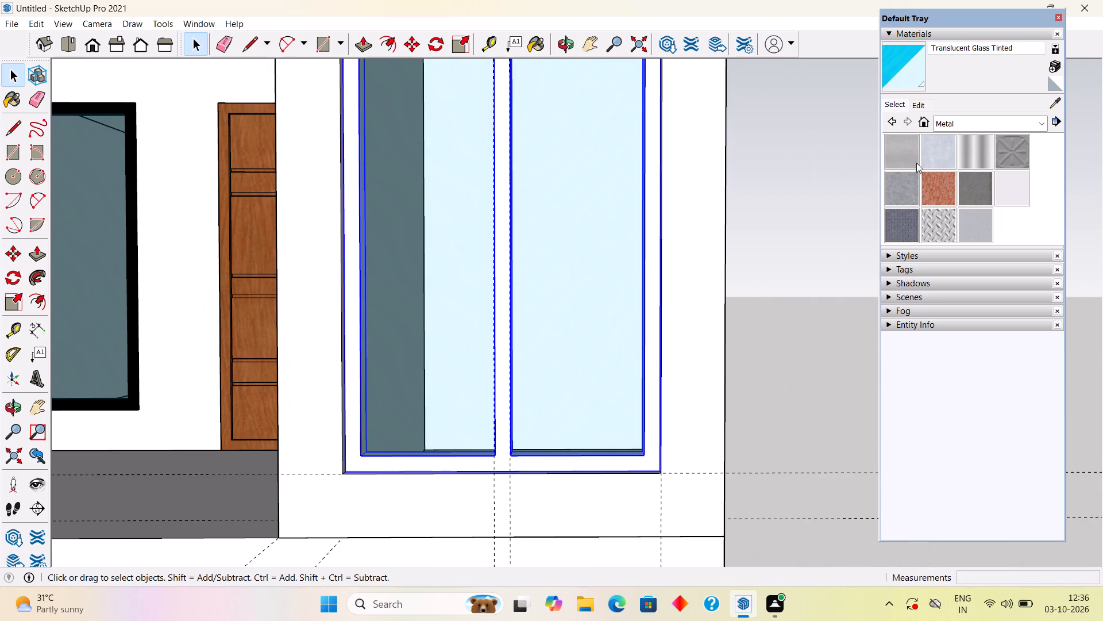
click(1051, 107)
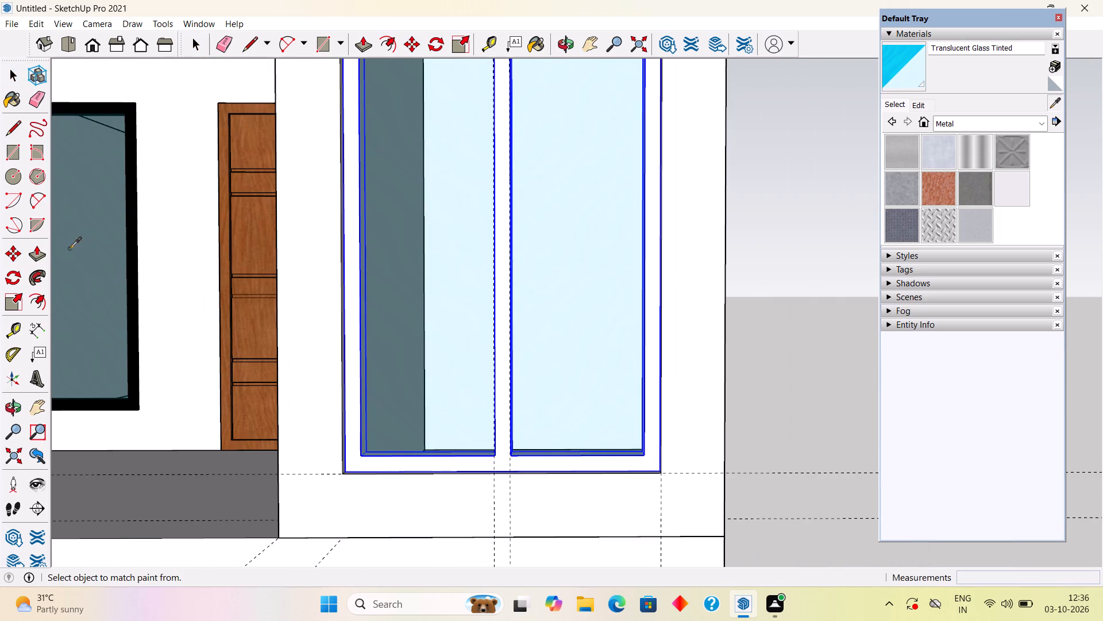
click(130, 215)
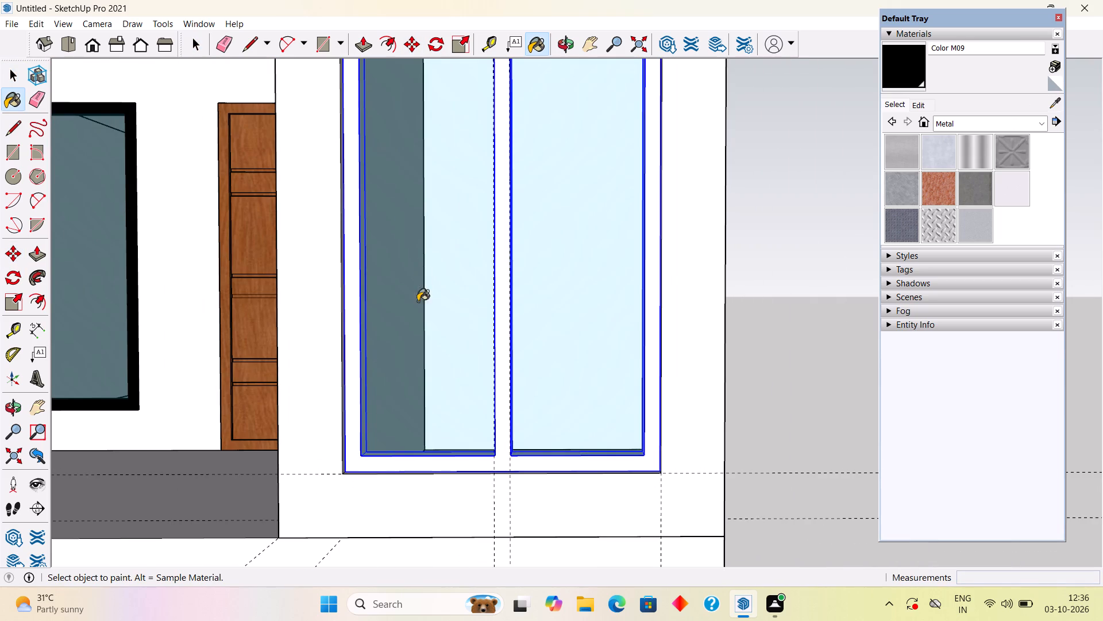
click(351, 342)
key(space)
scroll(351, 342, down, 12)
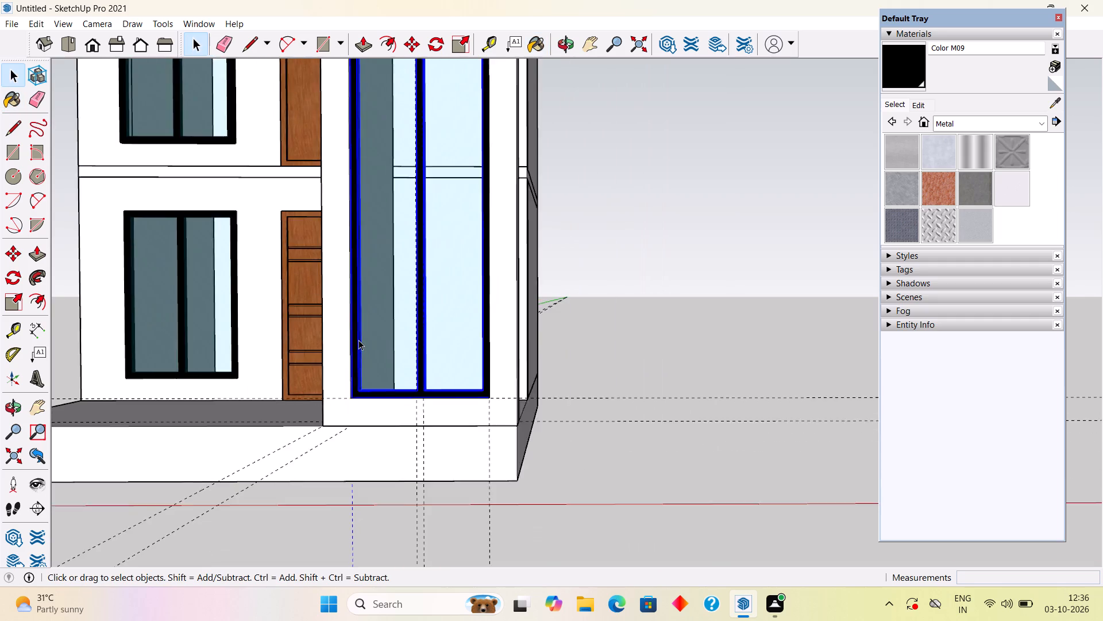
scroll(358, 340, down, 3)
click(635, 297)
Undo the tall window's frame paint, backward move, grouping and both glass panes.
scroll(411, 416, down, 9)
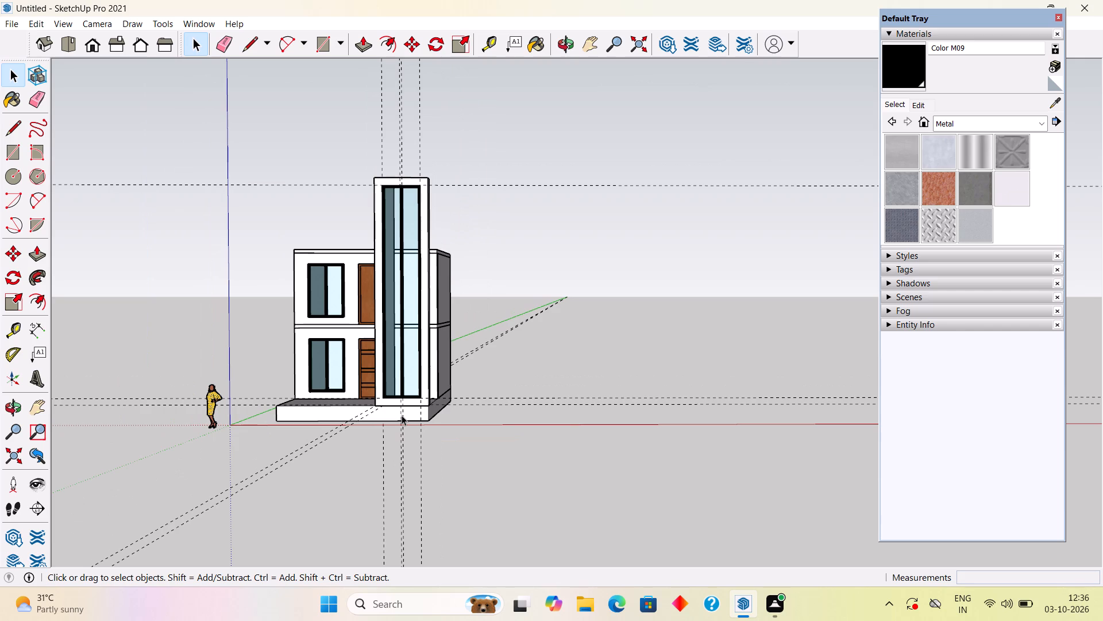
scroll(333, 300, up, 5)
scroll(367, 336, up, 5)
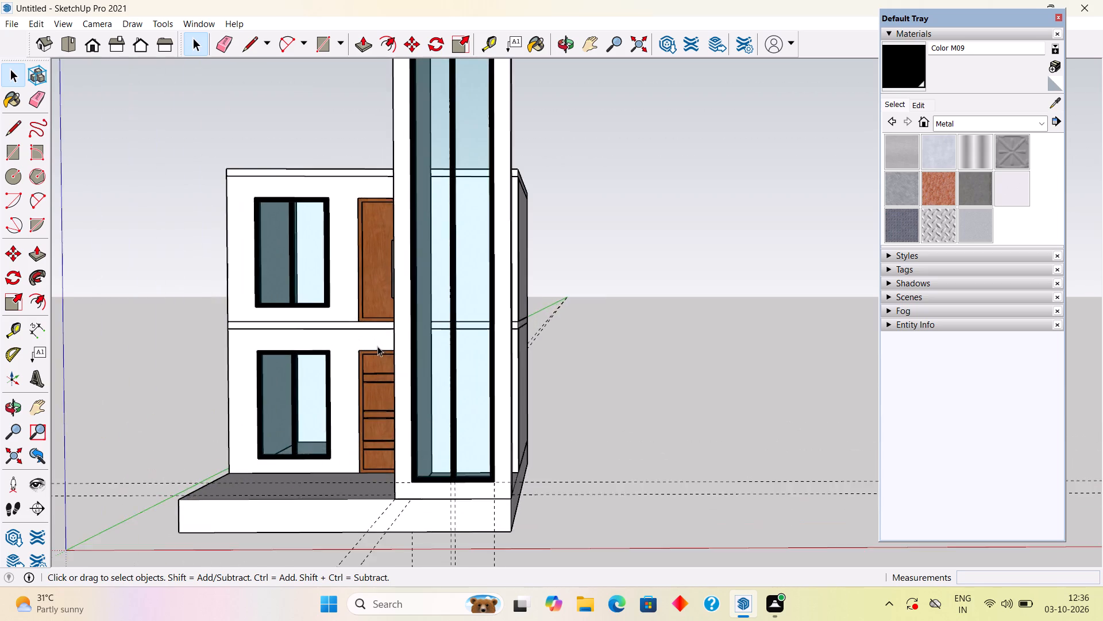
scroll(379, 347, up, 6)
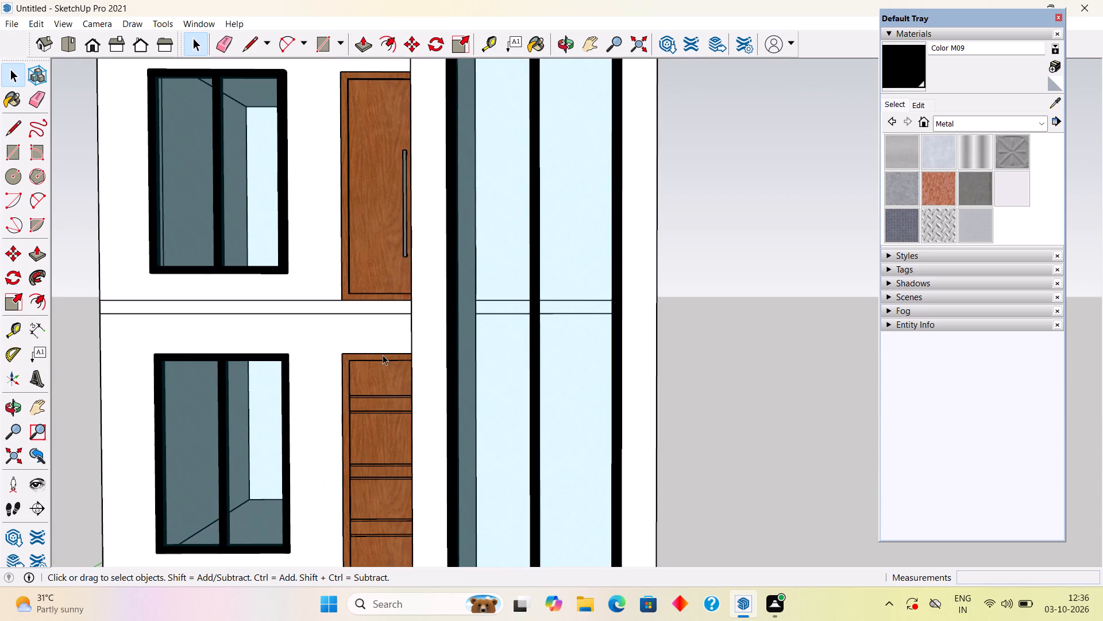
scroll(383, 355, down, 3)
key(ctrl+z)
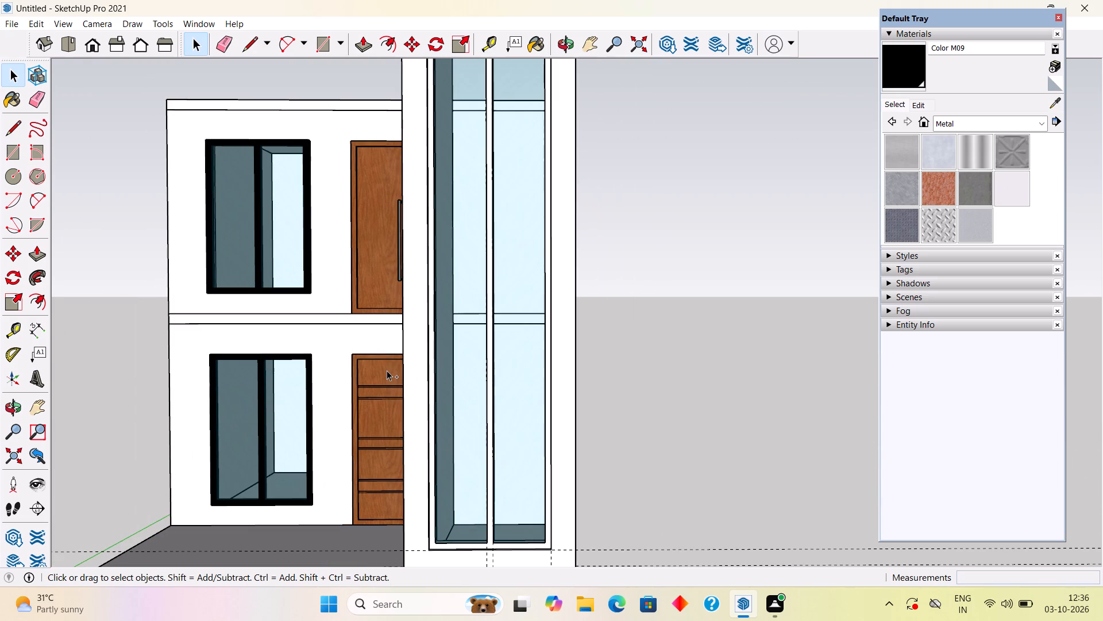
key(ctrl+z)
key(ctrl+z)
key(ctrl+z)
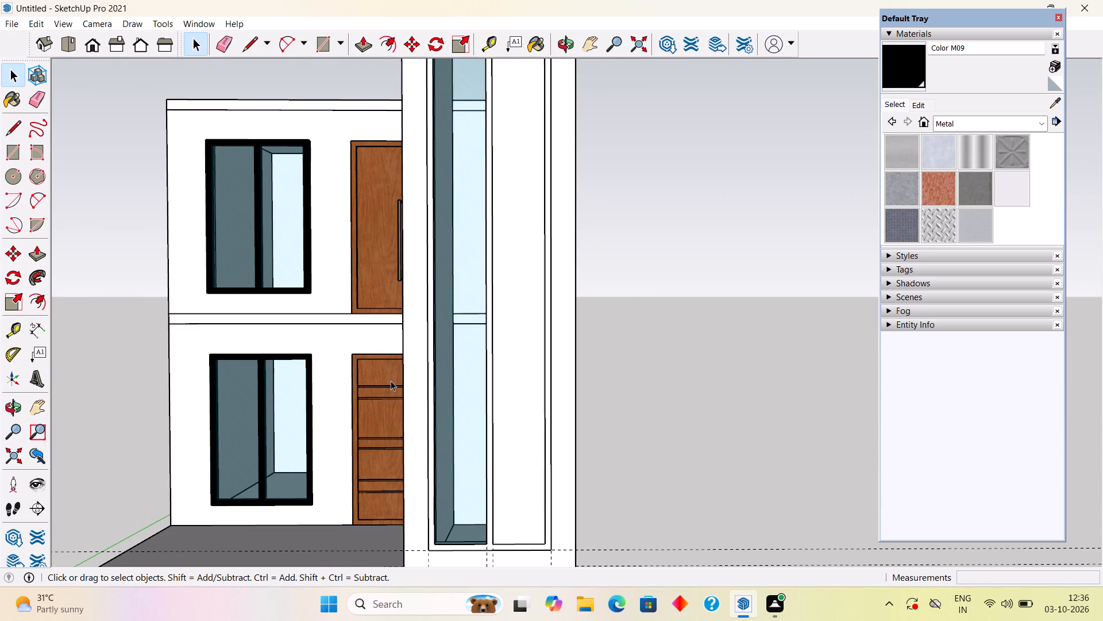
key(ctrl+z)
key(ctrl+z)
key(ctrl+z)
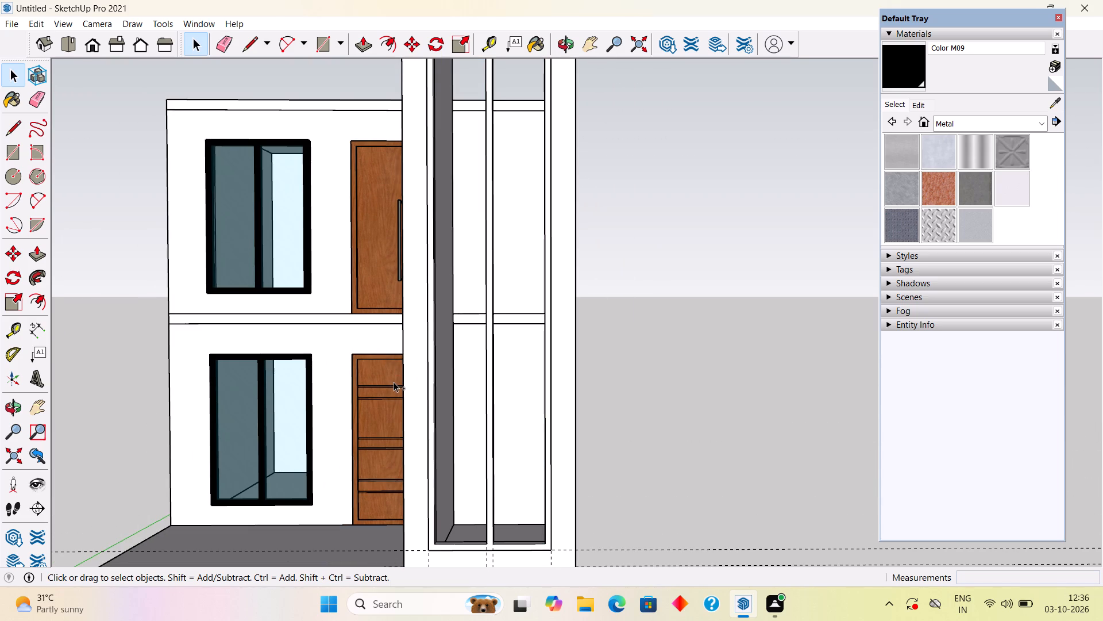
Keep undoing until the tall window is a flat face with its inset outline and only one mullion edge.
key(ctrl+z)
key(ctrl+z)
key(ctrl+z)
key(ctrl+z)
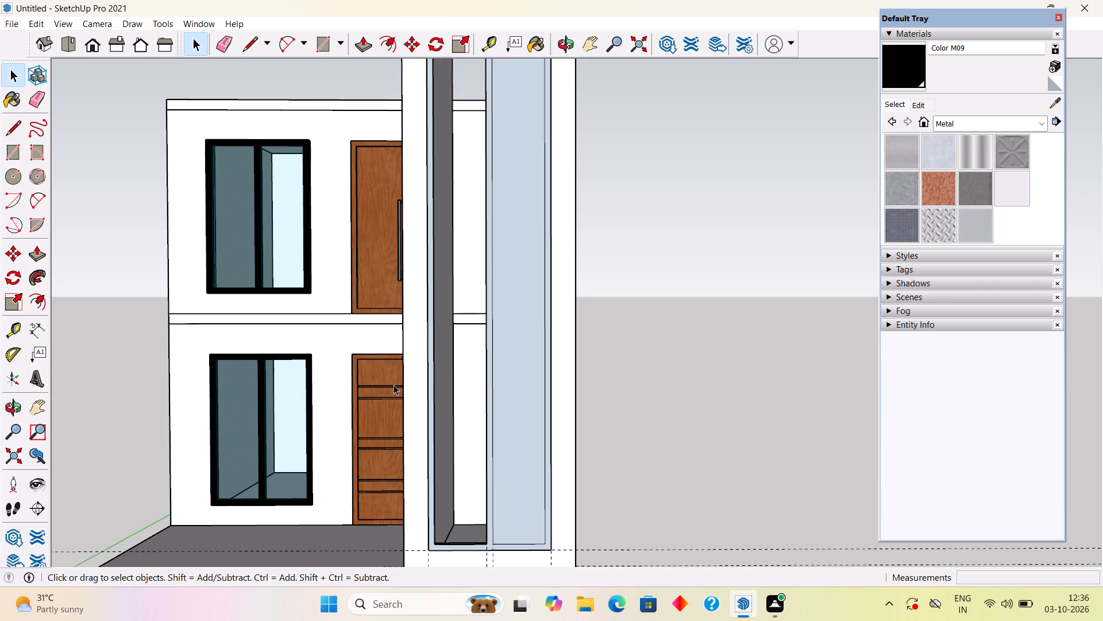
key(ctrl+z)
key(z)
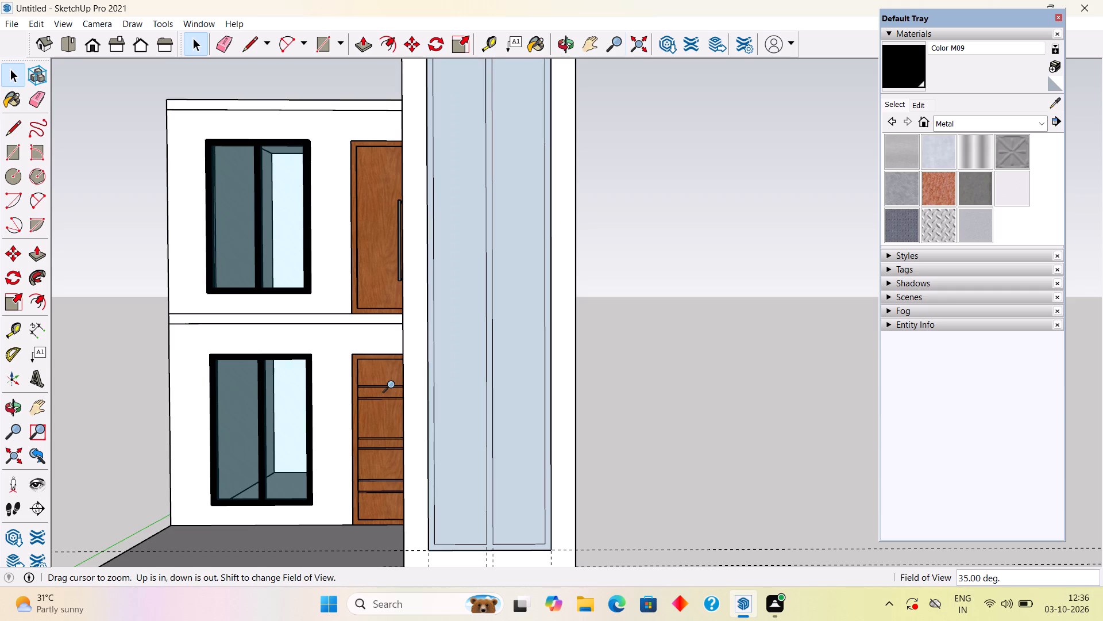
key(ctrl+z)
scroll(426, 384, down, 4)
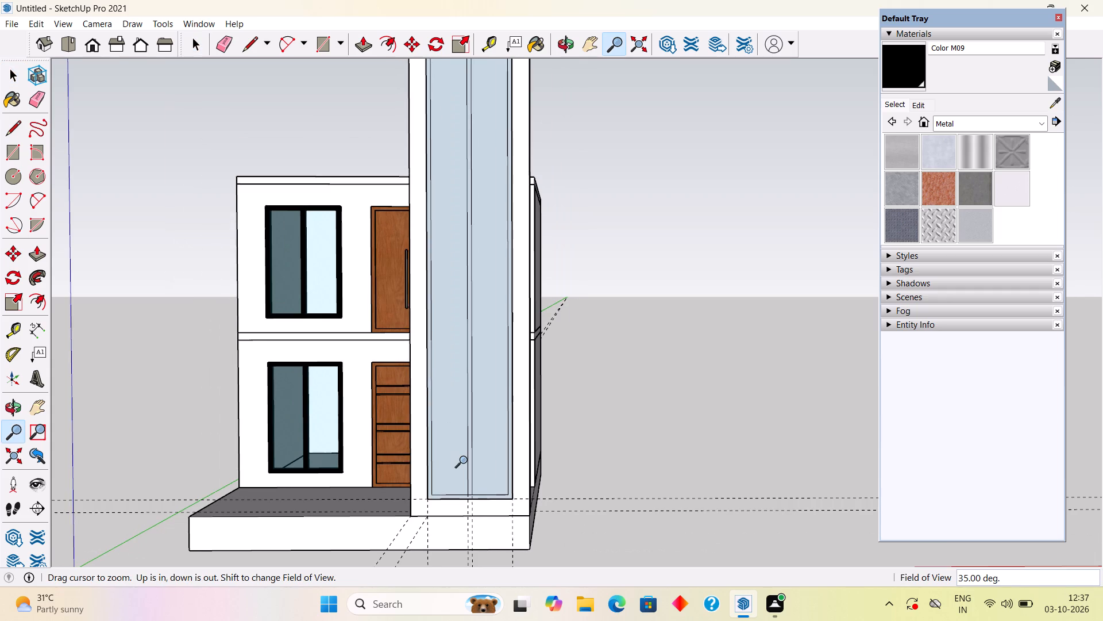
scroll(466, 460, down, 4)
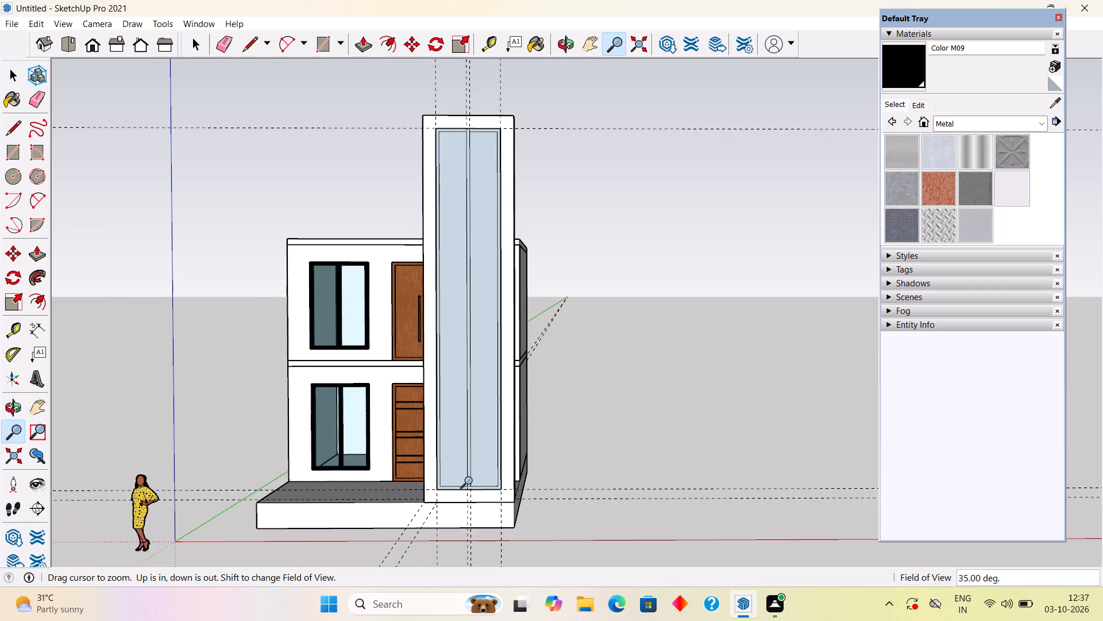
key(ctrl+z)
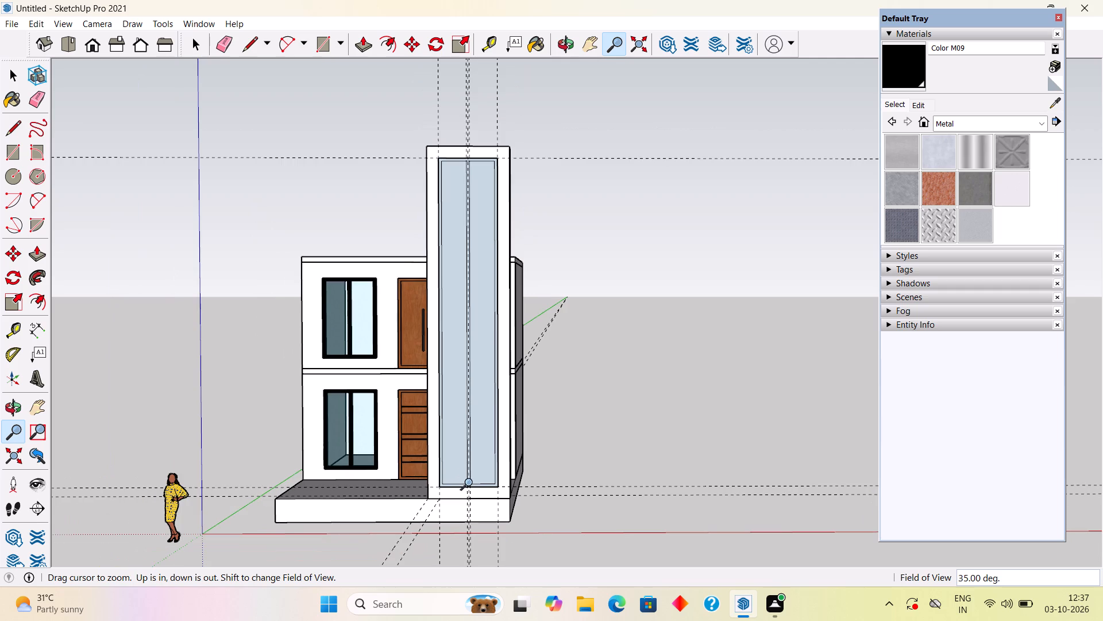
key(ctrl+z)
Draw a 27' 6" vertical line along the mullion guide, from the top to the bottom of the tall window's inset outline.
key(i)
key(l)
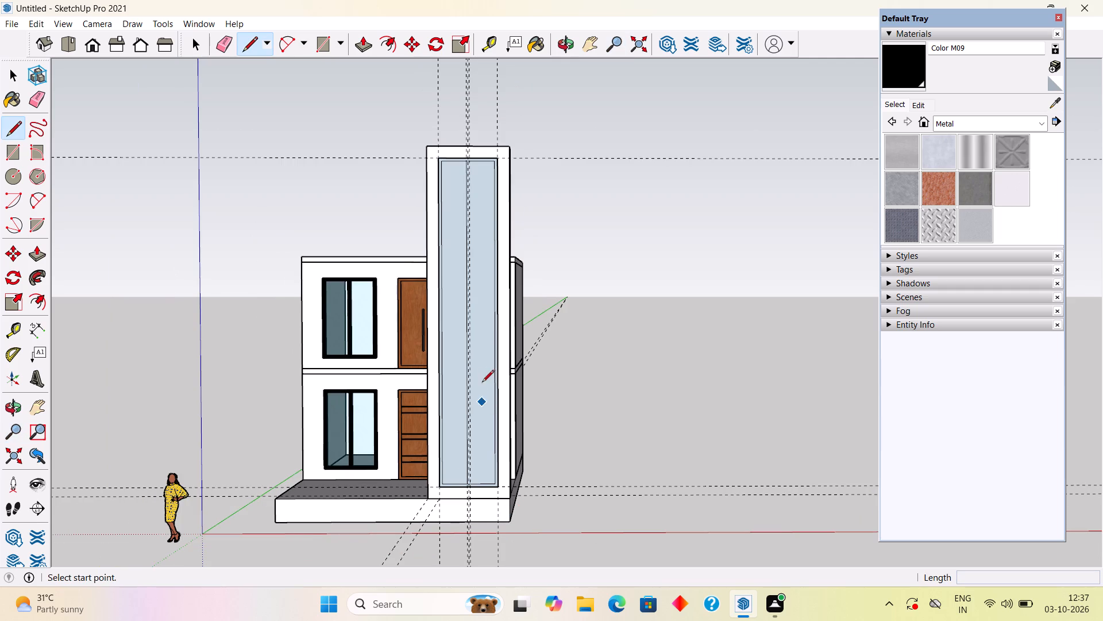
scroll(485, 171, up, 9)
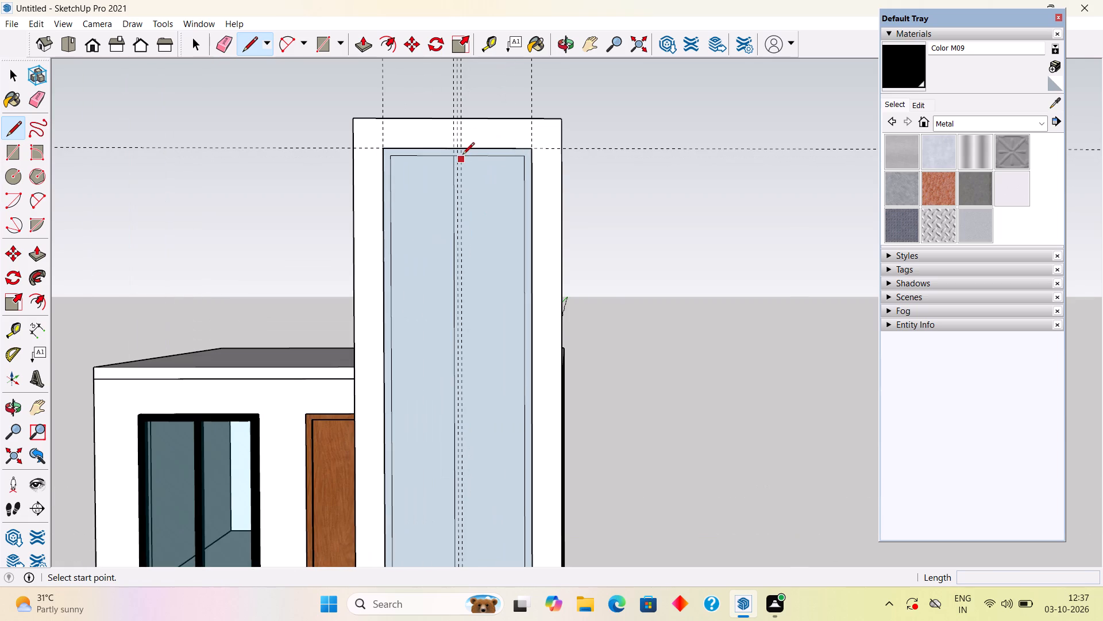
click(462, 154)
scroll(482, 284, down, 20)
scroll(482, 284, down, 1)
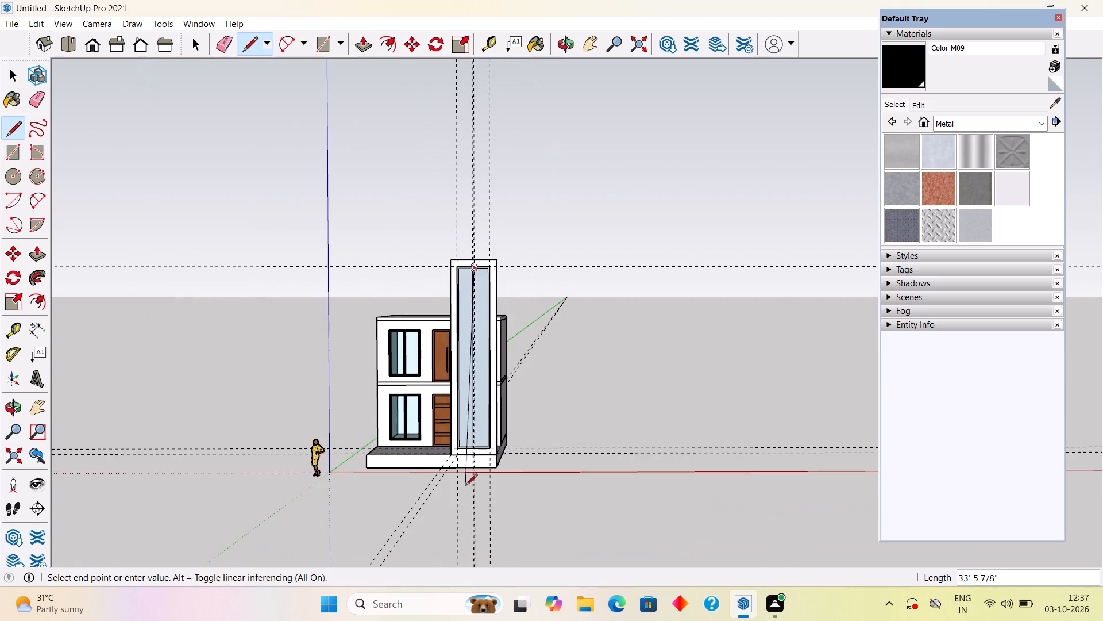
scroll(502, 455, up, 12)
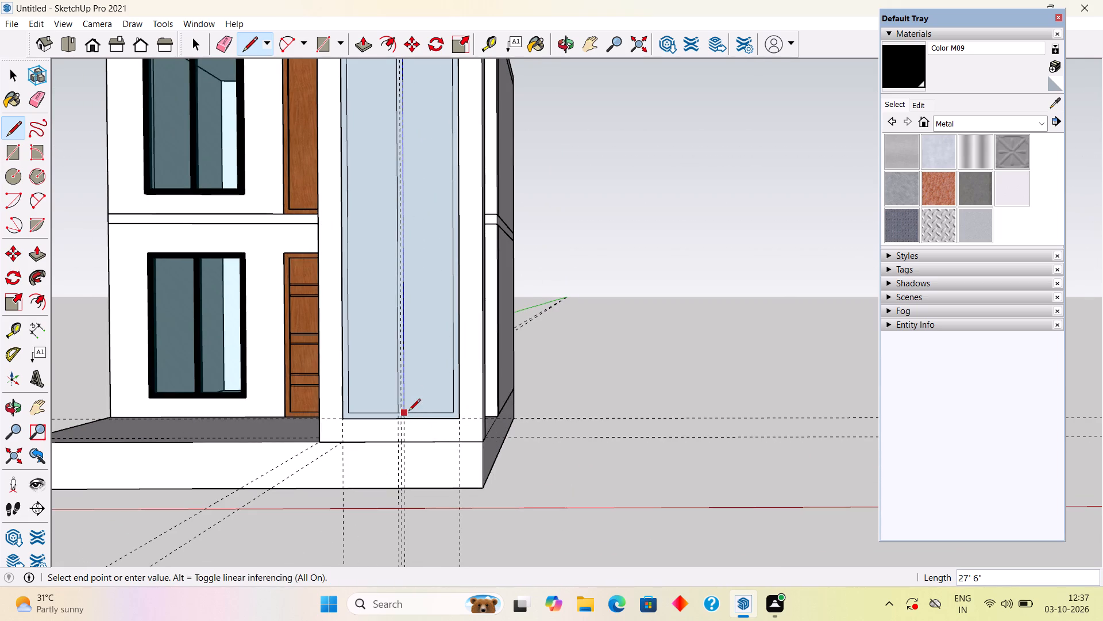
click(408, 412)
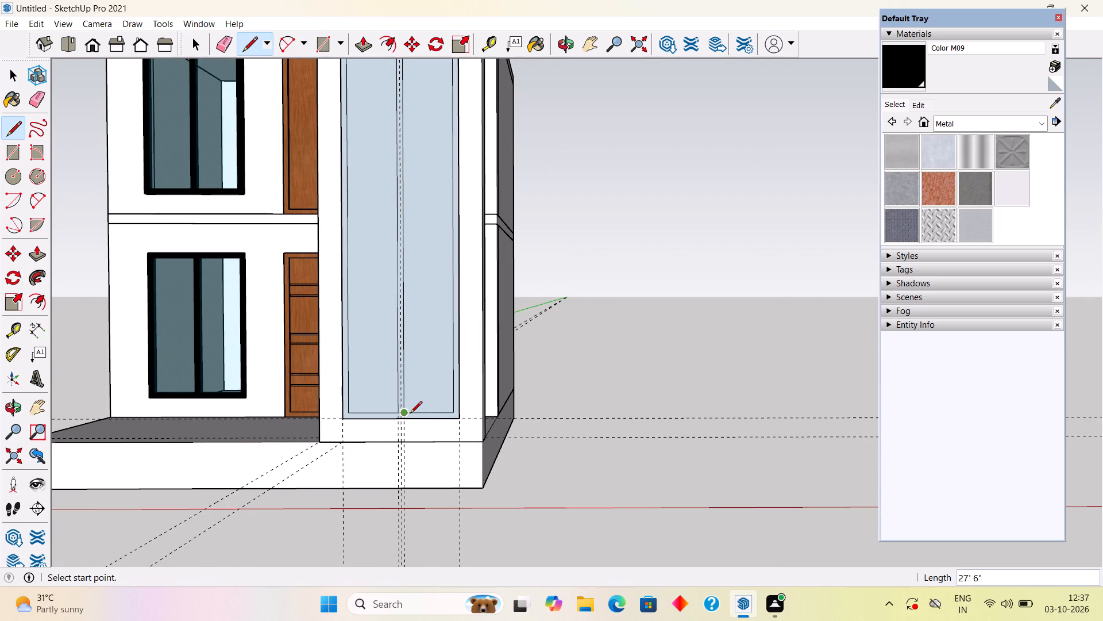
key(space)
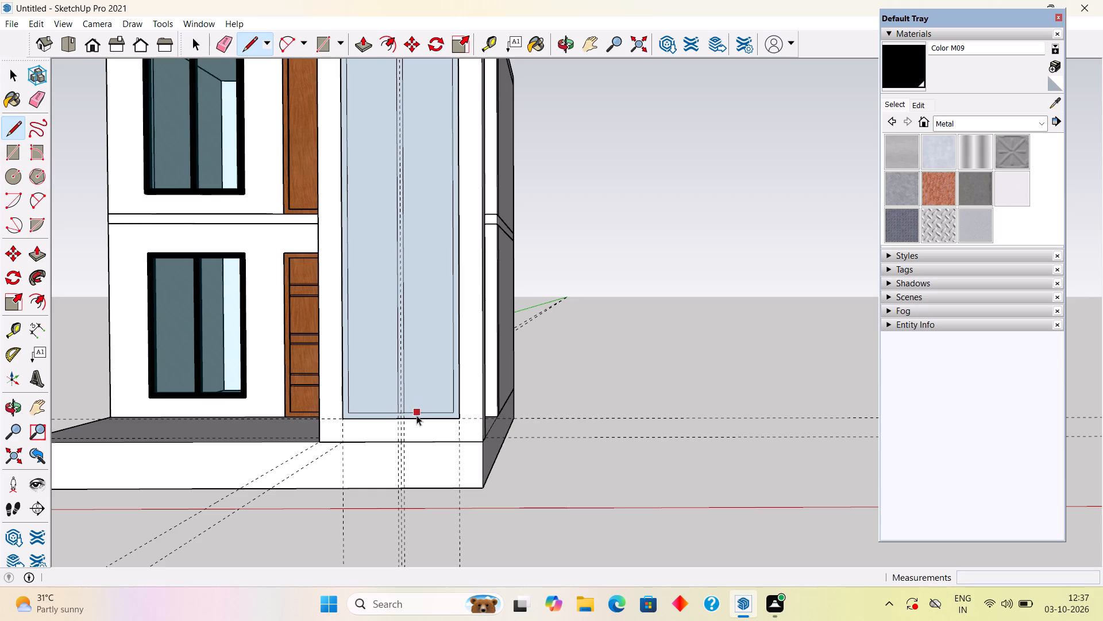
Place a horizontal guide 10' above the tall window's bottom edge.
key(t)
click(420, 418)
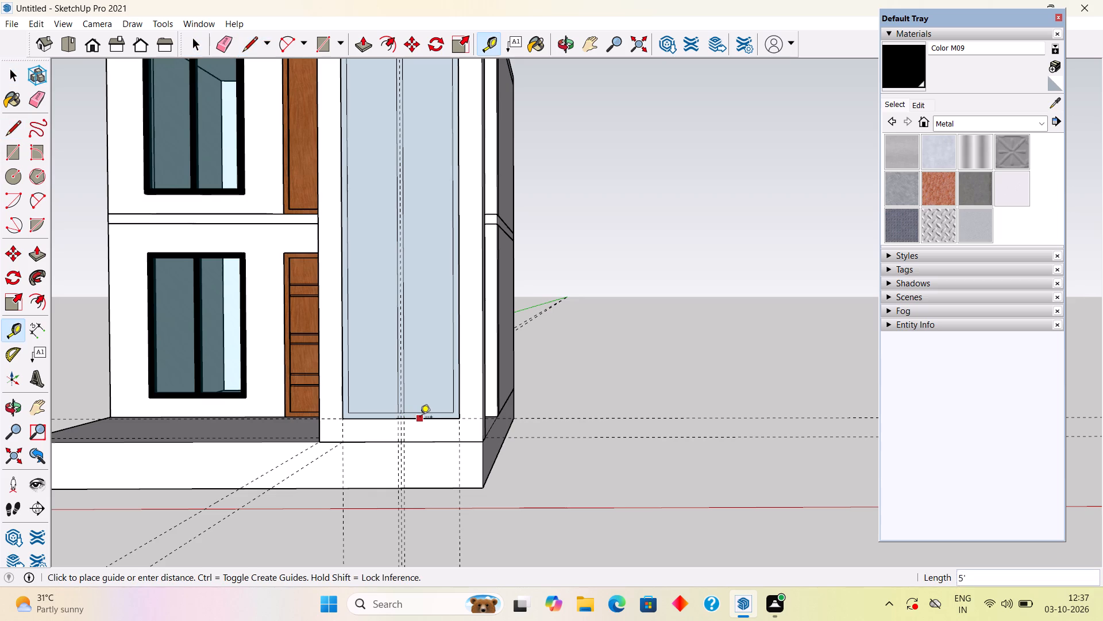
text(10')
key(Return)
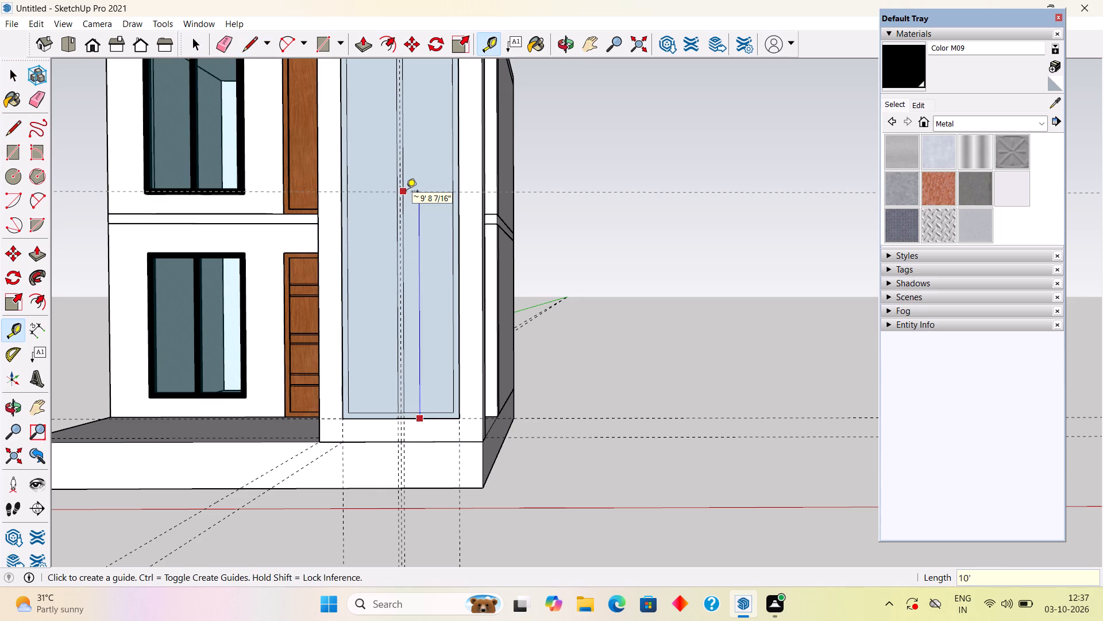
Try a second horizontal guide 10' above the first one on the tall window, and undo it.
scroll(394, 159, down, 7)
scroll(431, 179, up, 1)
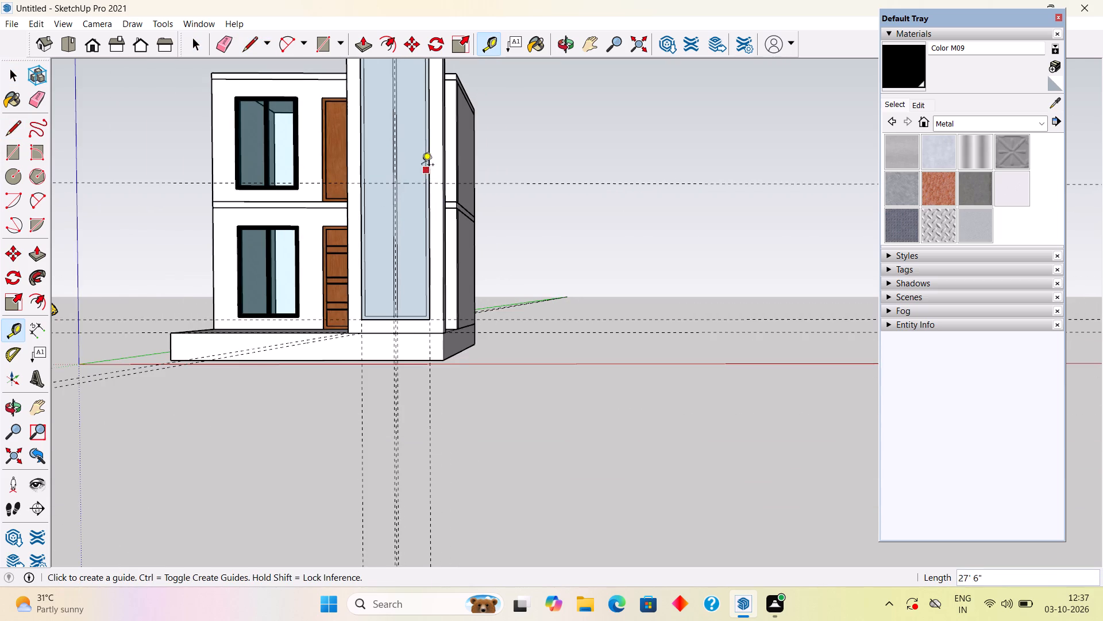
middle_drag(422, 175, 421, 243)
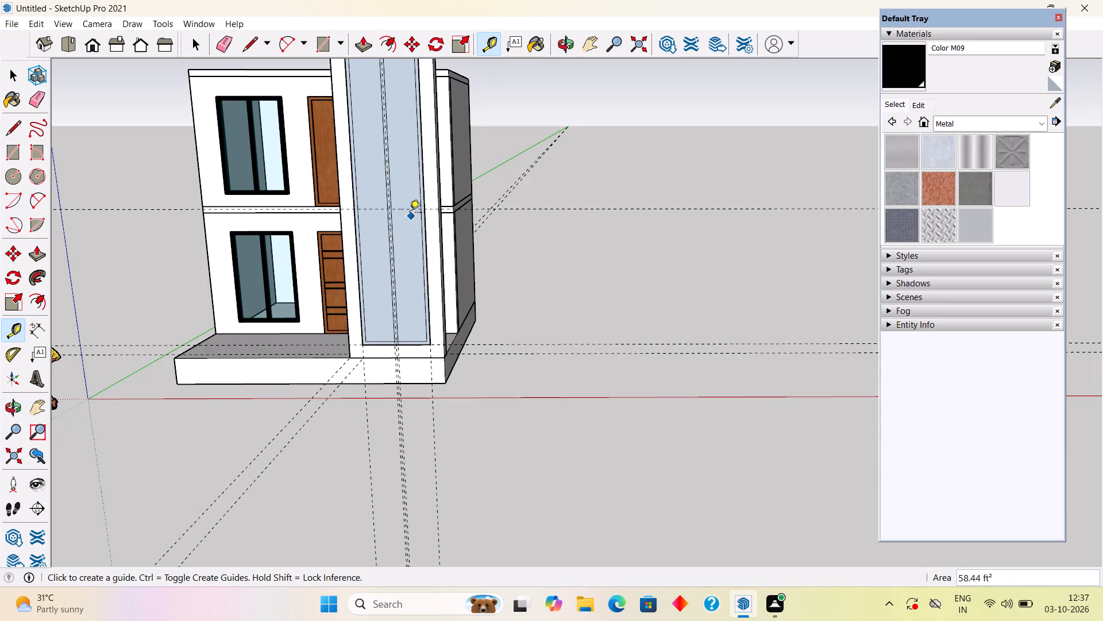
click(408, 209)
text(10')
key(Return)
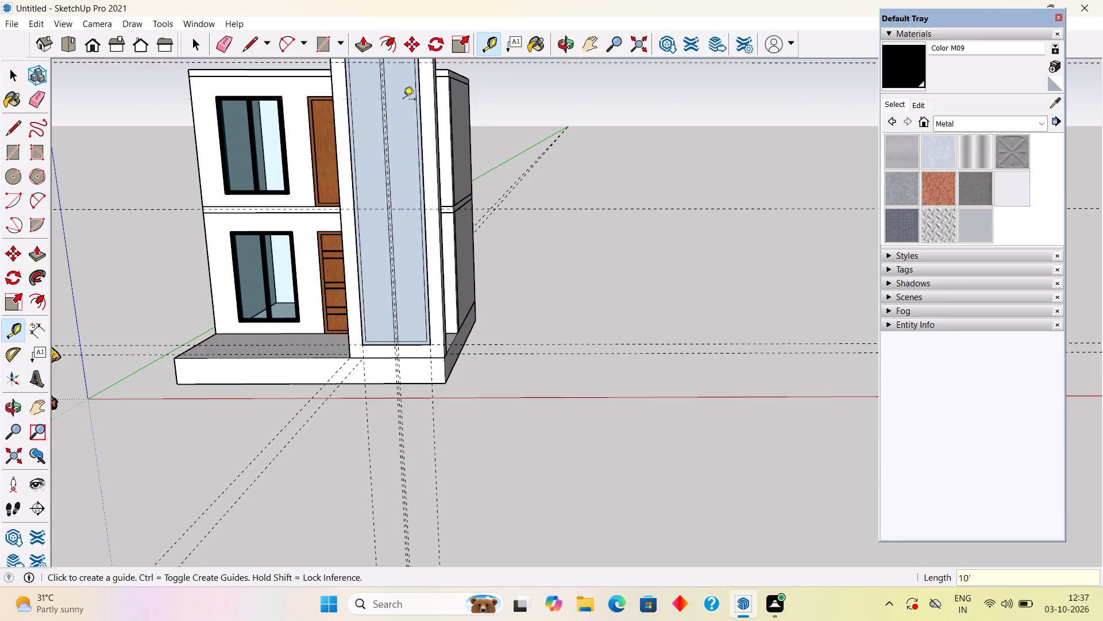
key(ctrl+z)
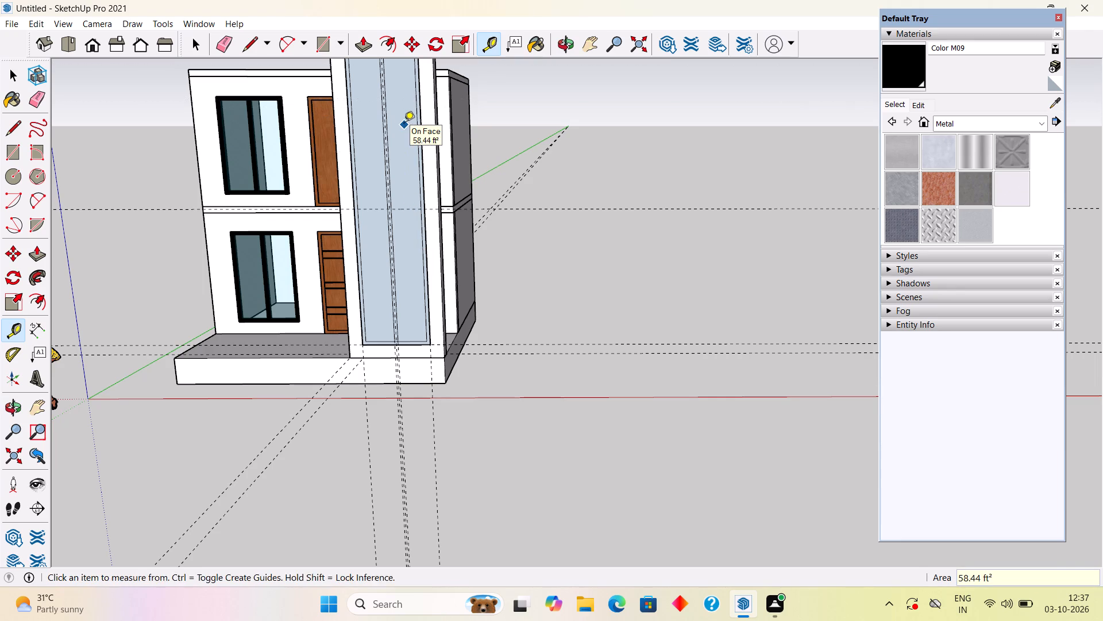
Replace the 10' guide with two horizontal guides on the tall window, 9' above its bottom edge and 9' above that guide.
key(ctrl+z)
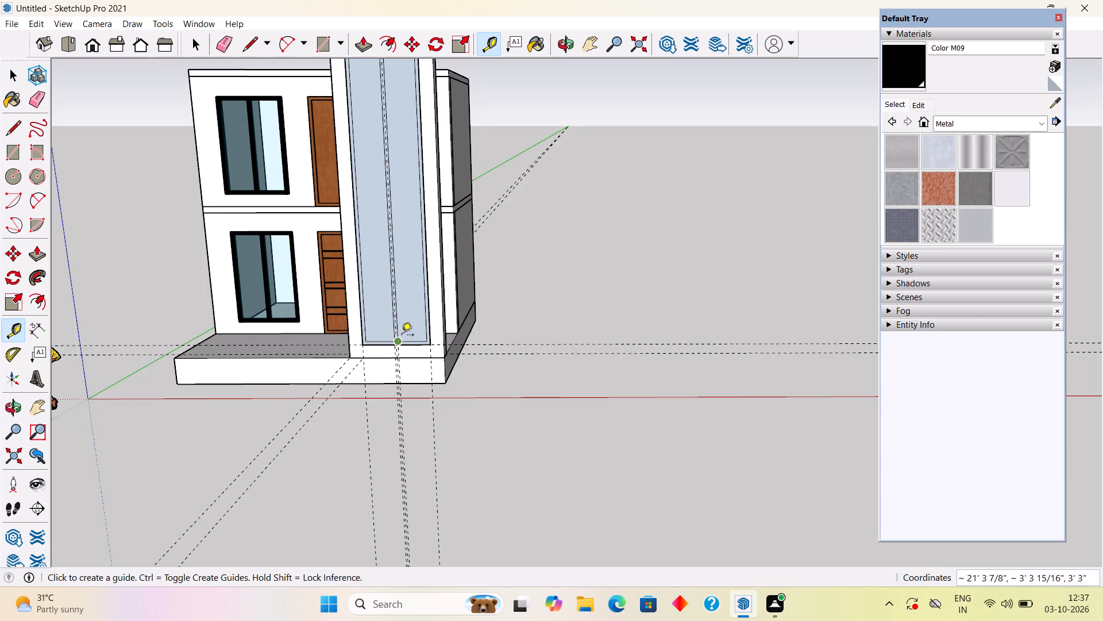
click(415, 346)
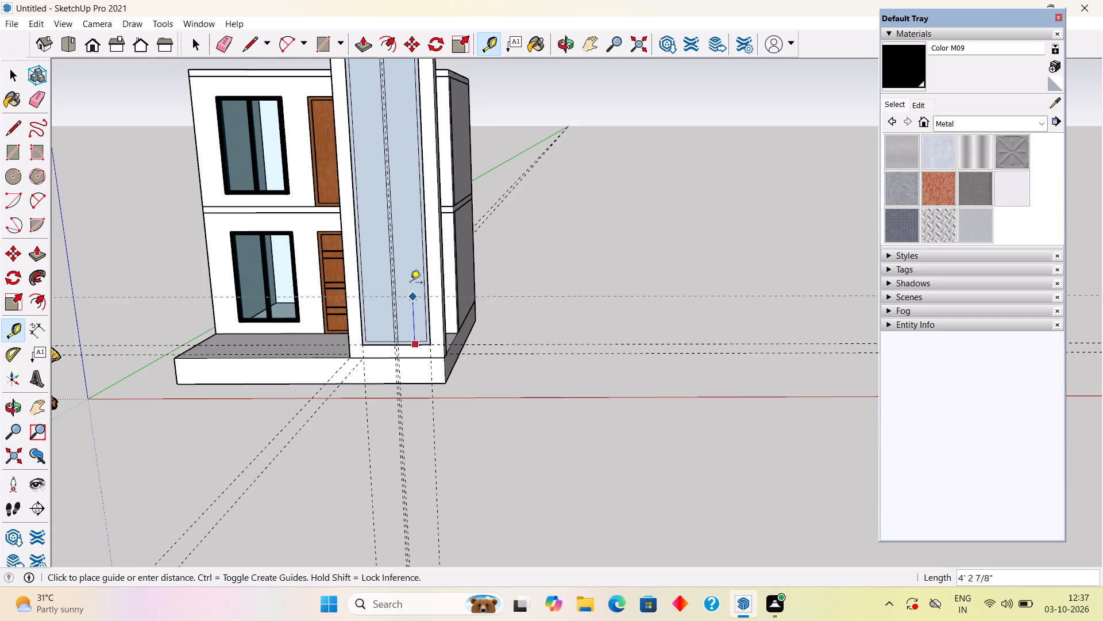
text(9')
key(Return)
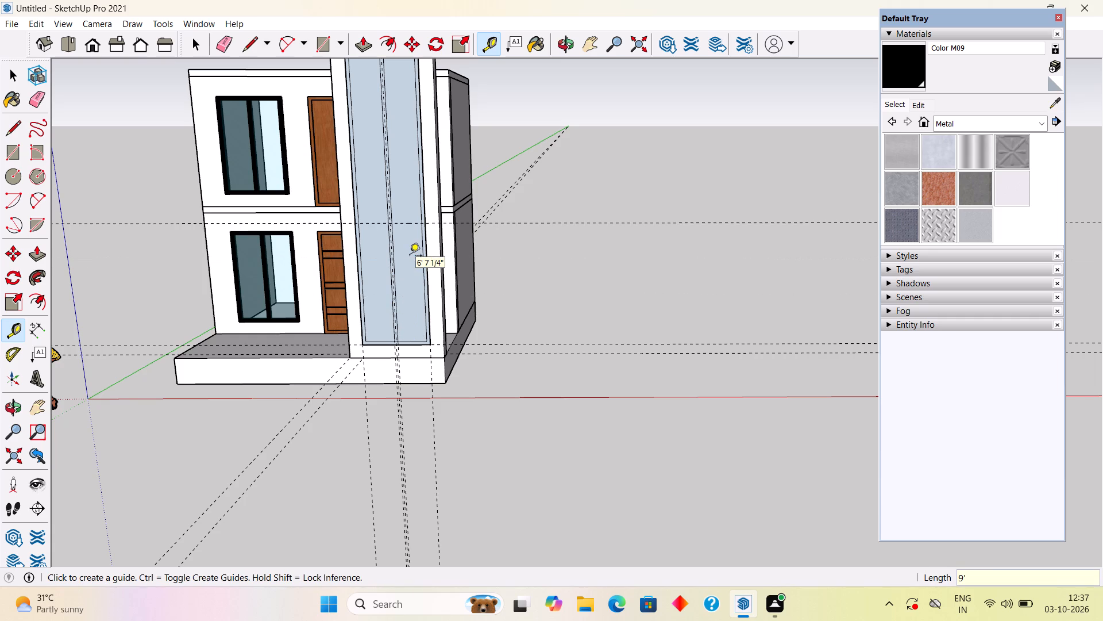
click(411, 225)
text(9')
key(Return)
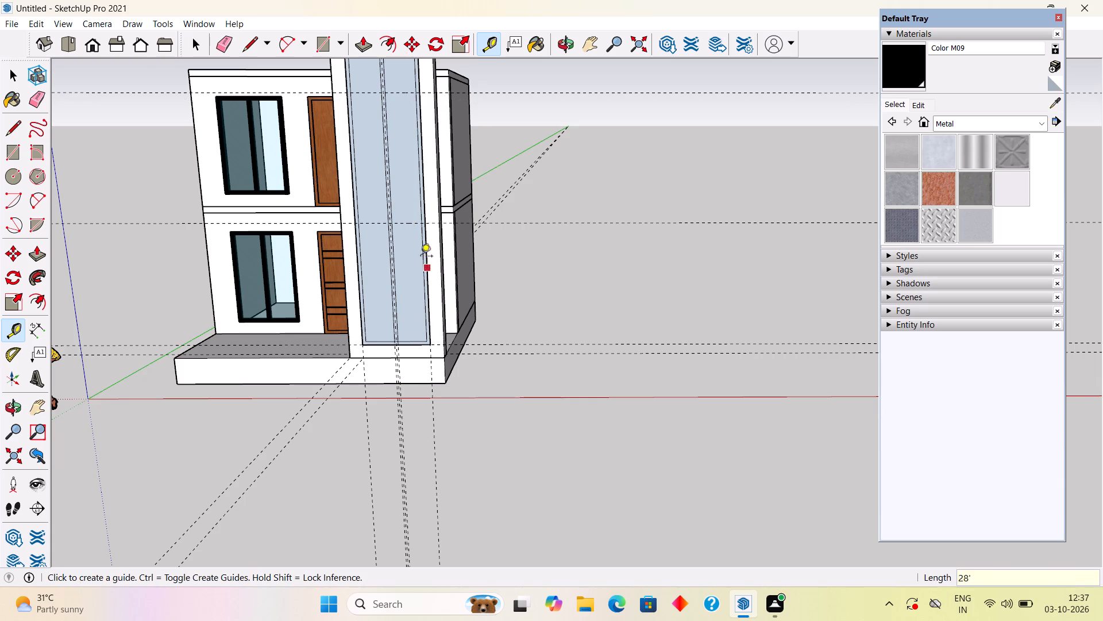
Place a horizontal guide 3" below the upper 9' guide on the tall window.
click(398, 94)
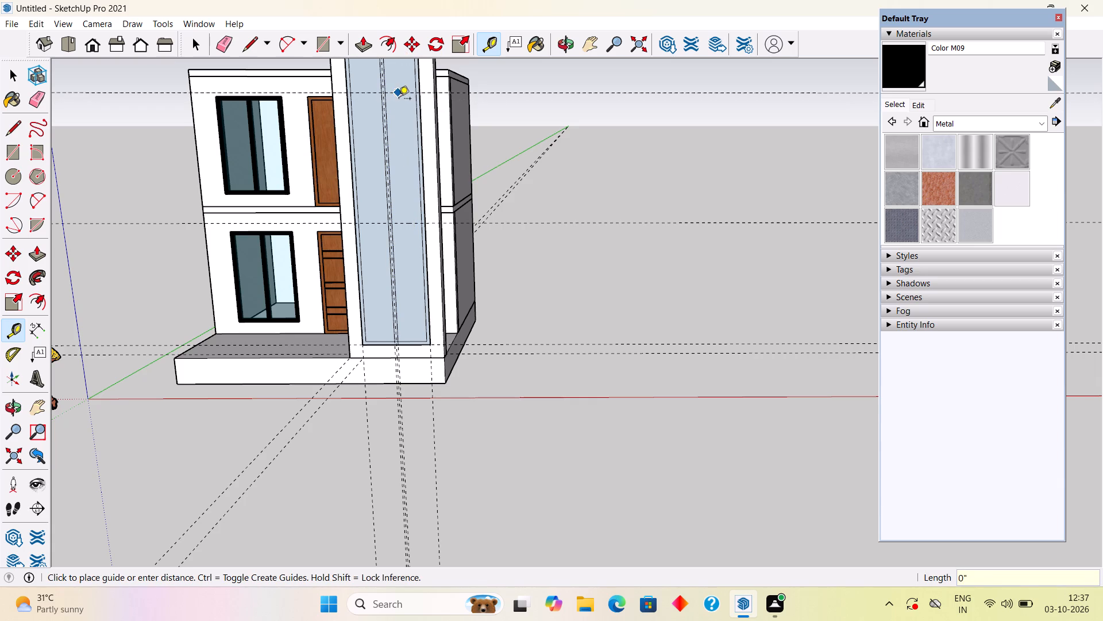
key(period)
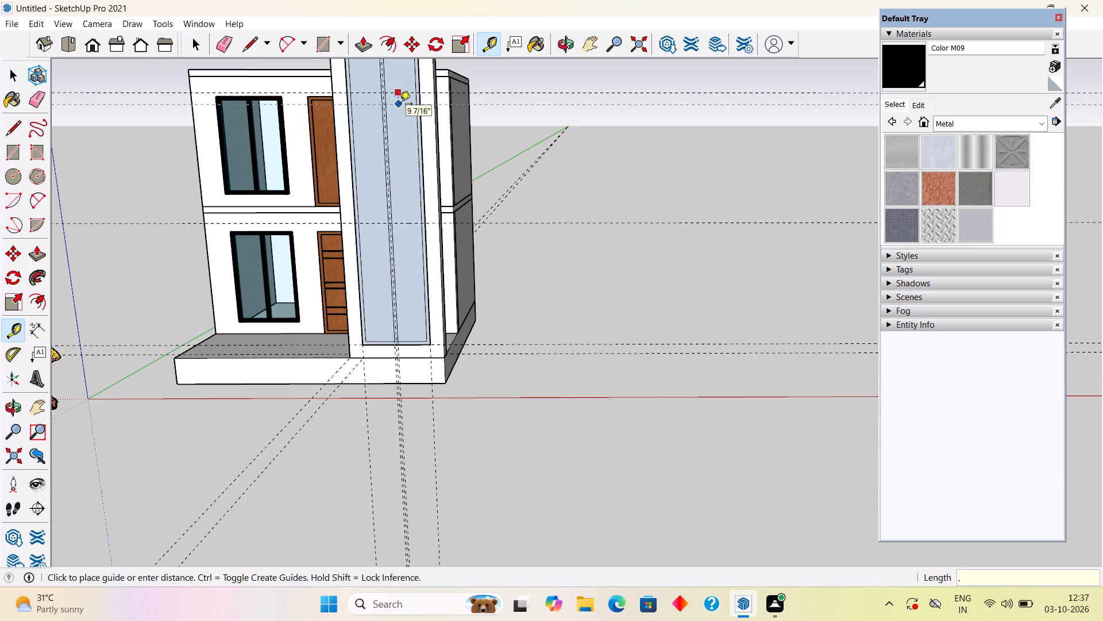
key(BackSpace)
text(3")
key(Return)
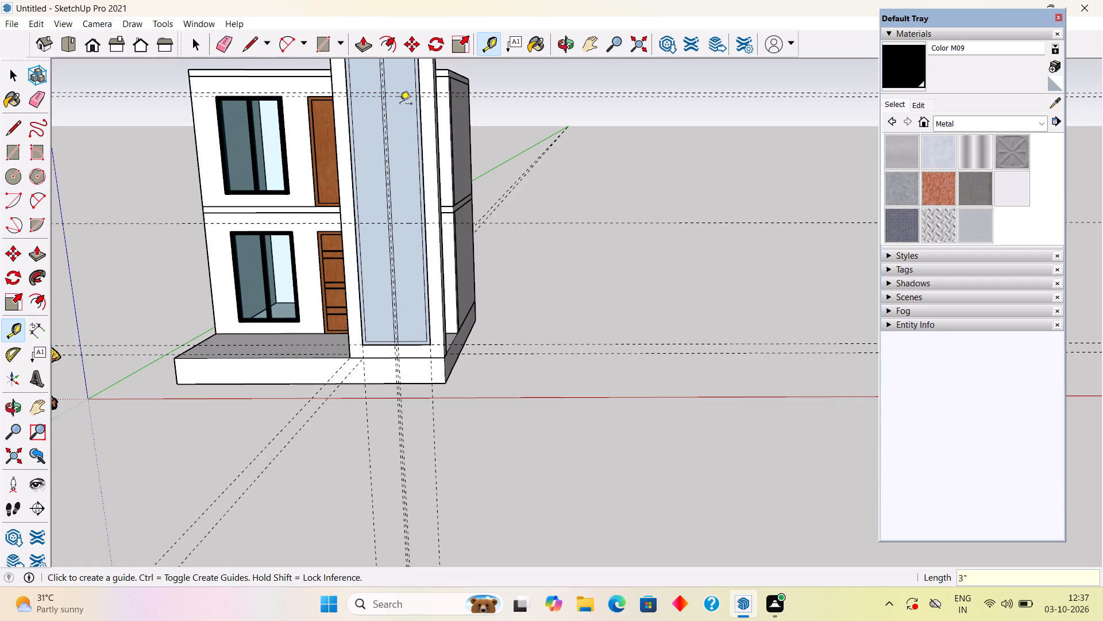
Start a parallel guide just below the lower 9' guide on the tall window.
click(377, 224)
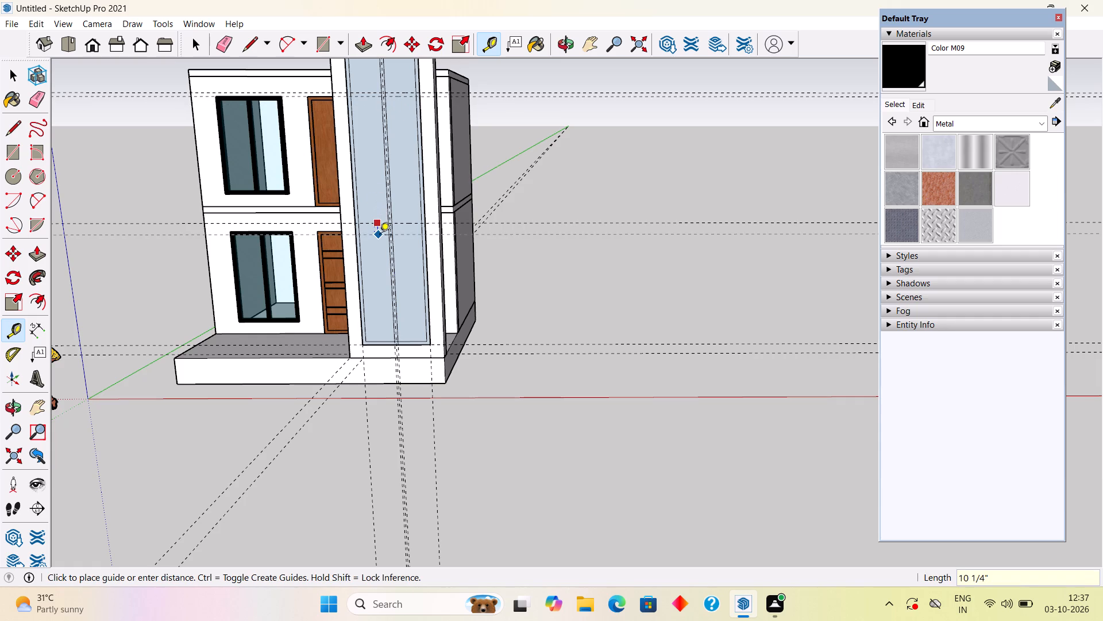
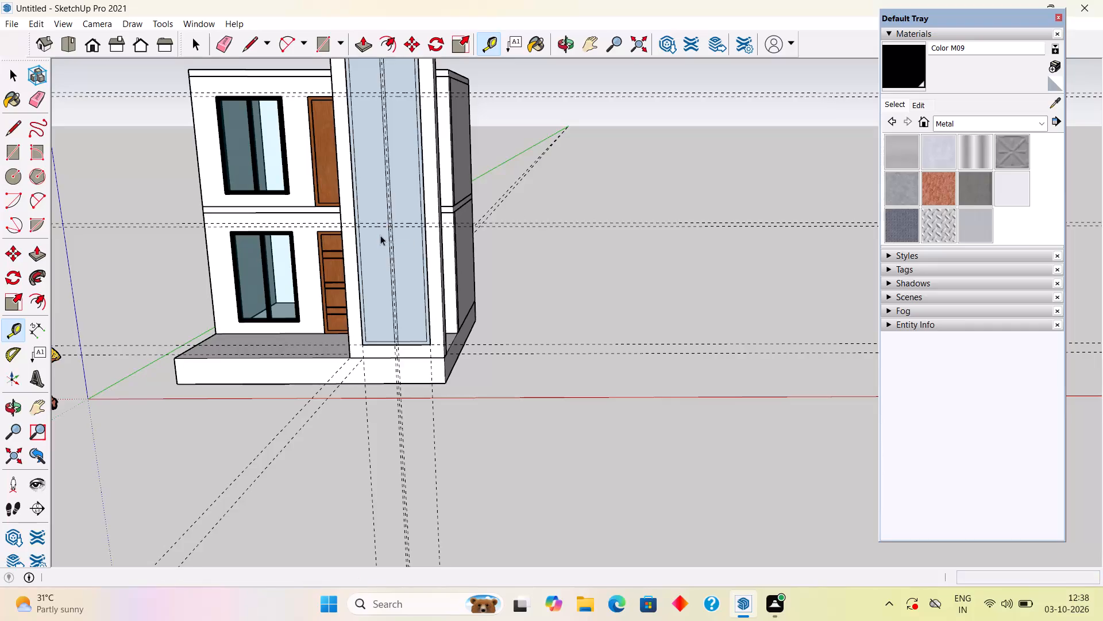
Draw two parallel horizontal lines, each 4' 6" long, across the tower's tall window face along the lower pair of guides.
scroll(381, 235, up, 4)
scroll(408, 155, up, 6)
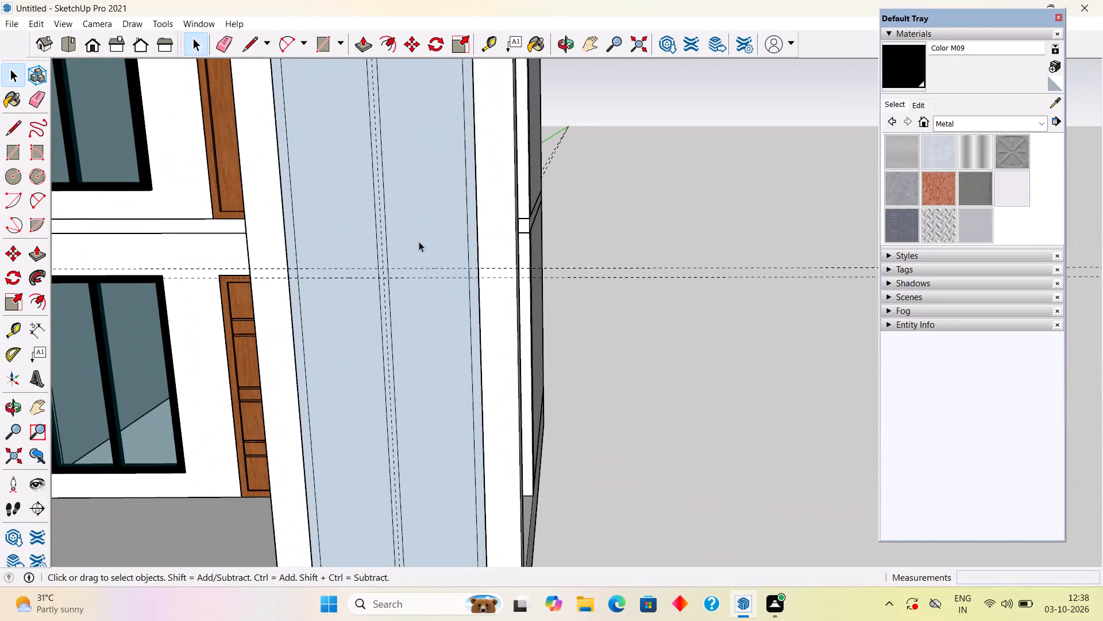
key(l)
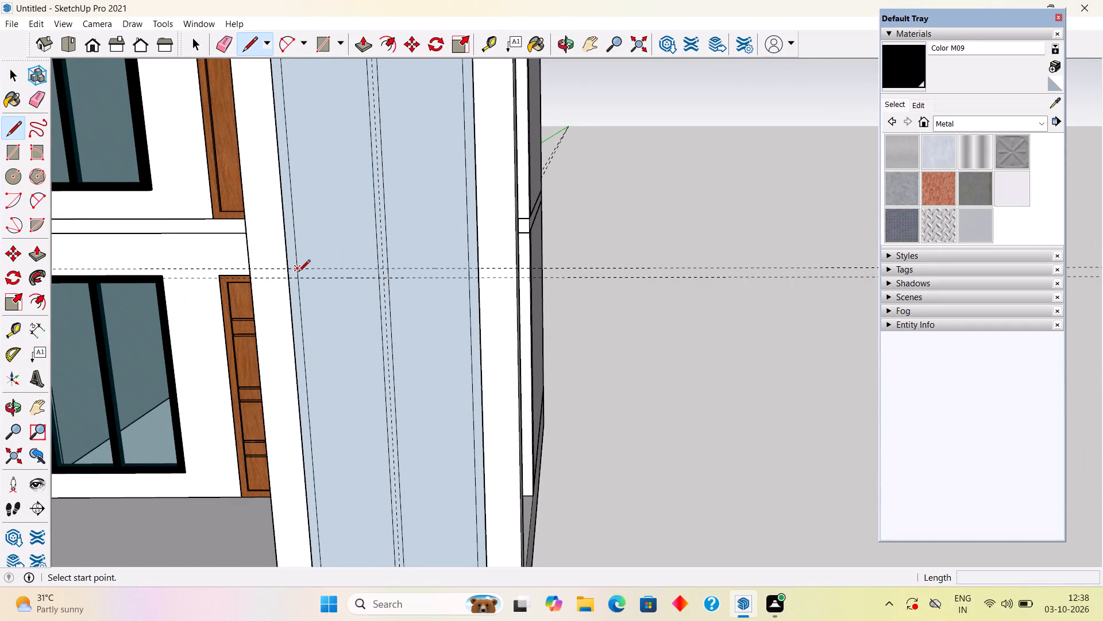
click(298, 273)
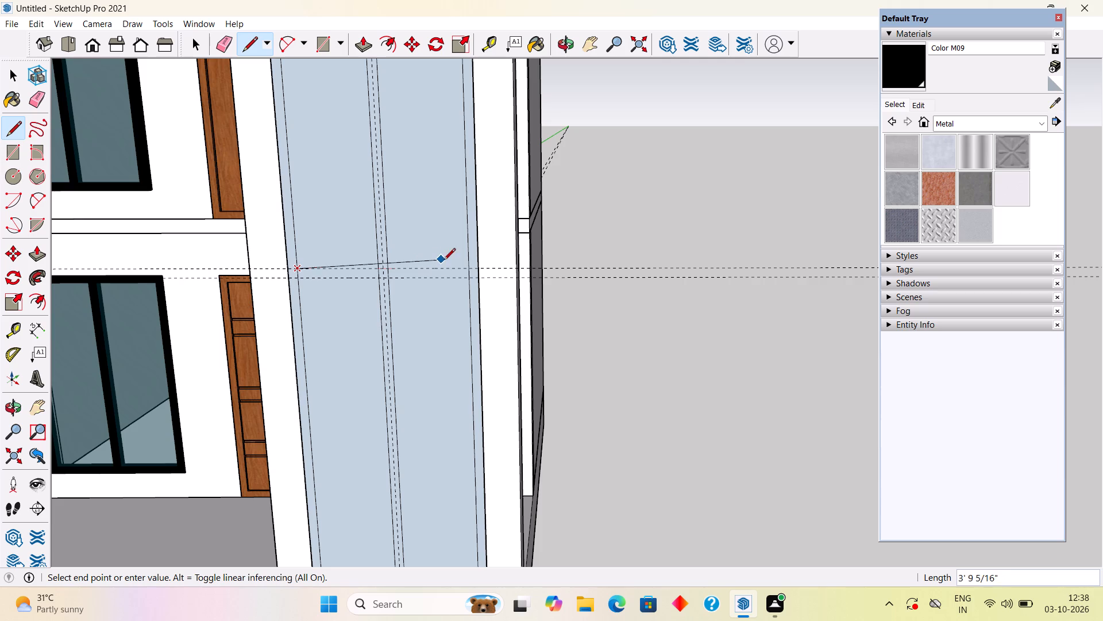
click(470, 268)
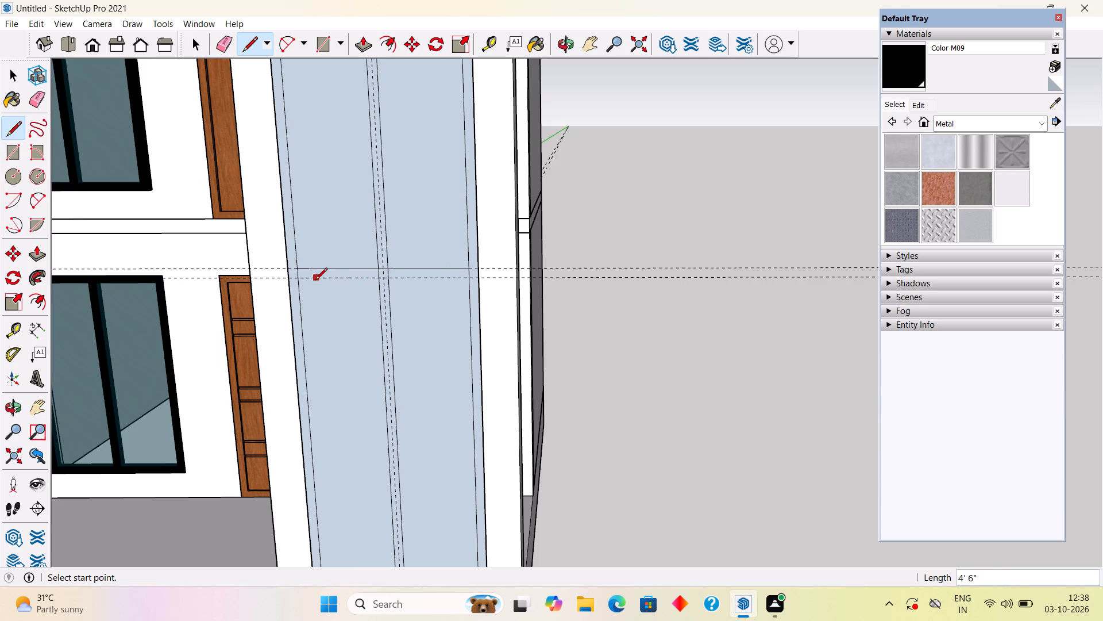
click(303, 279)
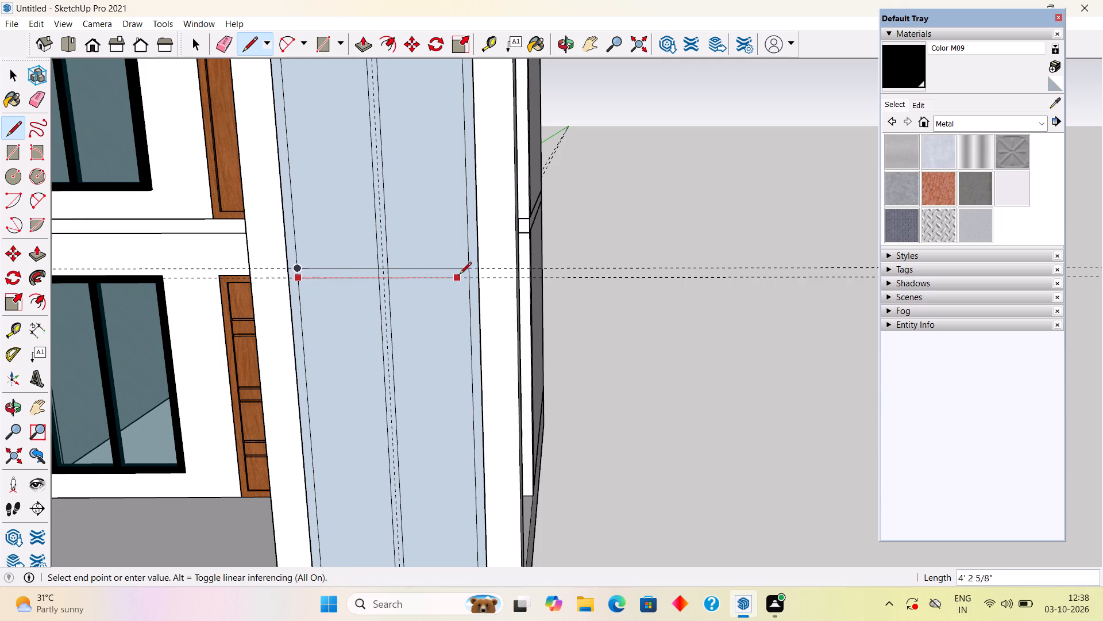
click(470, 279)
Draw two parallel horizontal lines, each 4' 6" long, across the tower window face along the upper pair of guides.
scroll(473, 280, down, 12)
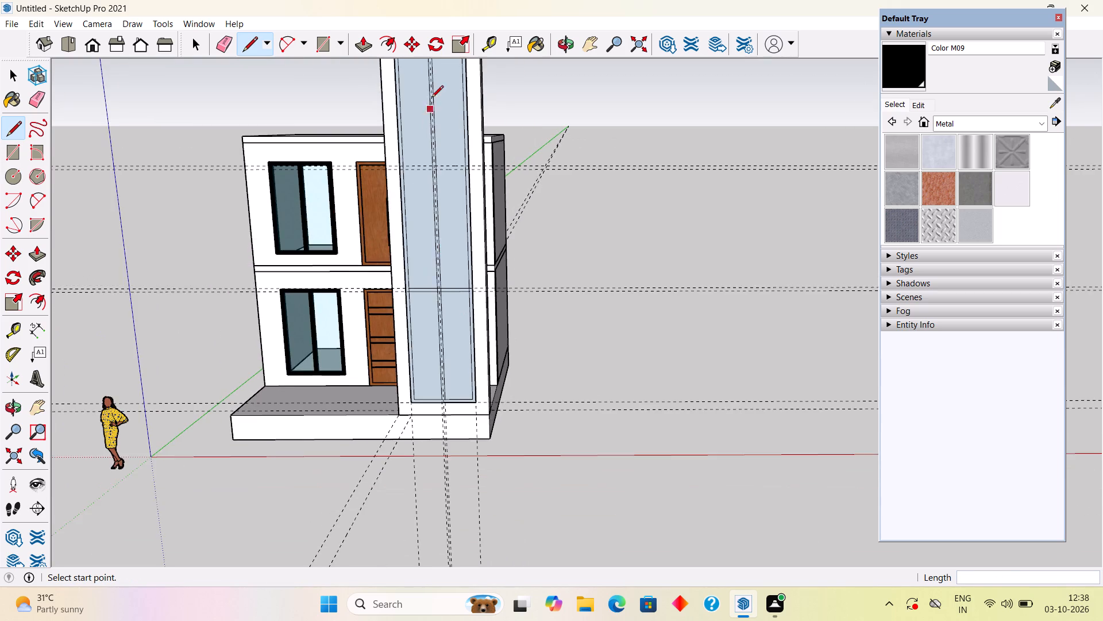
scroll(434, 93, up, 9)
click(352, 231)
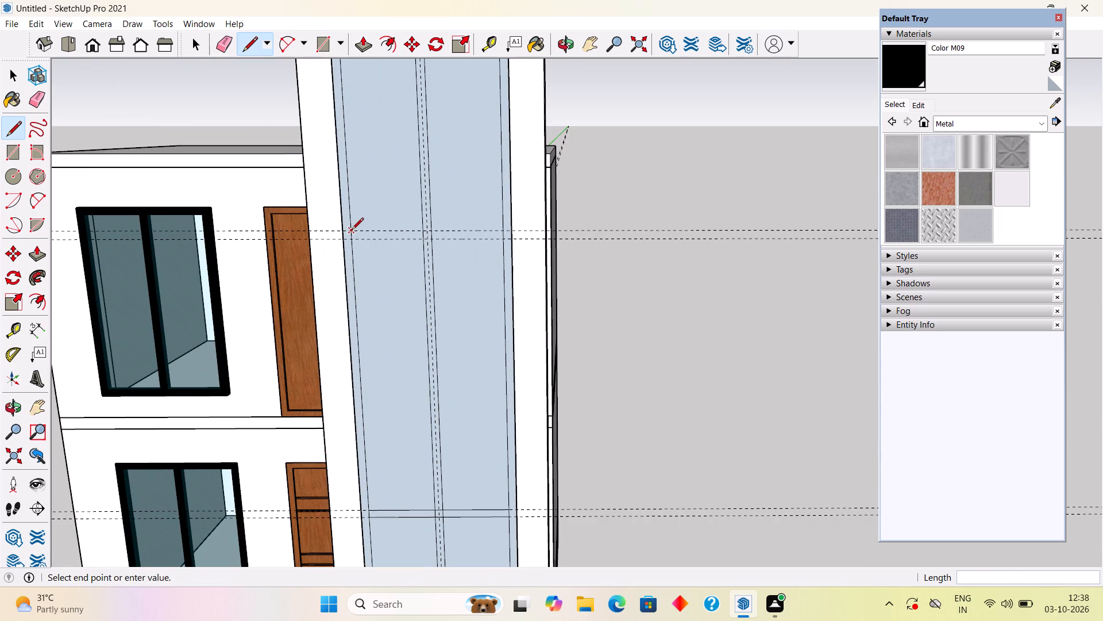
click(502, 232)
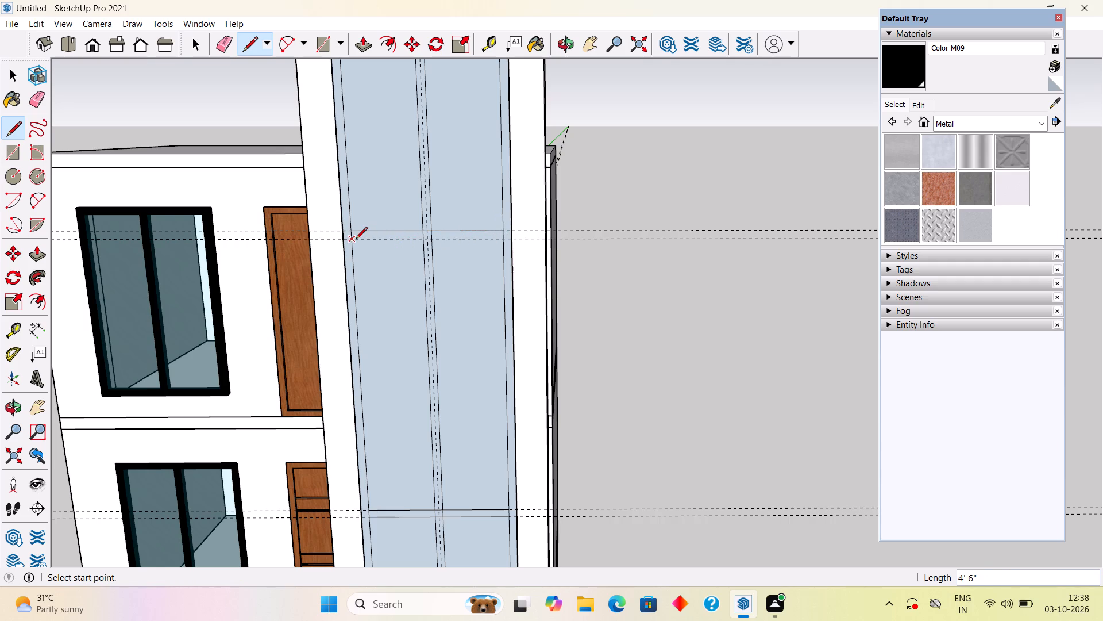
click(356, 240)
click(503, 243)
key(space)
Erase the guides and overlapping segments where the window's mullion crosses the upper rail, plus the segment at the mullion's top end.
key(e)
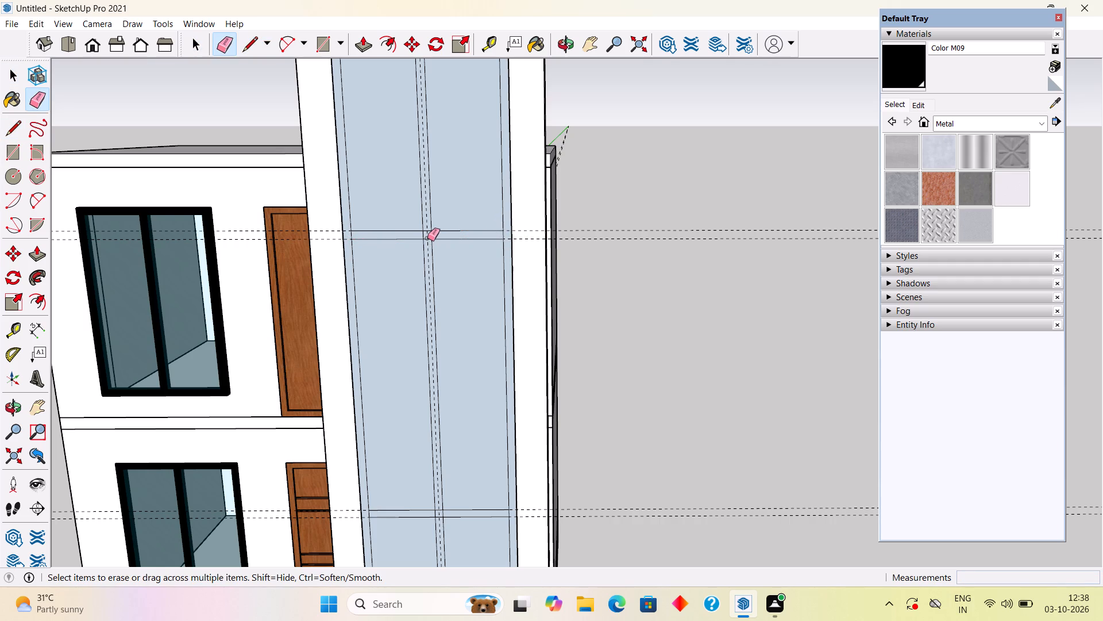
click(427, 238)
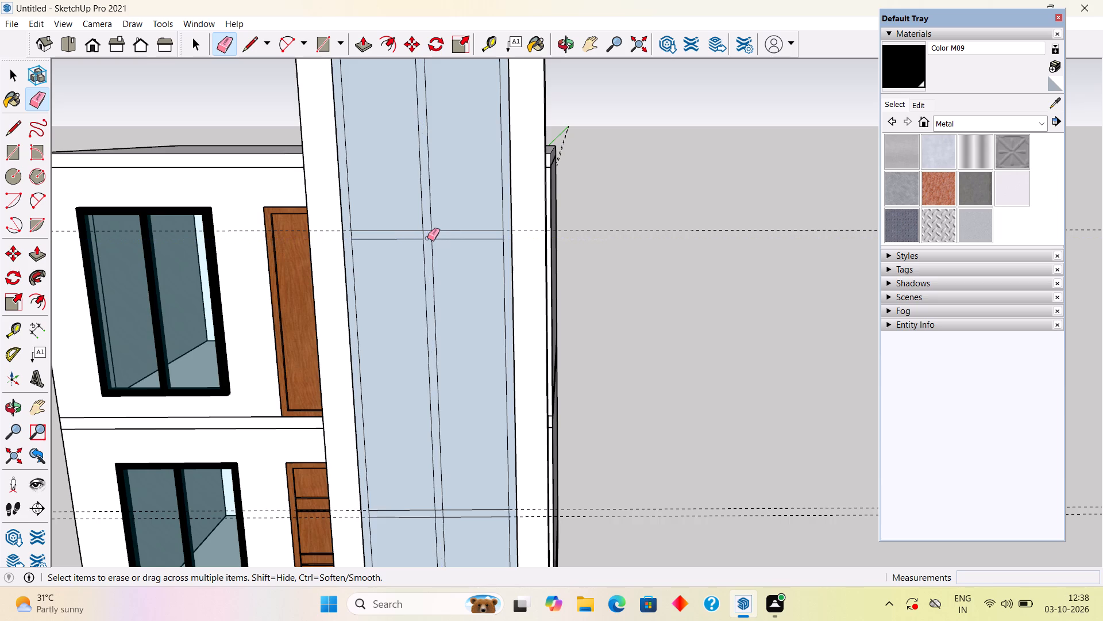
click(426, 230)
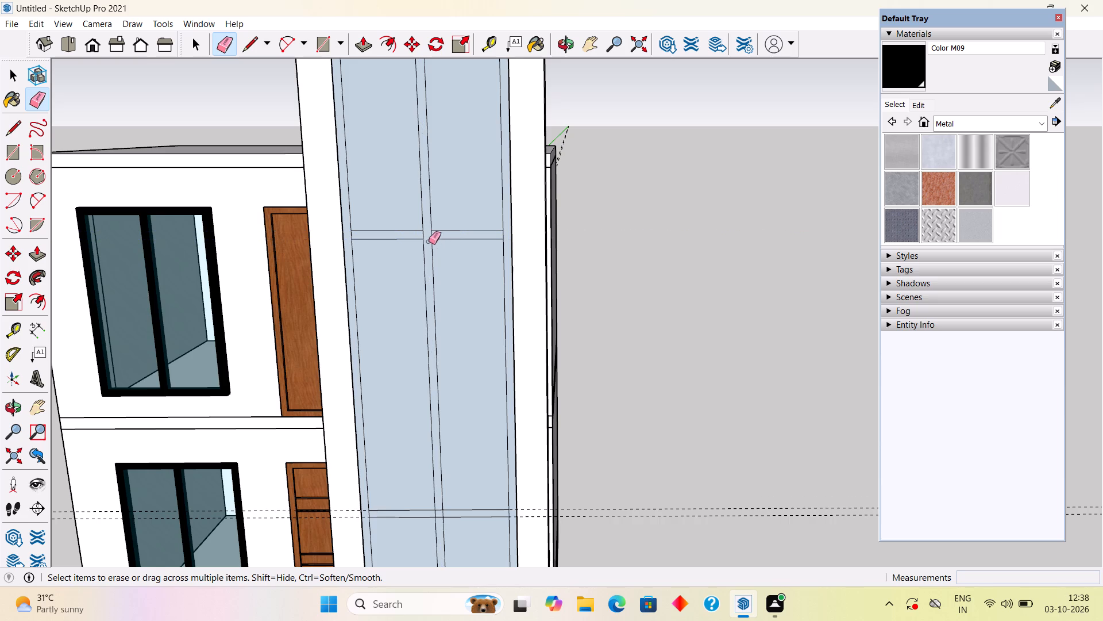
click(423, 236)
click(430, 236)
scroll(433, 234, down, 11)
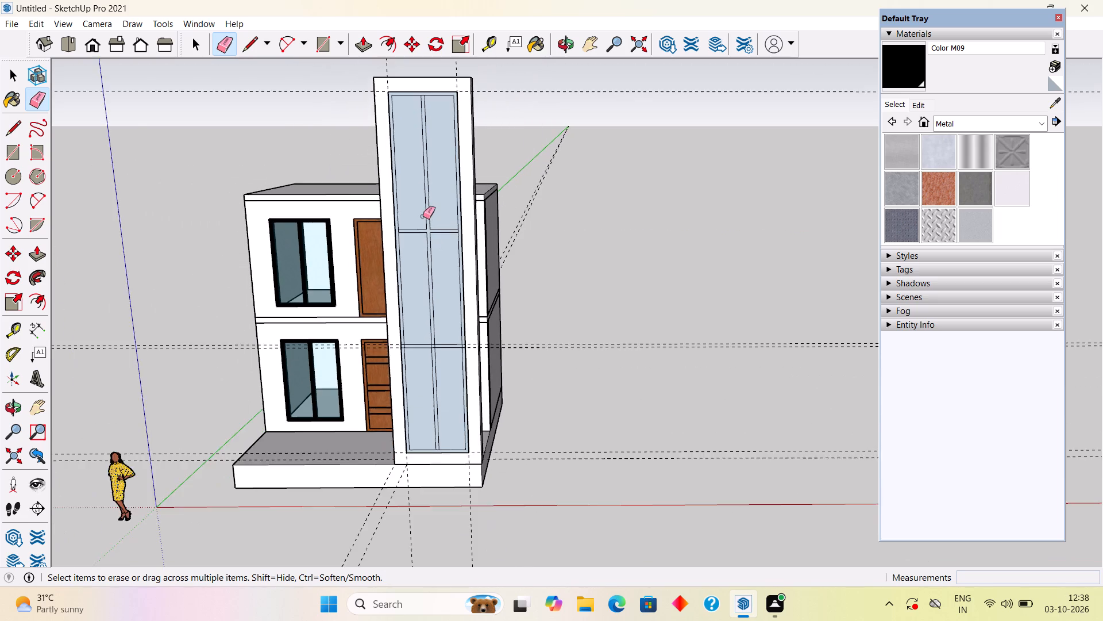
scroll(431, 93, up, 12)
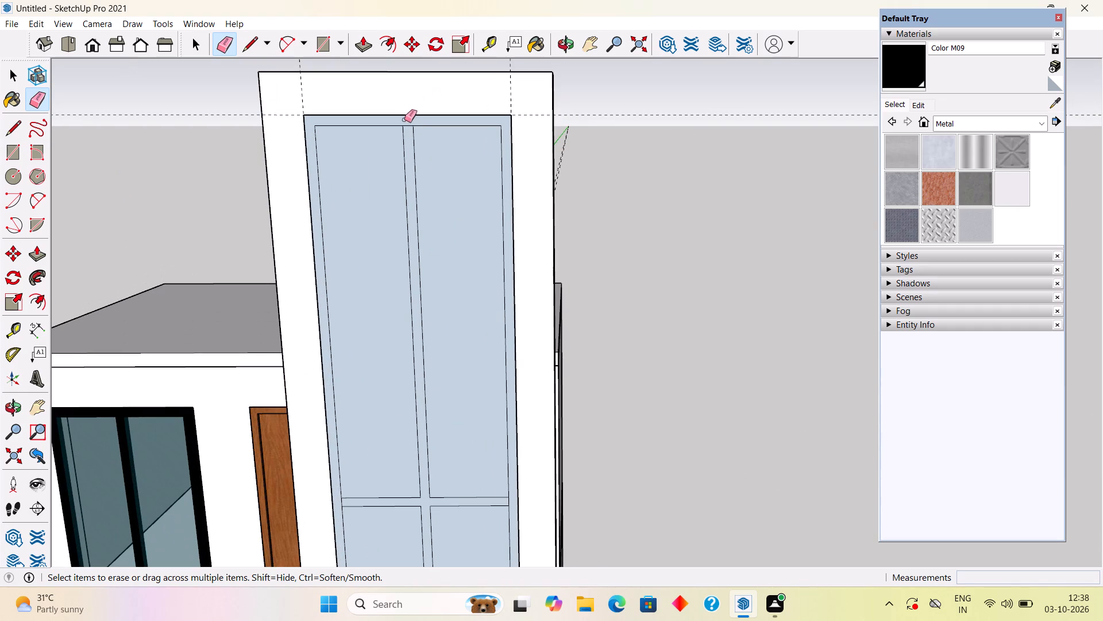
click(411, 126)
Erase the guides and overlapping segments where the mullion crosses the lower rail, plus the segment at the mullion's bottom end.
scroll(410, 307, down, 6)
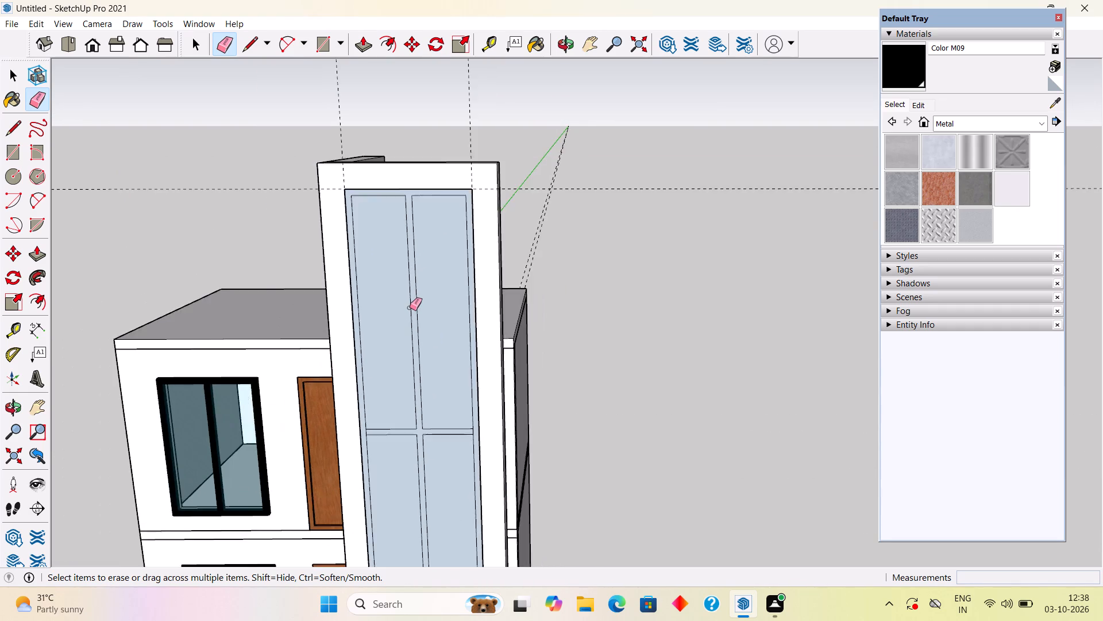
scroll(410, 308, down, 11)
scroll(427, 511, up, 15)
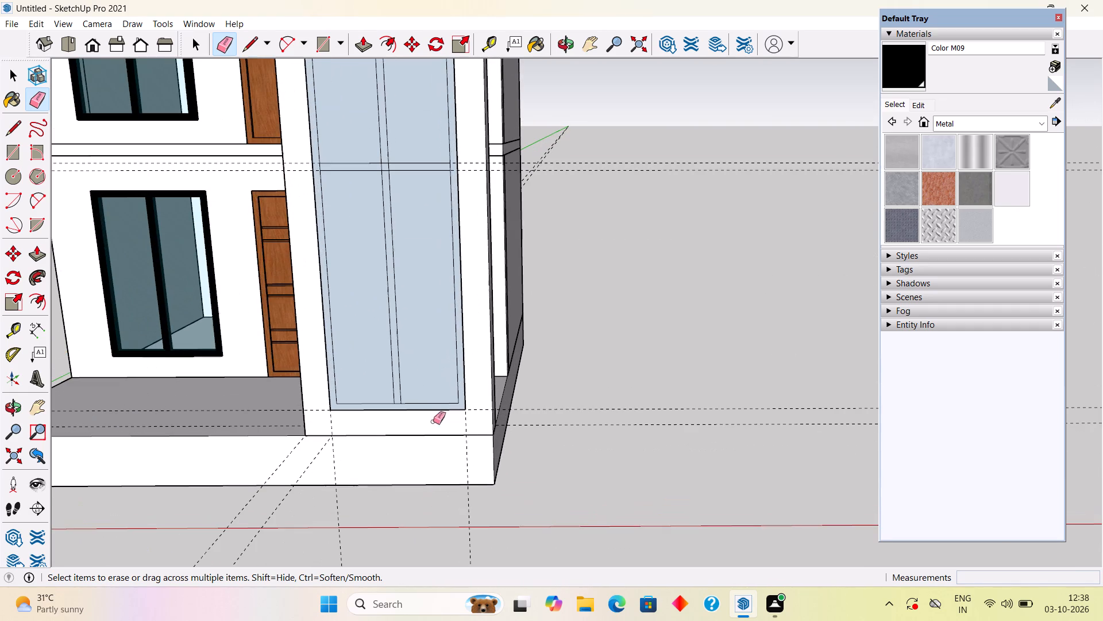
scroll(386, 166, up, 5)
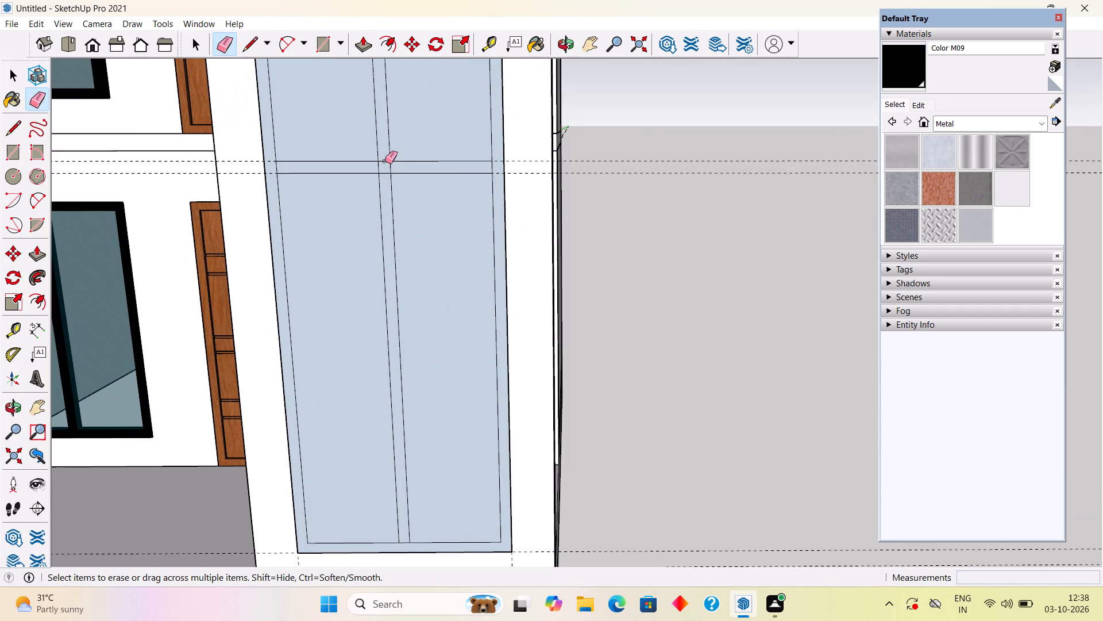
click(385, 160)
click(389, 167)
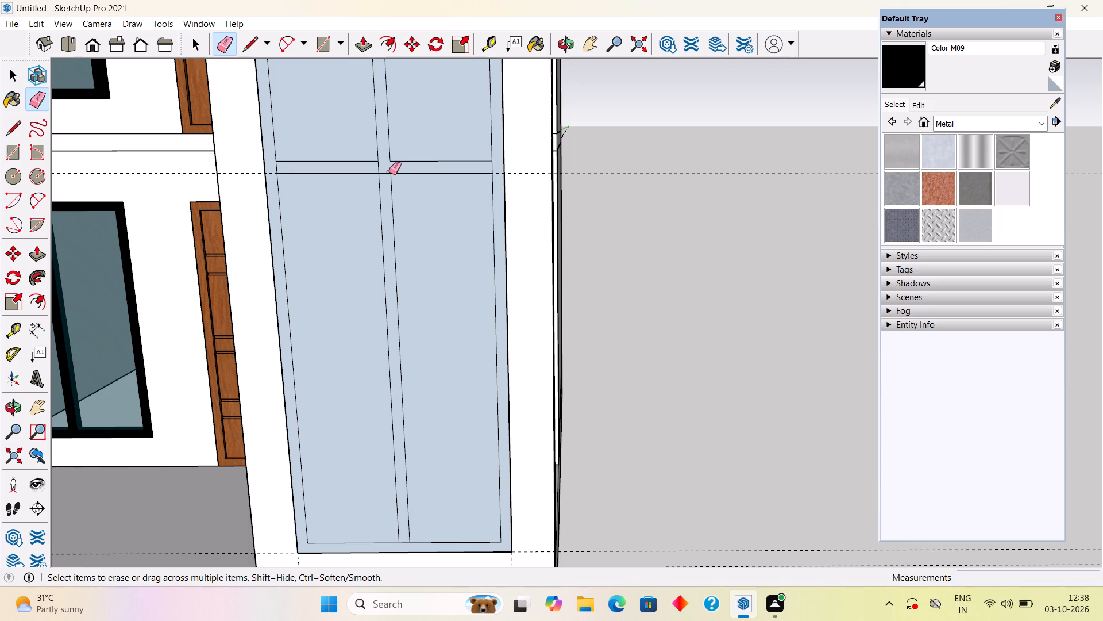
click(387, 174)
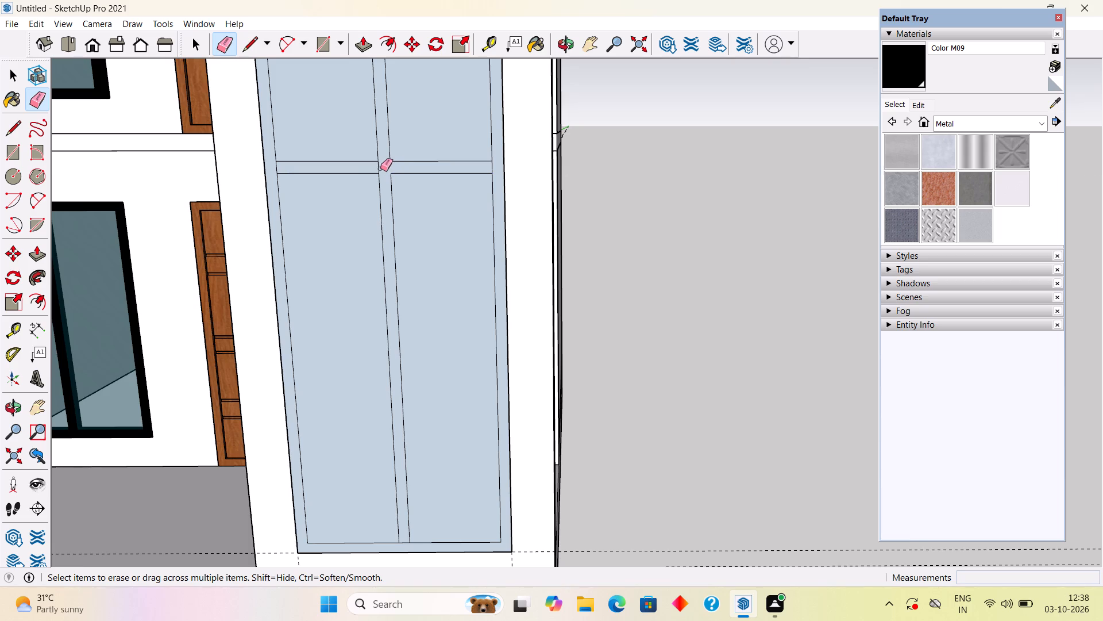
click(379, 168)
scroll(379, 168, down, 5)
scroll(389, 446, up, 5)
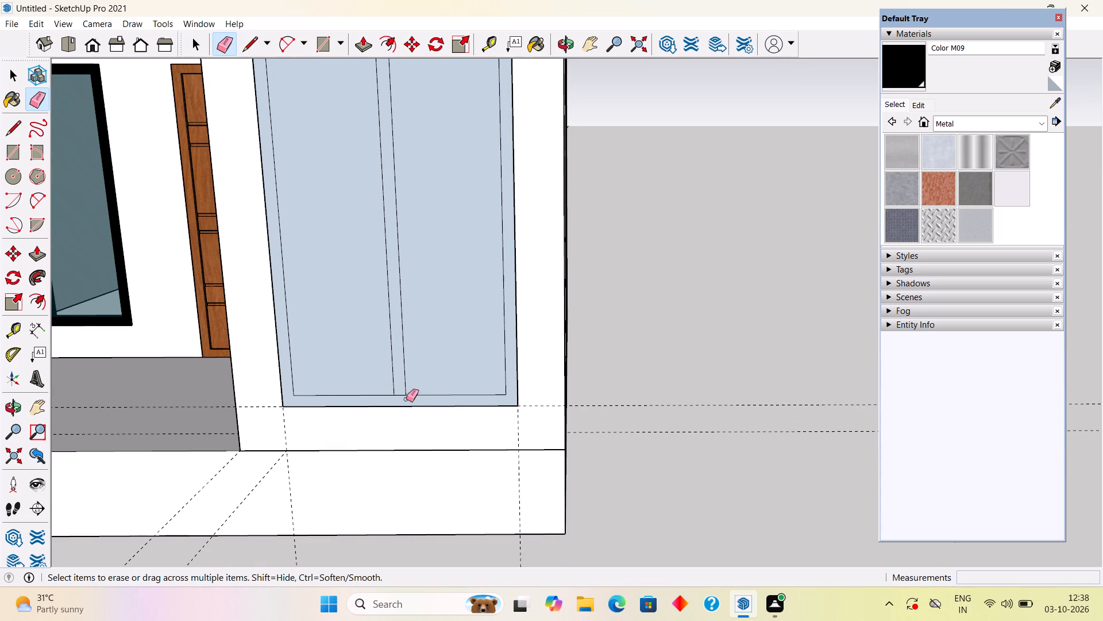
click(403, 395)
key(space)
Delete the six pane faces of the tower window, leaving only the frame face.
scroll(356, 352, down, 9)
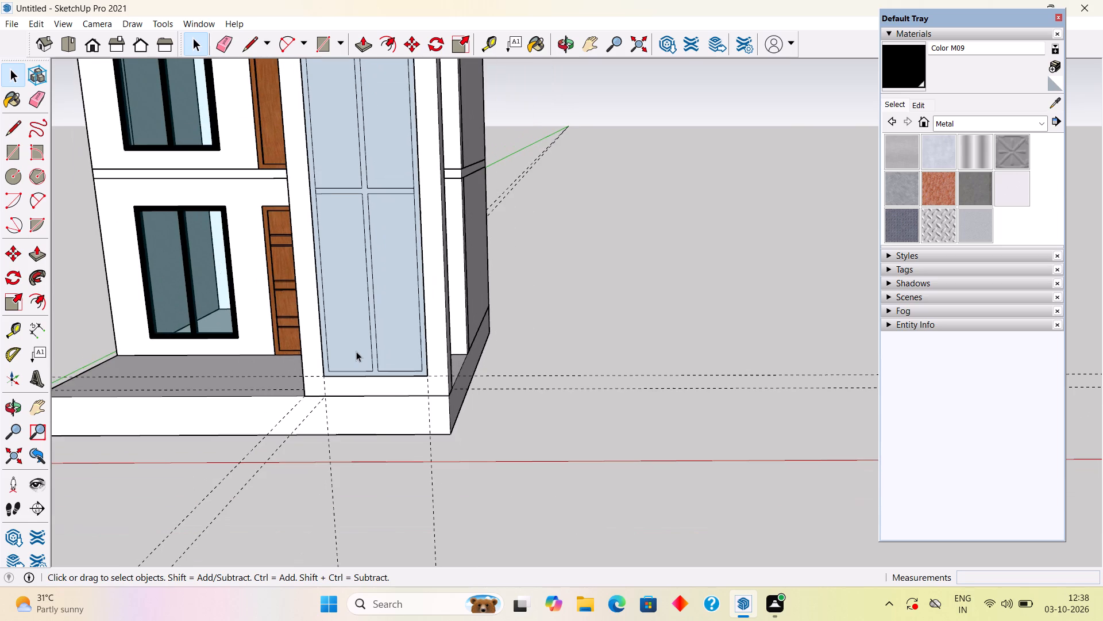
click(356, 351)
key(Delete)
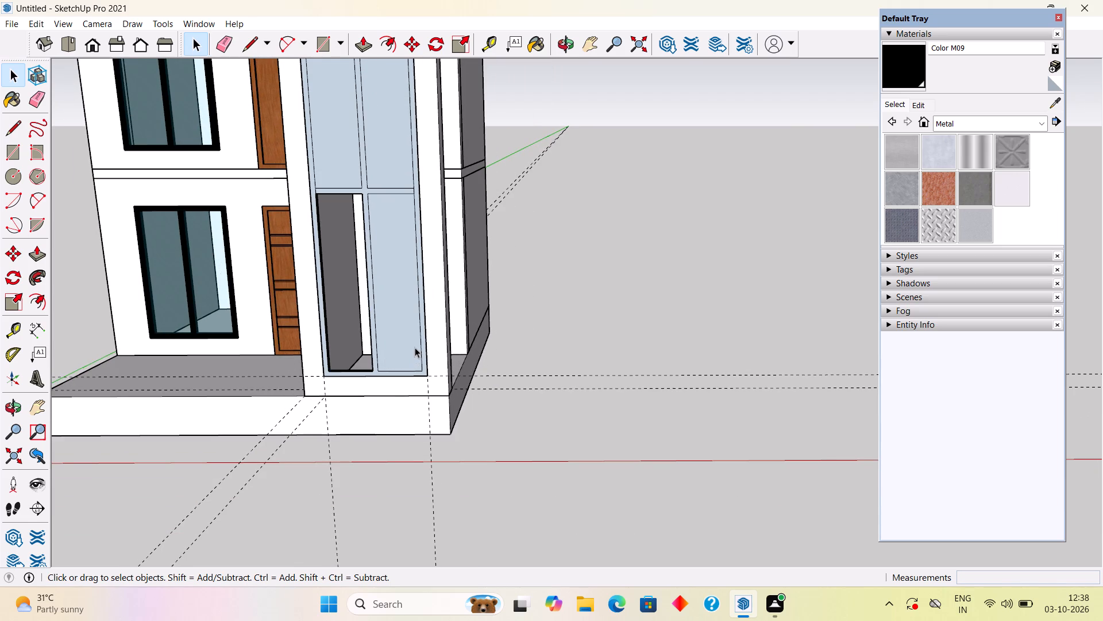
click(415, 347)
key(Delete)
scroll(404, 337, down, 8)
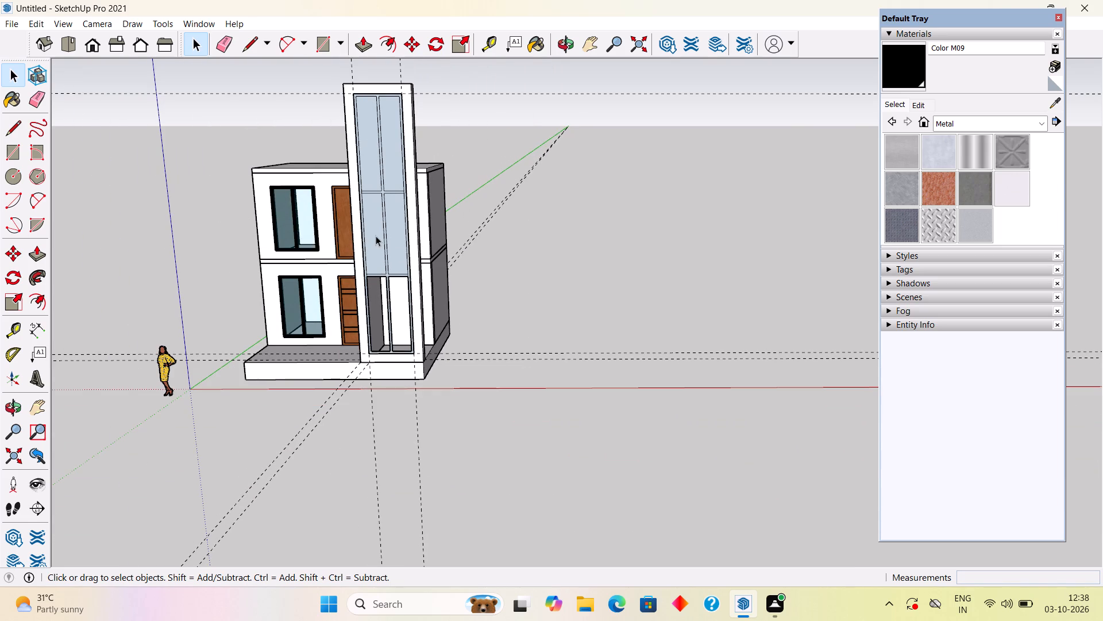
click(376, 236)
key(Delete)
click(392, 236)
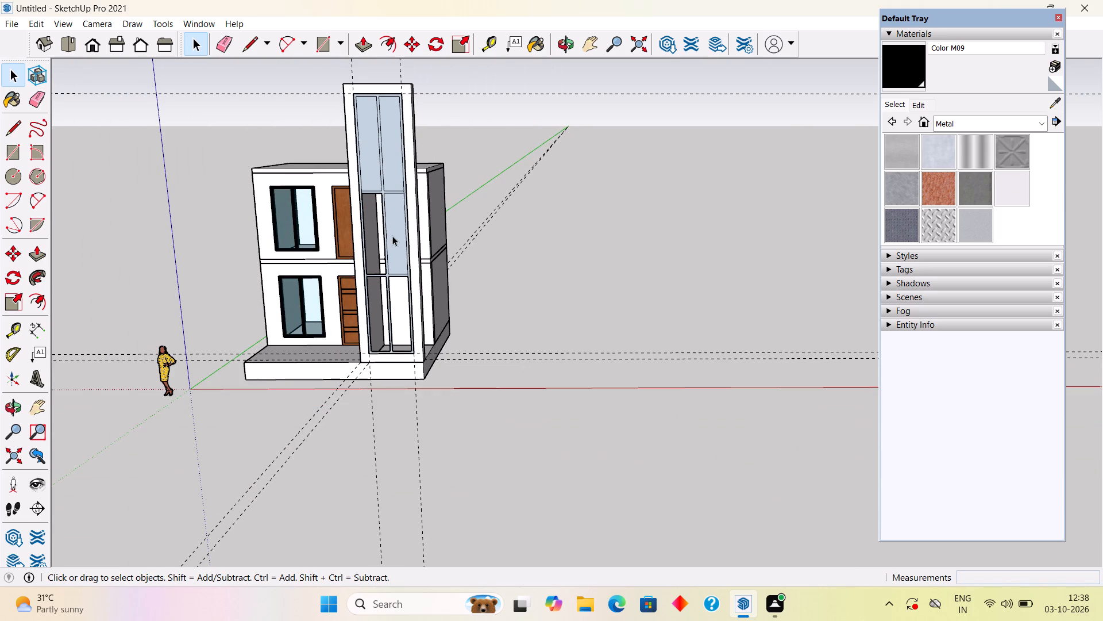
key(Delete)
click(392, 170)
key(Delete)
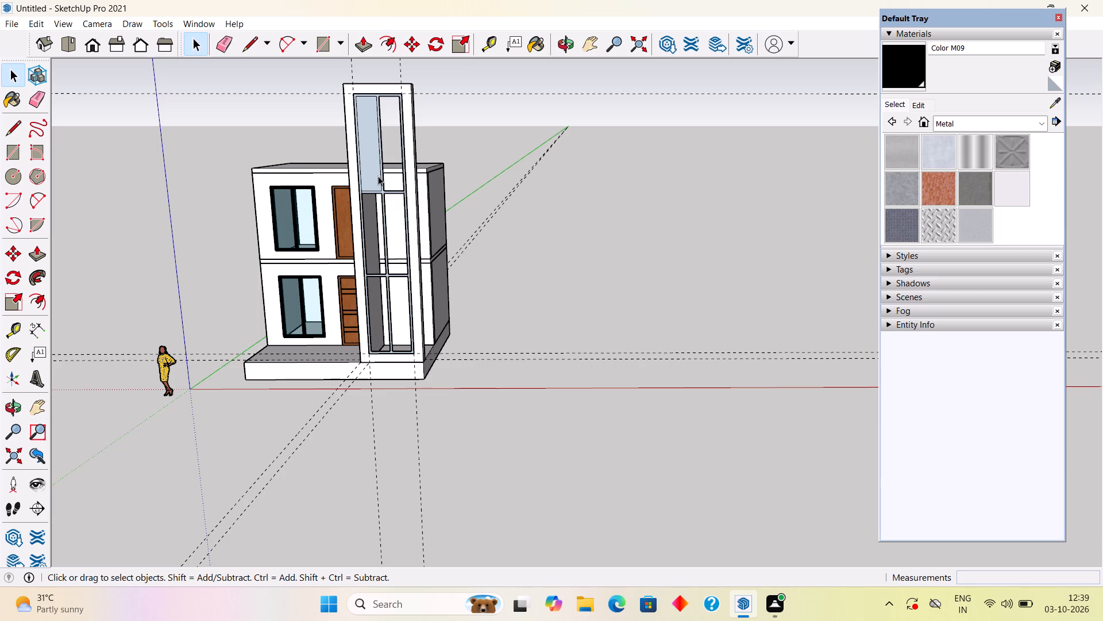
click(374, 179)
key(Delete)
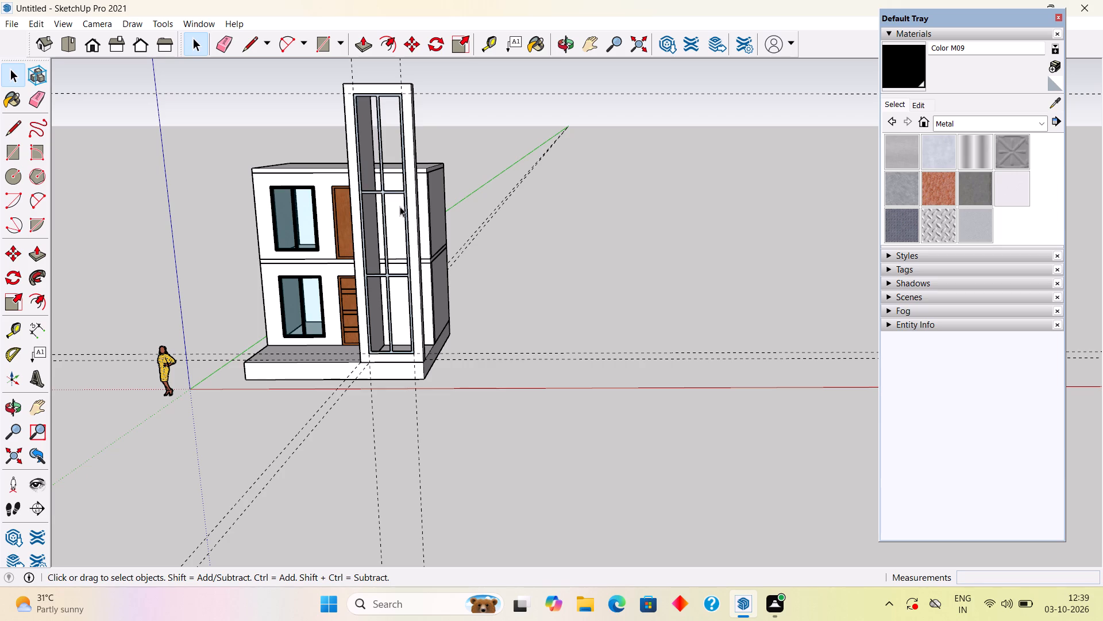
Extrude the tower window's frame face outward 3" with Push/Pull.
scroll(400, 337, up, 11)
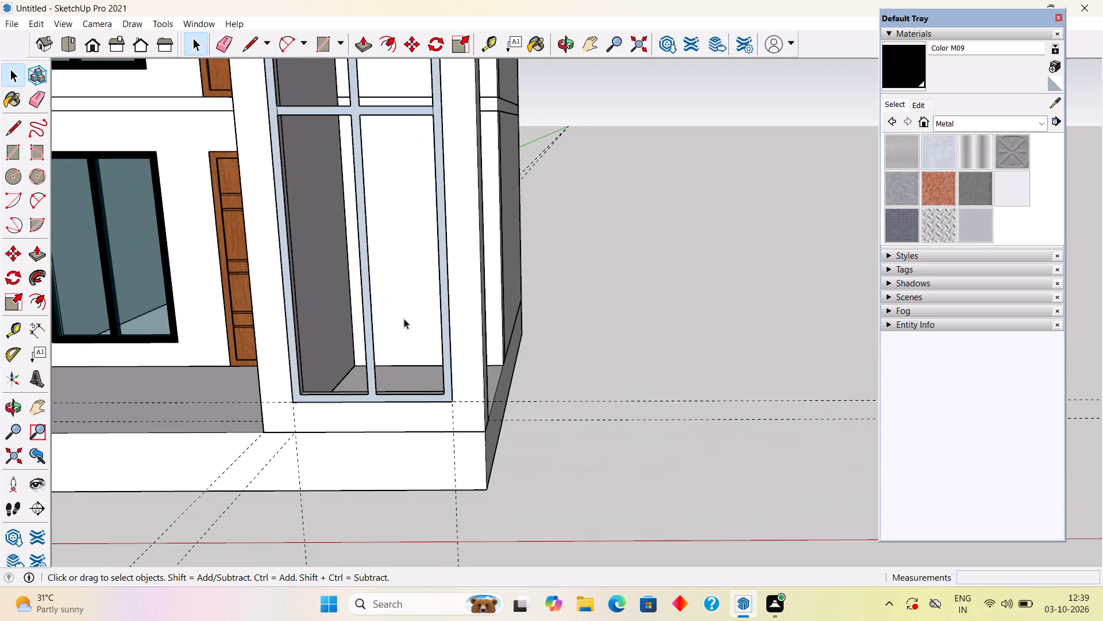
click(446, 373)
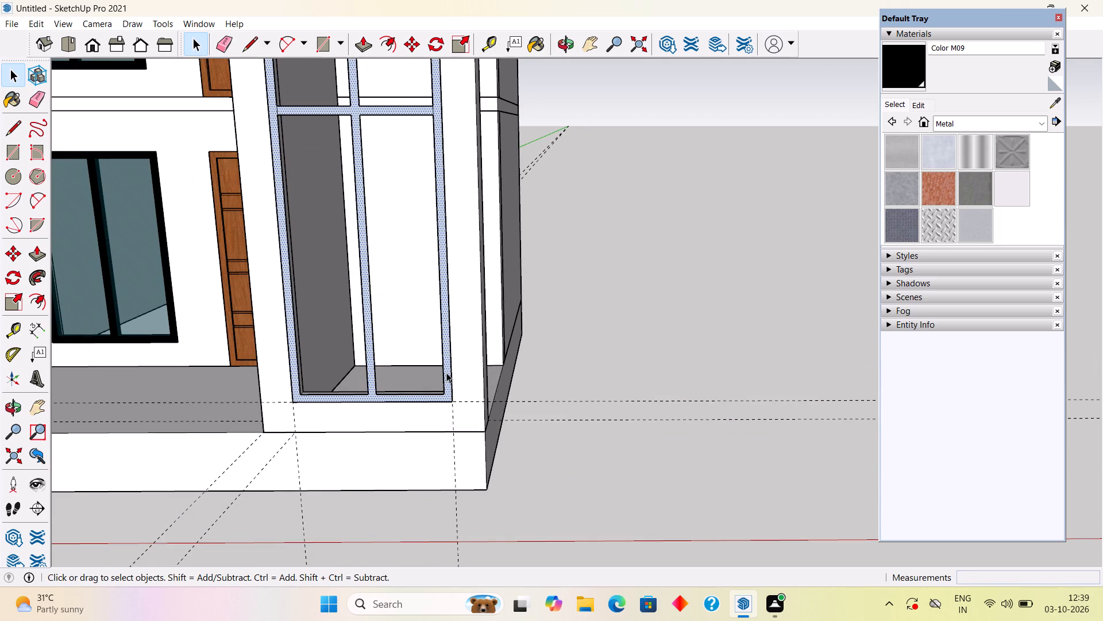
key(p)
click(446, 373)
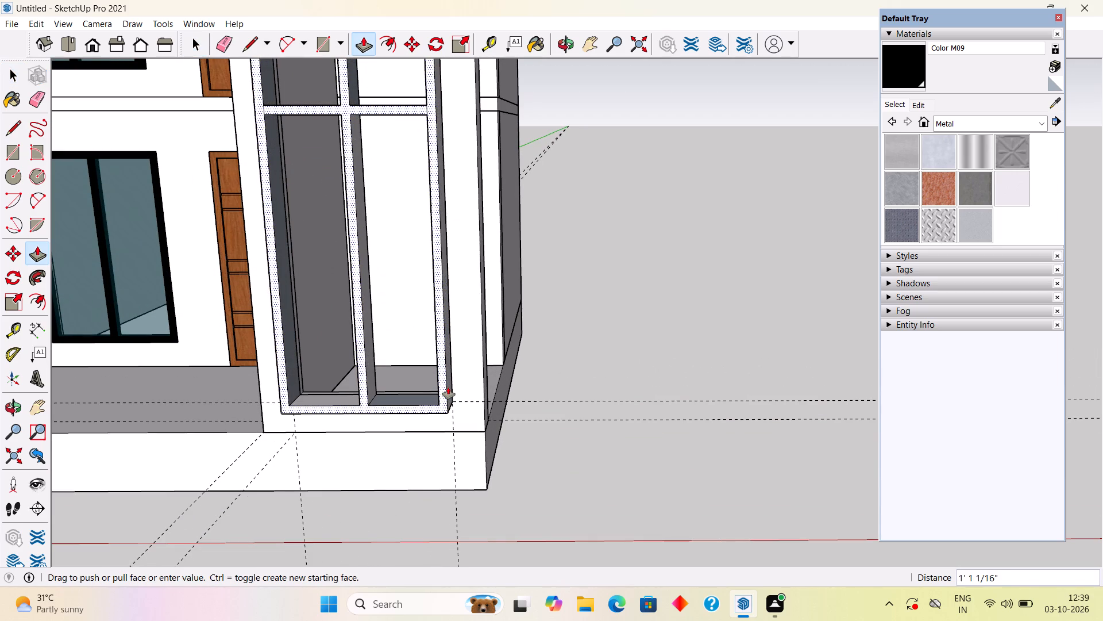
text(3")
key(Return)
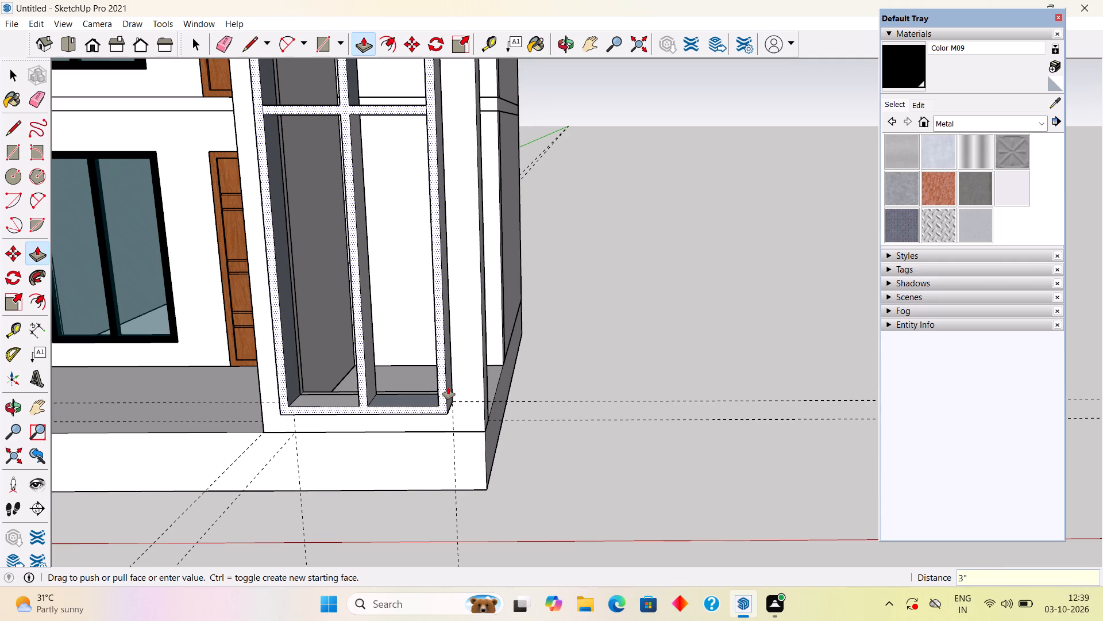
Make a group from the extruded tower window frame and clear the selection.
key(space)
triple_click(445, 386)
right_click(445, 386)
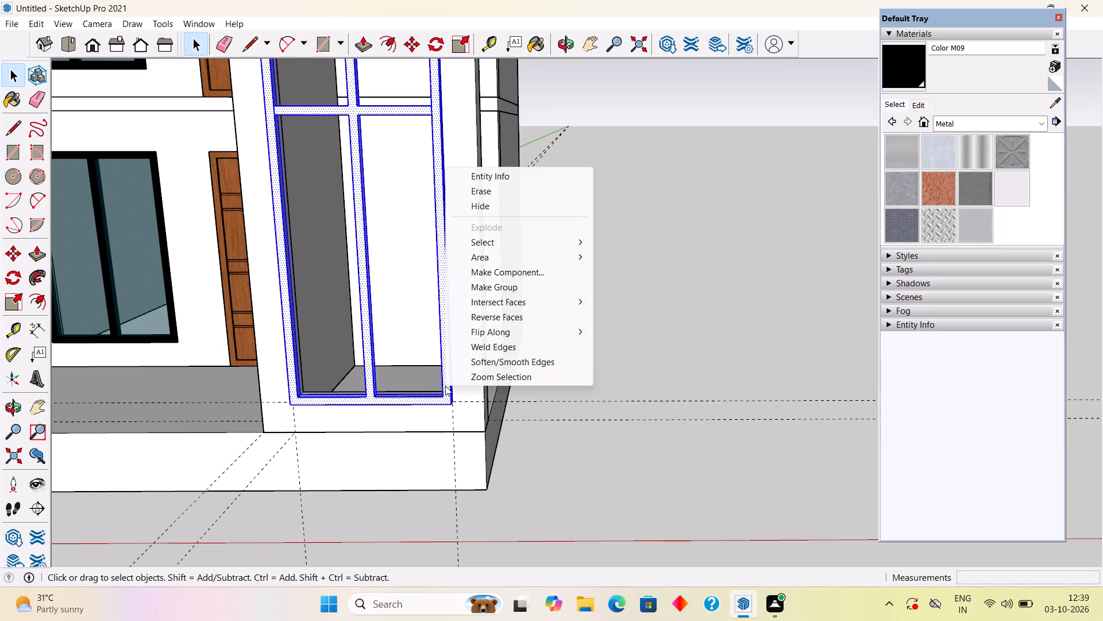
click(516, 288)
scroll(516, 302, down, 6)
scroll(304, 339, down, 4)
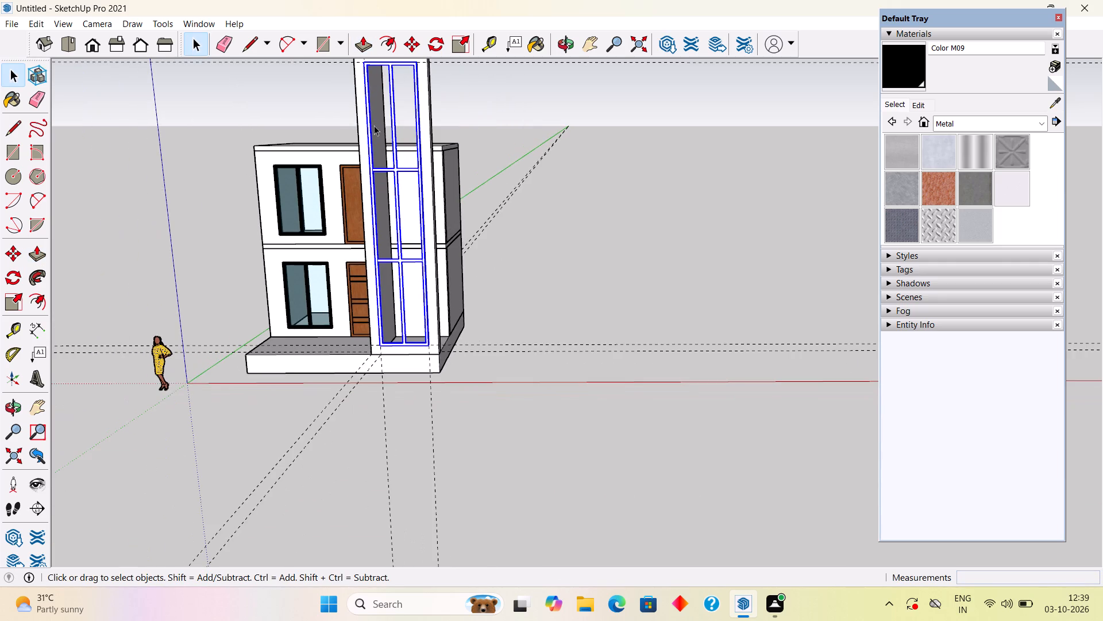
scroll(400, 172, down, 3)
scroll(468, 124, up, 4)
click(468, 120)
Draw rectangles filling the upper-left (2' 1 1/2" by 9' 9") and middle-left (2' 1 1/2" by 8' 9") pane openings of the tower window.
middle_drag(300, 243, 479, 269)
key(r)
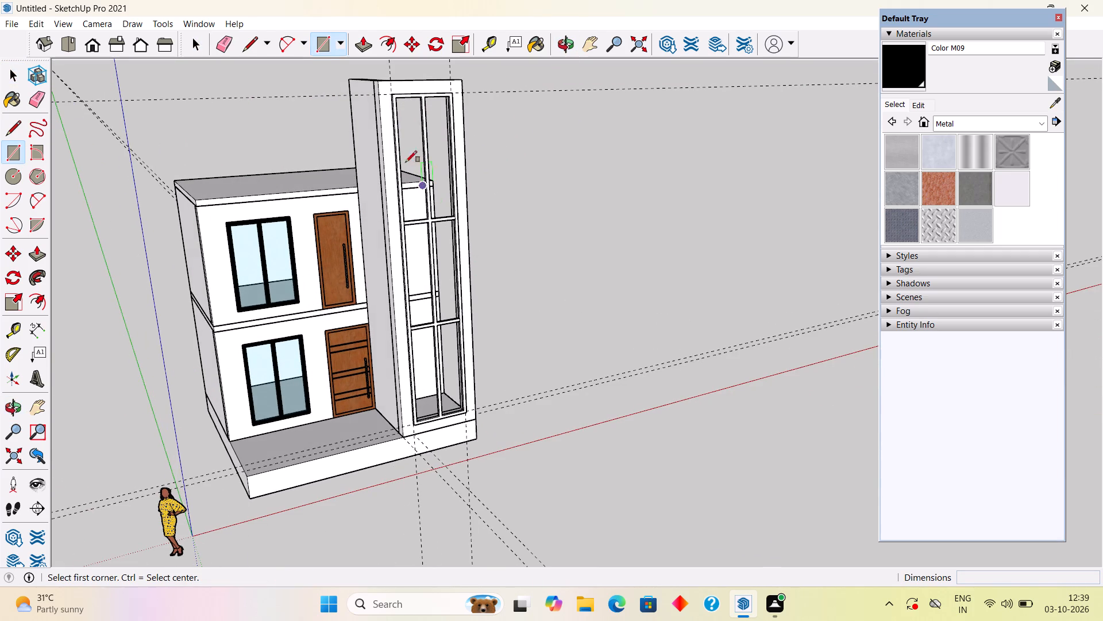
scroll(395, 98, up, 3)
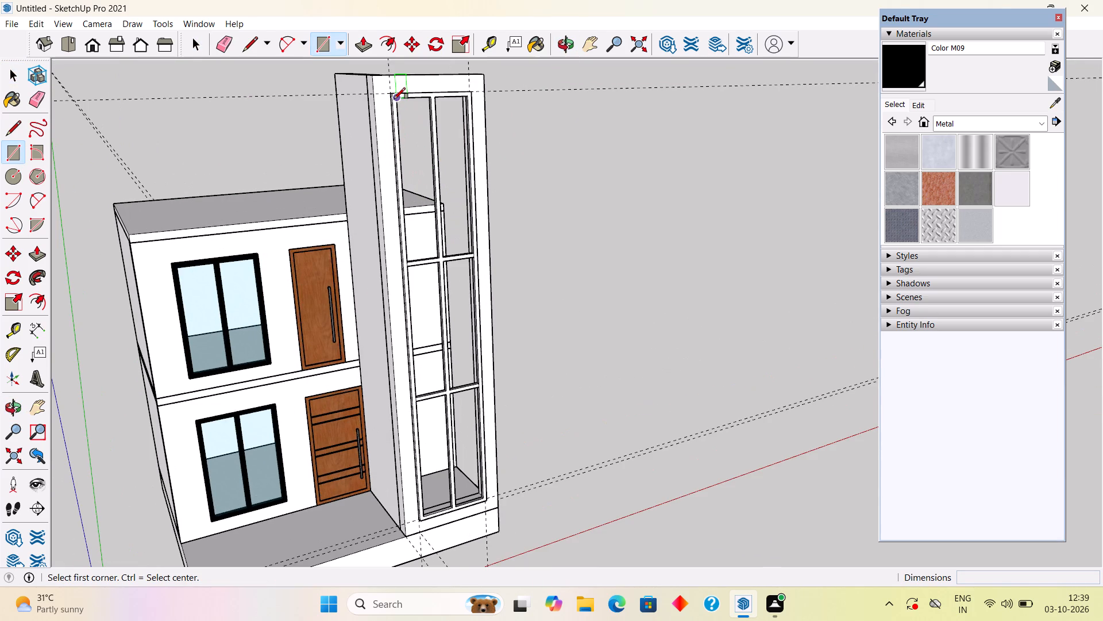
click(394, 99)
click(440, 258)
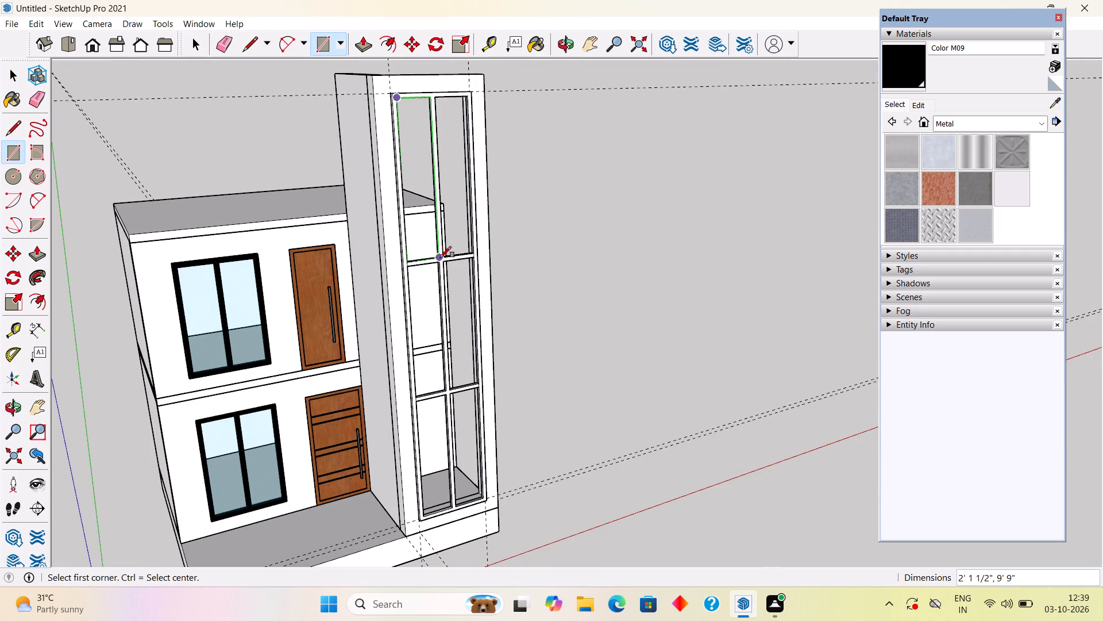
scroll(406, 260, up, 5)
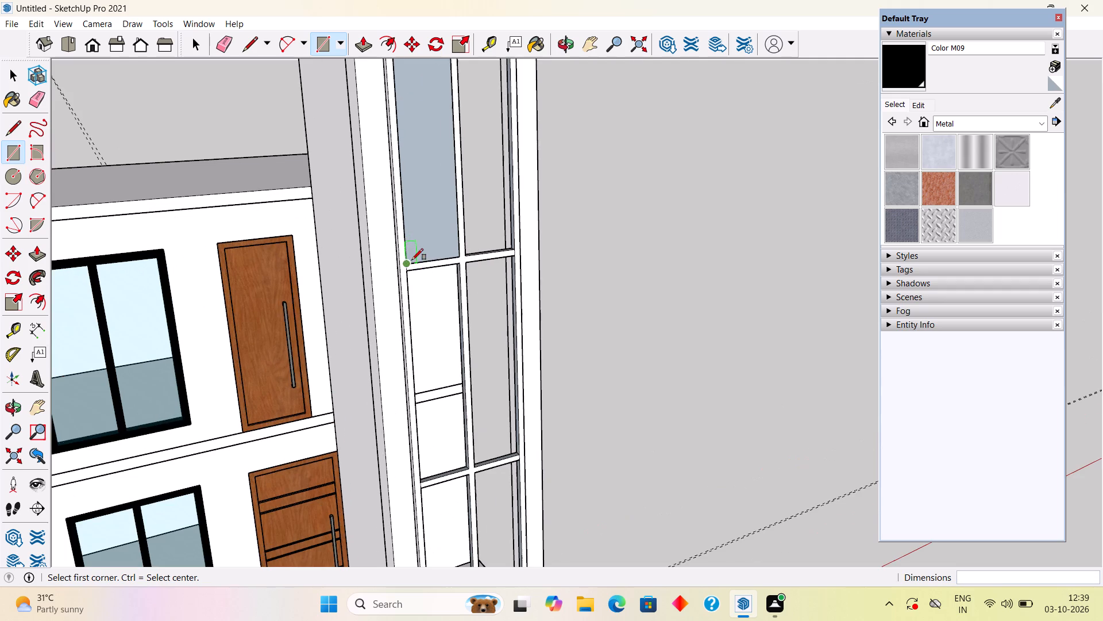
scroll(395, 282, up, 8)
click(415, 266)
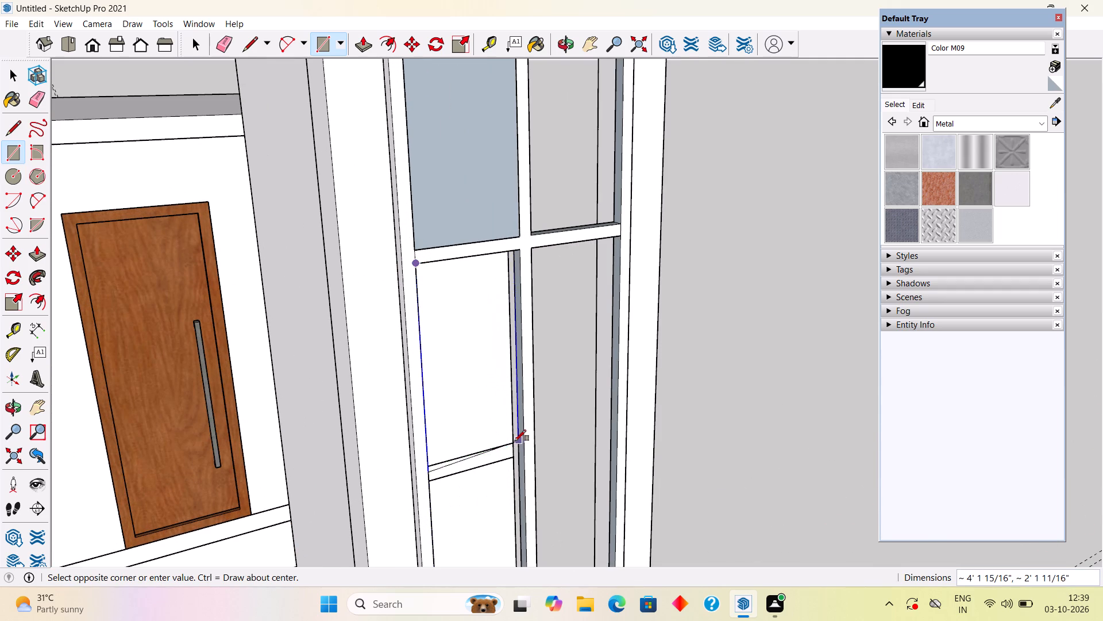
scroll(508, 429, down, 10)
scroll(497, 493, up, 6)
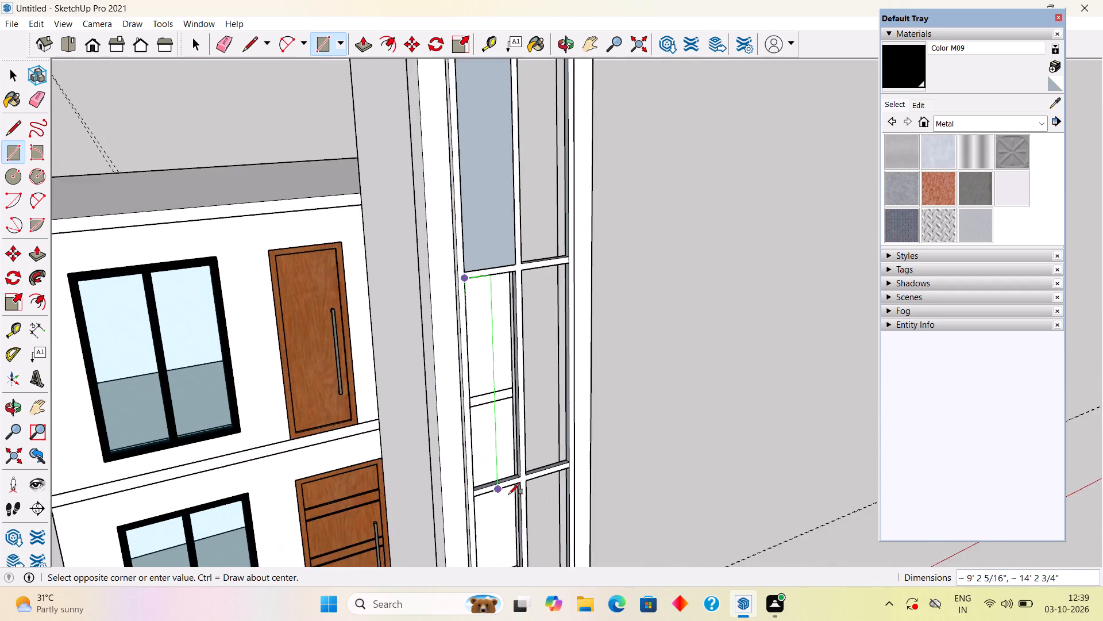
scroll(508, 494, up, 8)
click(536, 459)
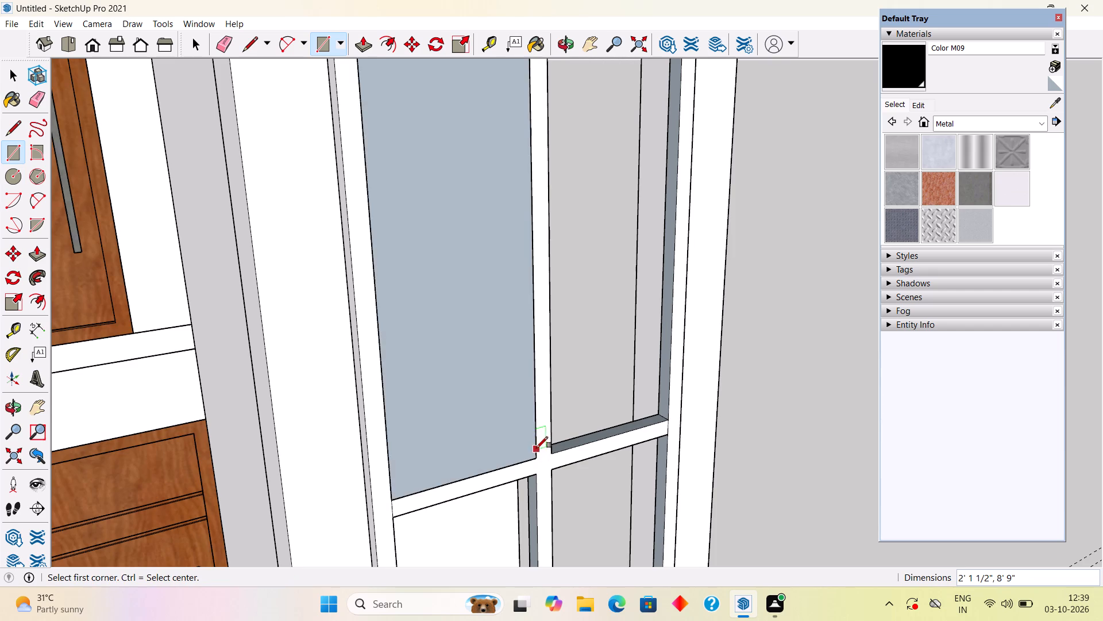
Draw rectangles filling the upper-right (2' 1 1/2" by 9' 9") and middle-right (8' 9" high) pane openings of the tower window.
scroll(537, 447, down, 13)
scroll(583, 282, down, 4)
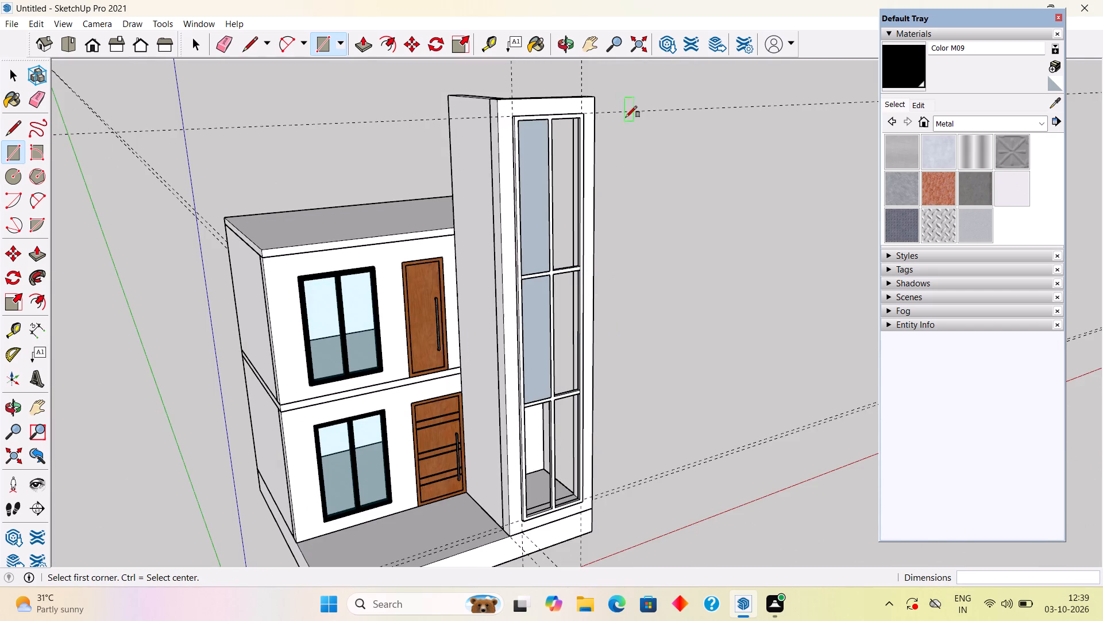
scroll(634, 105, up, 4)
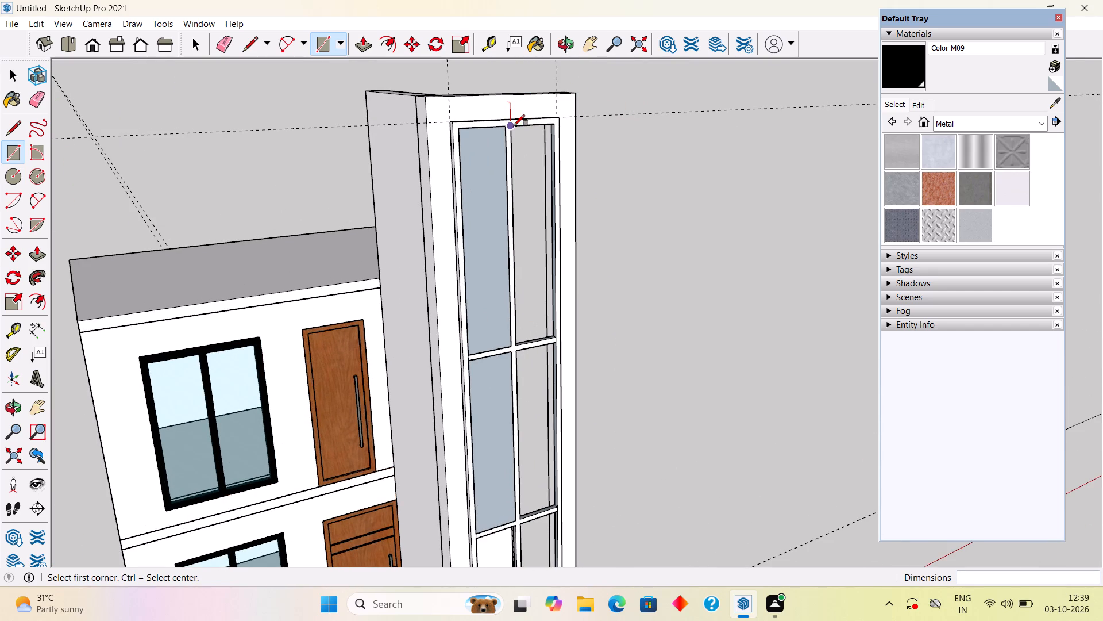
click(514, 126)
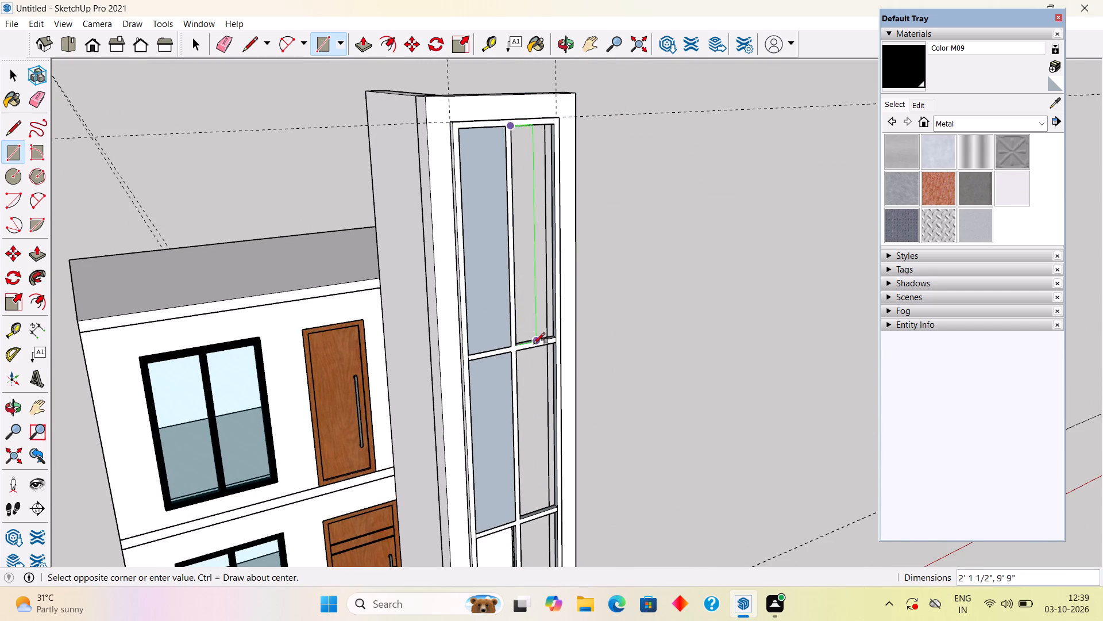
scroll(534, 344, up, 14)
click(573, 327)
scroll(573, 325, down, 5)
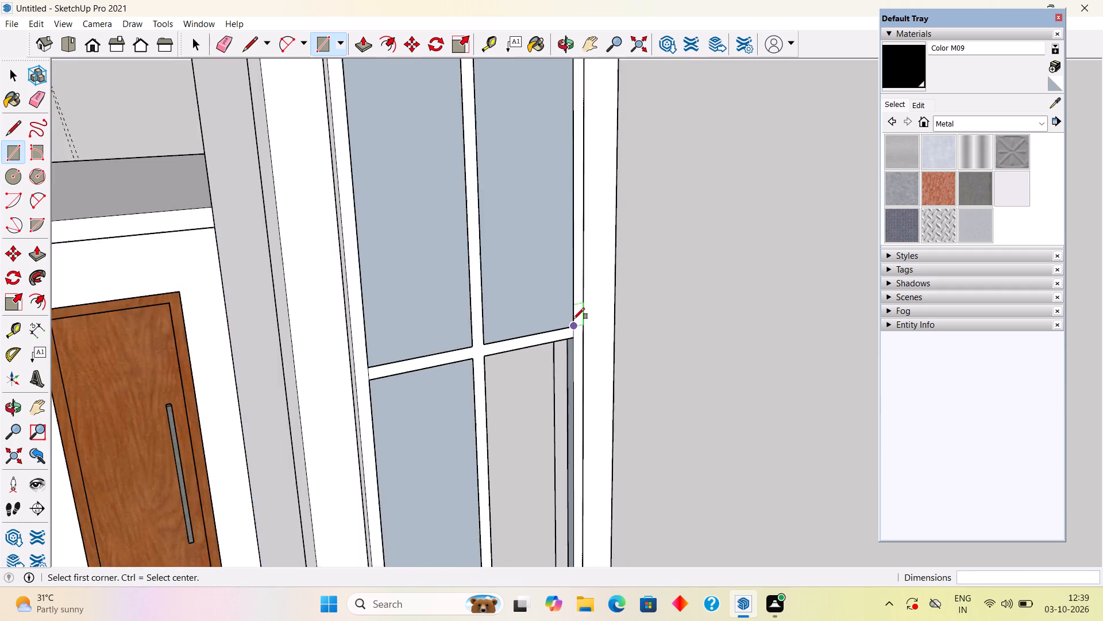
scroll(573, 319, down, 17)
scroll(664, 607, up, 9)
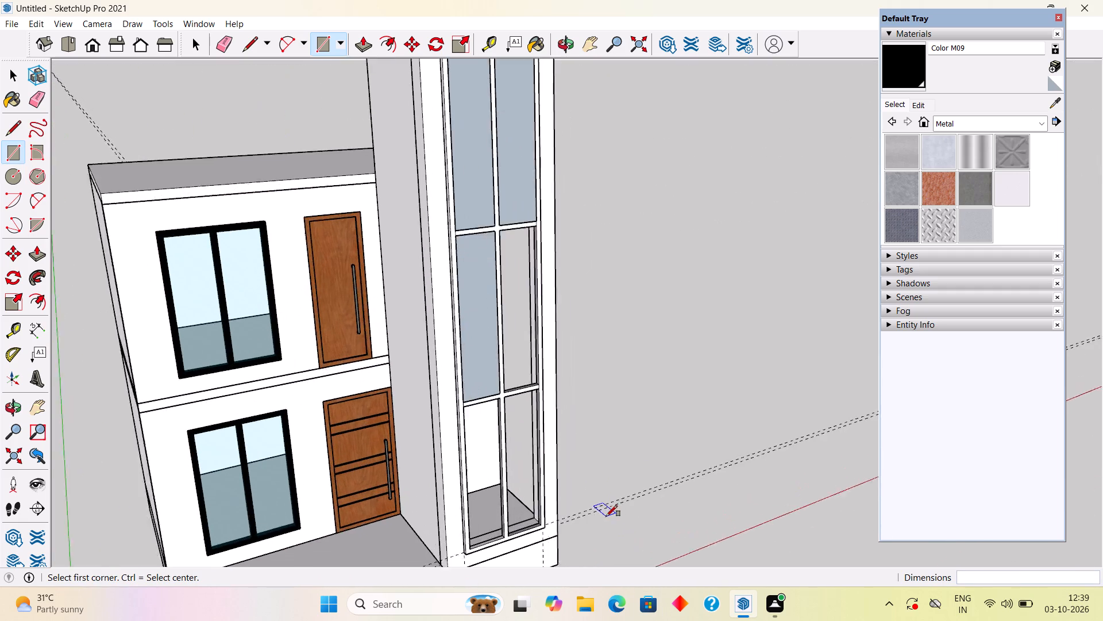
scroll(606, 516, up, 1)
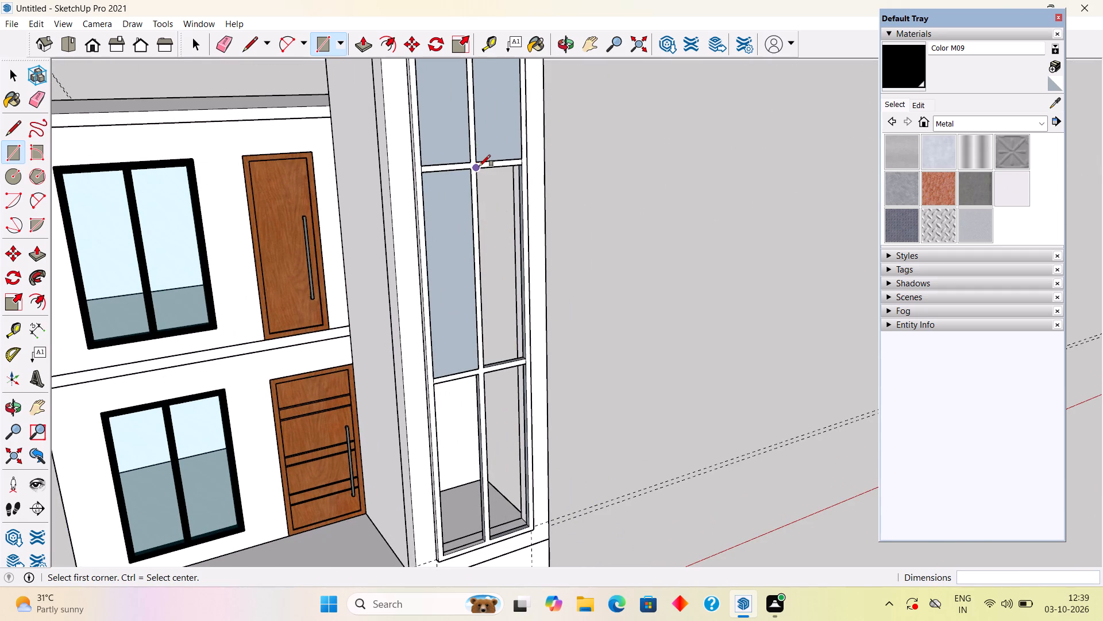
click(479, 166)
scroll(530, 362, up, 5)
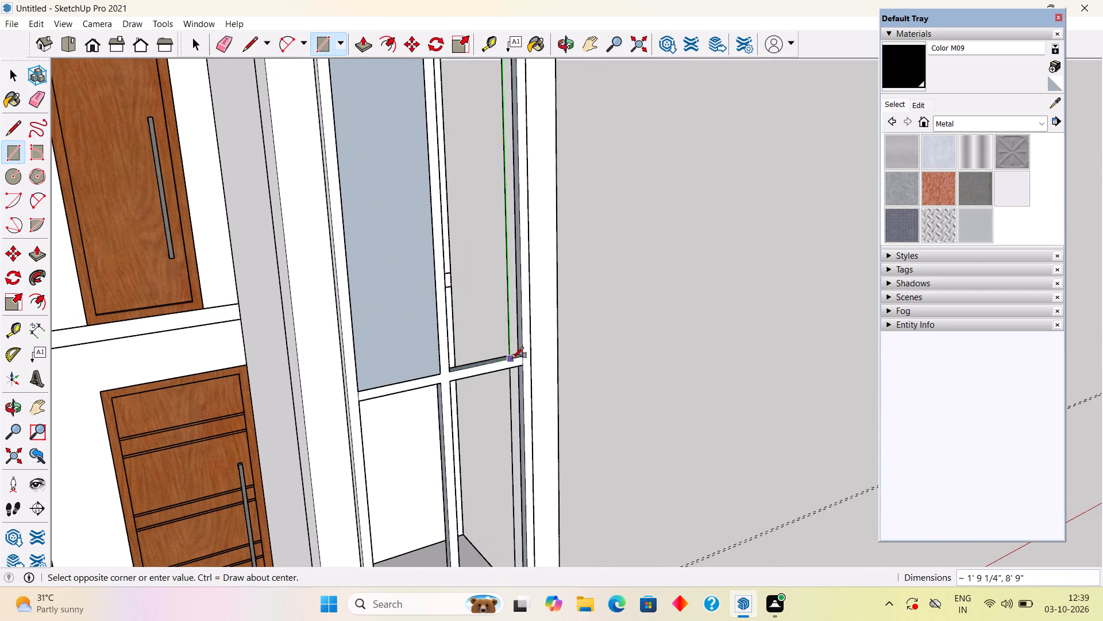
click(523, 356)
Draw rectangles of 2' 1 1/2" by 8' 6" filling the two bottom pane openings of the tower window.
scroll(523, 355, down, 12)
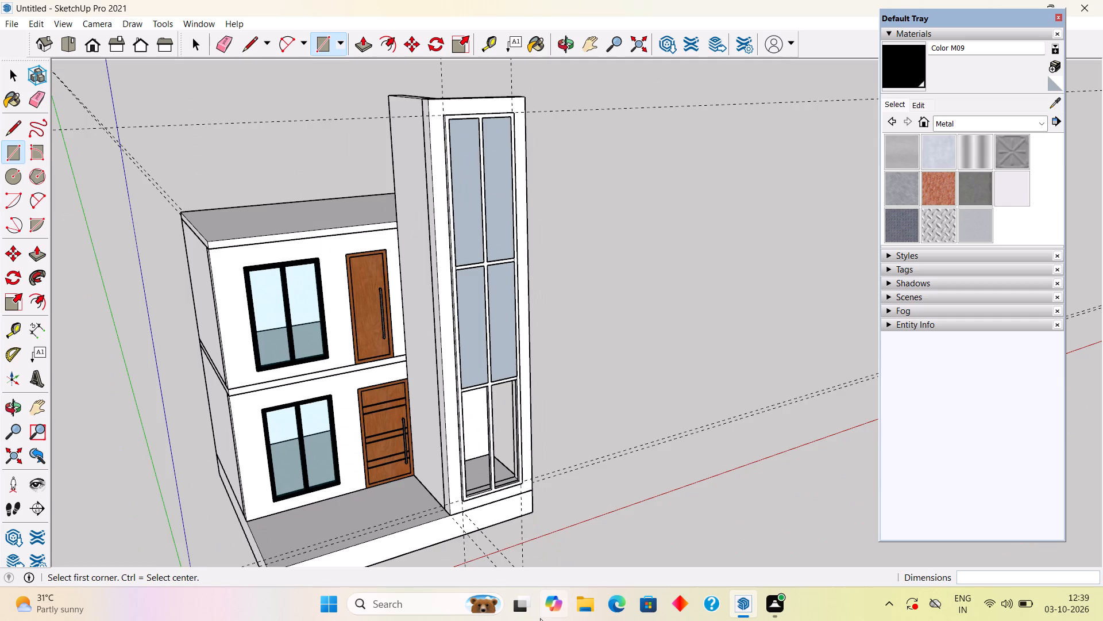
scroll(538, 614, up, 7)
scroll(508, 540, up, 5)
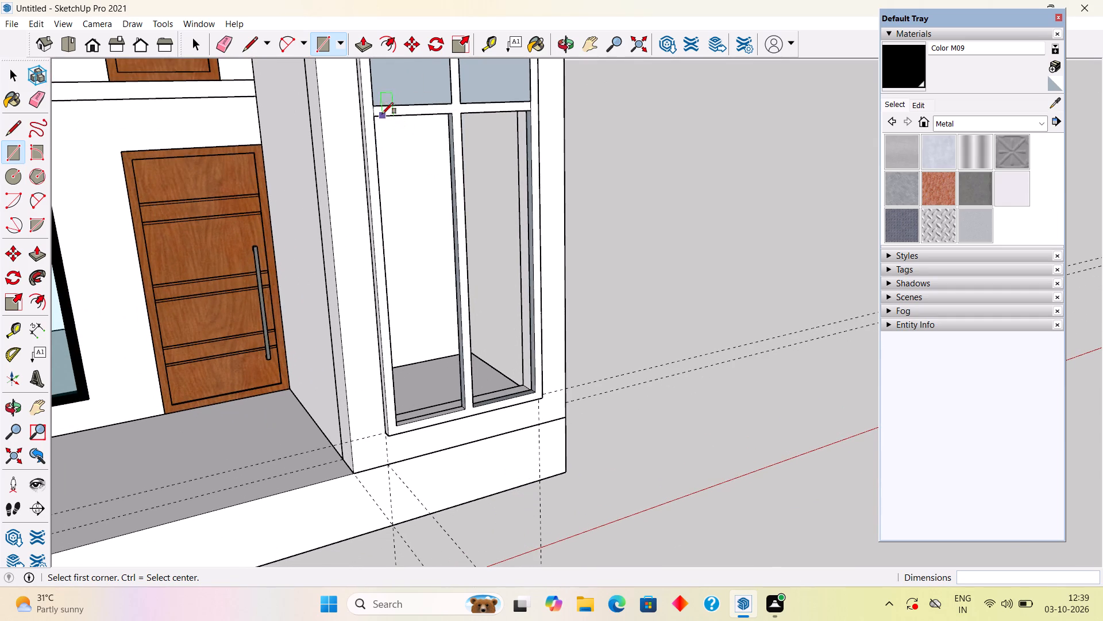
click(378, 117)
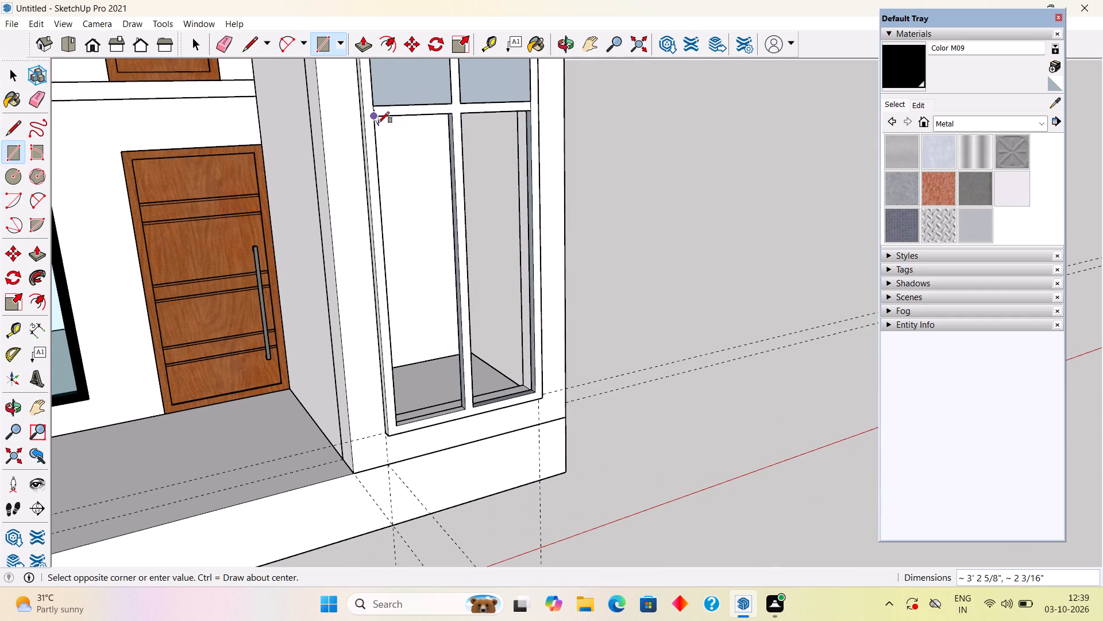
key(space)
key(r)
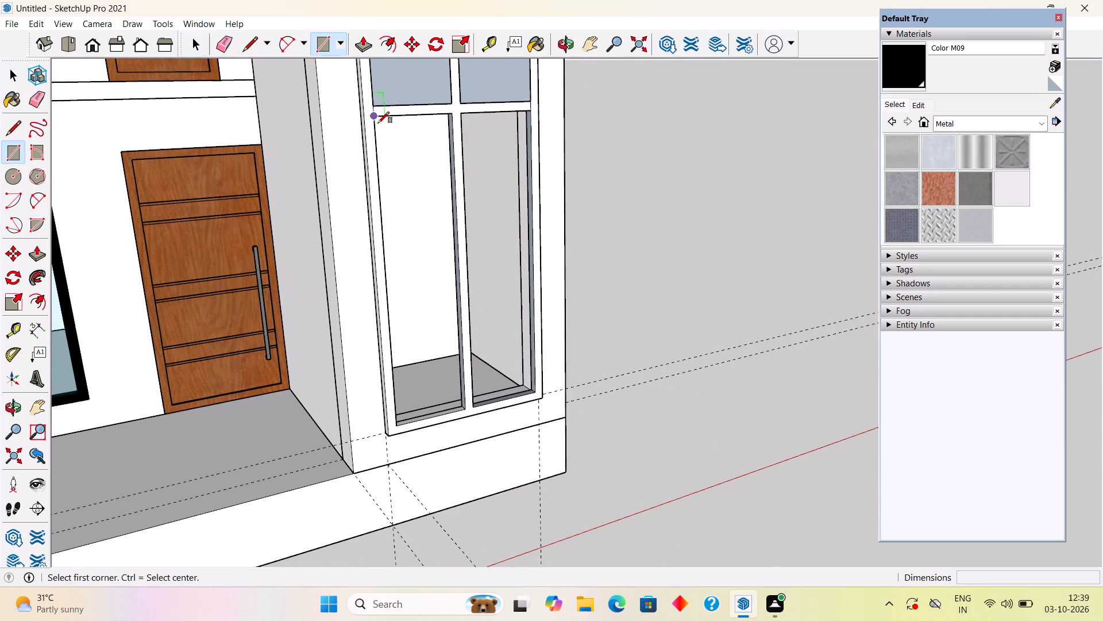
click(377, 114)
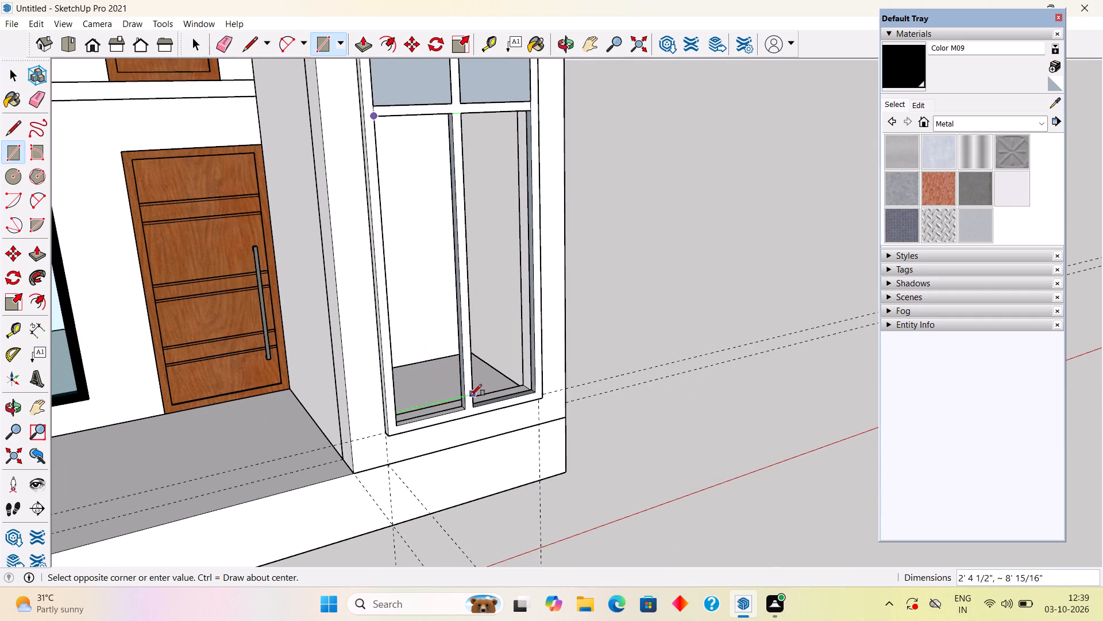
click(467, 407)
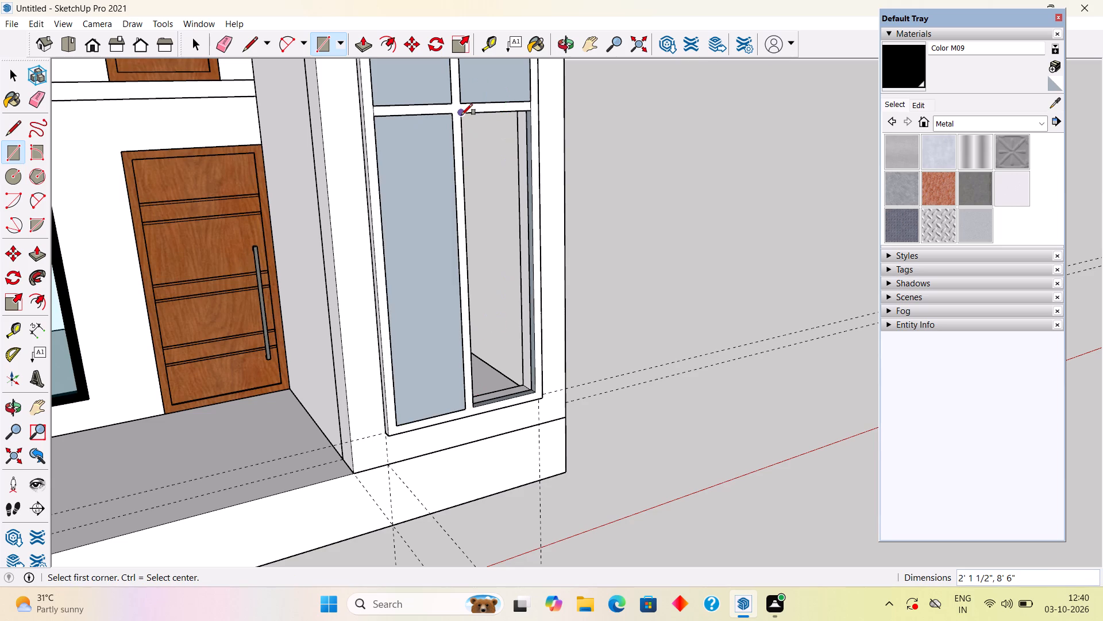
click(461, 115)
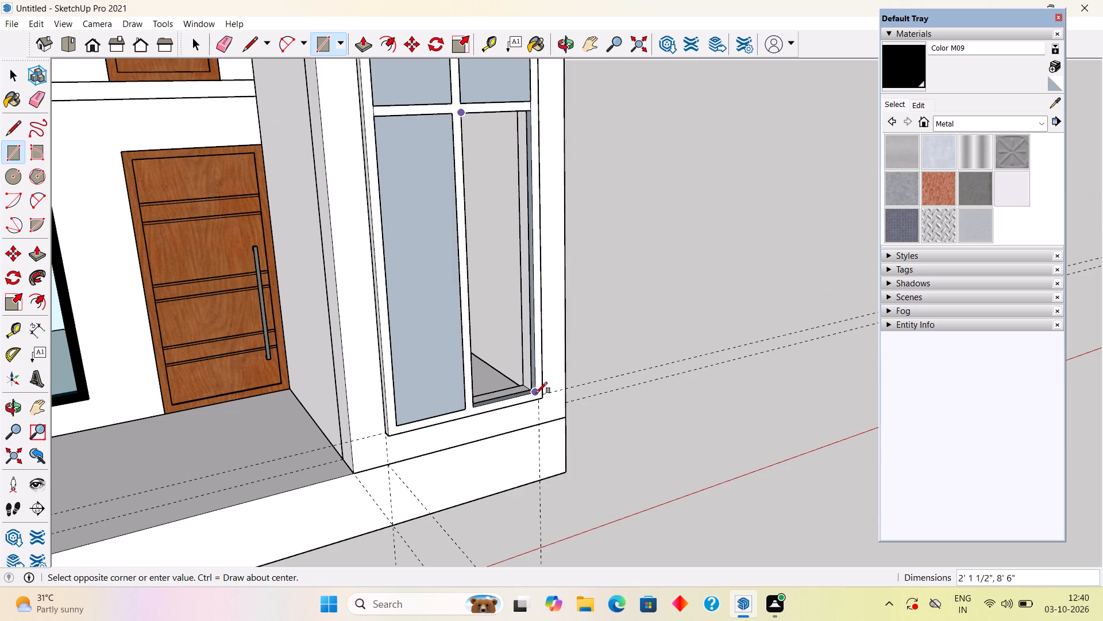
click(536, 393)
key(space)
Sample Translucent Glass Tinted from the upper-floor window's glass and paint all six tower window panes with it.
scroll(572, 343, down, 13)
click(1050, 100)
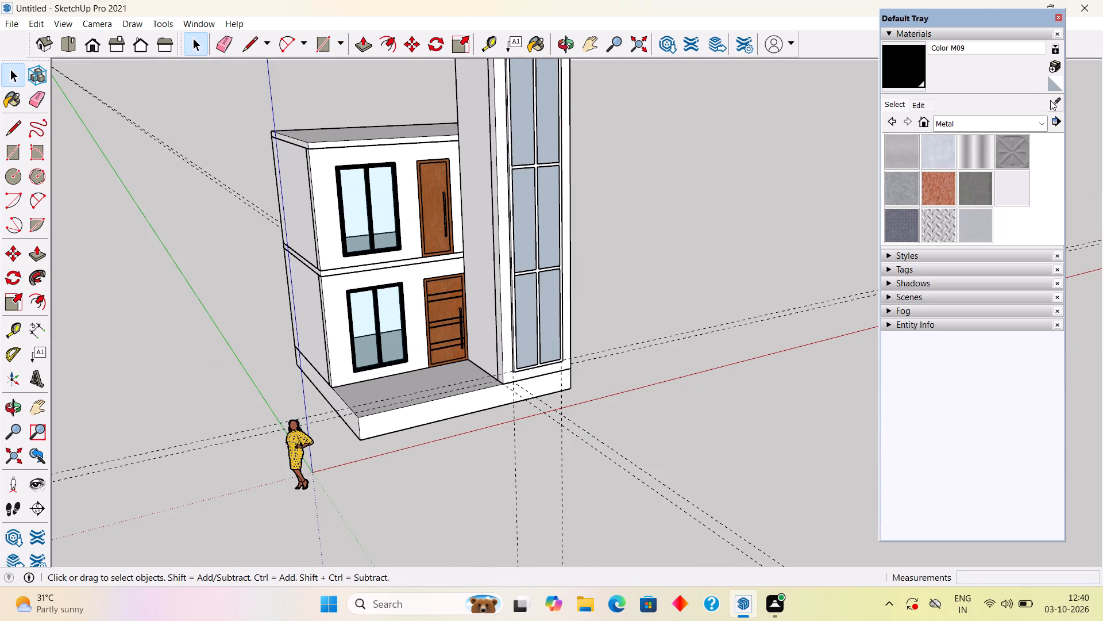
click(386, 217)
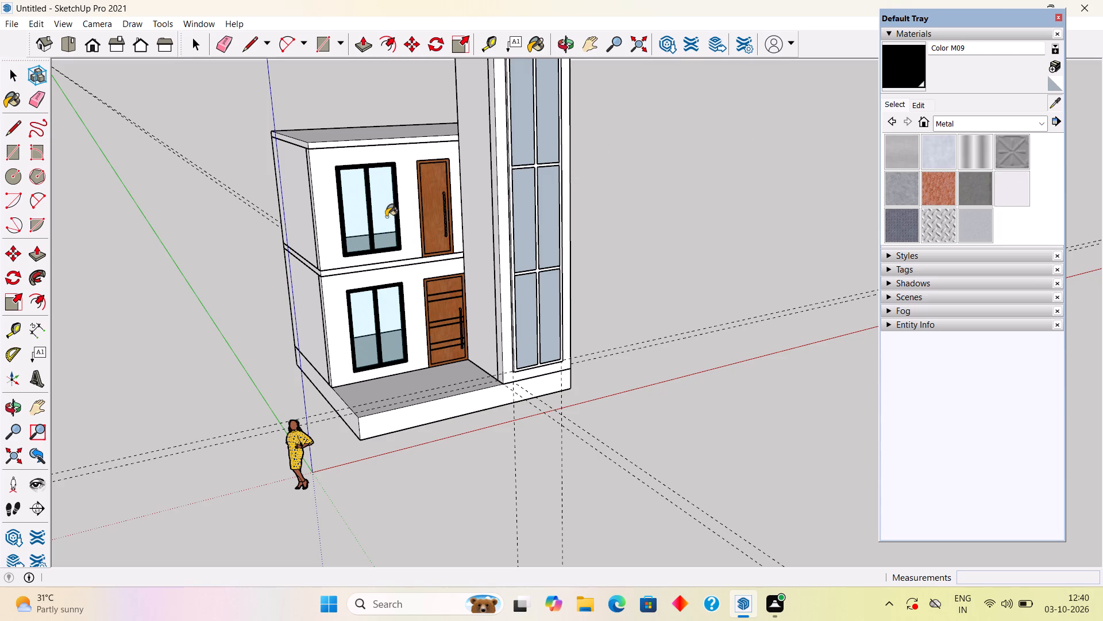
click(520, 209)
click(543, 201)
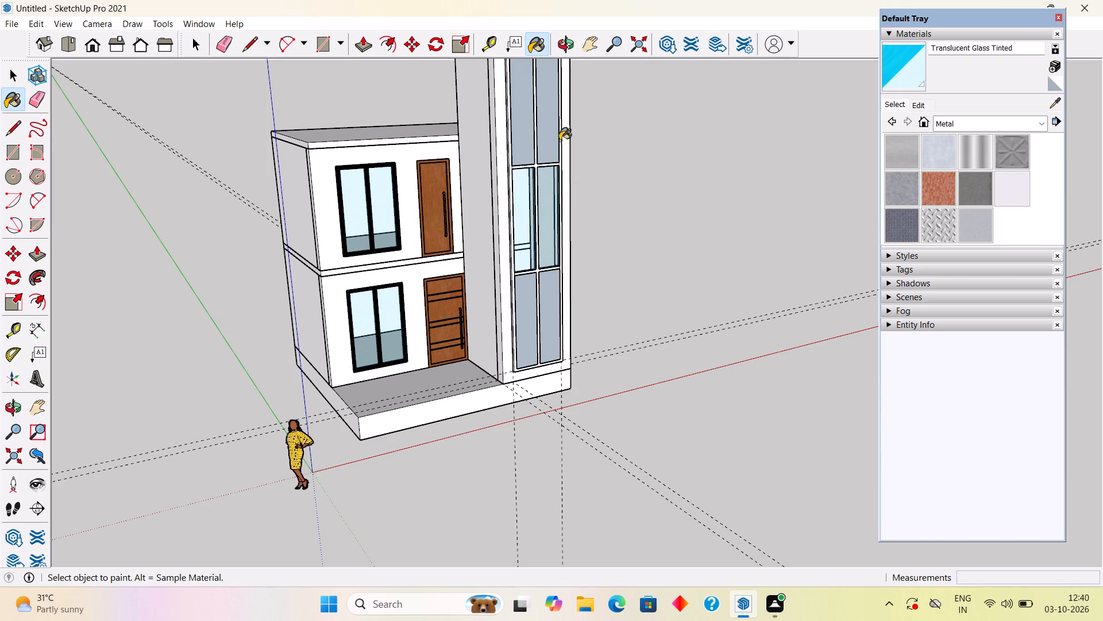
click(550, 146)
click(531, 158)
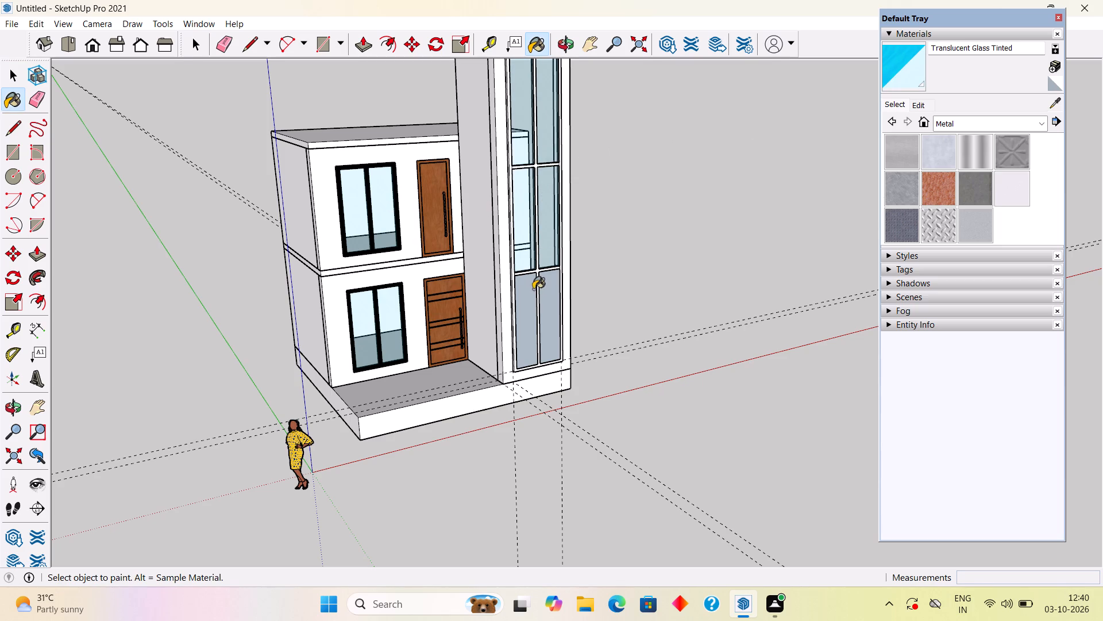
click(530, 298)
click(542, 293)
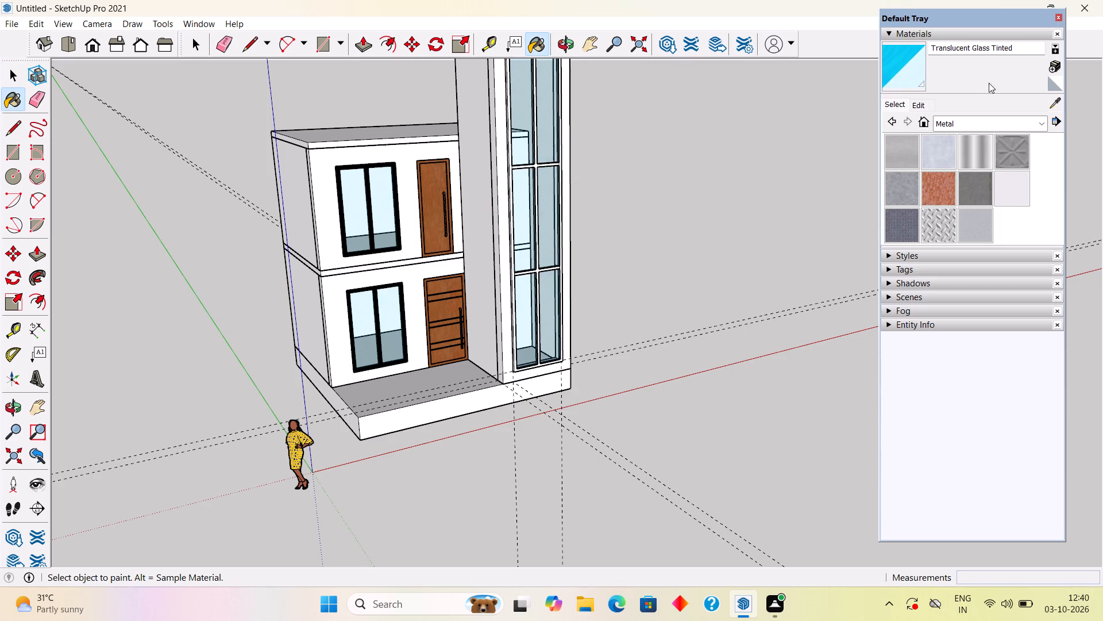
Sample black Color M09 from the upper-floor window frame and paint the tower window frame group with it.
click(1055, 105)
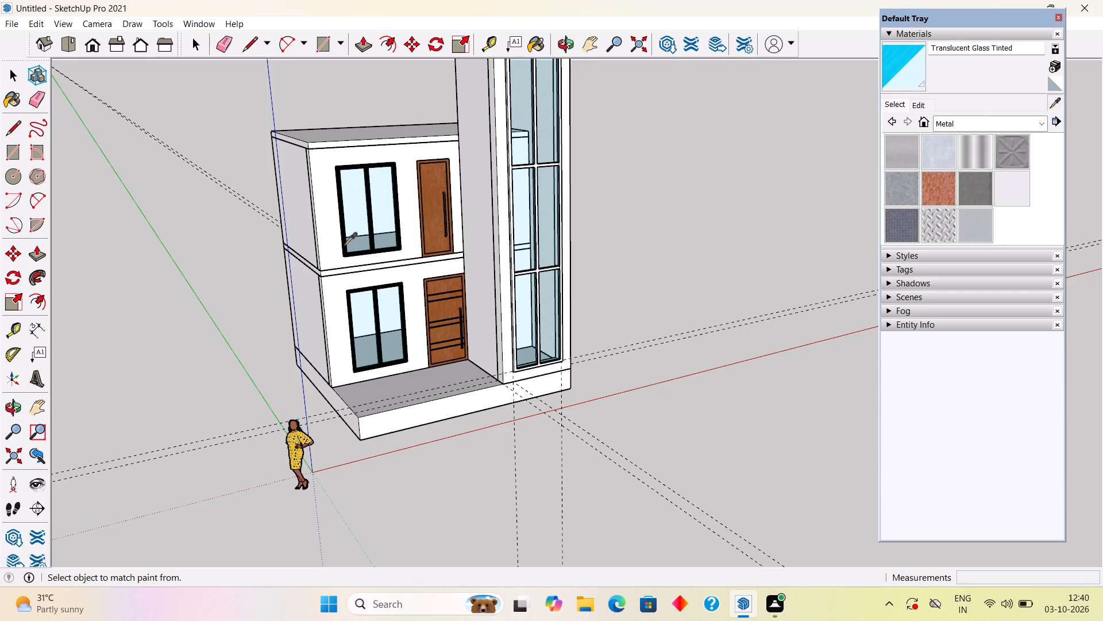
click(343, 245)
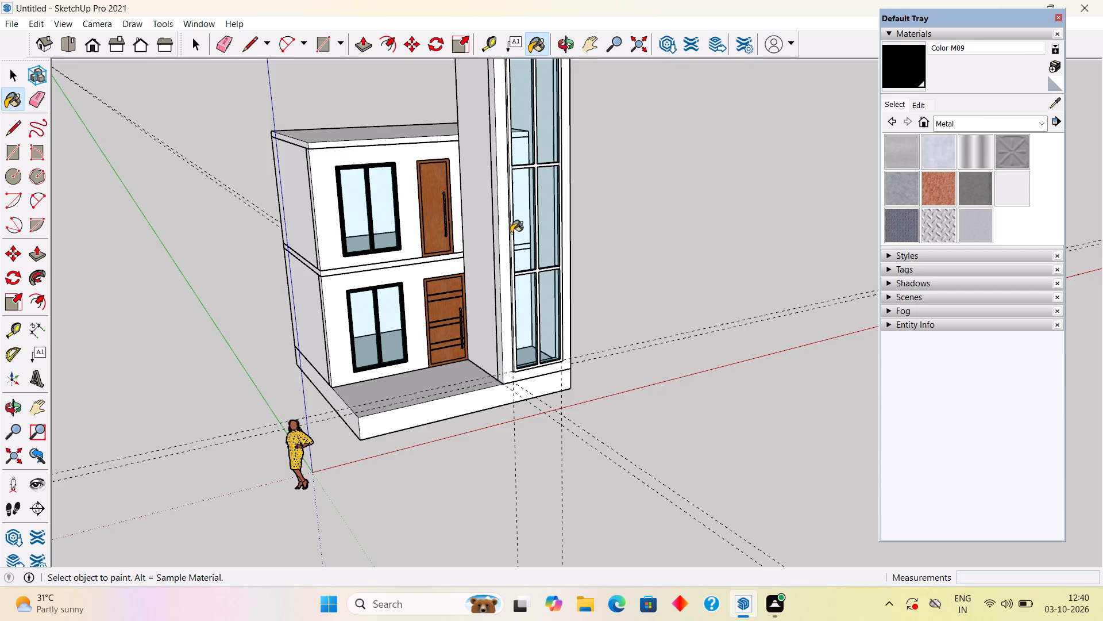
click(511, 233)
key(space)
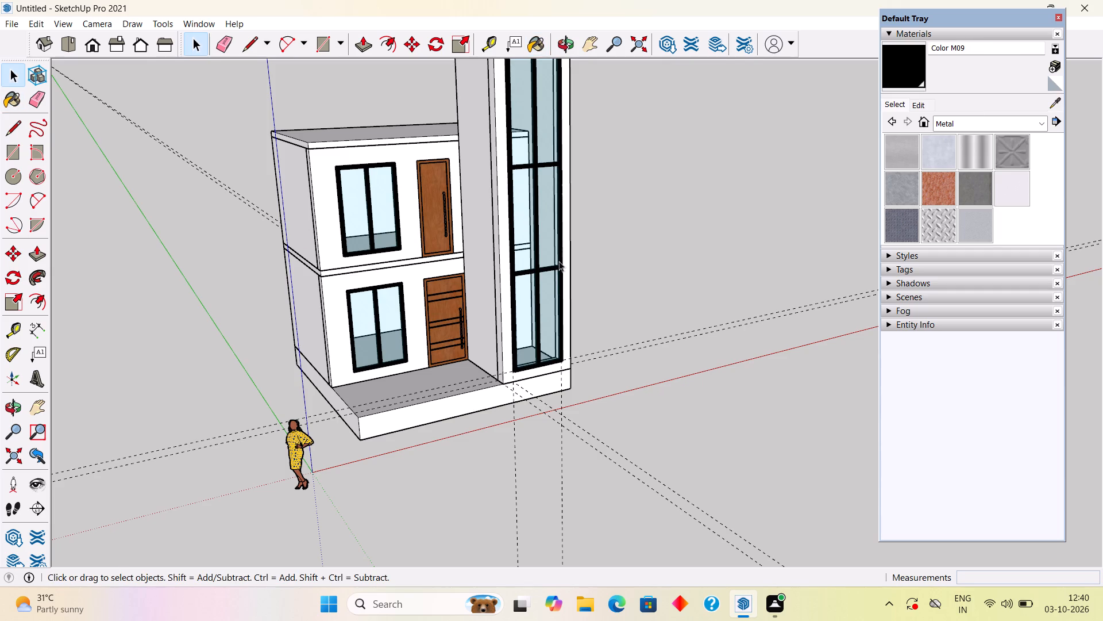
Examine the tower window's glazing and mullions up close and from both sides of the facade, leaving nothing selected.
scroll(564, 260, down, 6)
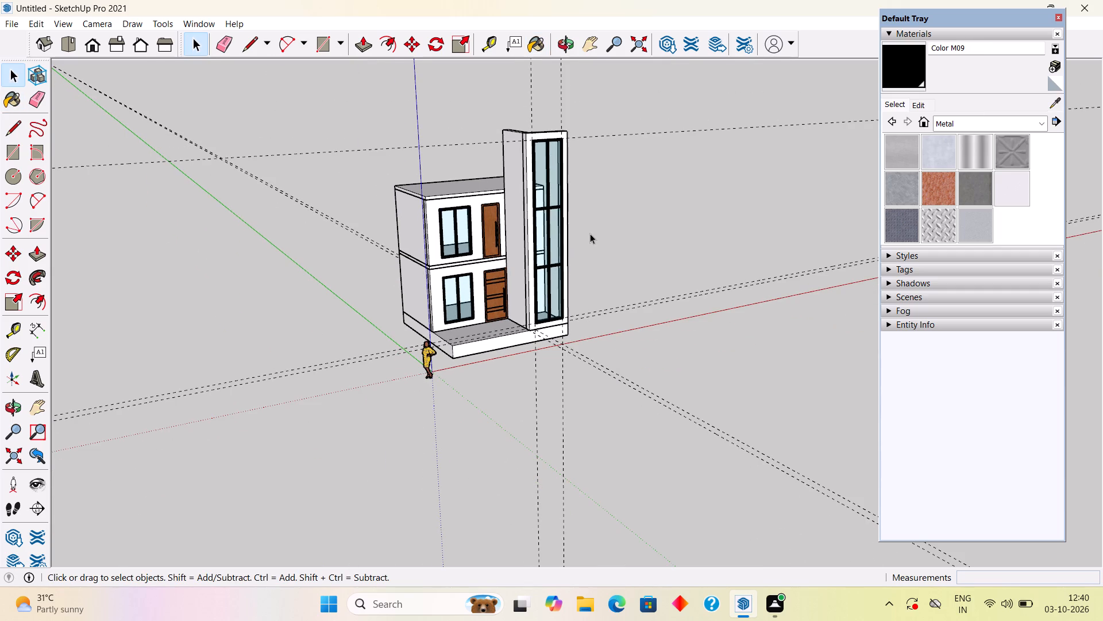
click(550, 275)
scroll(580, 249, up, 15)
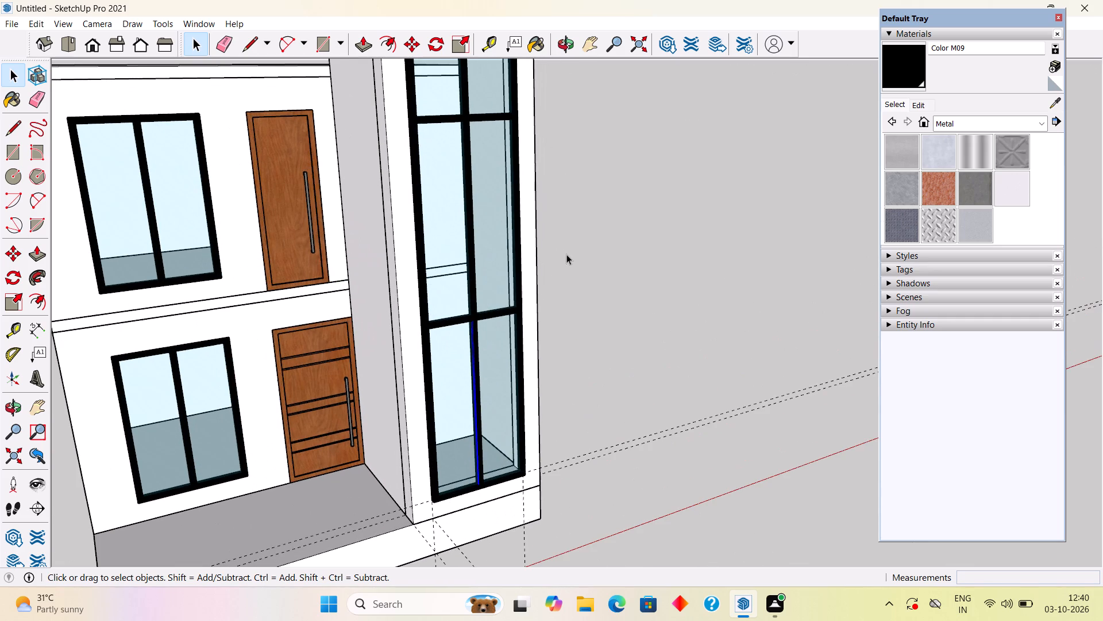
click(565, 258)
click(472, 315)
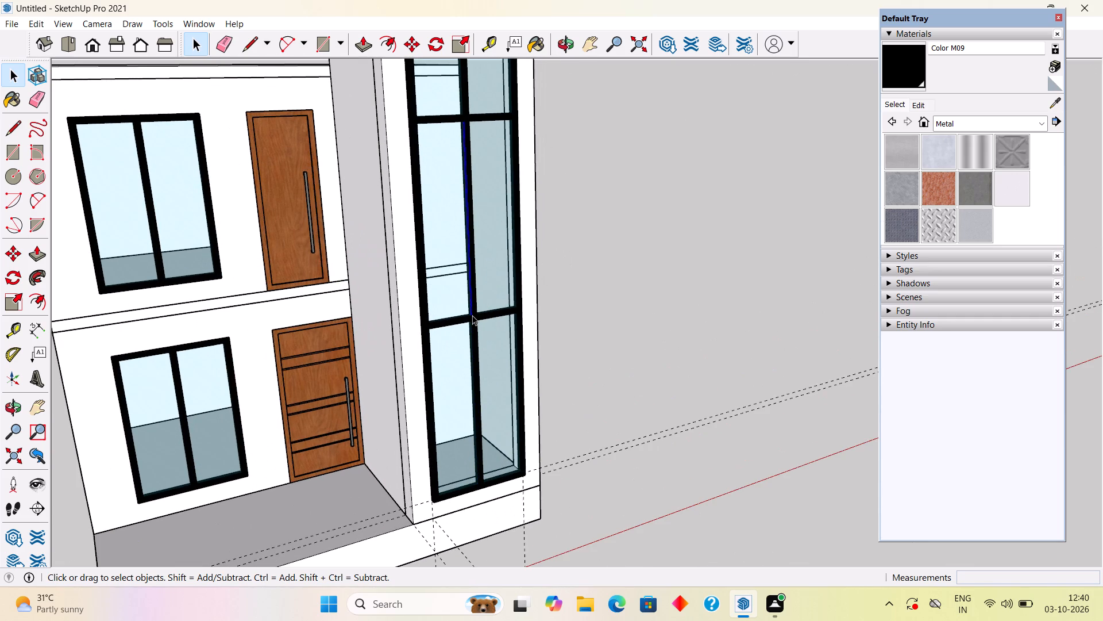
middle_drag(470, 305, 131, 312)
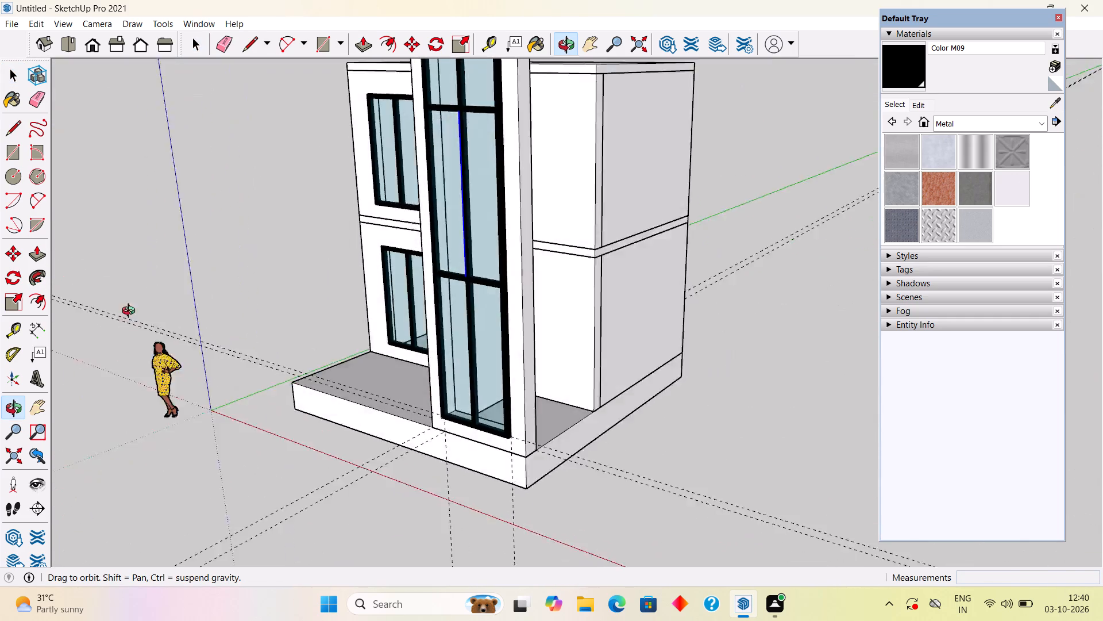
middle_drag(131, 312, 367, 358)
click(642, 297)
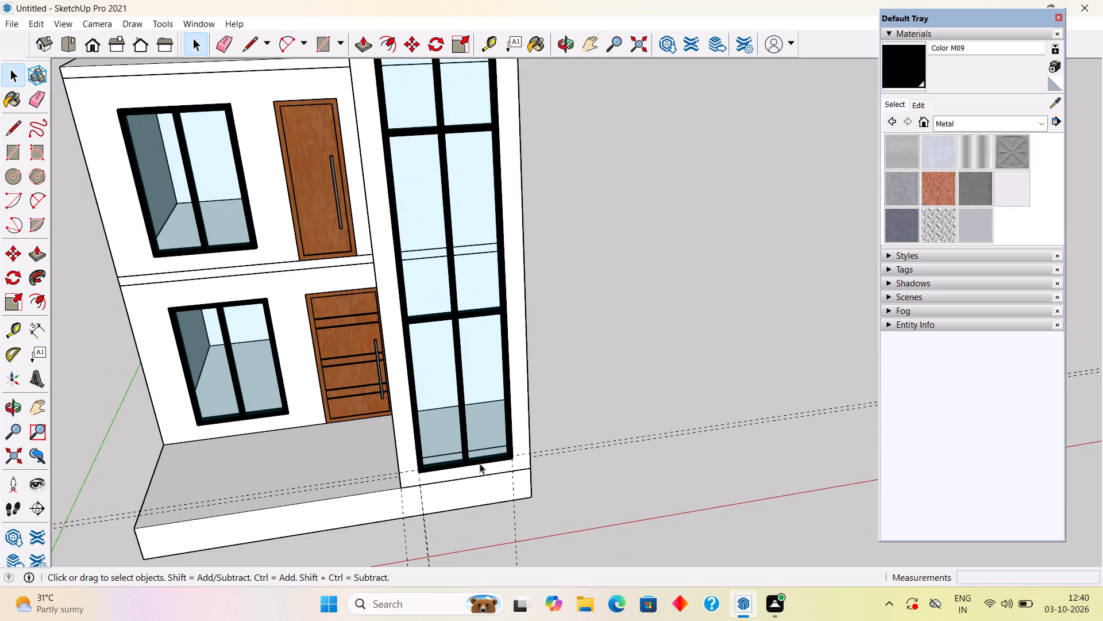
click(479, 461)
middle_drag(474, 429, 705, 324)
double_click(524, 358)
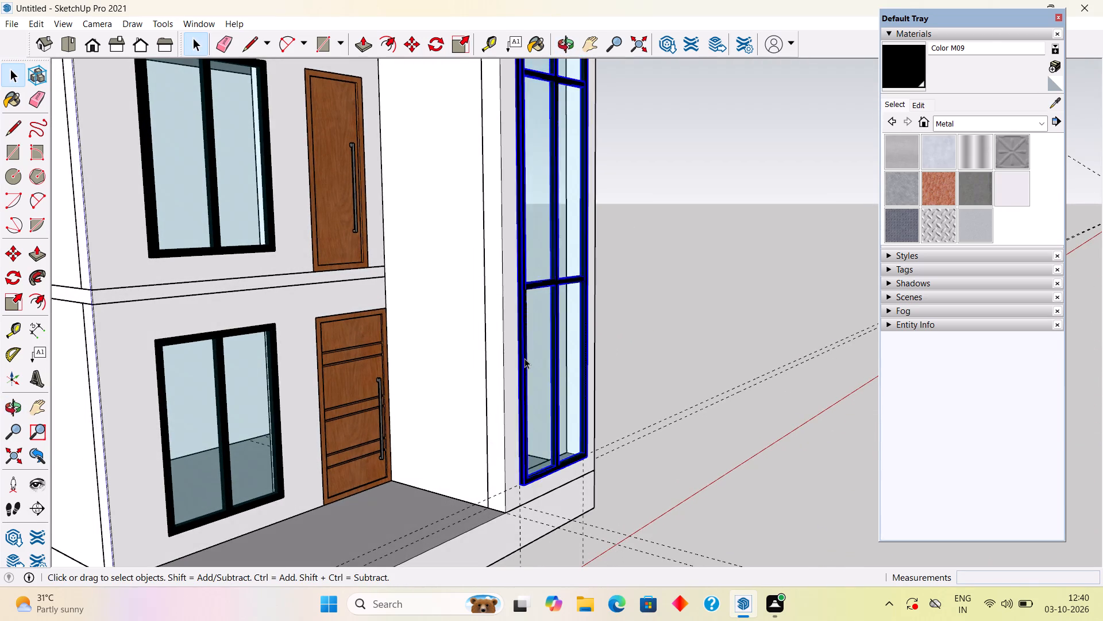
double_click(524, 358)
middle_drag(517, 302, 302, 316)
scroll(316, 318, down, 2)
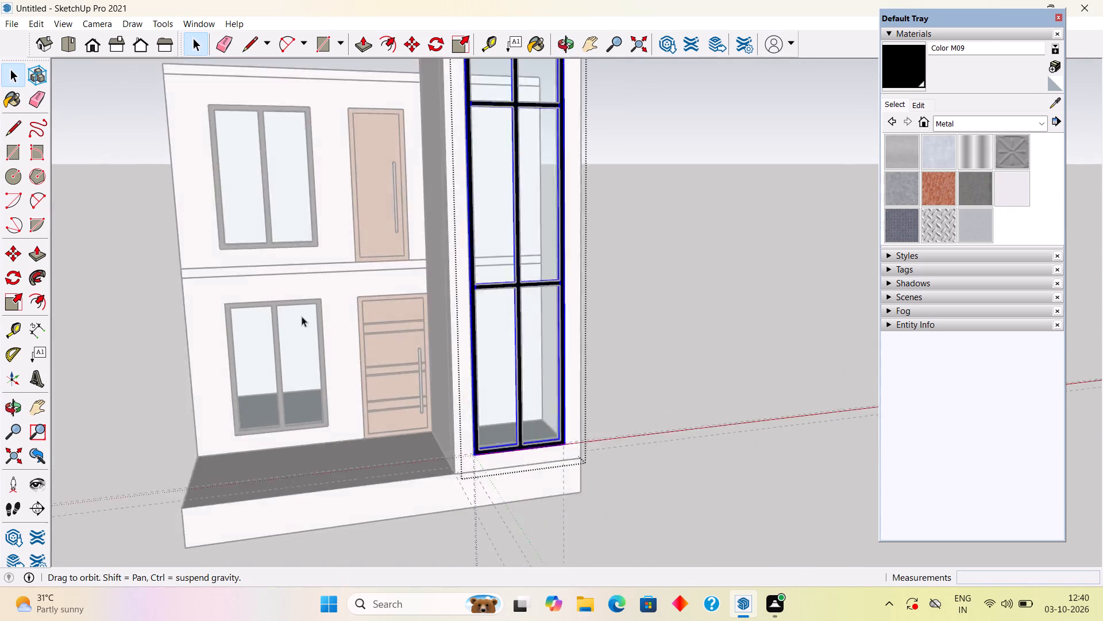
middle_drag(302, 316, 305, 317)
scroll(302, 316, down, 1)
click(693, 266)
Select the tower window frame together with its six glass panes and combine them into one group.
click(442, 332)
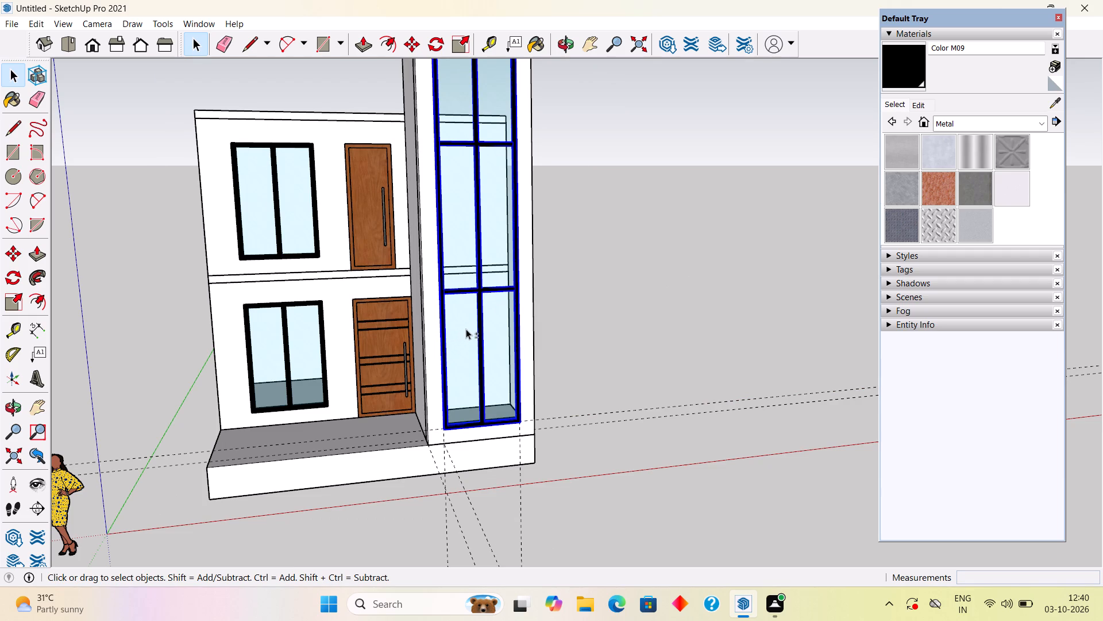
shift+double_click(466, 329)
shift+double_click(489, 323)
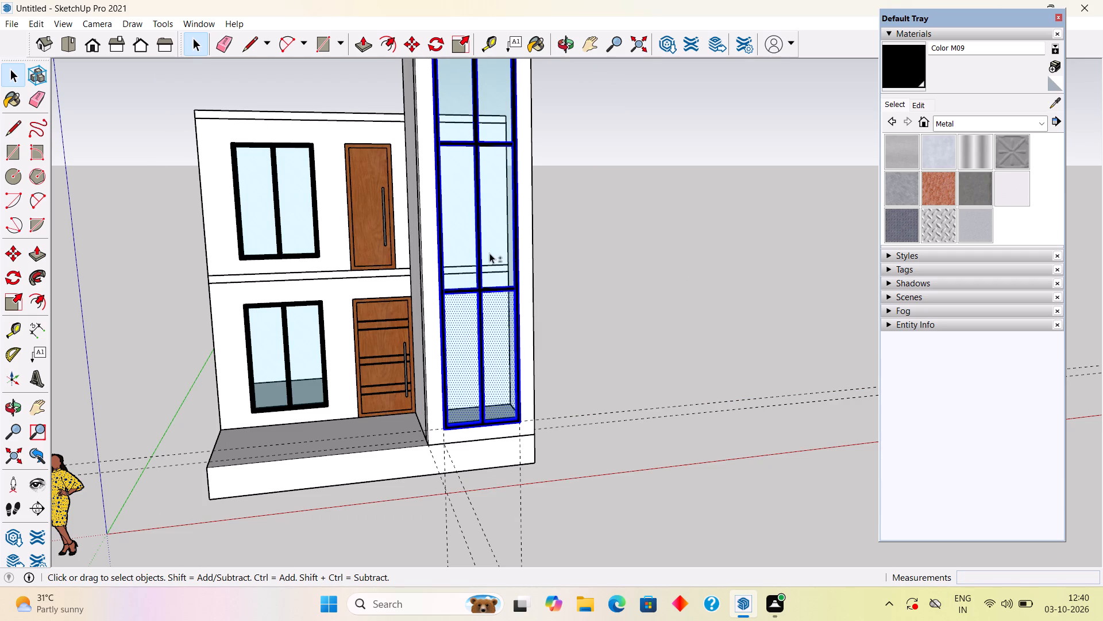
shift+double_click(489, 253)
shift+double_click(453, 256)
shift+scroll(453, 256, down, 7)
shift+scroll(470, 159, up, 1)
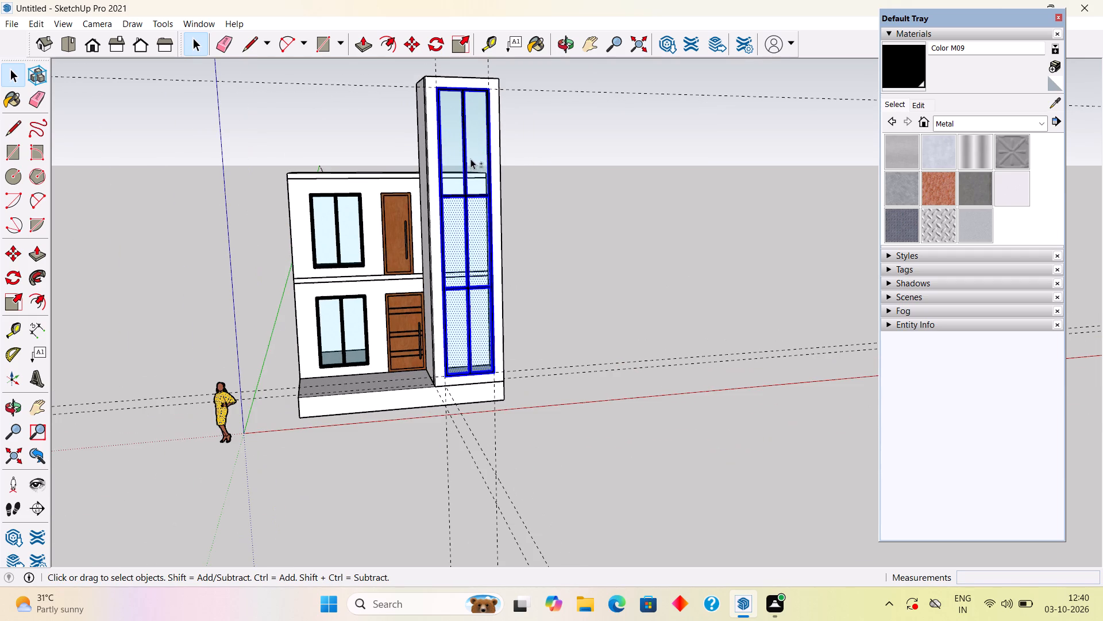
shift+double_click(472, 158)
shift+double_click(449, 168)
shift+right_click(449, 168)
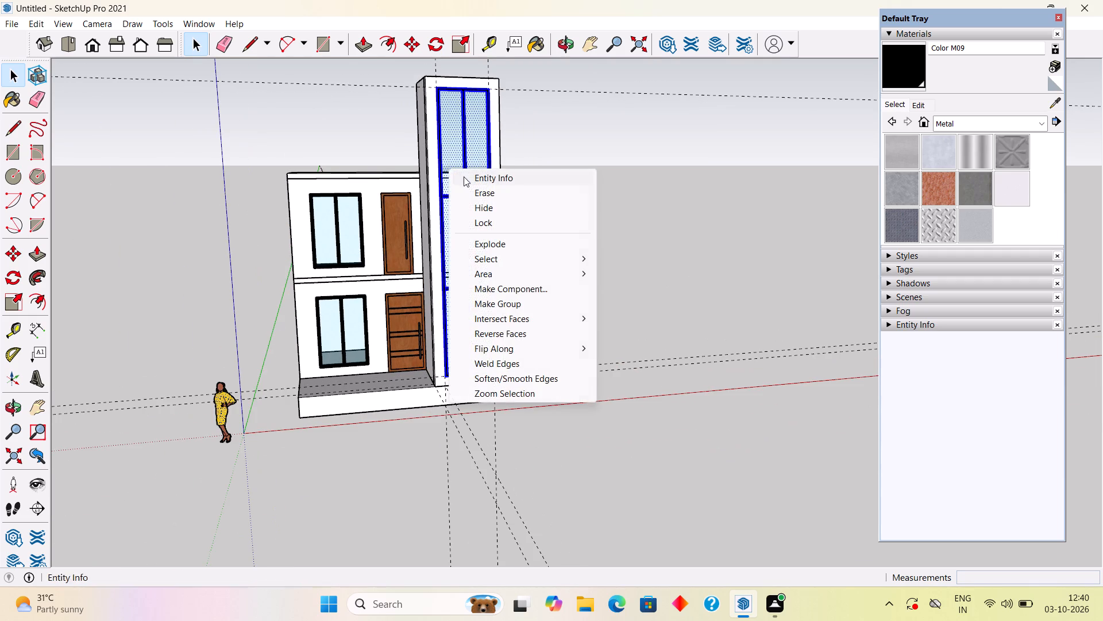
click(497, 307)
Move the tower window group 3" back from its bottom outer corner so its front sits flush with the wall face.
middle_drag(452, 343, 271, 341)
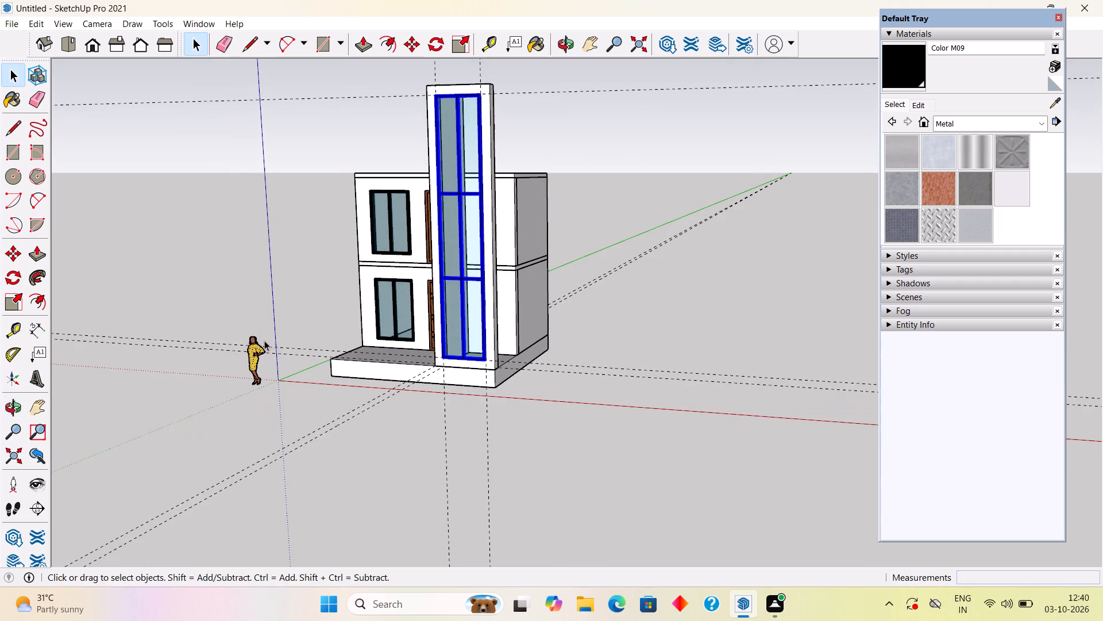
middle_drag(520, 337, 344, 367)
scroll(465, 381, up, 12)
middle_drag(467, 309, 436, 309)
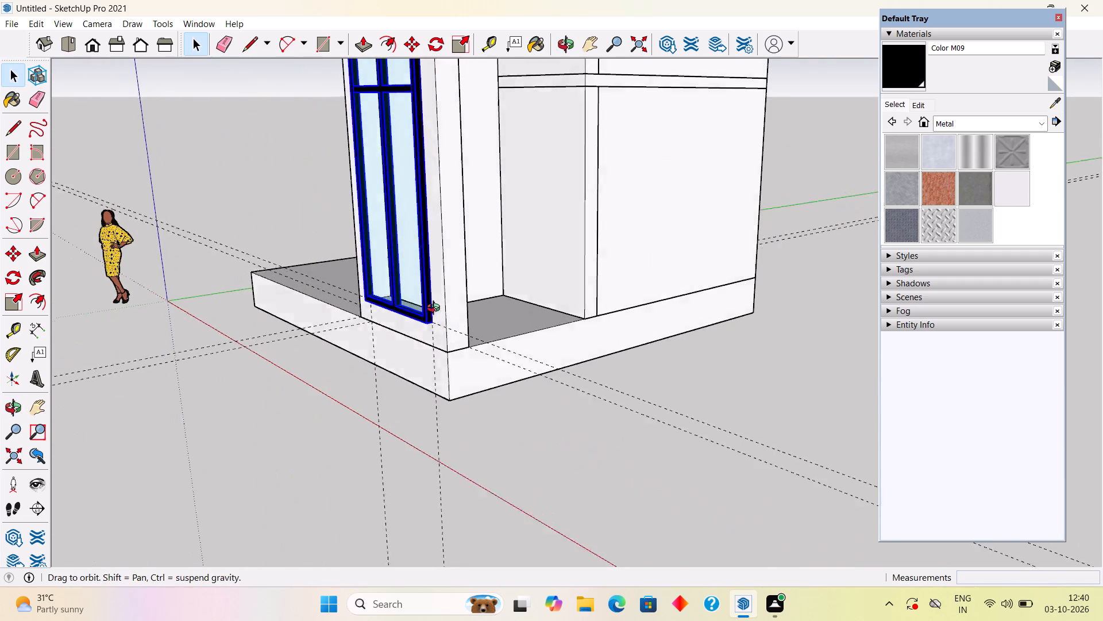
middle_drag(436, 309, 395, 316)
scroll(340, 323, up, 9)
scroll(450, 309, up, 1)
middle_drag(456, 314, 563, 346)
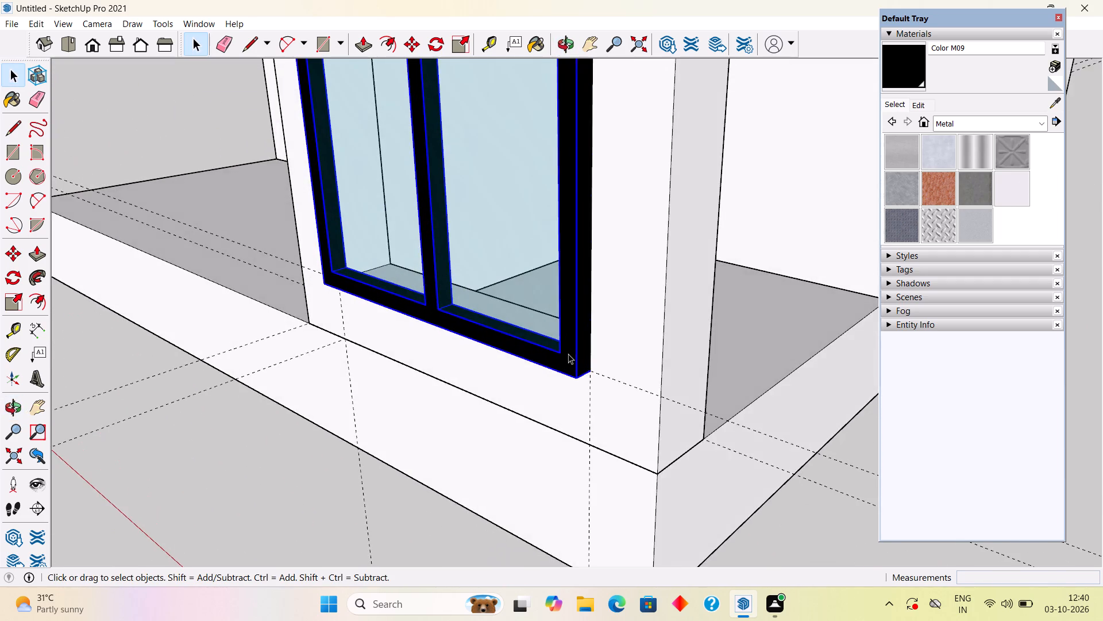
scroll(568, 356, up, 5)
middle_drag(608, 385, 701, 428)
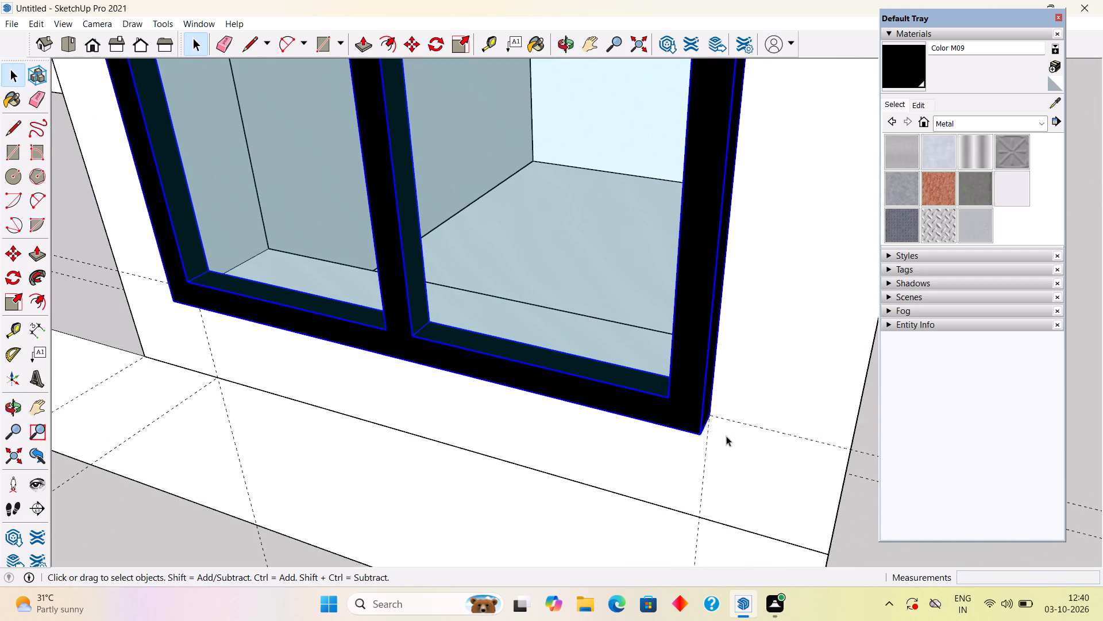
middle_drag(726, 436, 784, 432)
key(m)
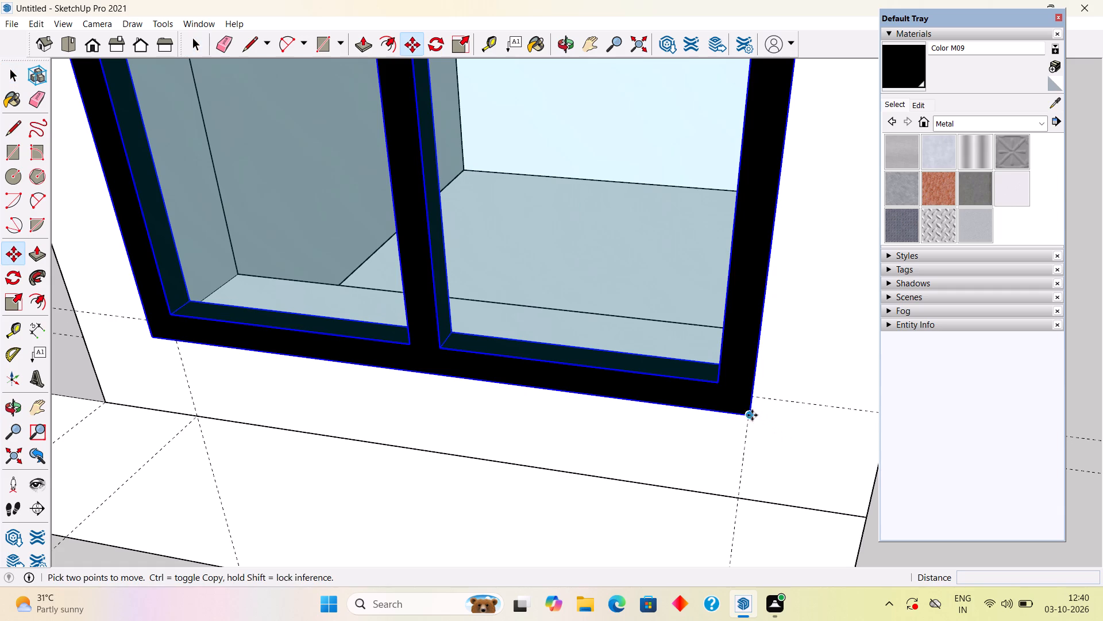
click(750, 414)
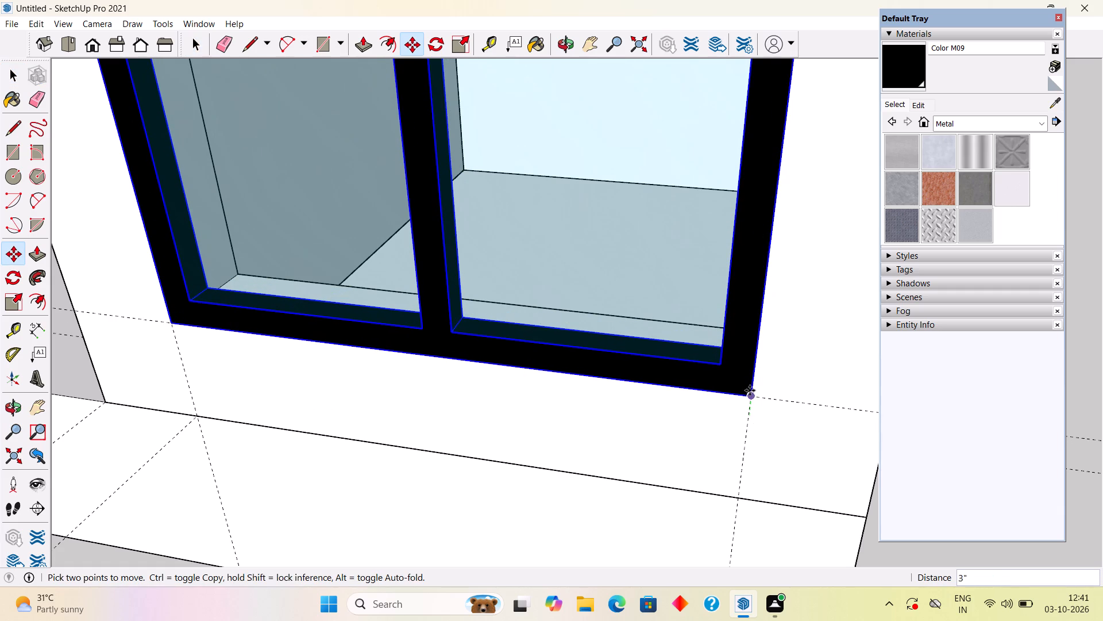
click(750, 390)
Move the tower window group further back into its wall opening so it sits recessed, leaving nothing selected.
scroll(750, 399, up, 1)
middle_drag(750, 399, 833, 419)
scroll(806, 393, up, 4)
click(779, 374)
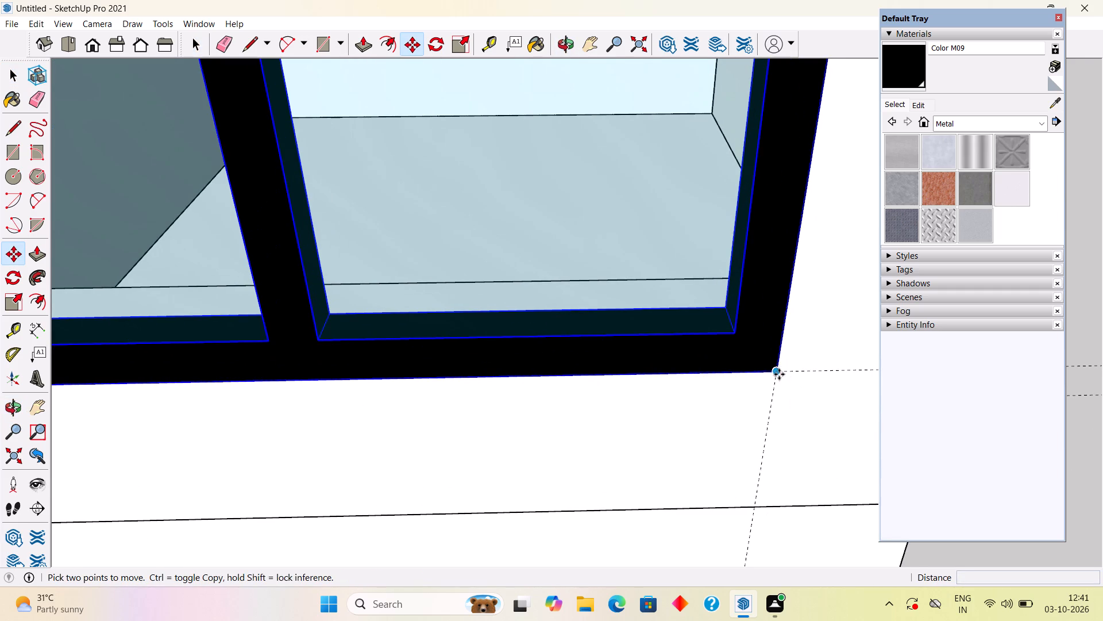
click(762, 348)
scroll(725, 395, down, 11)
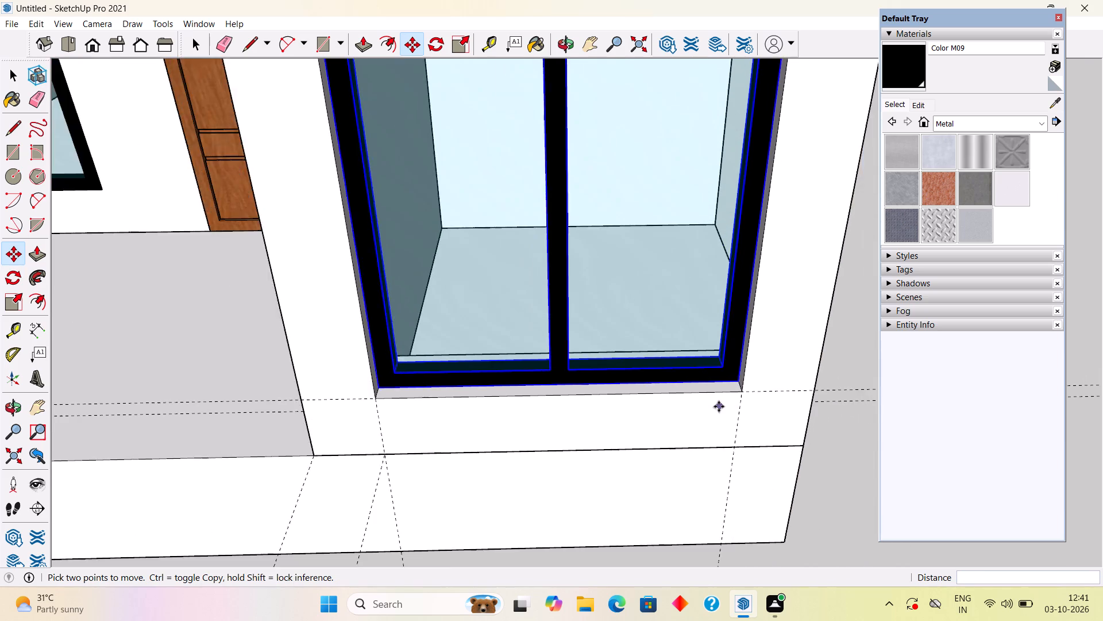
scroll(719, 407, down, 5)
key(space)
scroll(718, 407, down, 11)
middle_drag(661, 393, 643, 384)
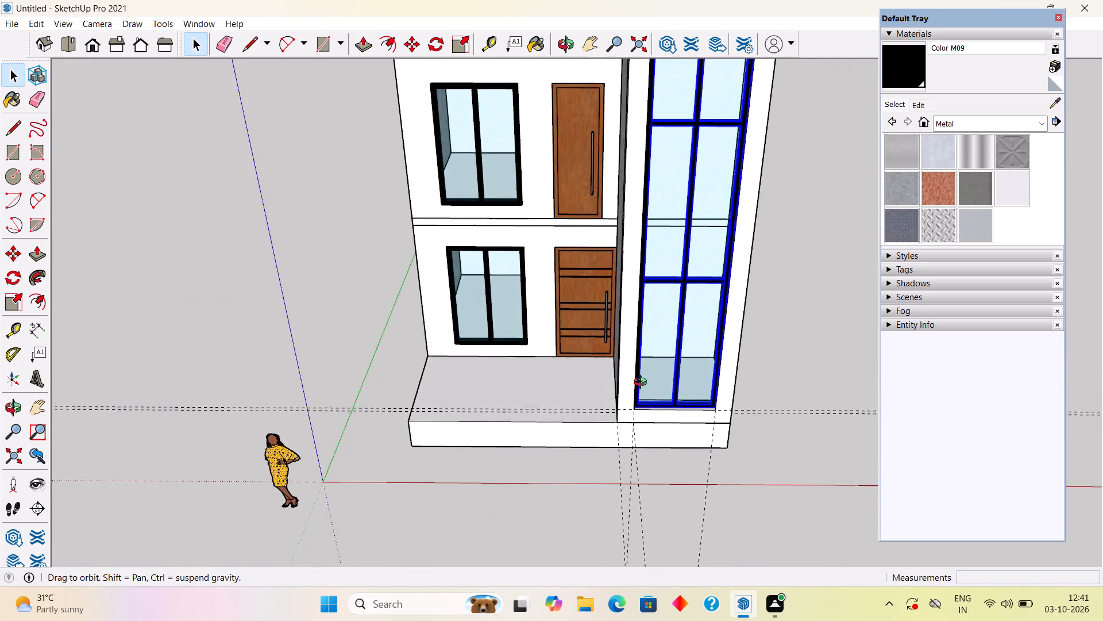
middle_drag(643, 384, 591, 337)
scroll(591, 337, down, 4)
click(738, 336)
scroll(738, 336, down, 5)
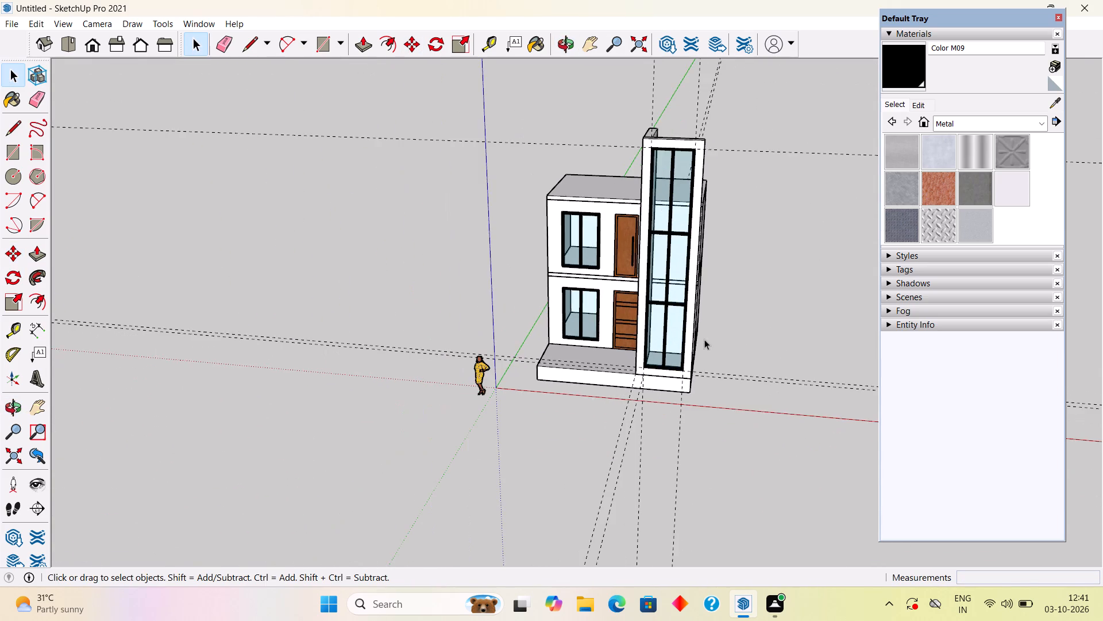
Examine the recessed tower window from the front, side and rear of the house.
middle_drag(682, 306, 691, 247)
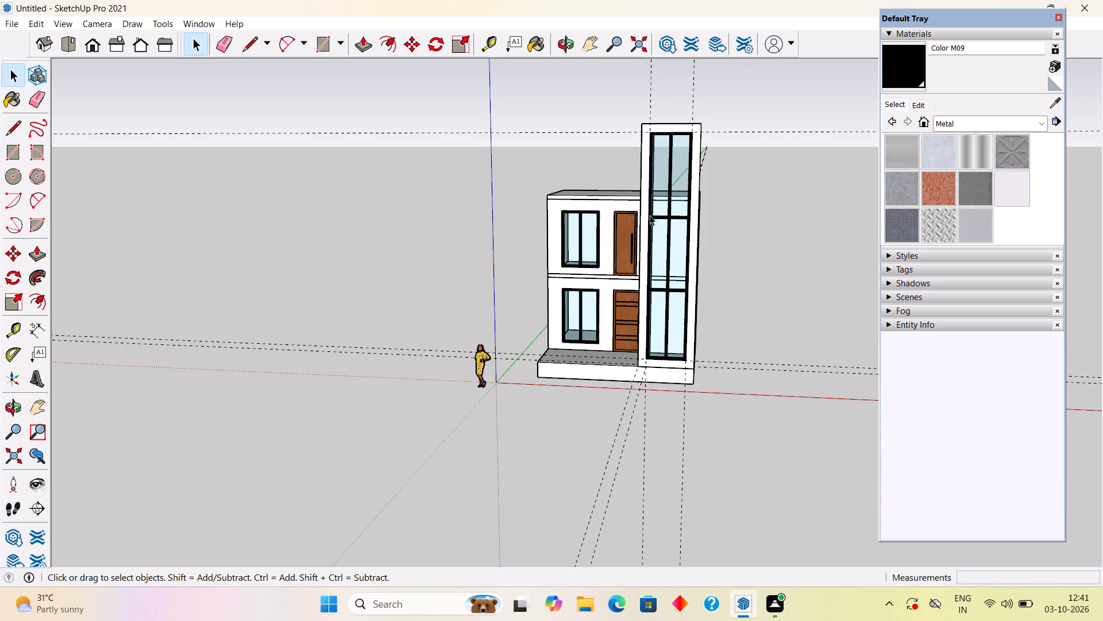
middle_drag(696, 238, 760, 371)
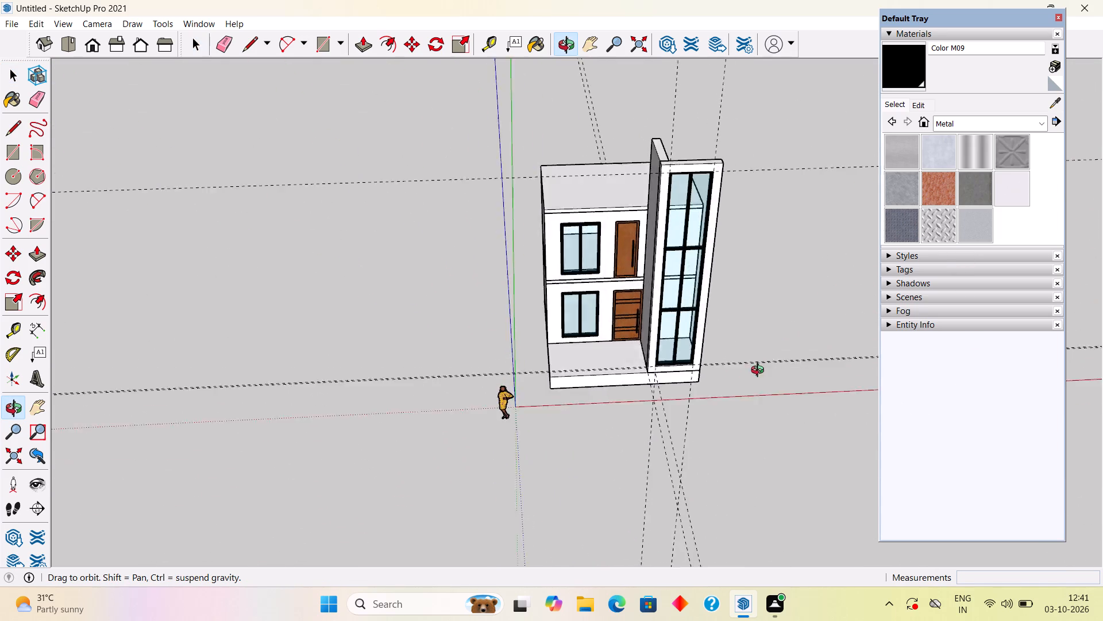
middle_drag(760, 371, 407, 303)
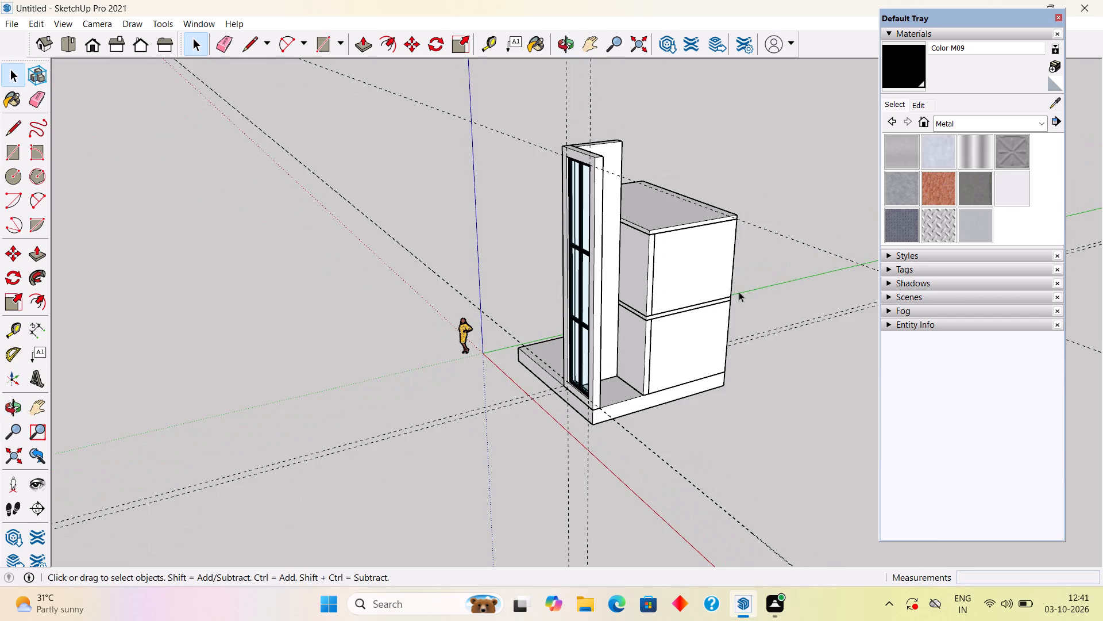
middle_drag(715, 287, 279, 257)
scroll(508, 224, up, 4)
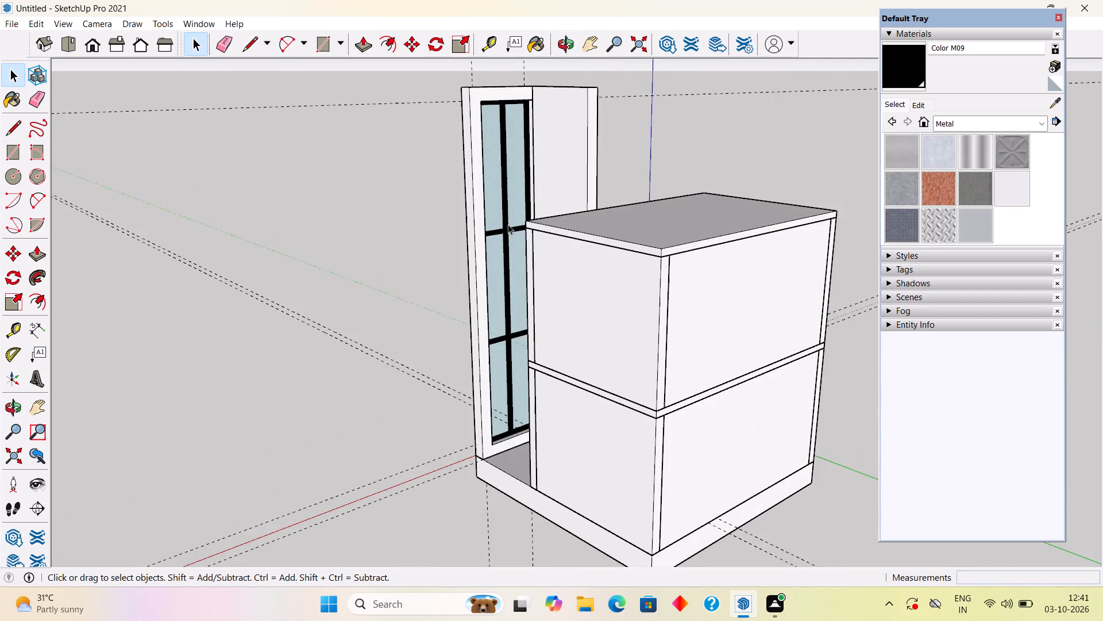
scroll(515, 223, up, 4)
scroll(516, 223, down, 2)
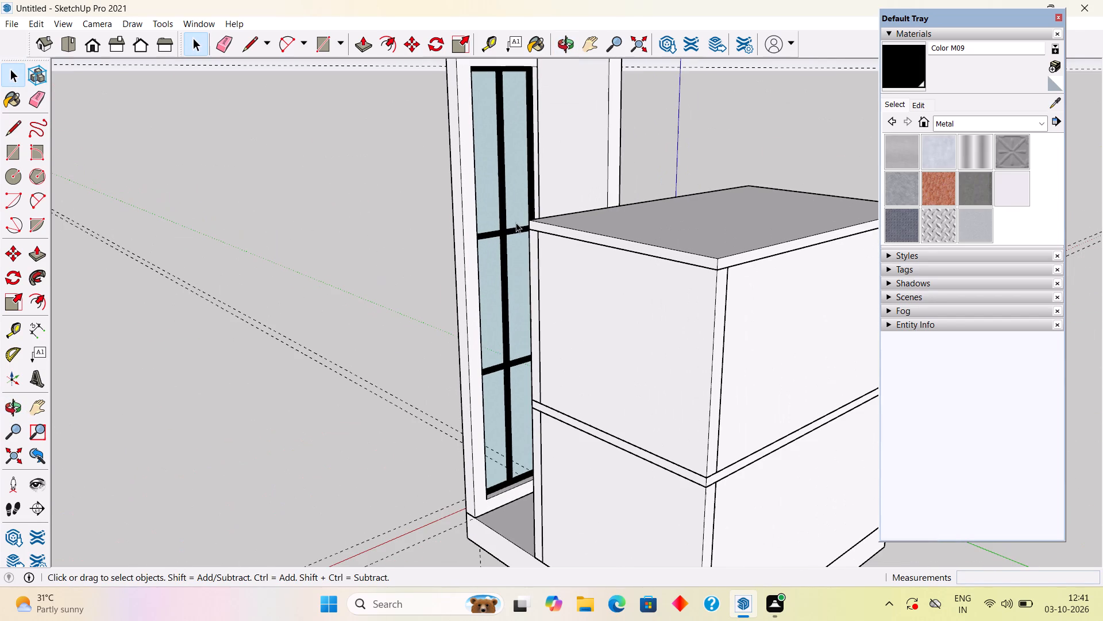
middle_drag(516, 223, 412, 296)
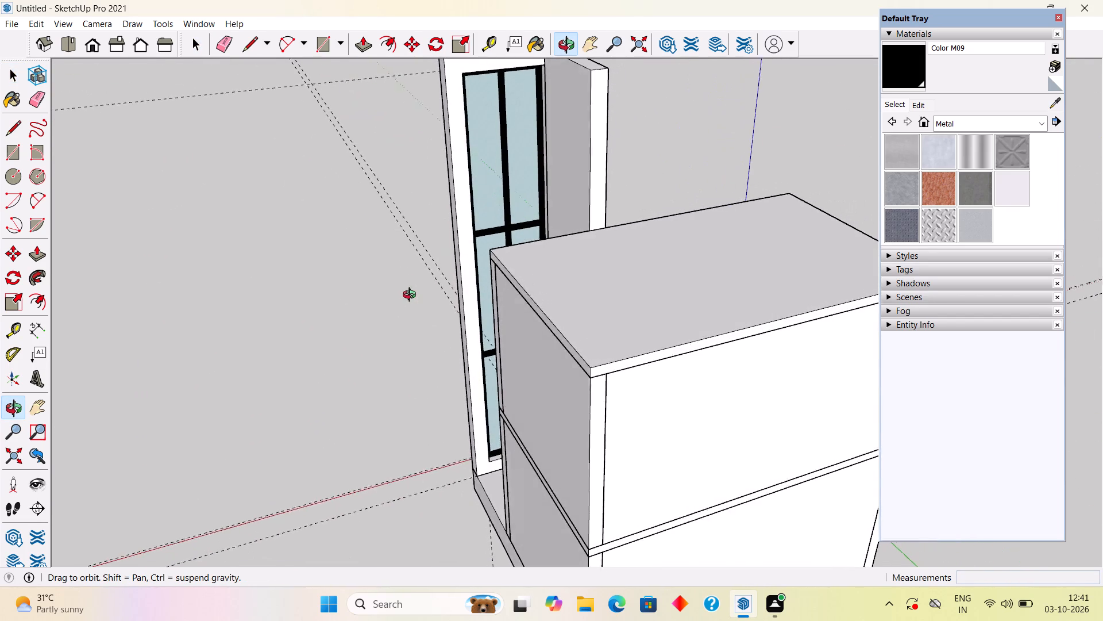
middle_drag(412, 296, 462, 346)
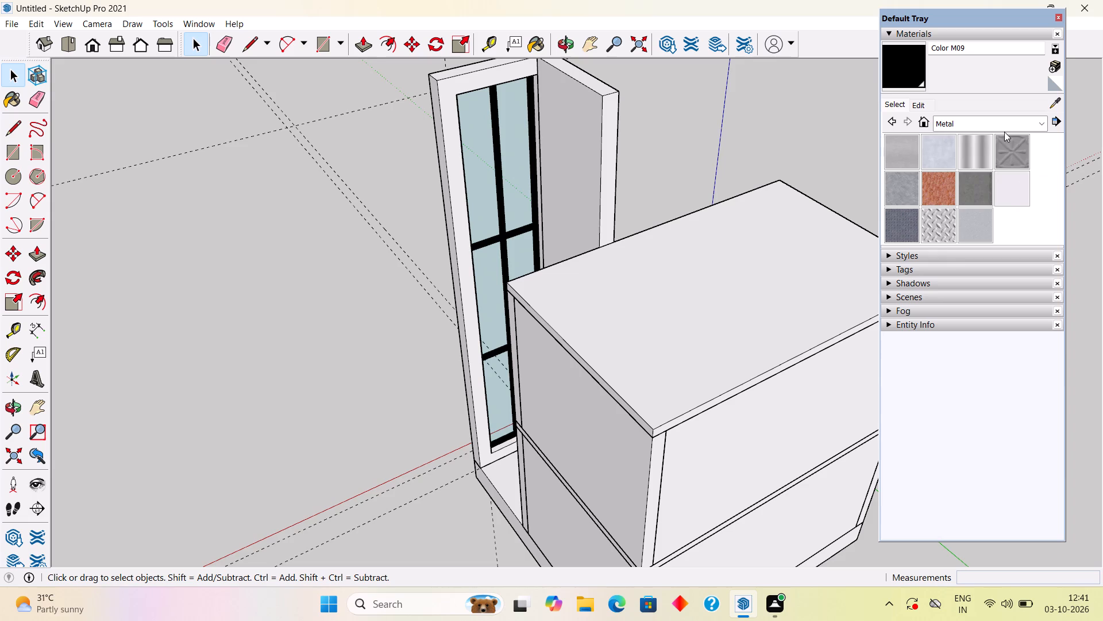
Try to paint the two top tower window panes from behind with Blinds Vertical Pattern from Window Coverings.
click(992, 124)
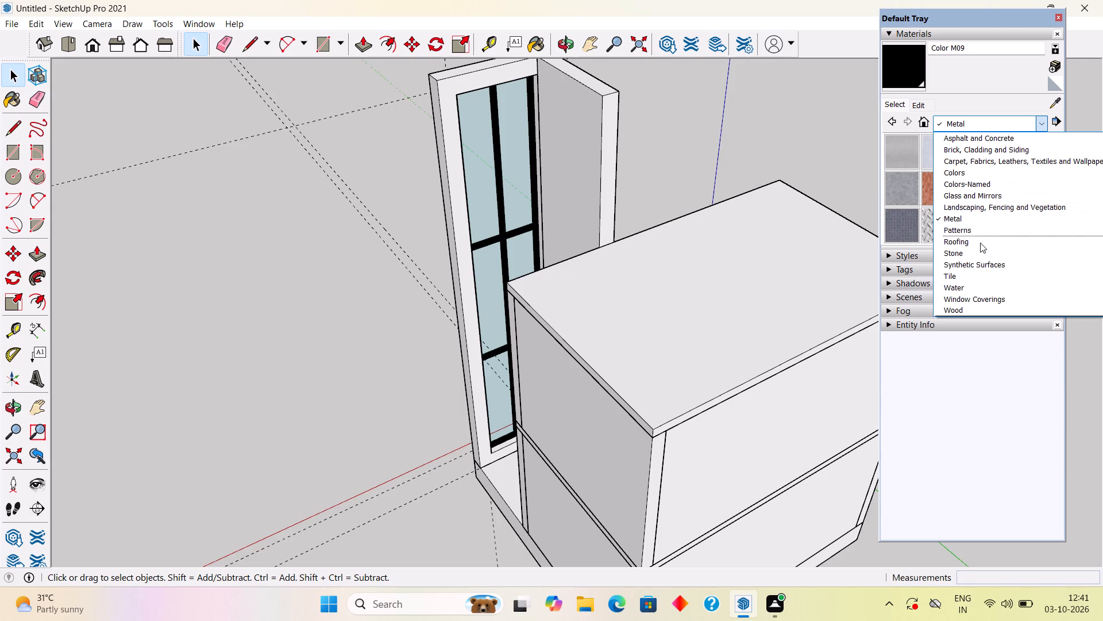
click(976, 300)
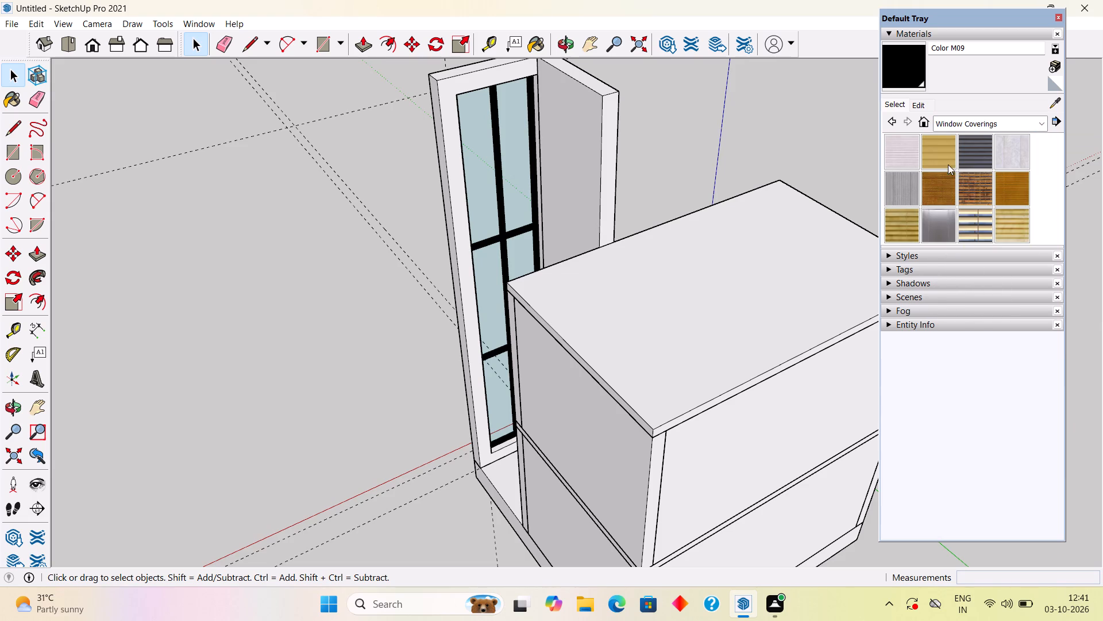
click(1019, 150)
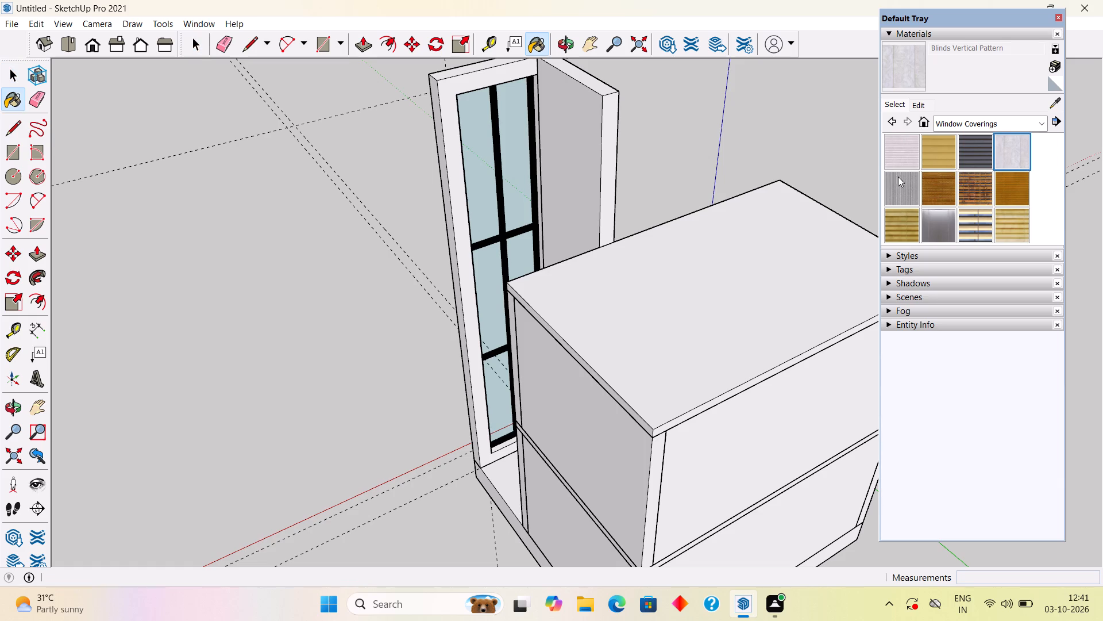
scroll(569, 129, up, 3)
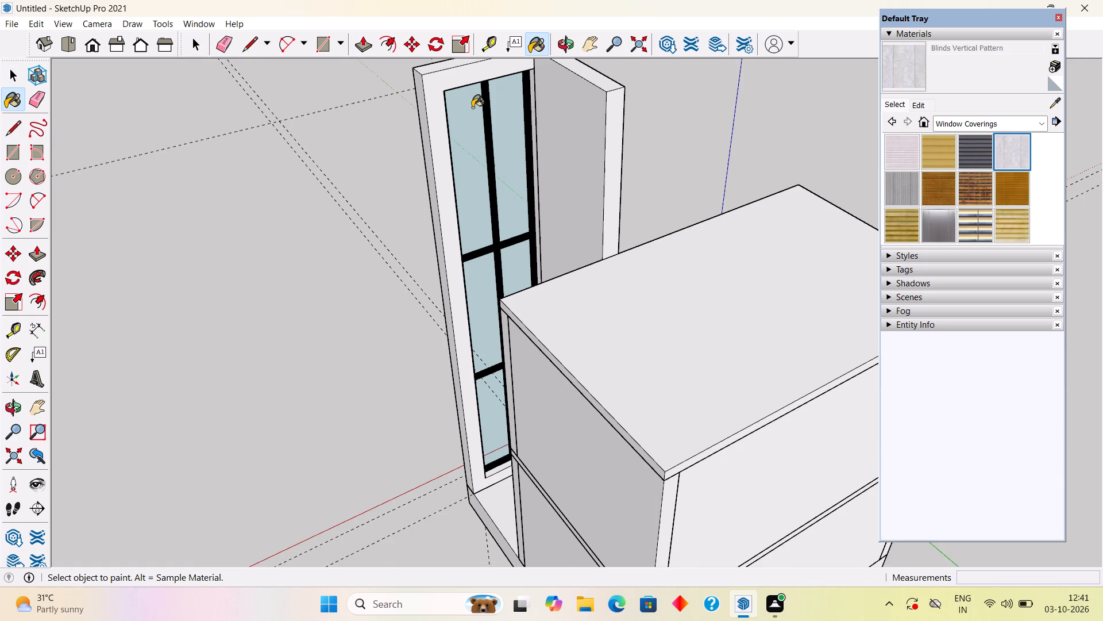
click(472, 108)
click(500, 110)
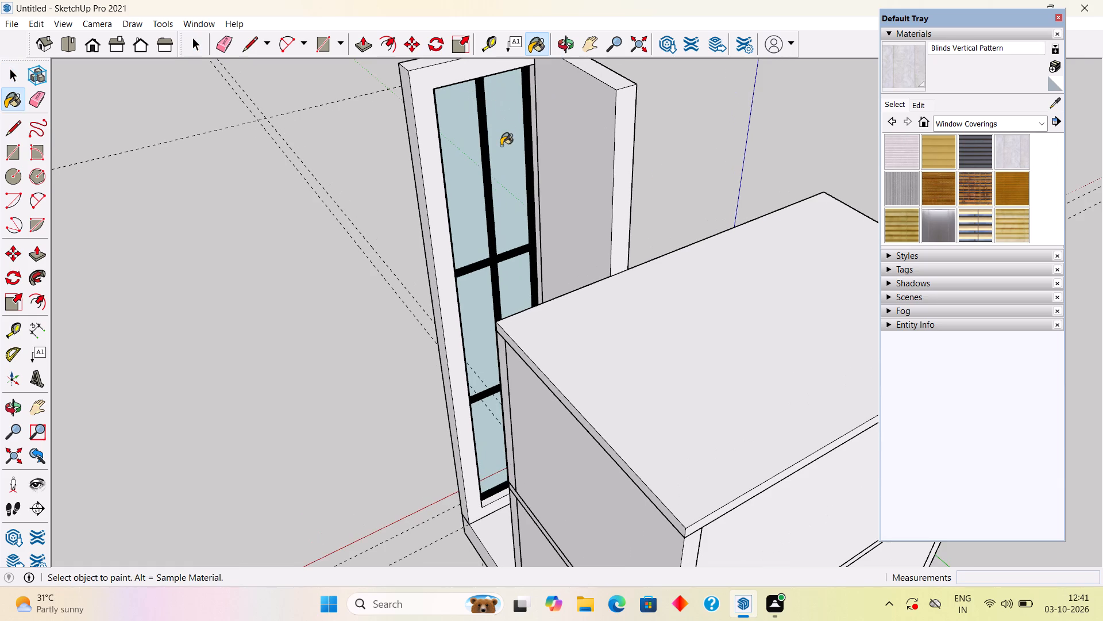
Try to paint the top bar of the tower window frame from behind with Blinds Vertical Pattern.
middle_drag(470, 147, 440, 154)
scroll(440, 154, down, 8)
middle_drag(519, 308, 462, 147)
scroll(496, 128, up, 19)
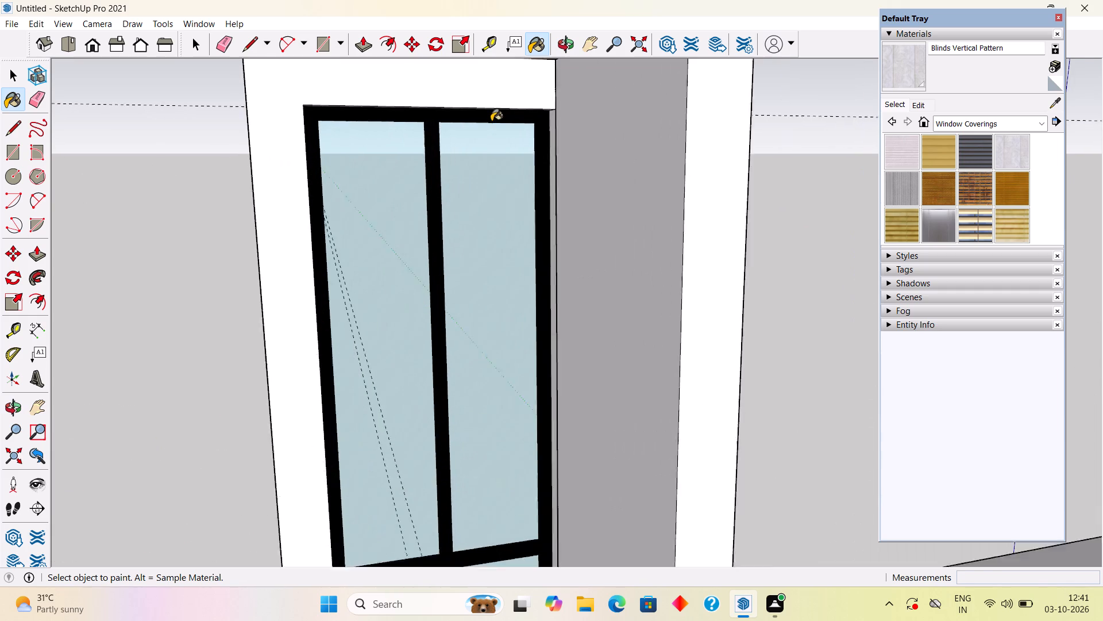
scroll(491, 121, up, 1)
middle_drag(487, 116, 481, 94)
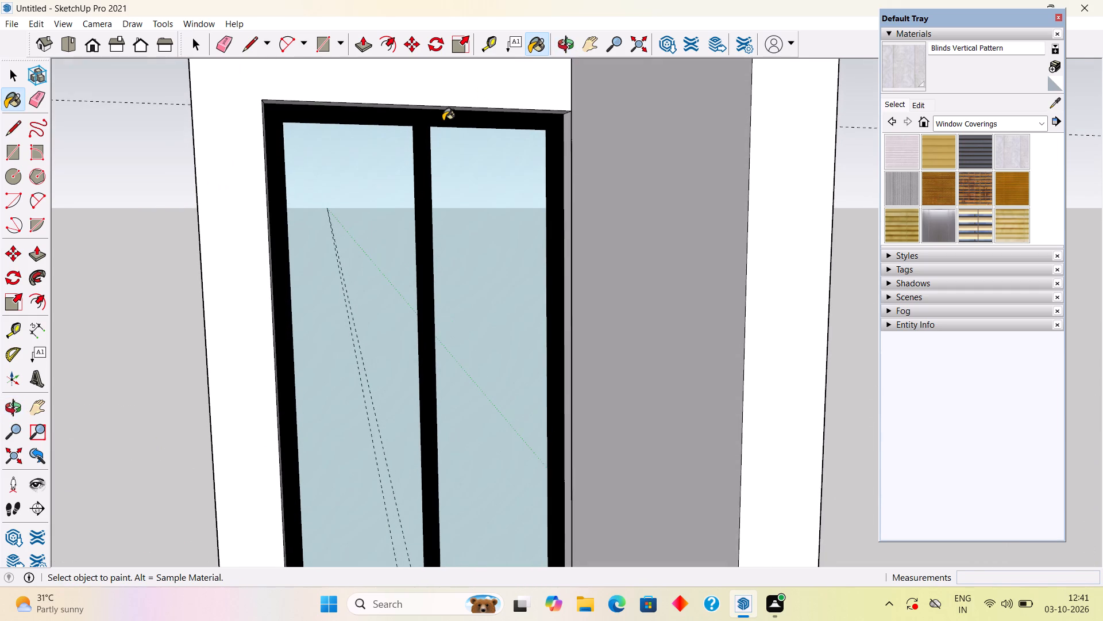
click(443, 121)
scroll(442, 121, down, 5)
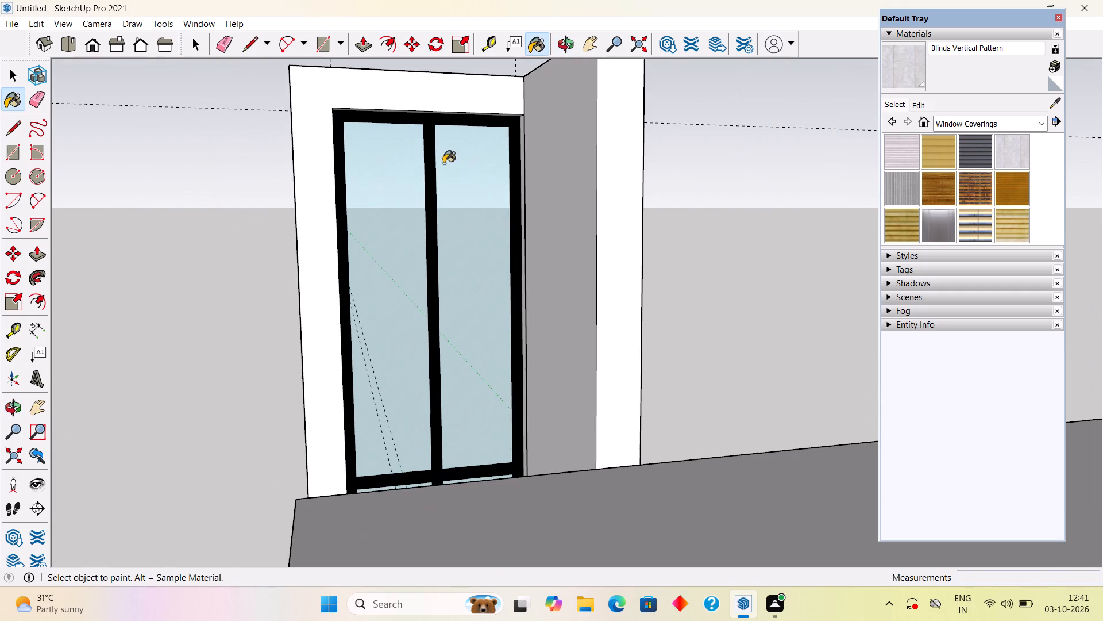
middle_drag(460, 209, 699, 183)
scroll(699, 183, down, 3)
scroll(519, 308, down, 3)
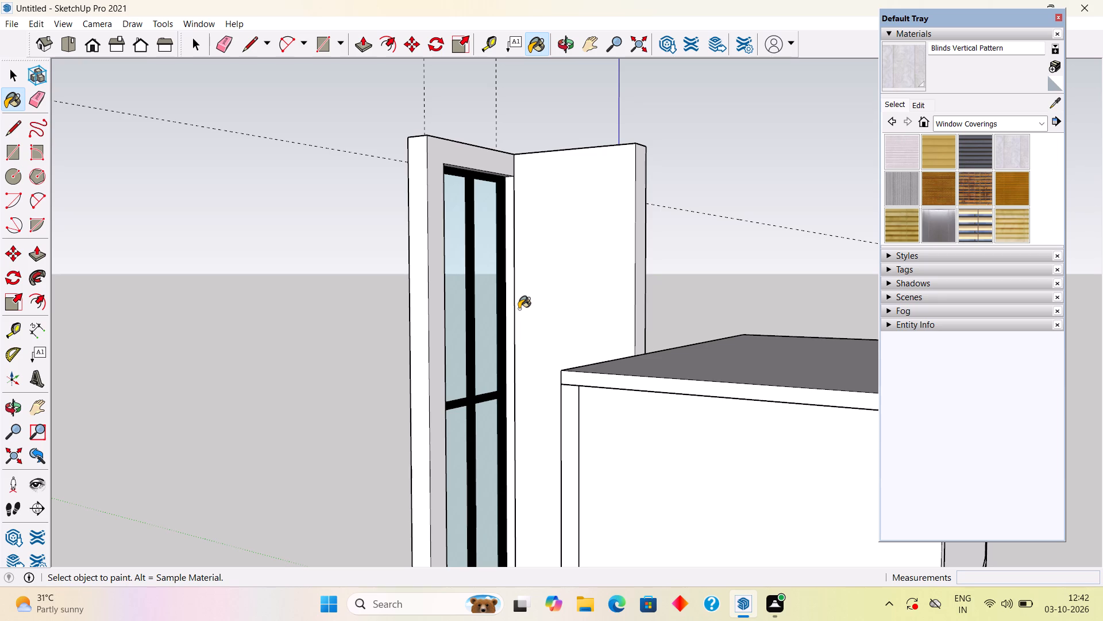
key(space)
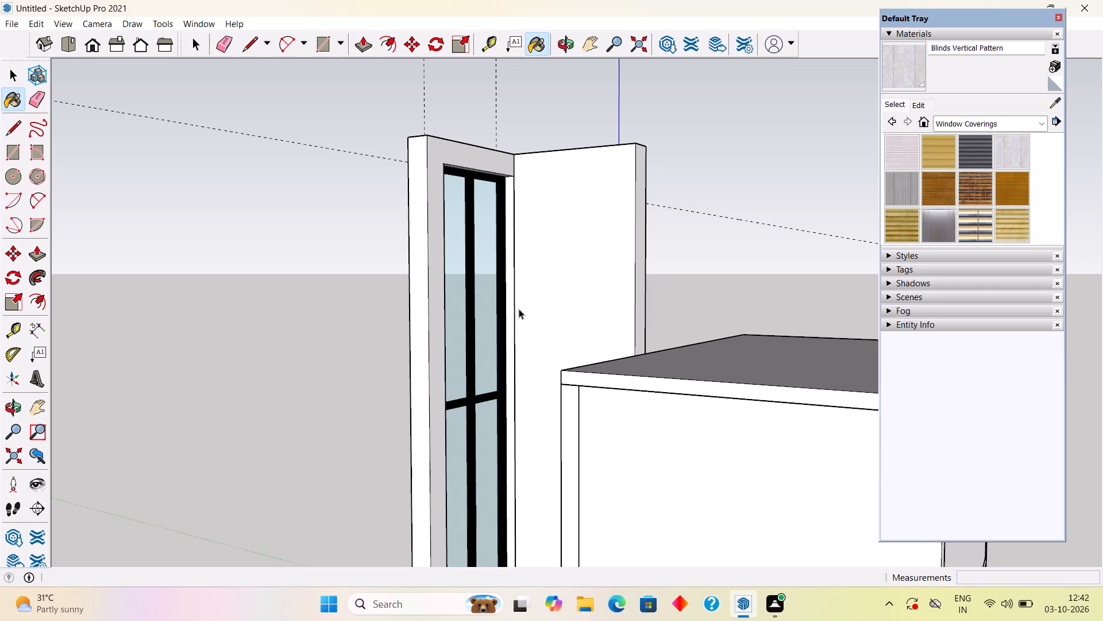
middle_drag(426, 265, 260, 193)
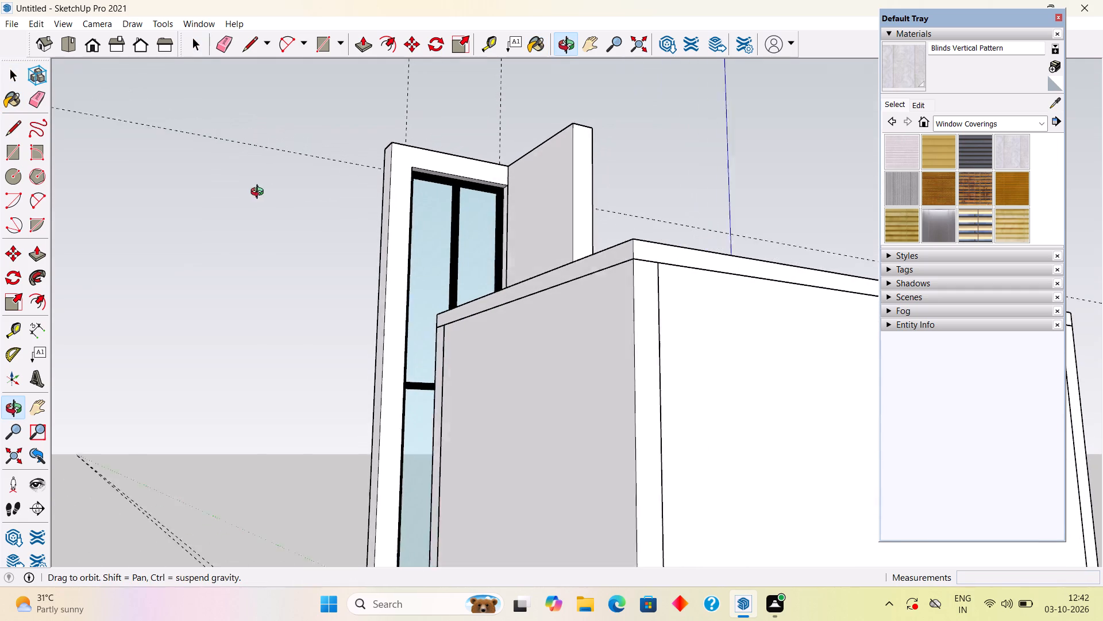
Isolate the tower window group by inverting the selection and hiding the rest of the house.
middle_drag(260, 193, 254, 193)
scroll(394, 305, up, 2)
middle_drag(503, 302, 687, 356)
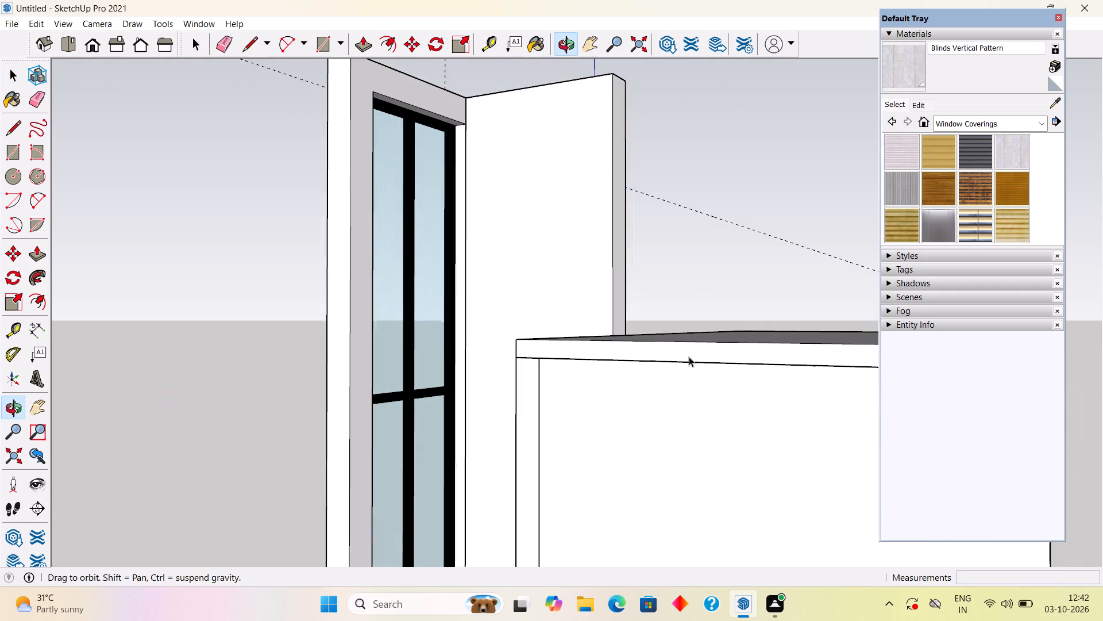
middle_drag(381, 217, 342, 201)
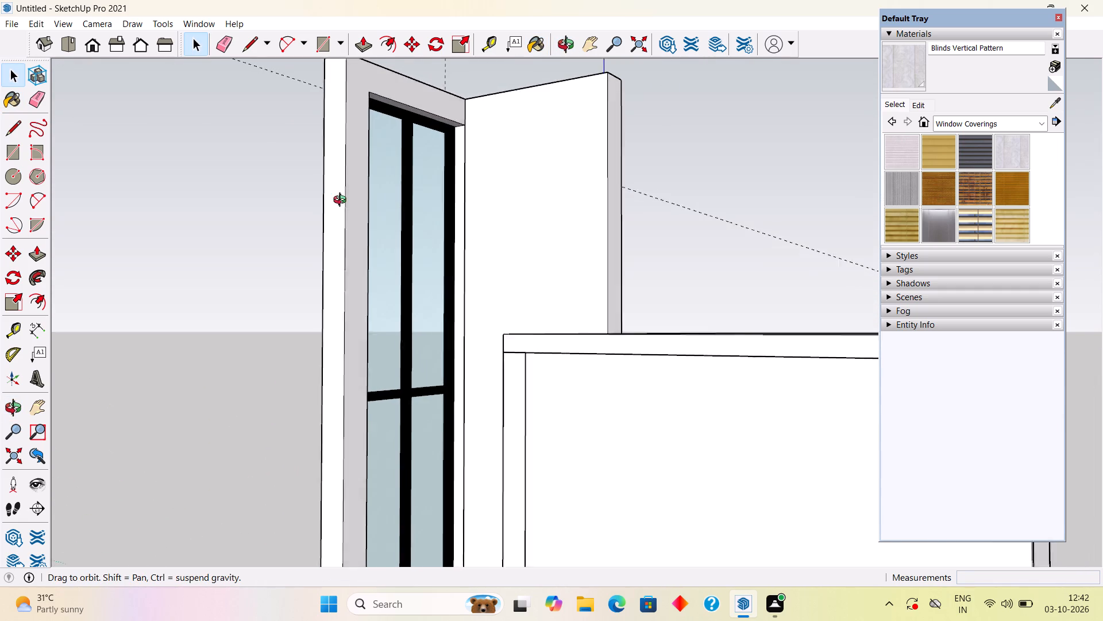
middle_drag(342, 201, 308, 226)
scroll(308, 236, down, 1)
scroll(369, 440, down, 4)
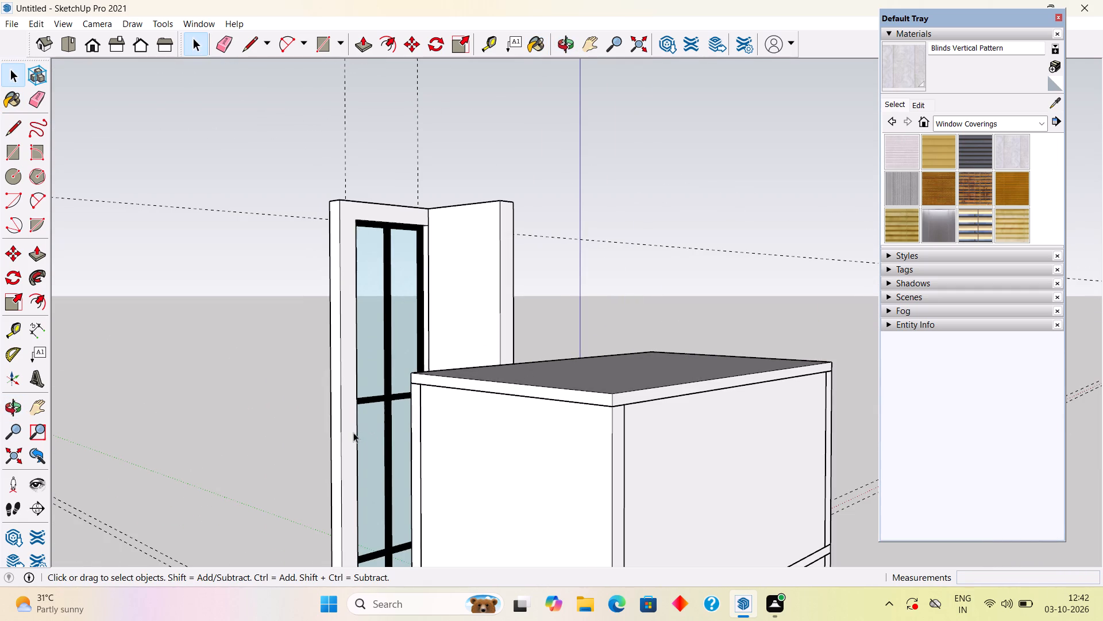
click(374, 420)
right_click(374, 417)
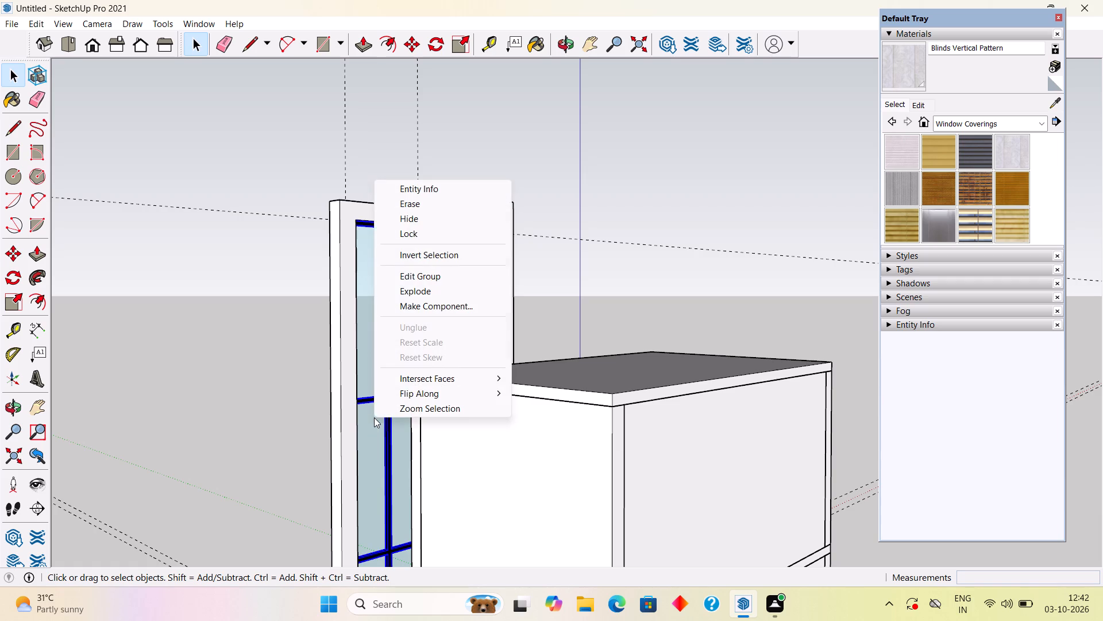
click(395, 256)
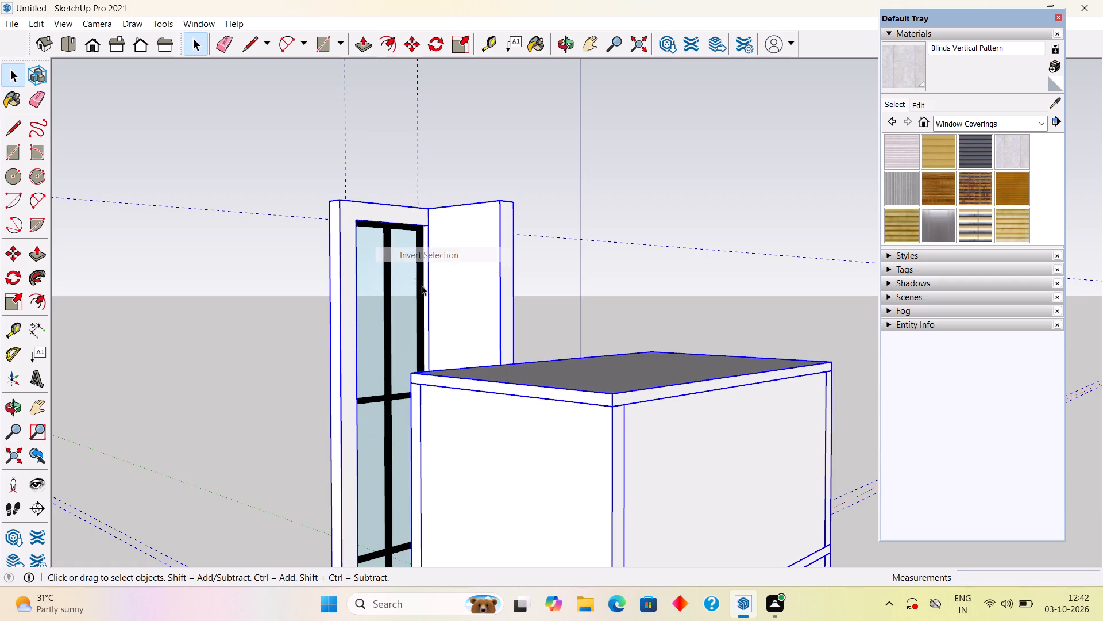
right_click(537, 436)
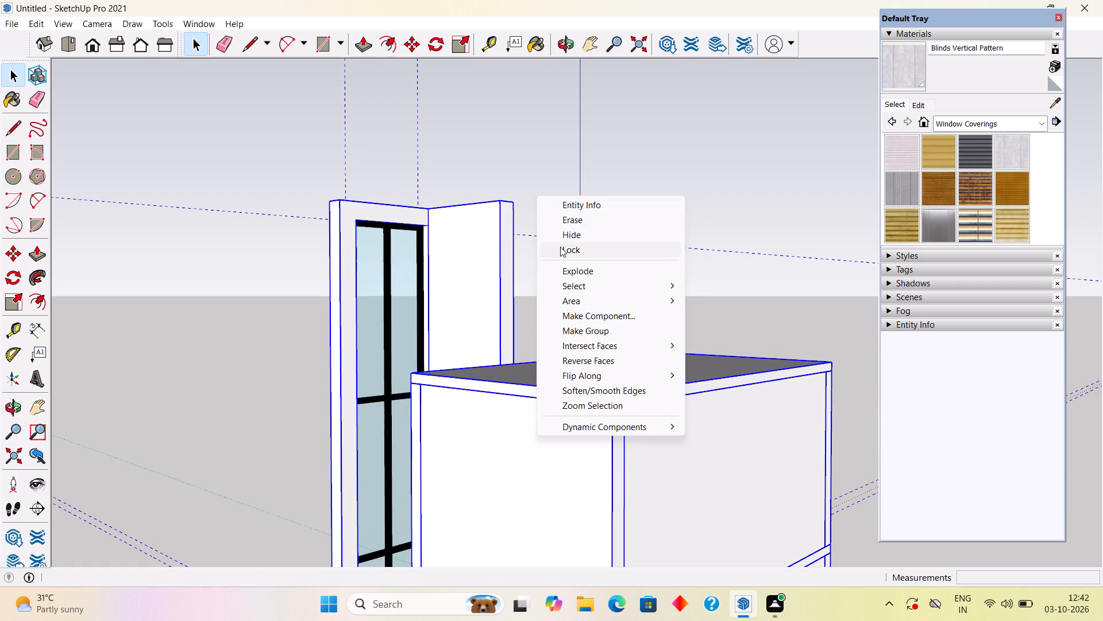
click(565, 236)
Draw a rectangle of about 2' 4 1/2" by 27' 6" over the back of the tower window, spanning its full height around the centre bar.
middle_drag(406, 383, 397, 384)
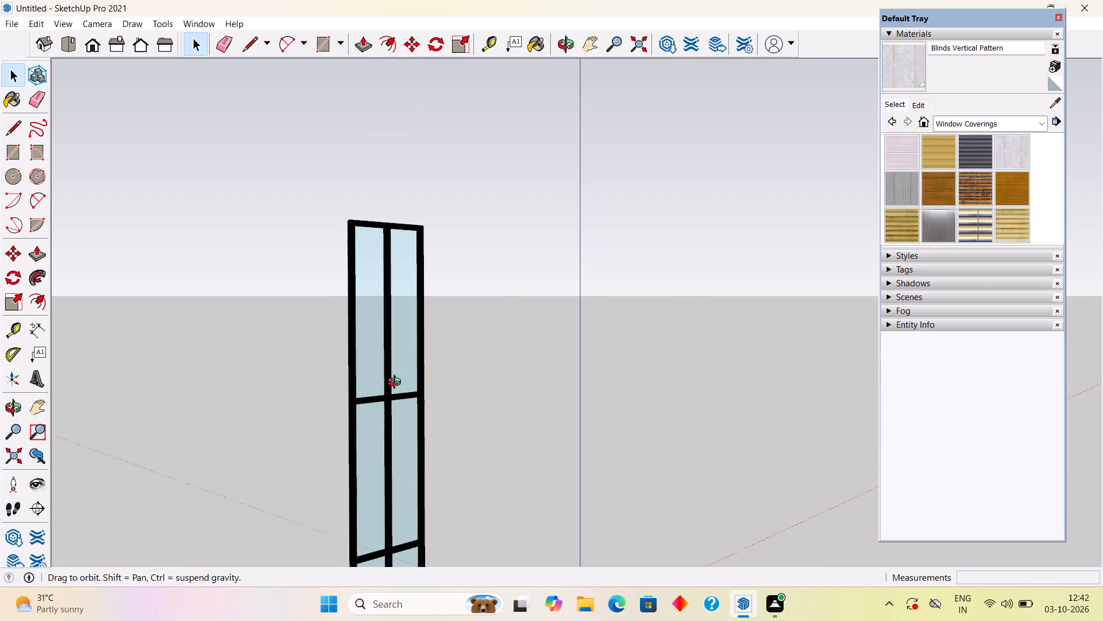
middle_drag(397, 384, 280, 358)
scroll(280, 358, down, 14)
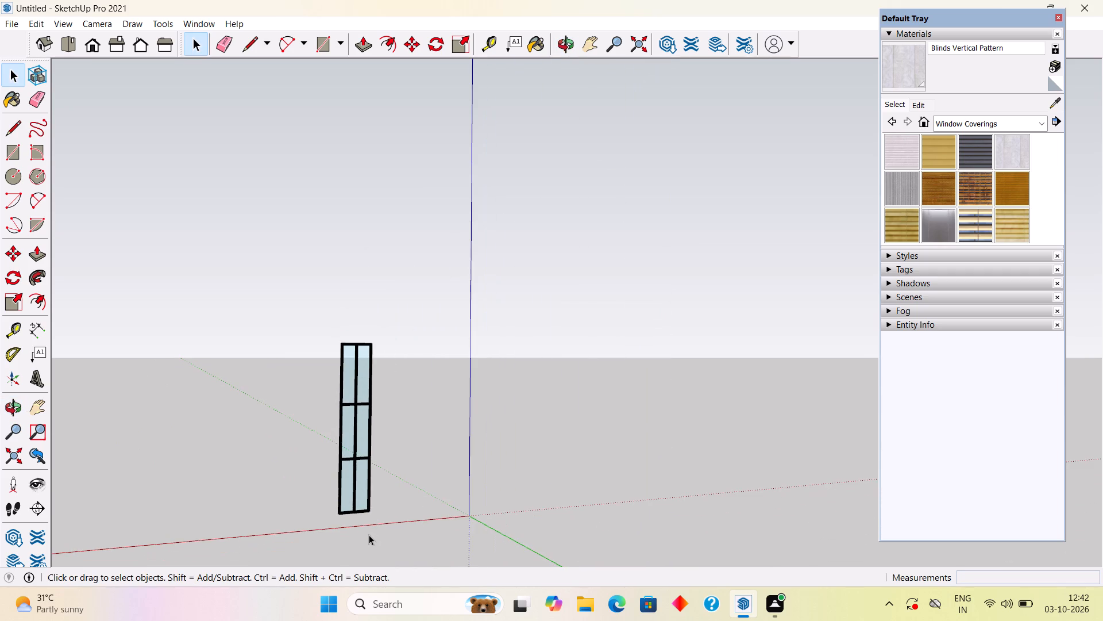
scroll(344, 542, up, 5)
middle_drag(384, 448, 337, 479)
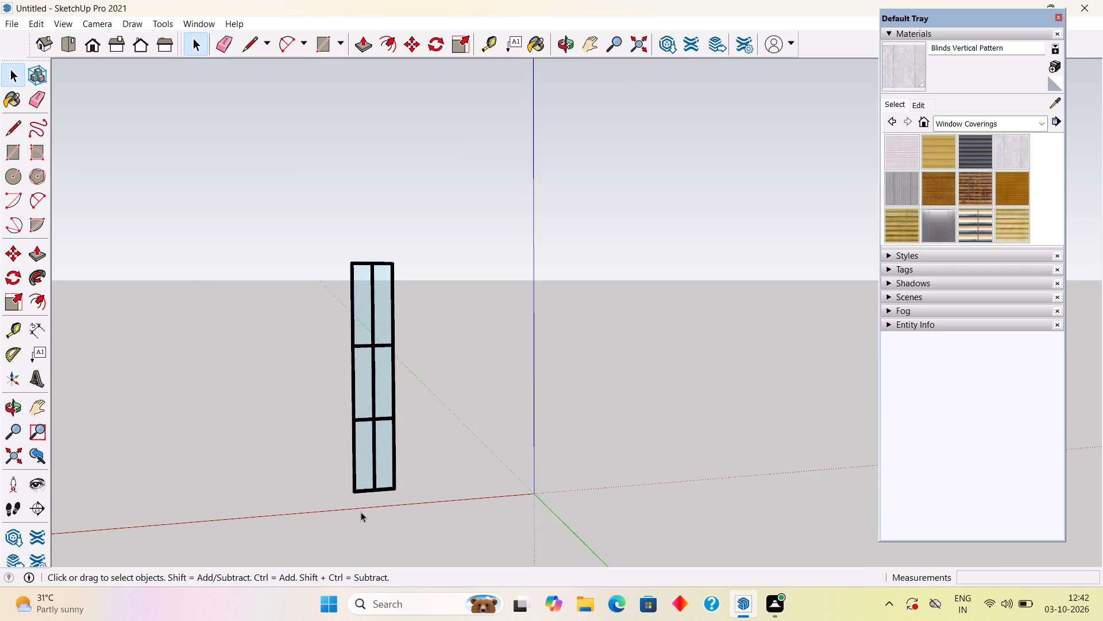
scroll(361, 512, up, 4)
key(r)
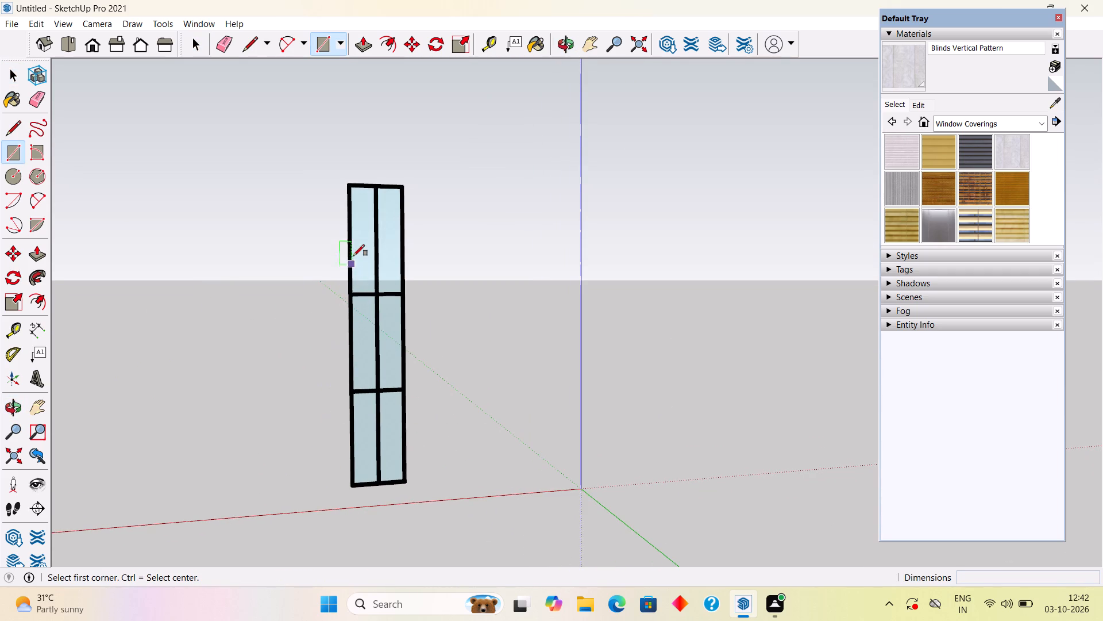
click(360, 187)
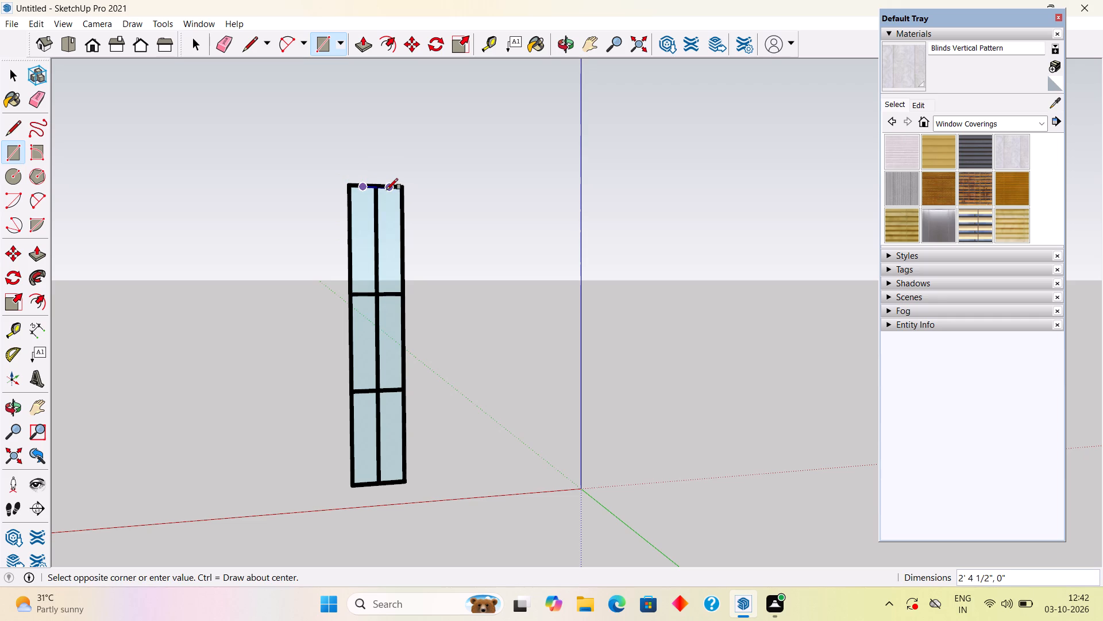
click(395, 478)
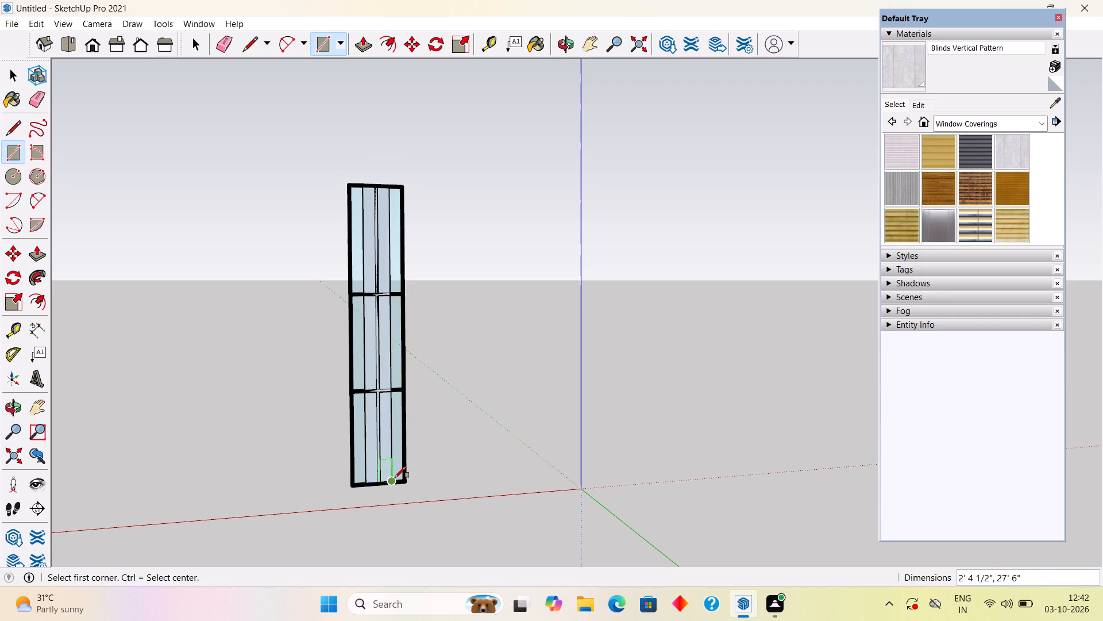
key(space)
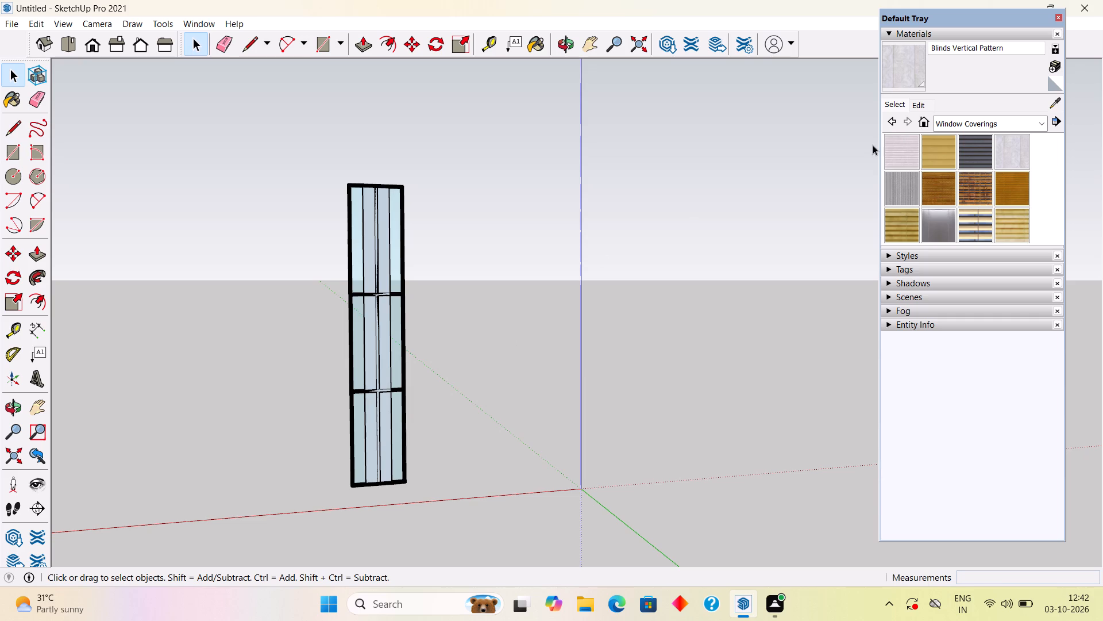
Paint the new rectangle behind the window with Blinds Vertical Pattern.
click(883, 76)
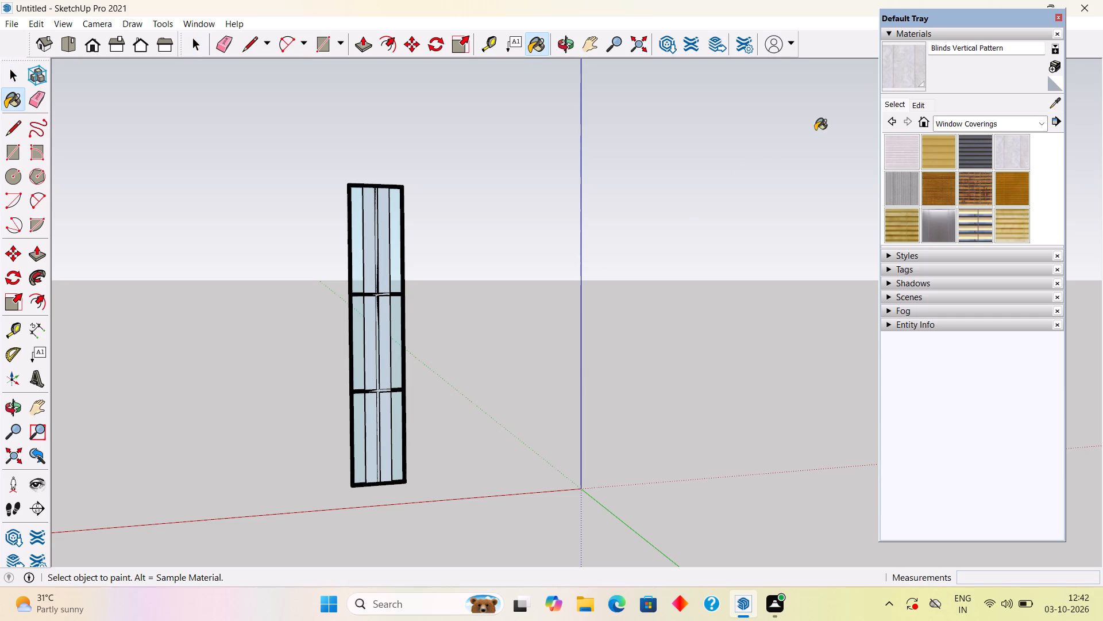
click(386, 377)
Examine the painted blind rectangle through the glass from the front and again from the back of the window.
middle_drag(381, 438, 912, 399)
middle_drag(547, 524, 581, 513)
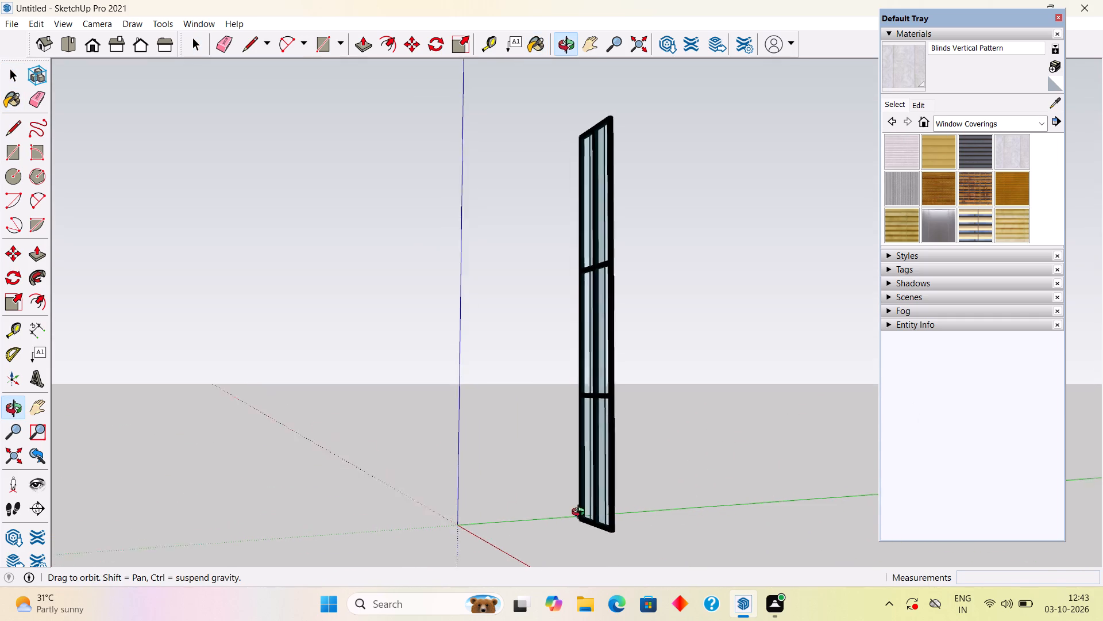
middle_drag(581, 513, 918, 530)
middle_drag(612, 540, 682, 516)
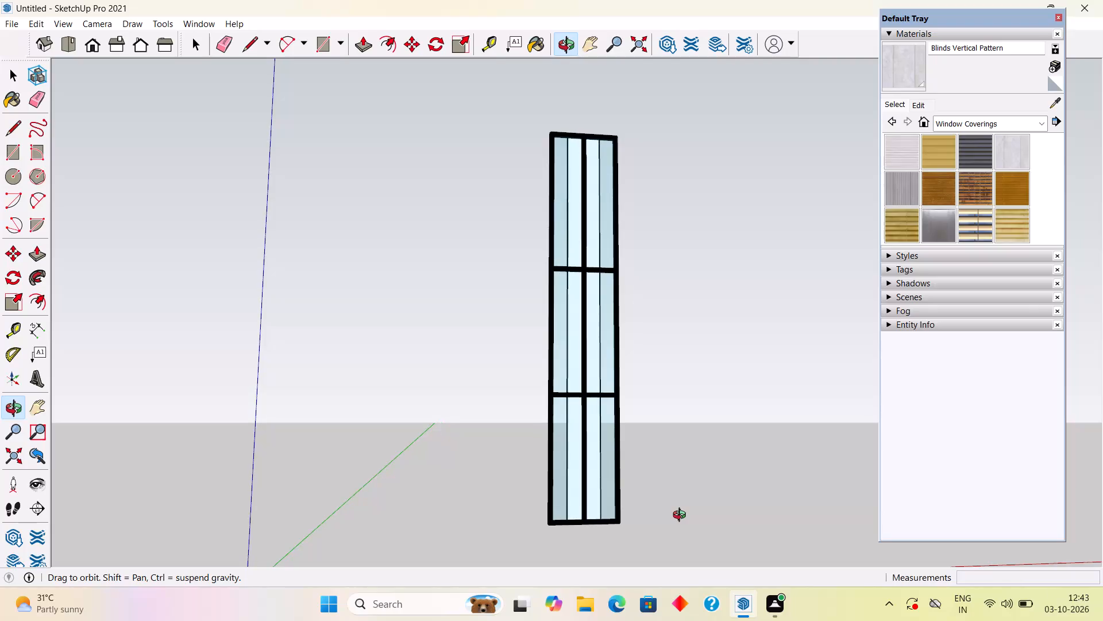
middle_drag(682, 516, 682, 500)
middle_drag(664, 480, 301, 509)
middle_drag(614, 501, 260, 535)
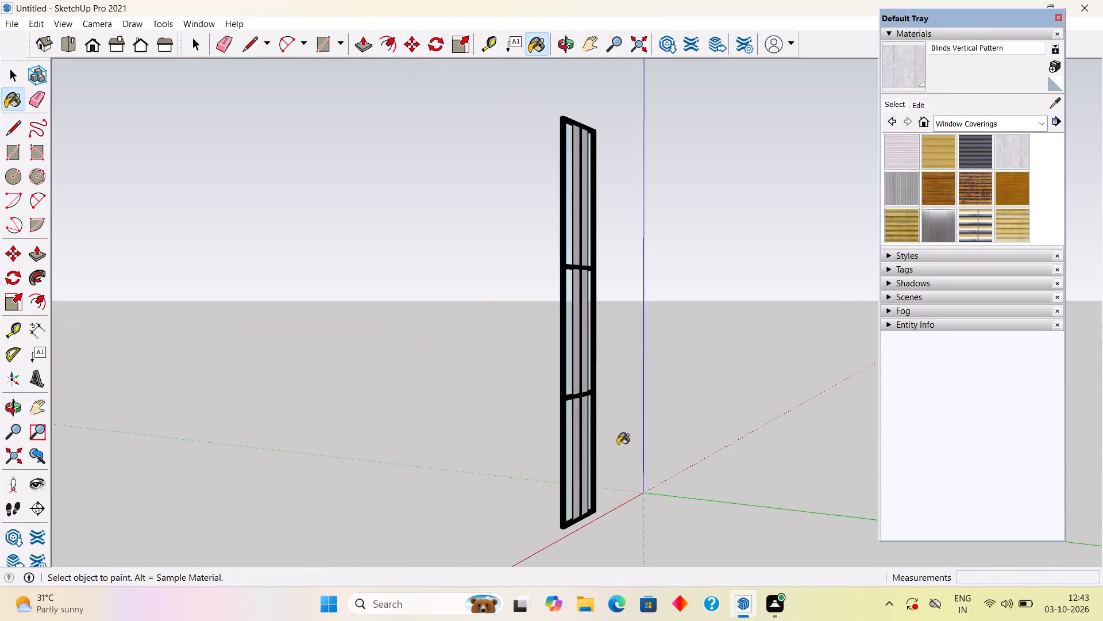
middle_drag(600, 456, 442, 504)
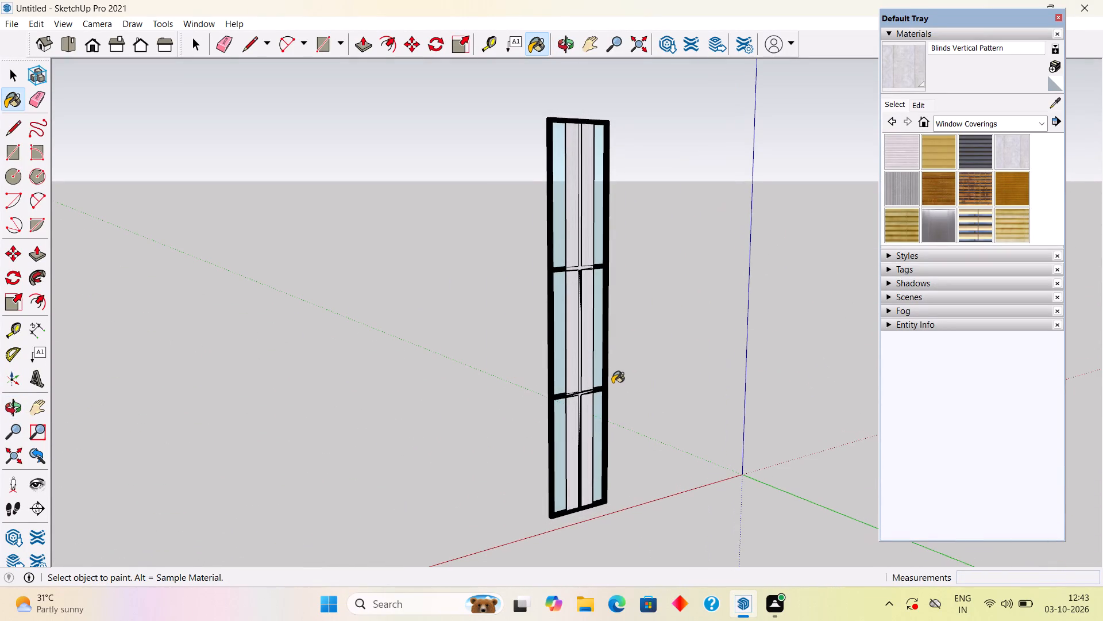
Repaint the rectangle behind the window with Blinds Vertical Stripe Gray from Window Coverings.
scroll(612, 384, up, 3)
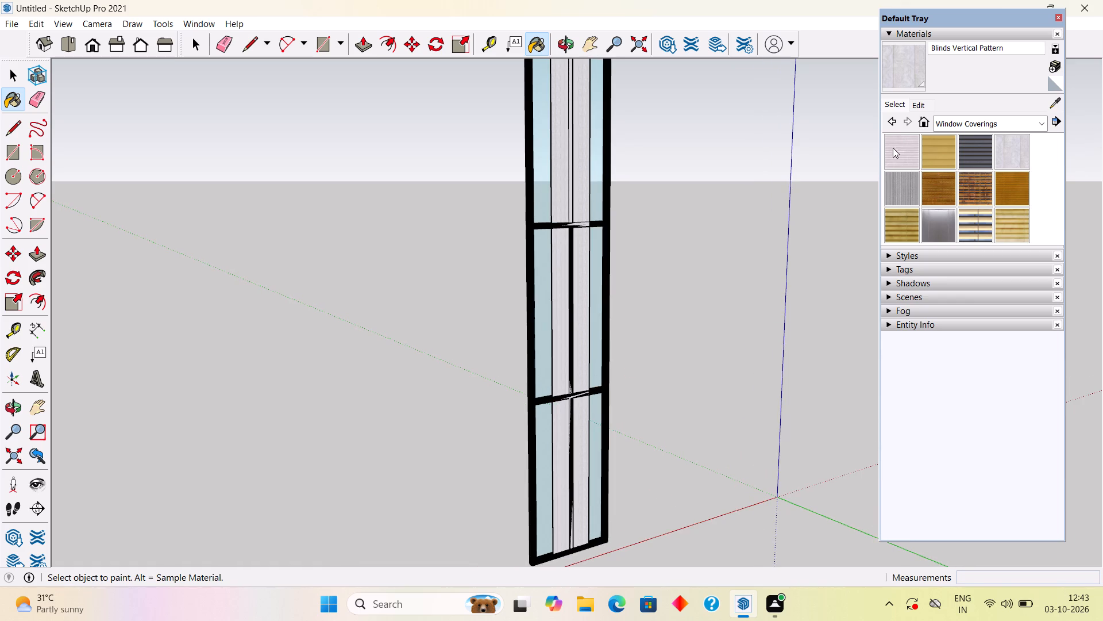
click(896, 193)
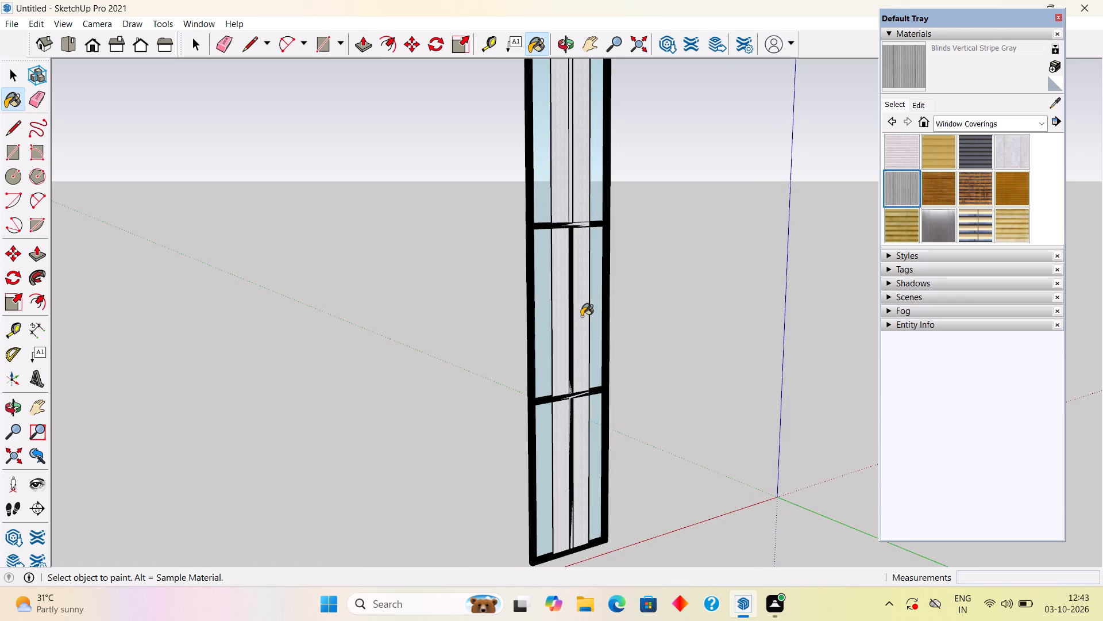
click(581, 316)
Examine the gray blind rectangle through the glass from the front, side and back of the window.
middle_drag(581, 367, 850, 405)
scroll(835, 409, down, 4)
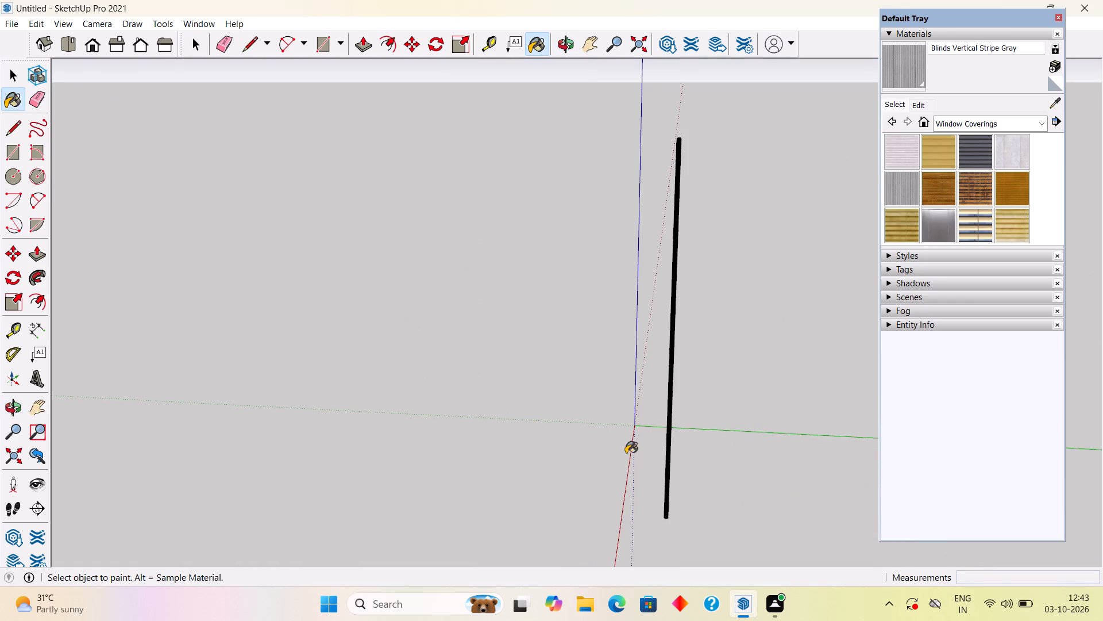
middle_drag(620, 455, 881, 386)
middle_drag(515, 578, 727, 467)
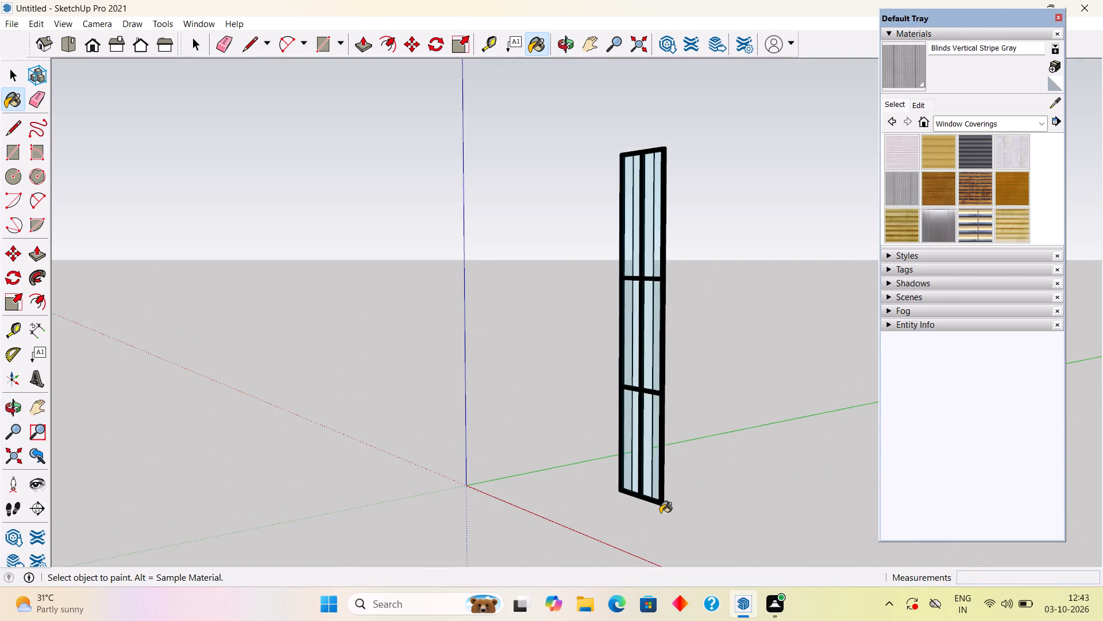
middle_drag(660, 513, 911, 466)
middle_drag(399, 558, 583, 581)
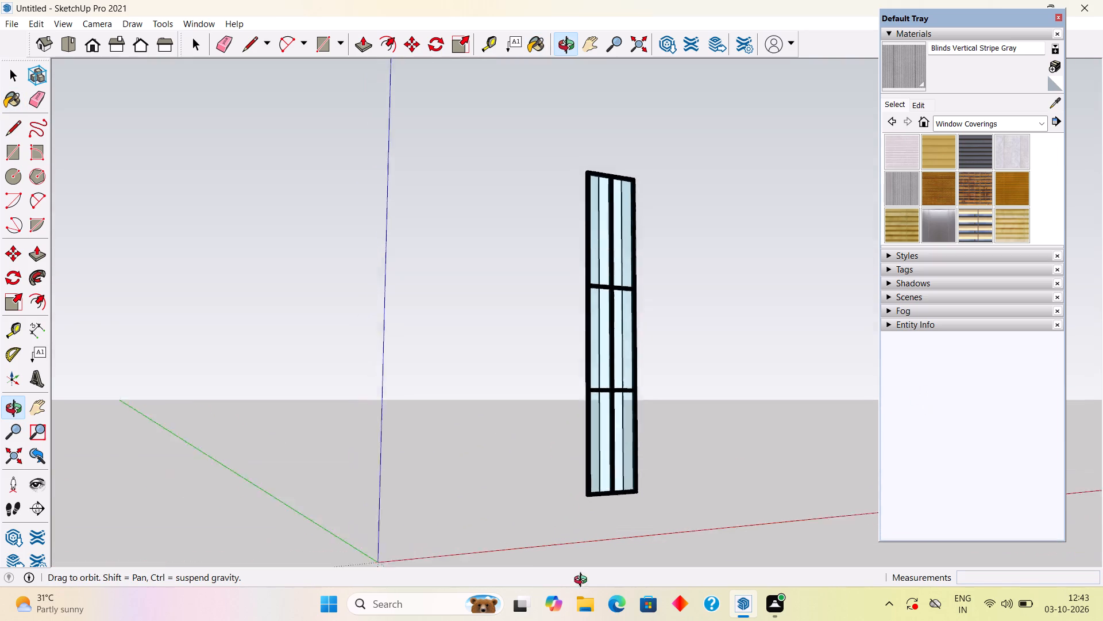
middle_drag(583, 581, 423, 609)
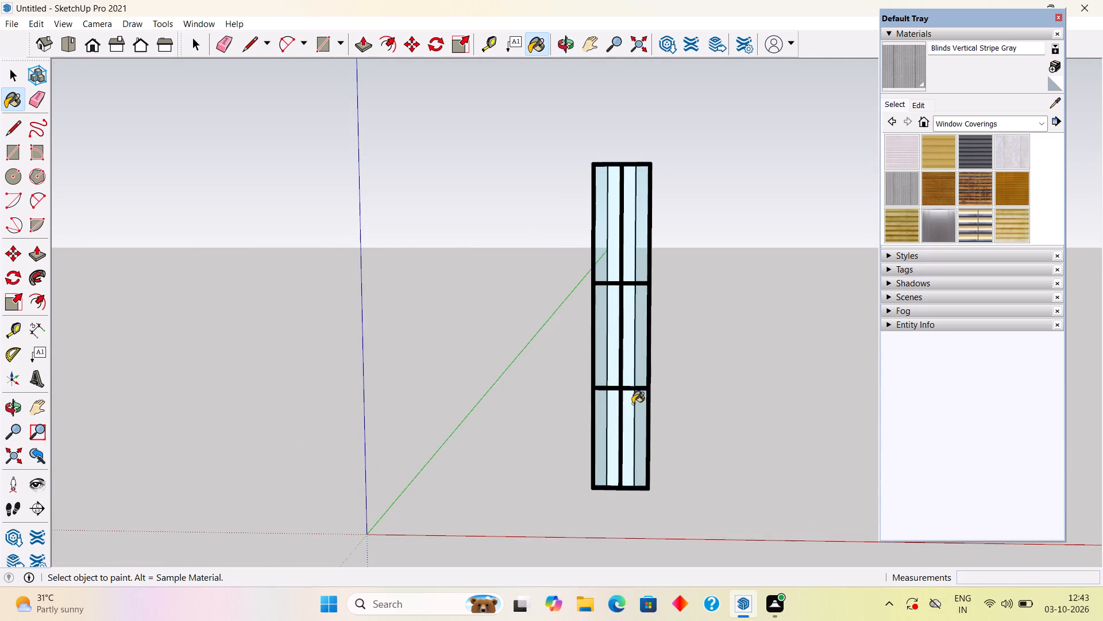
middle_drag(683, 288, 470, 336)
middle_drag(685, 331, 529, 337)
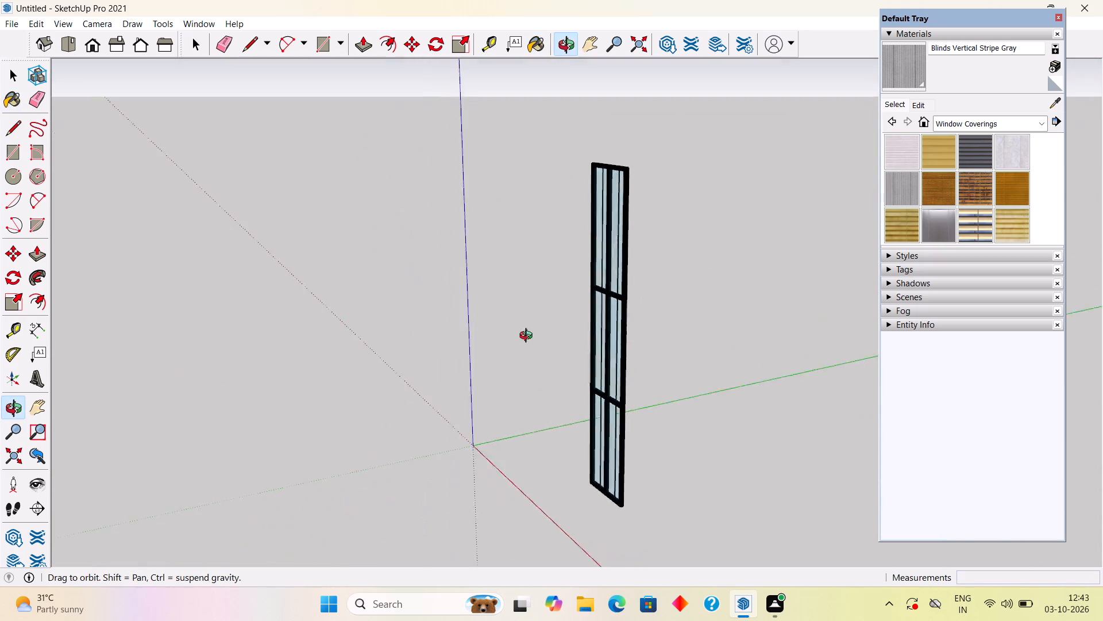
middle_drag(529, 337, 442, 318)
middle_drag(650, 354, 468, 356)
middle_drag(639, 356, 484, 356)
Repaint the rectangle behind the window with Blinds Cellular White.
click(908, 161)
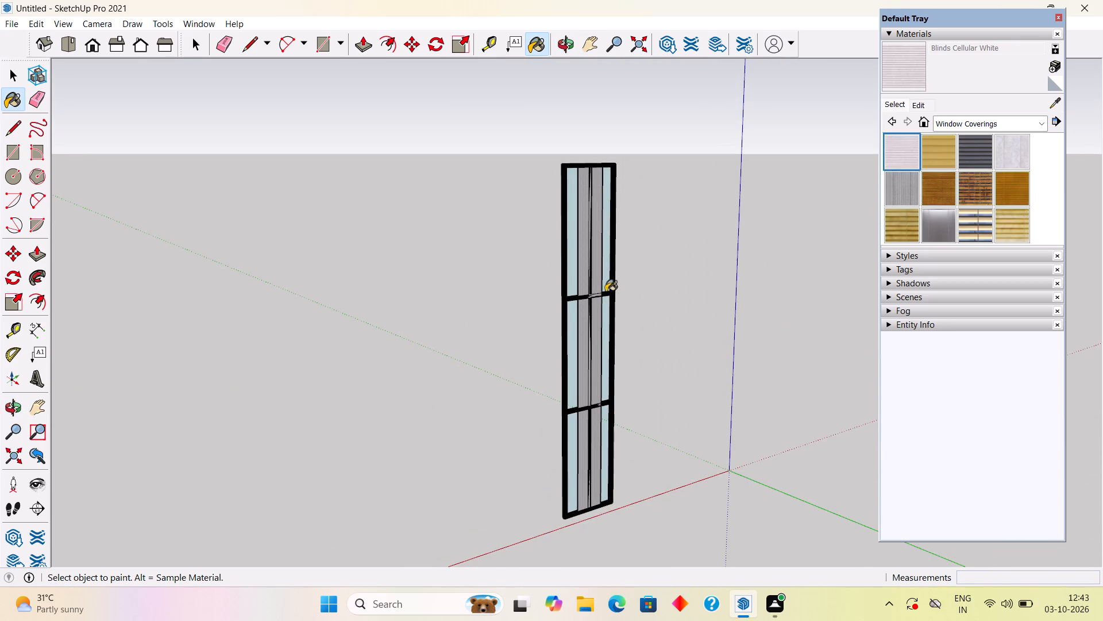
click(597, 327)
Move the Blinds Cellular White rectangle about 2 inches toward the window so it sits against the back of the frame.
scroll(588, 205, up, 2)
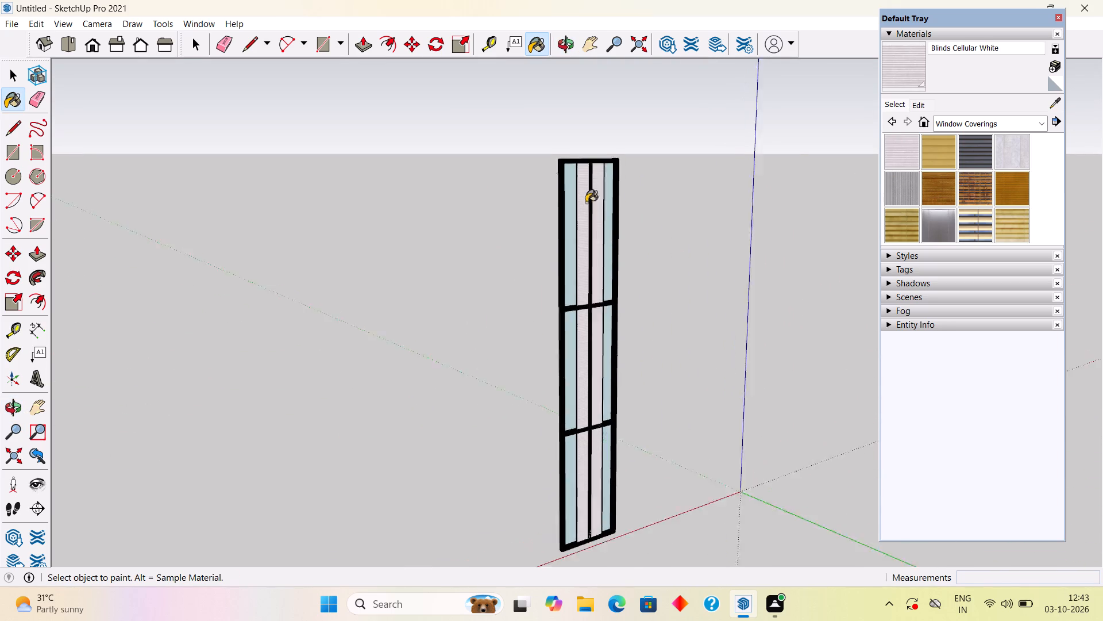
scroll(586, 202, up, 2)
scroll(562, 127, up, 19)
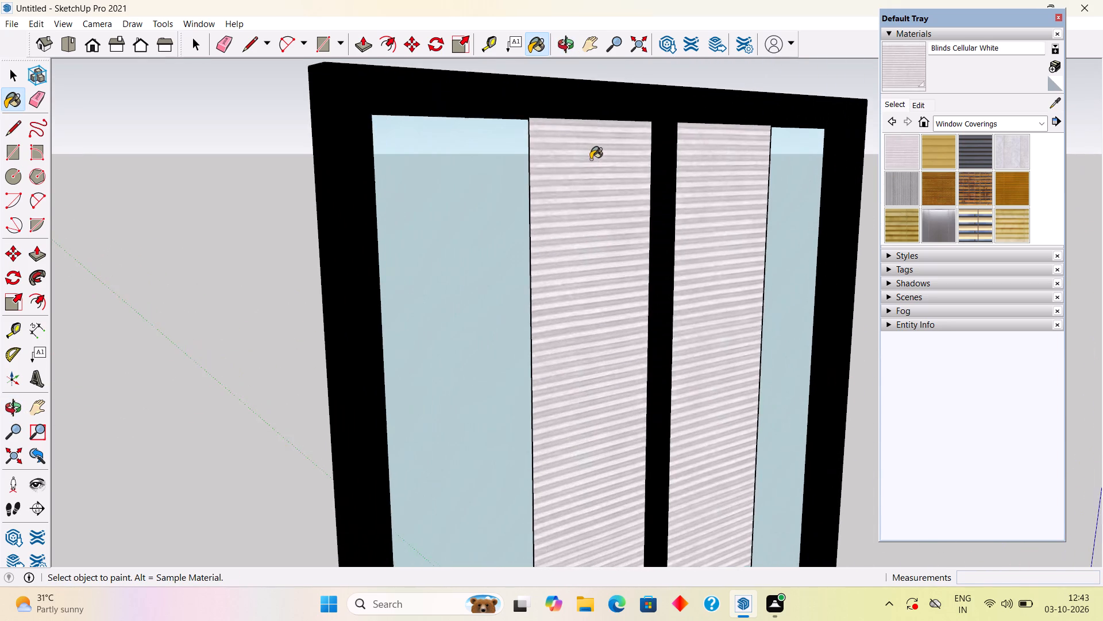
scroll(591, 159, up, 2)
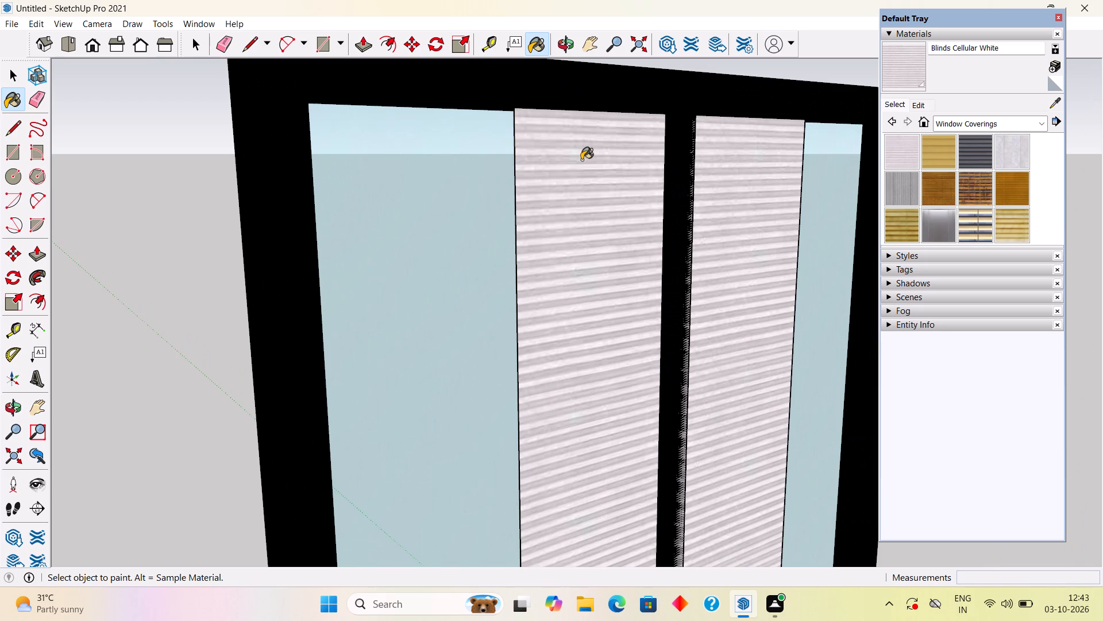
key(space)
triple_click(576, 205)
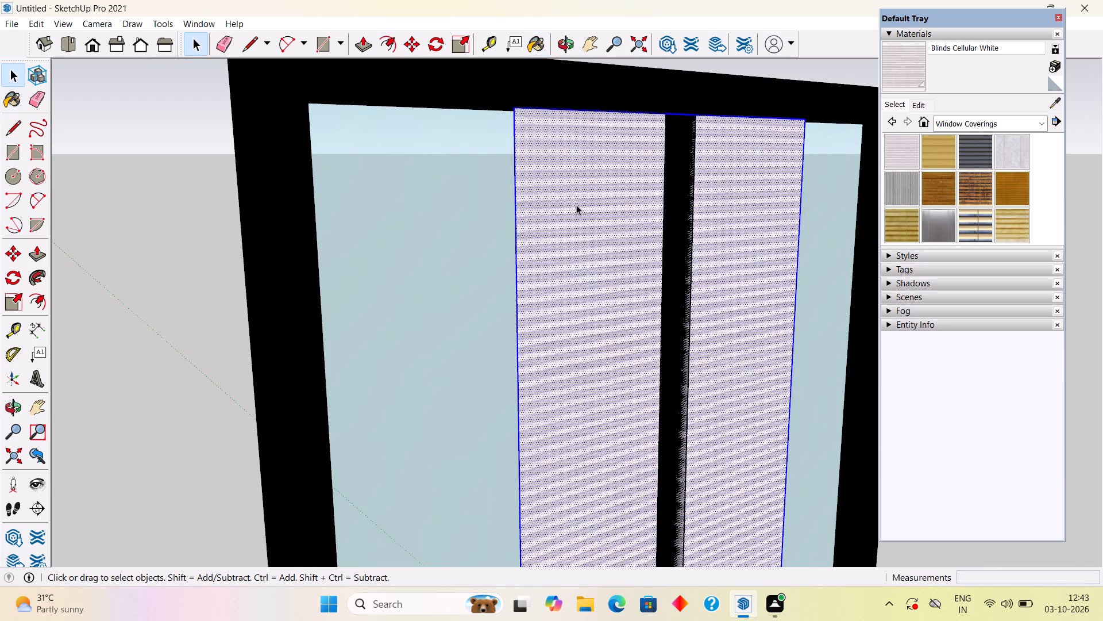
key(m)
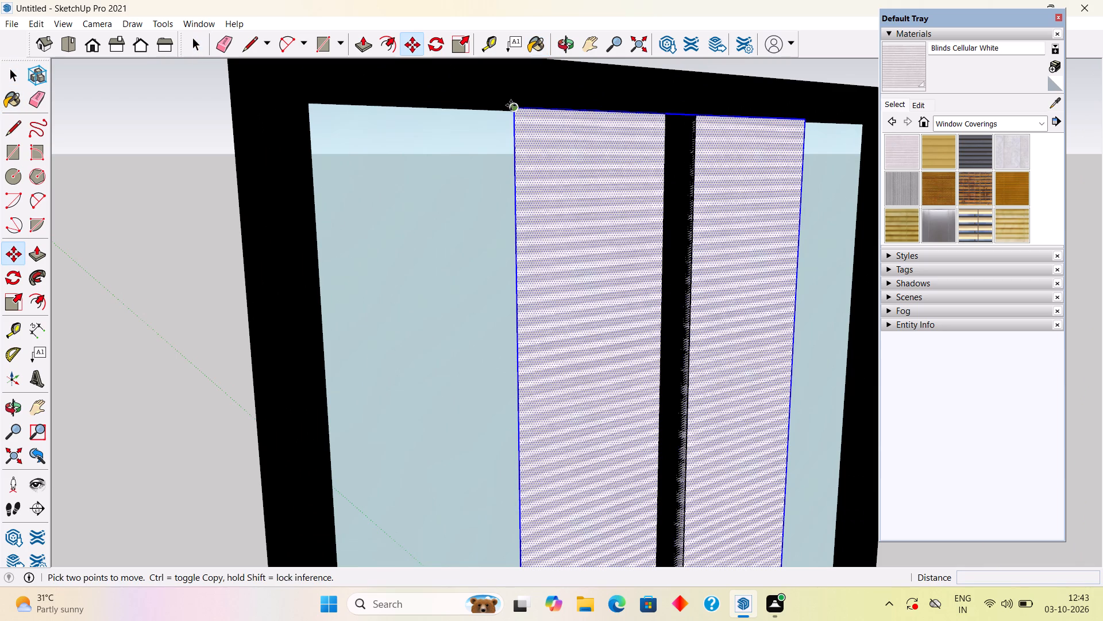
click(512, 105)
click(516, 109)
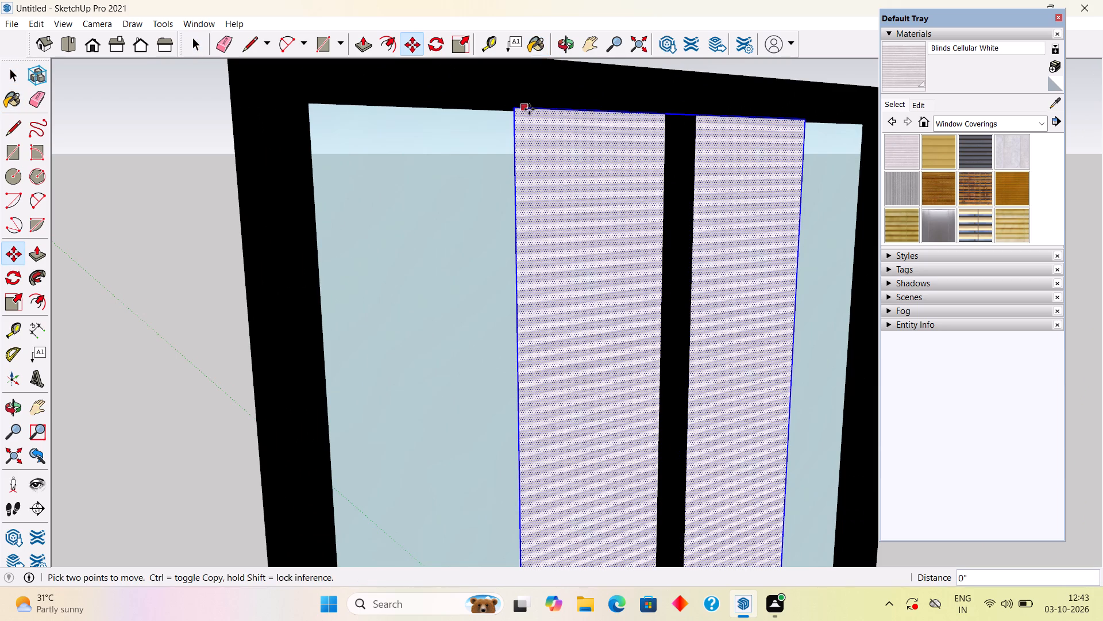
drag(514, 108, 539, 121)
middle_drag(582, 197, 766, 302)
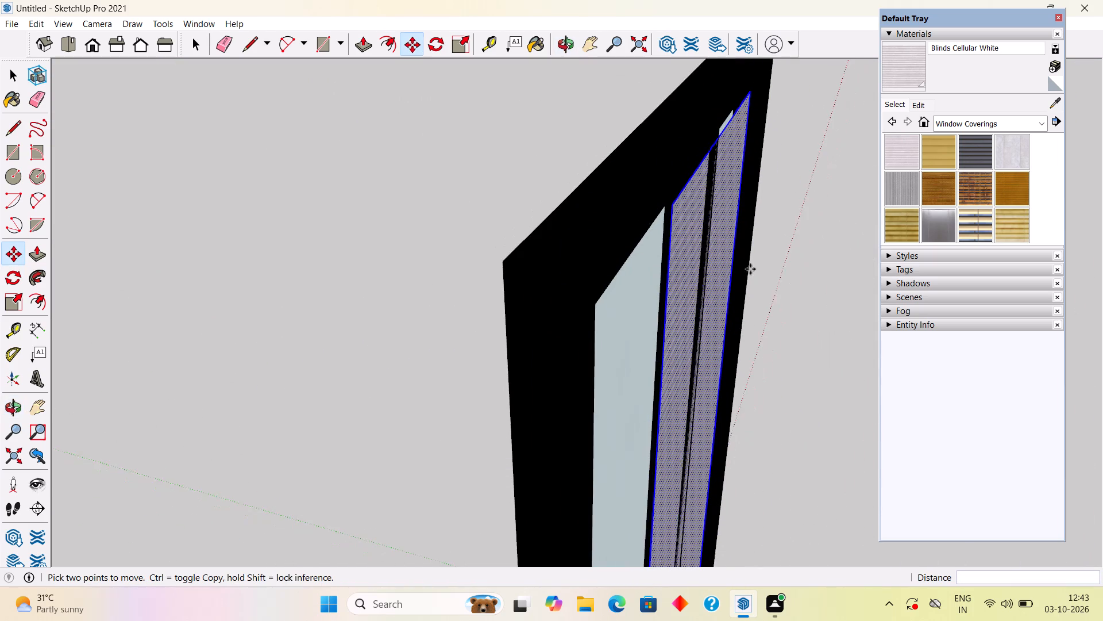
scroll(622, 220, up, 4)
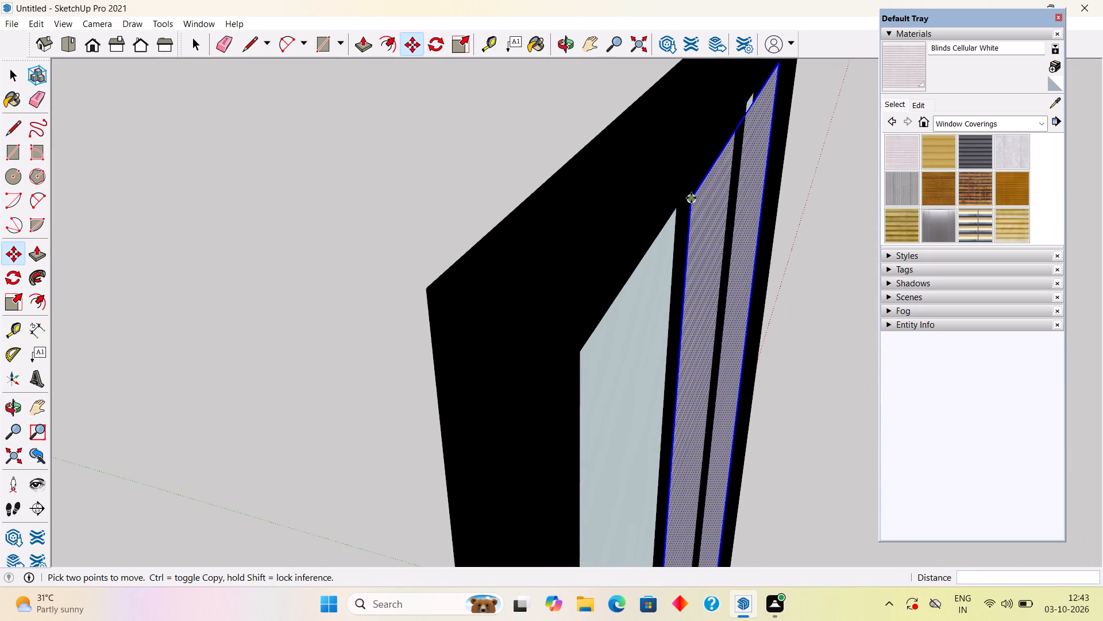
click(691, 198)
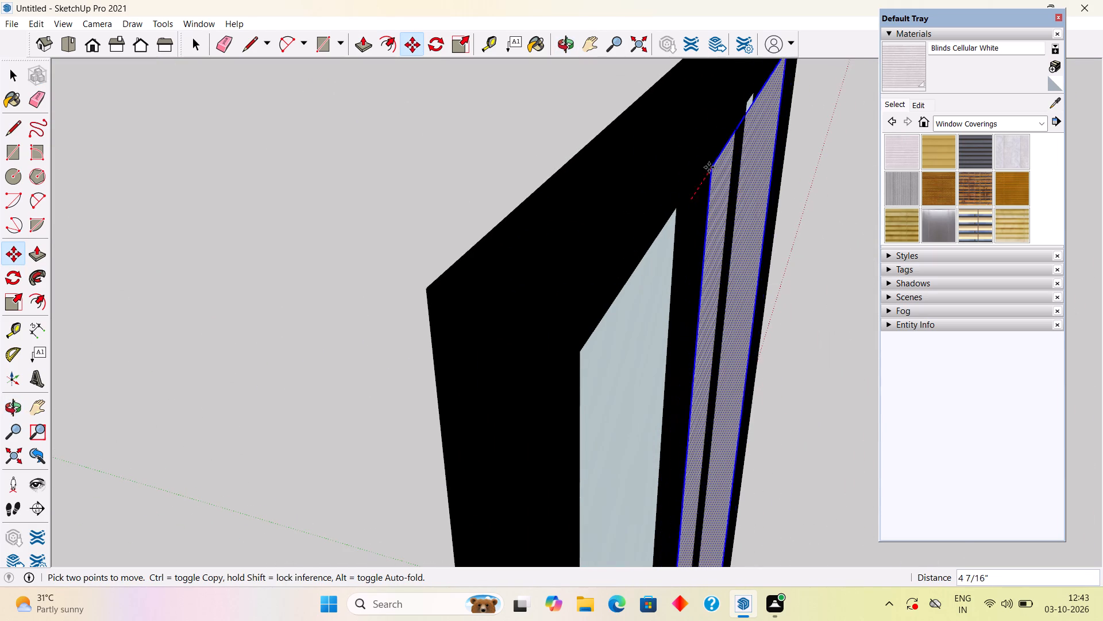
click(681, 201)
Examine the moved blind rectangle through the glass from the other side of the window, close up and from farther away.
middle_drag(608, 210, 586, 210)
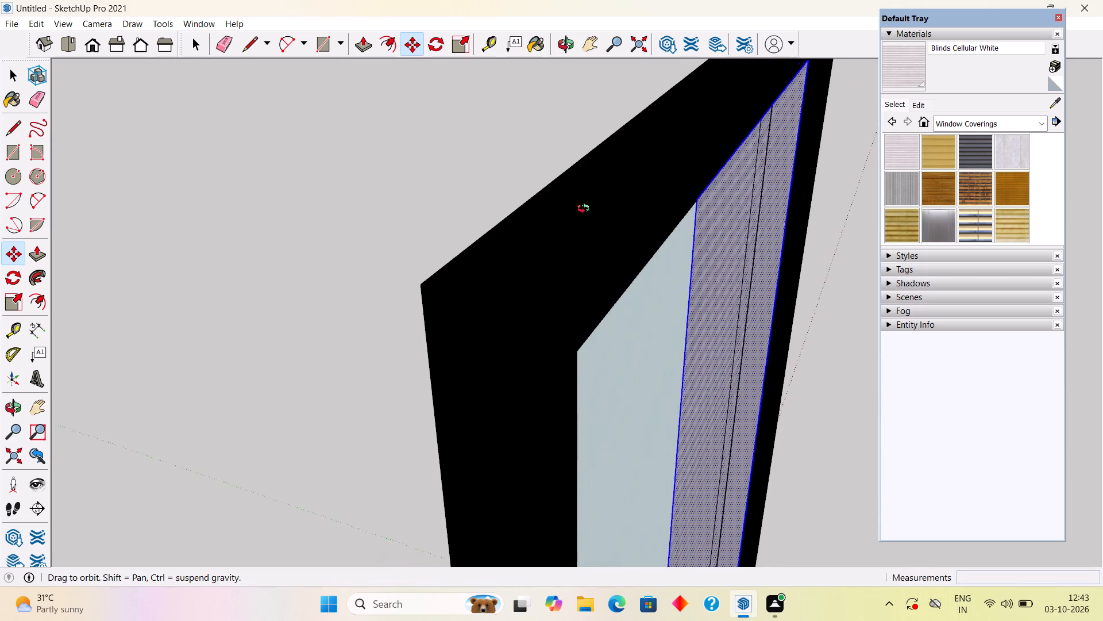
middle_drag(586, 210, 823, 223)
middle_drag(532, 329, 662, 202)
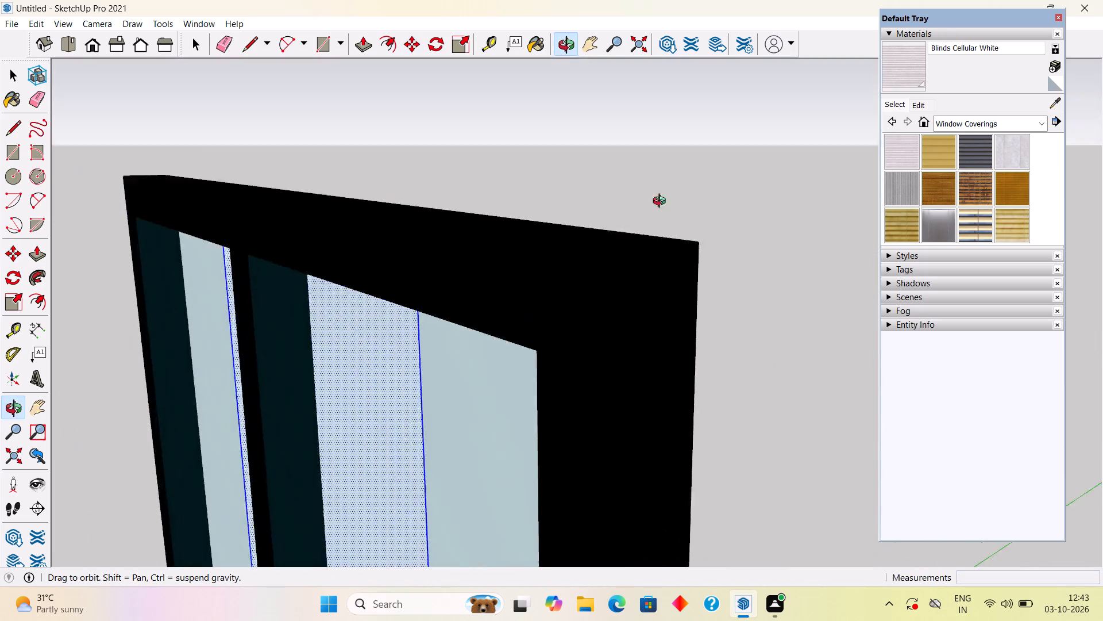
middle_drag(662, 202, 617, 270)
scroll(617, 270, down, 3)
middle_drag(546, 365, 642, 241)
scroll(642, 241, down, 3)
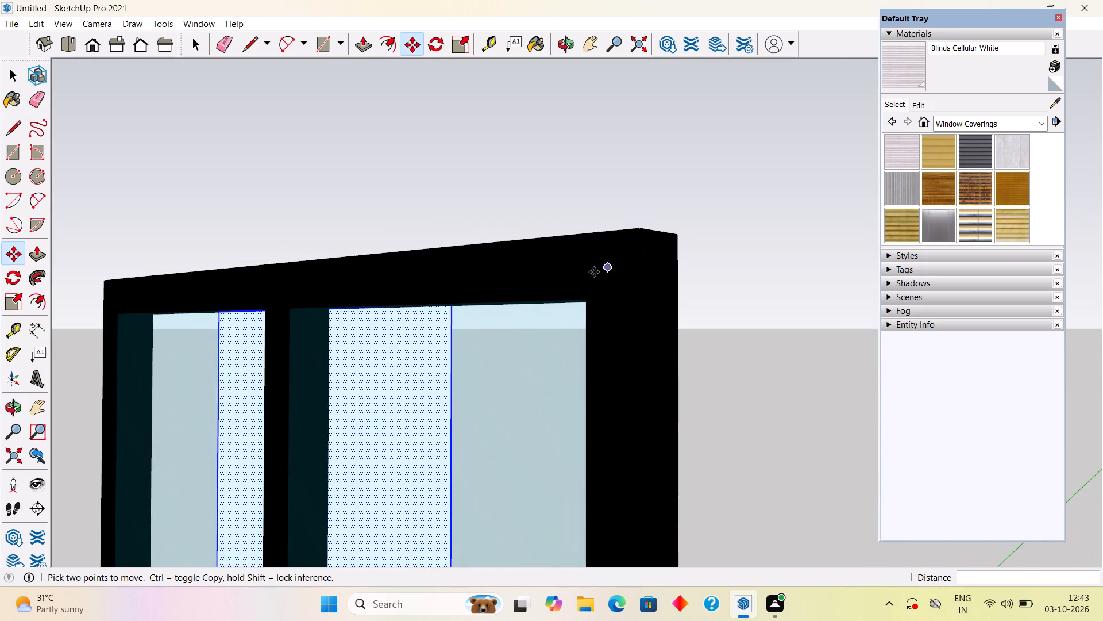
scroll(450, 366, down, 5)
middle_drag(223, 402, 600, 169)
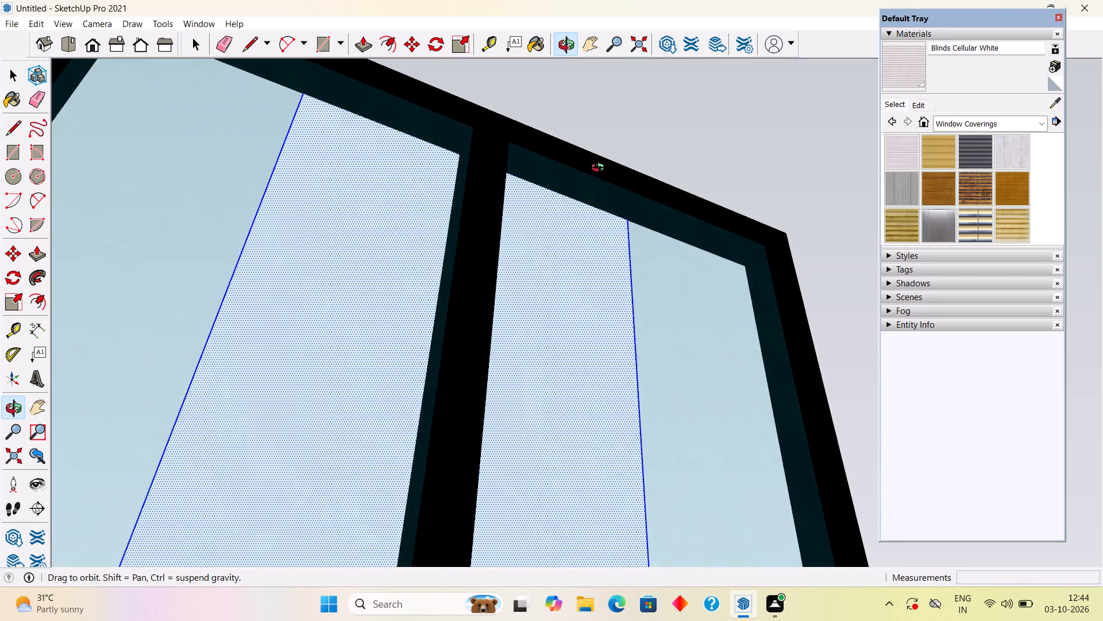
middle_drag(600, 169, 566, 313)
scroll(568, 309, down, 20)
scroll(568, 309, down, 1)
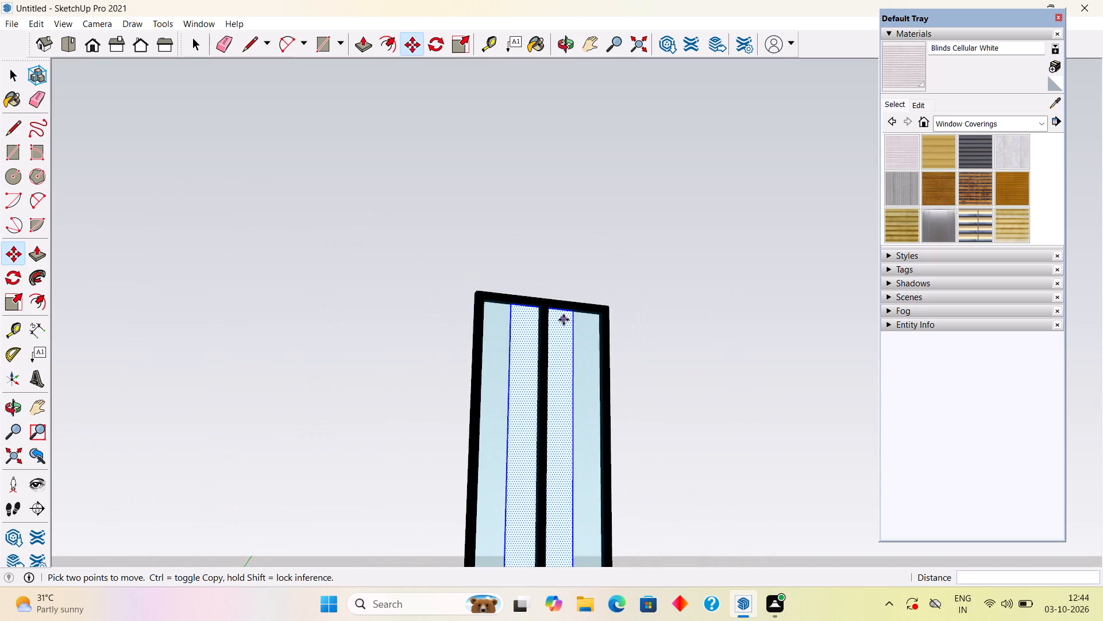
scroll(564, 320, down, 2)
scroll(600, 404, down, 15)
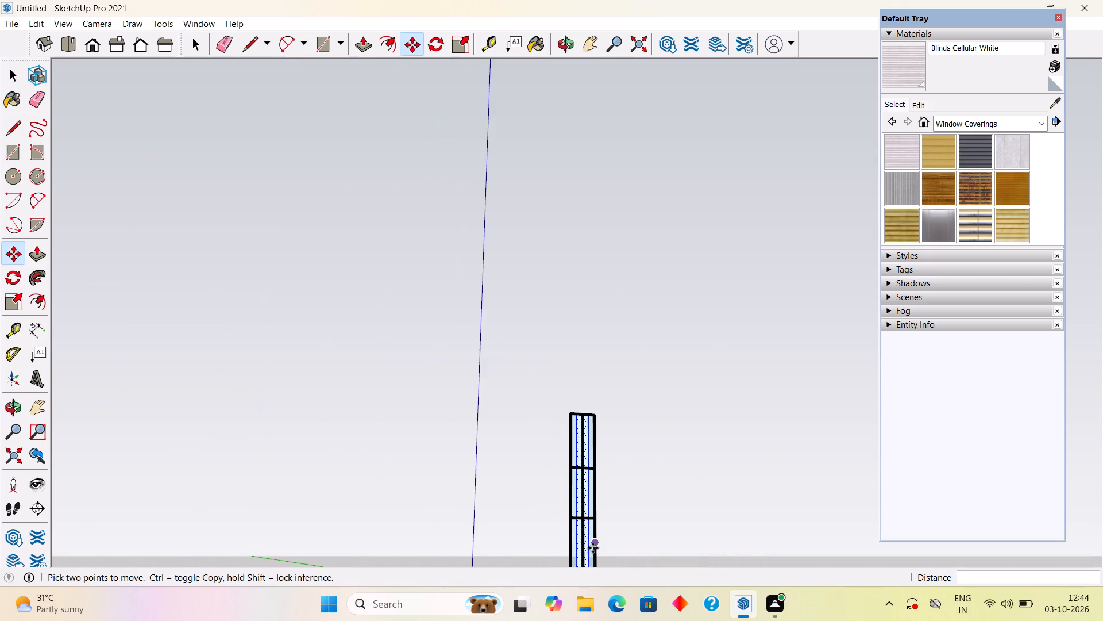
scroll(593, 555, down, 5)
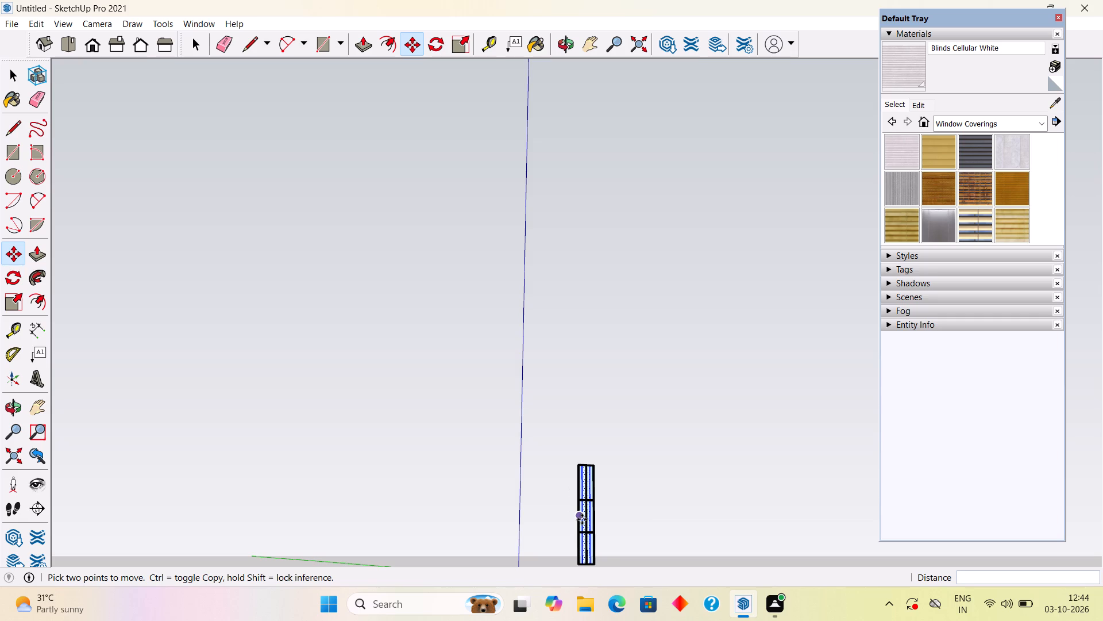
key(space)
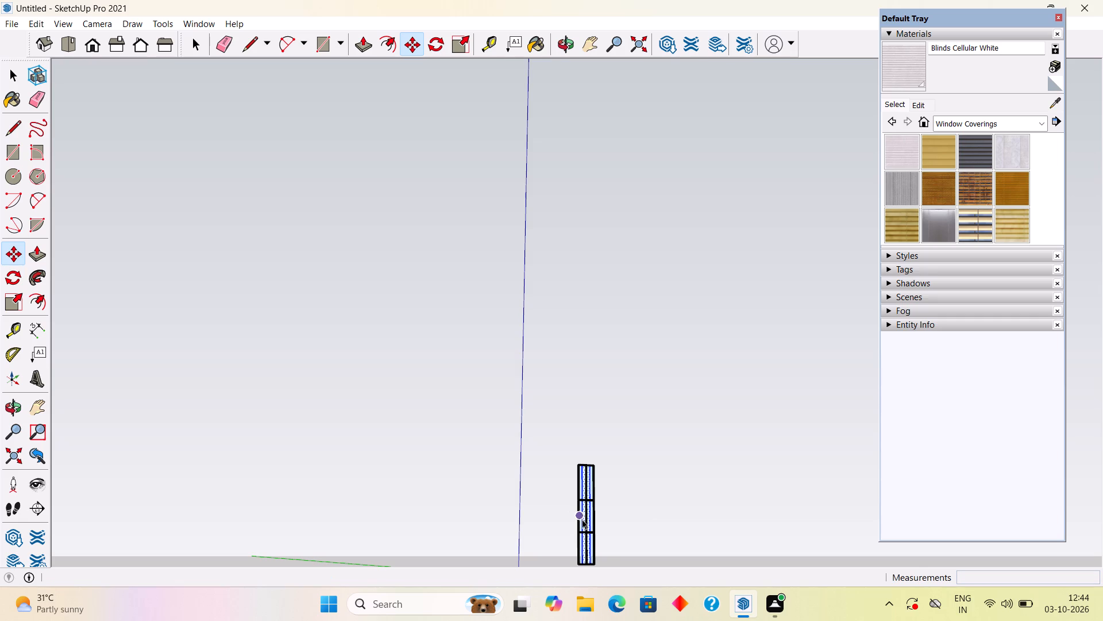
key(space)
click(746, 404)
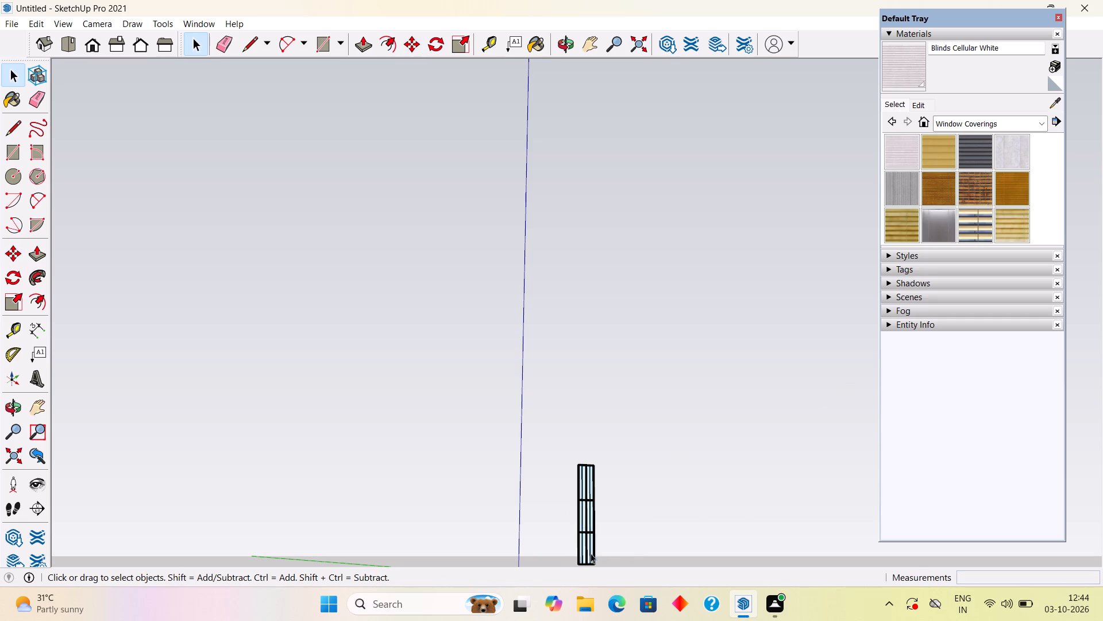
scroll(558, 556, up, 9)
middle_drag(592, 541, 587, 500)
scroll(587, 500, down, 8)
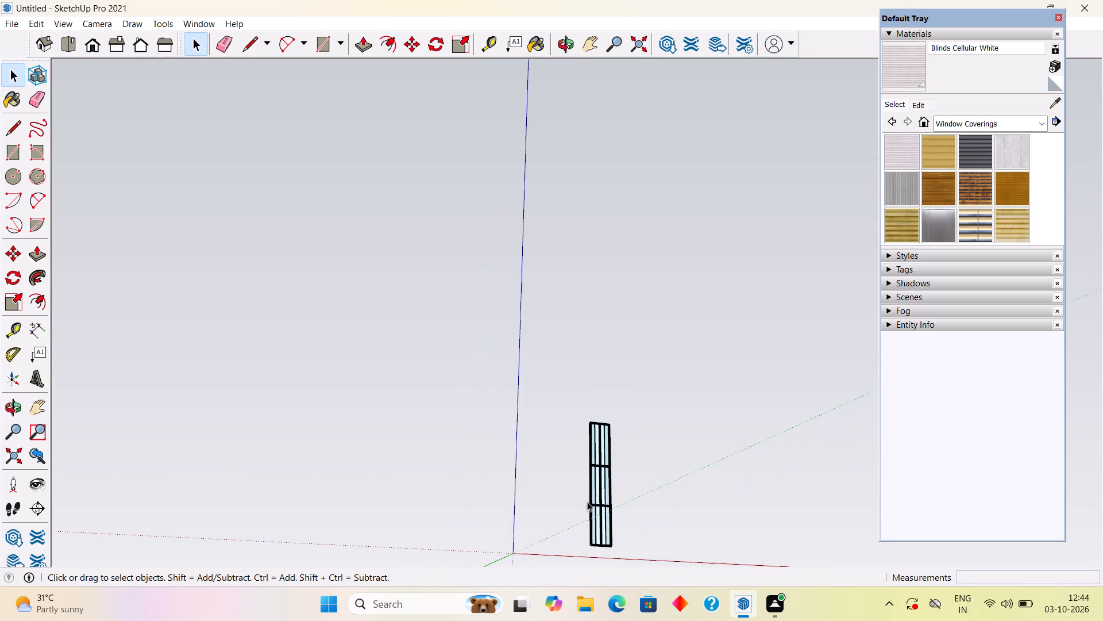
shift+middle_drag(592, 506, 592, 381)
shift+scroll(614, 374, up, 7)
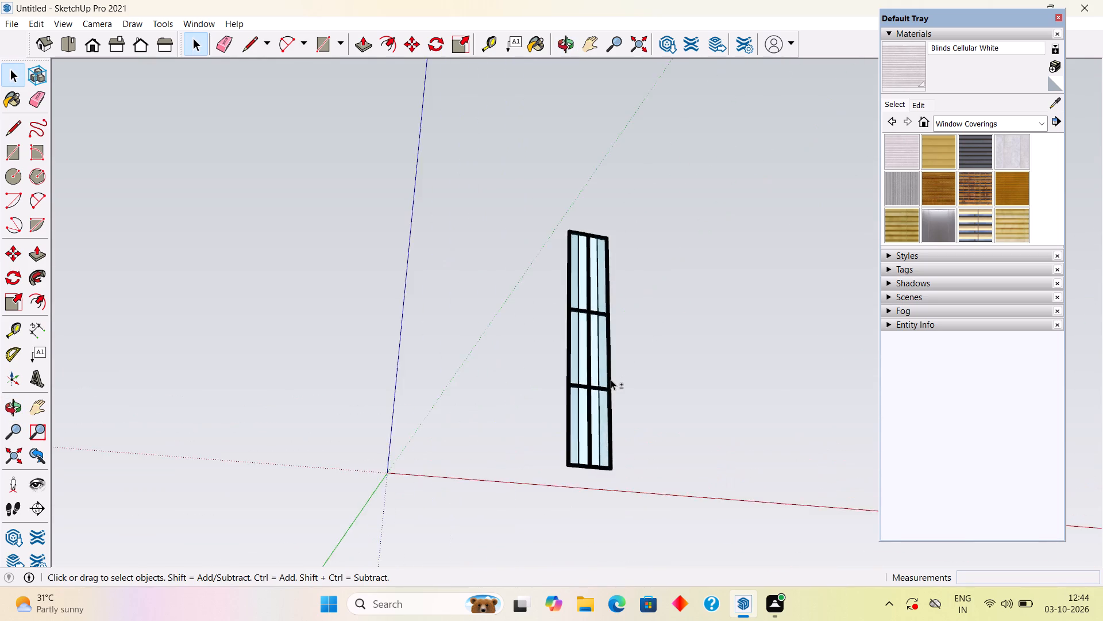
shift+scroll(611, 379, up, 4)
shift+middle_drag(602, 383, 526, 425)
middle_drag(511, 424, 464, 430)
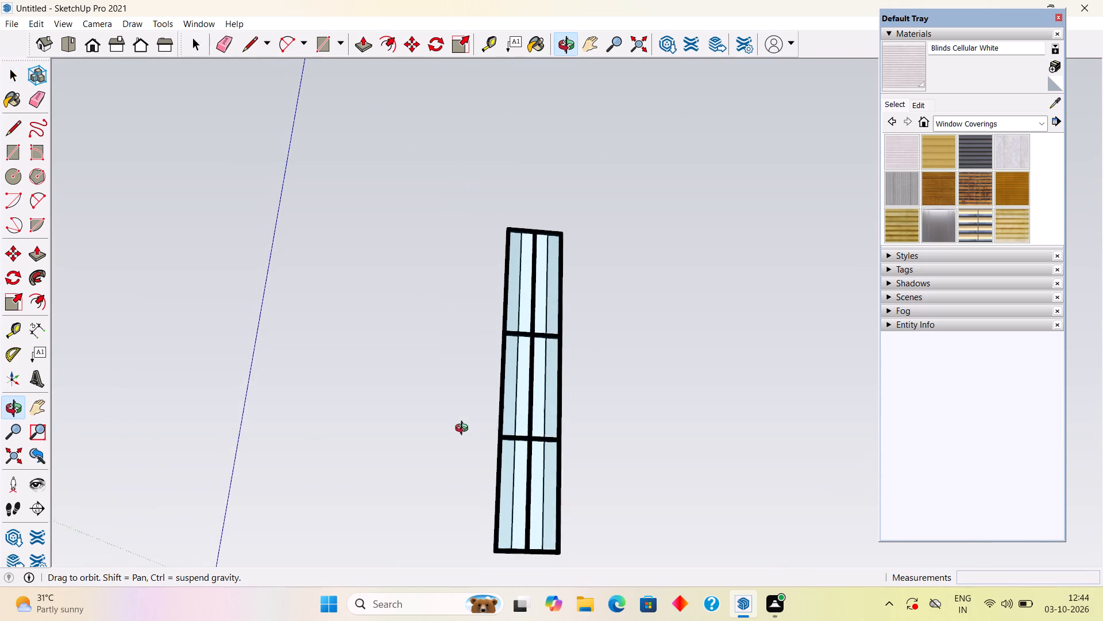
middle_drag(464, 430, 438, 430)
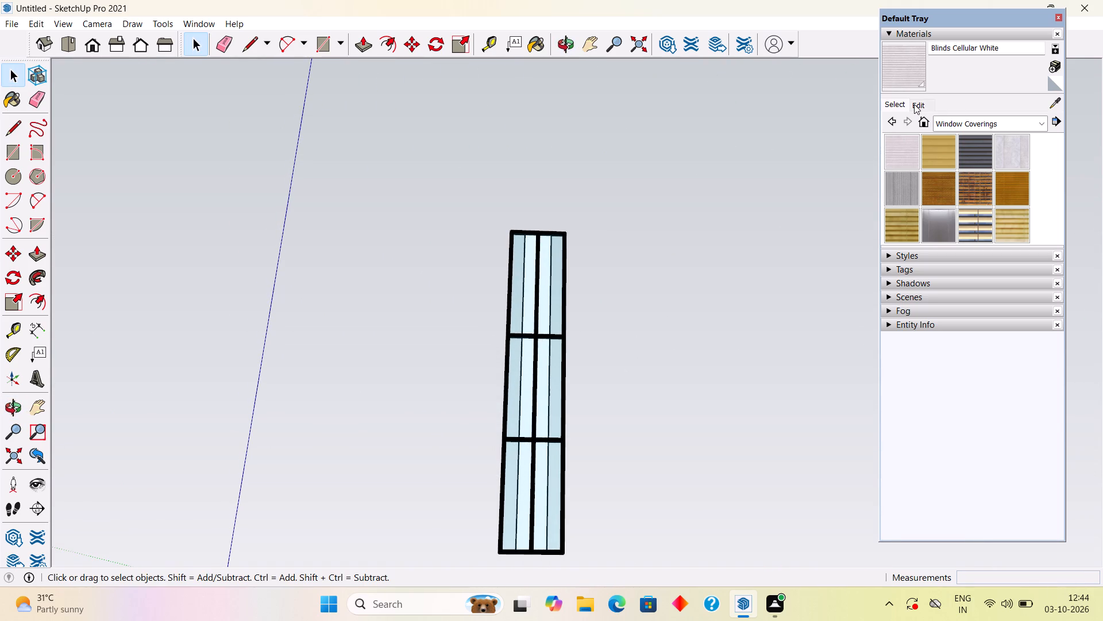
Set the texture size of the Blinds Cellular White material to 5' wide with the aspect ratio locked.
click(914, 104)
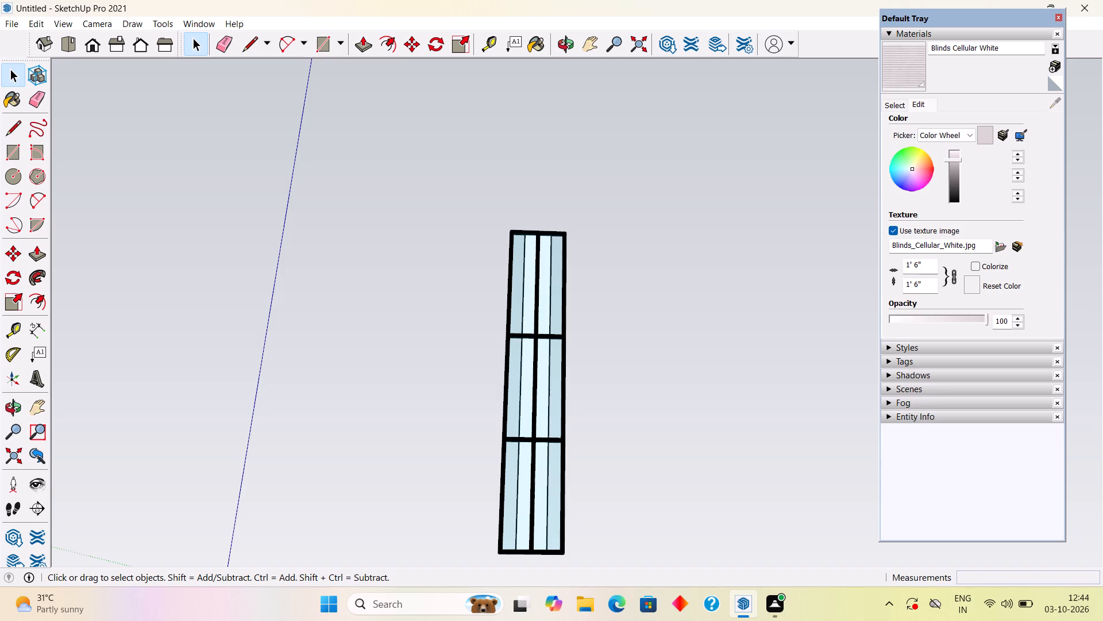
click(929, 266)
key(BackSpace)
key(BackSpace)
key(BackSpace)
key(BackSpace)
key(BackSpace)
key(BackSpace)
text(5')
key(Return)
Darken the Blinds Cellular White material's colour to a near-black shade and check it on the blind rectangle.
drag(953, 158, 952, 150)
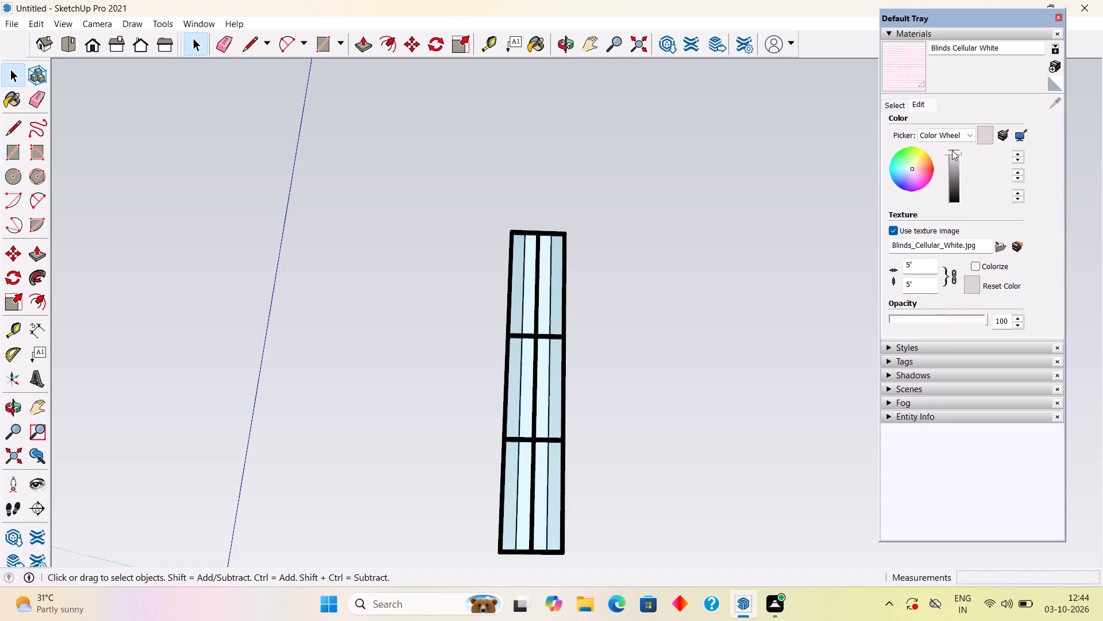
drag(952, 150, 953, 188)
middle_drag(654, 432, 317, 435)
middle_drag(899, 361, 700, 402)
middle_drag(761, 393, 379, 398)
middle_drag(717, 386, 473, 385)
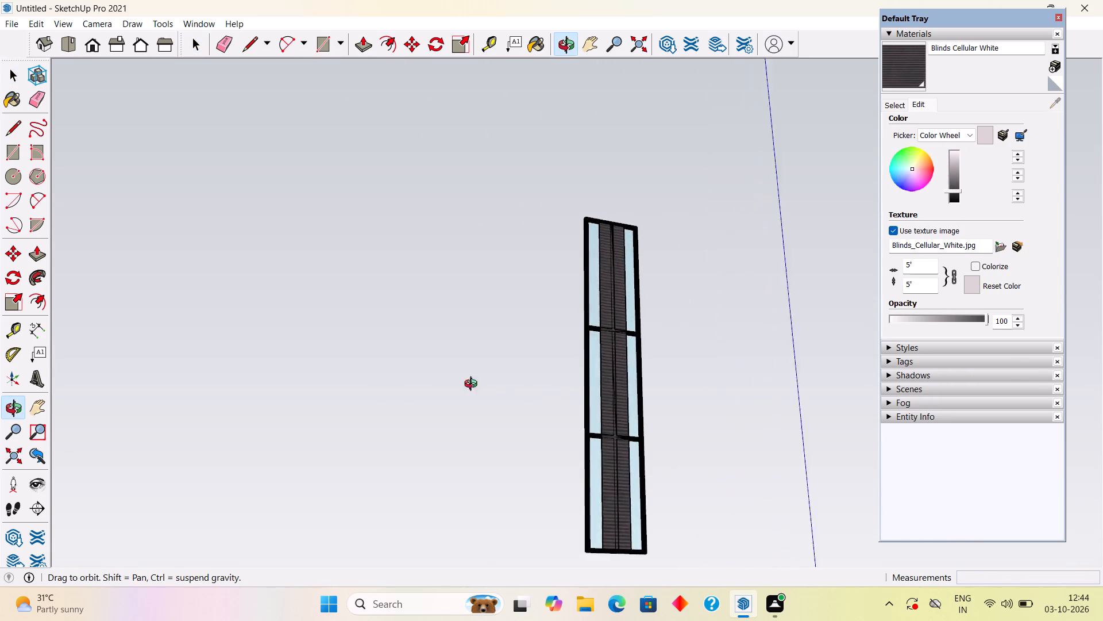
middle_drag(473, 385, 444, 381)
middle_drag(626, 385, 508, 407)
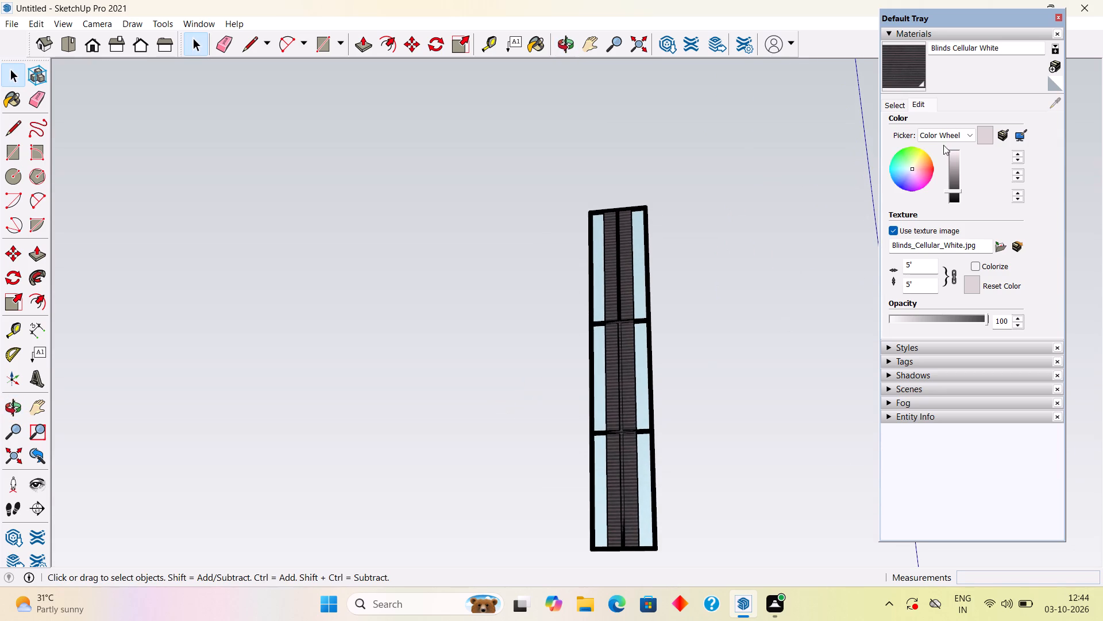
Repaint the rectangle behind the window with Blinds Vertical Pattern from Window Coverings and check it from both sides.
click(885, 108)
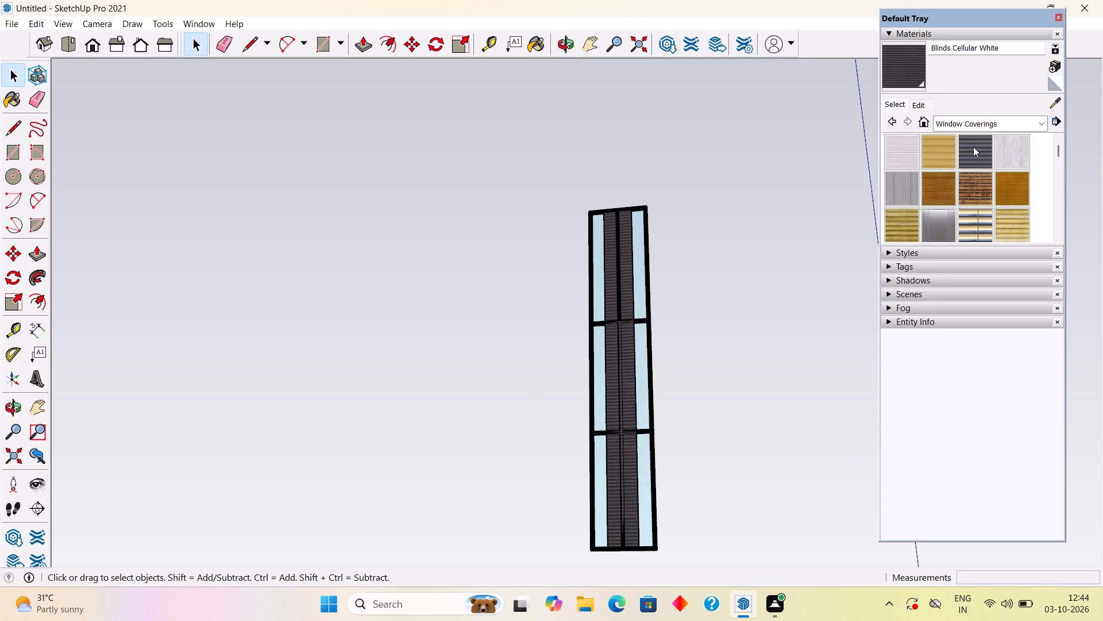
click(1023, 157)
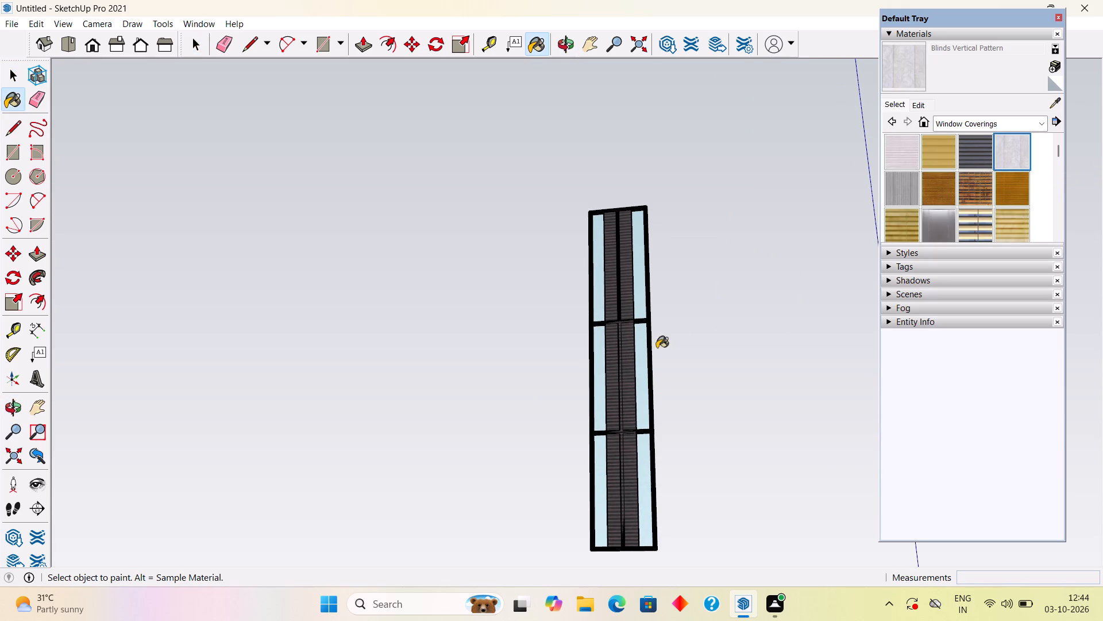
click(623, 373)
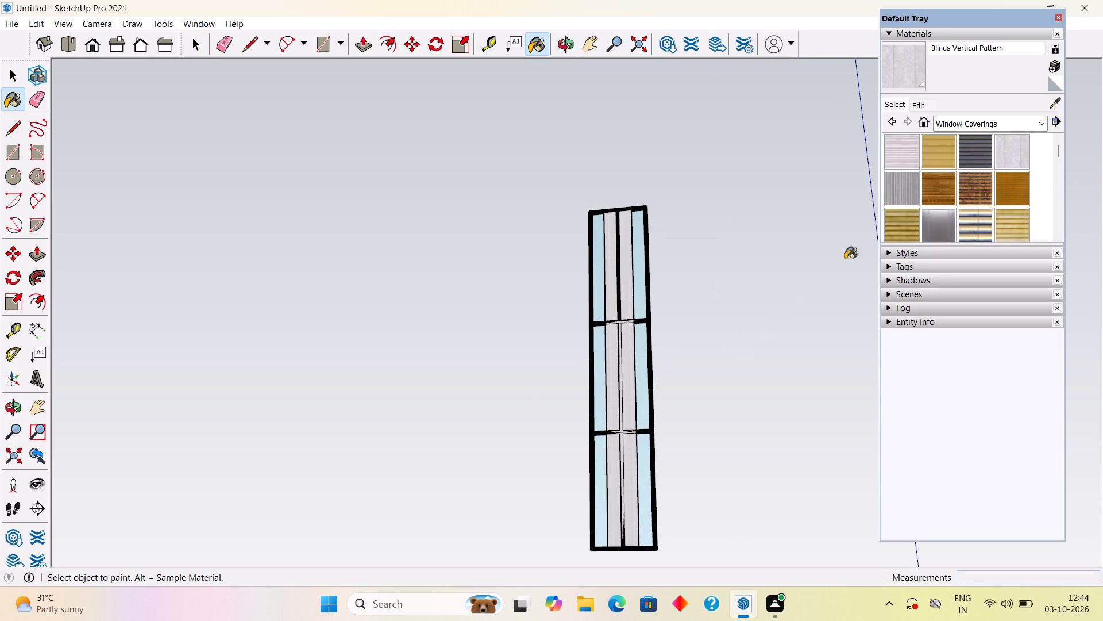
middle_drag(748, 296, 992, 354)
scroll(992, 354, down, 1)
middle_drag(581, 390, 926, 353)
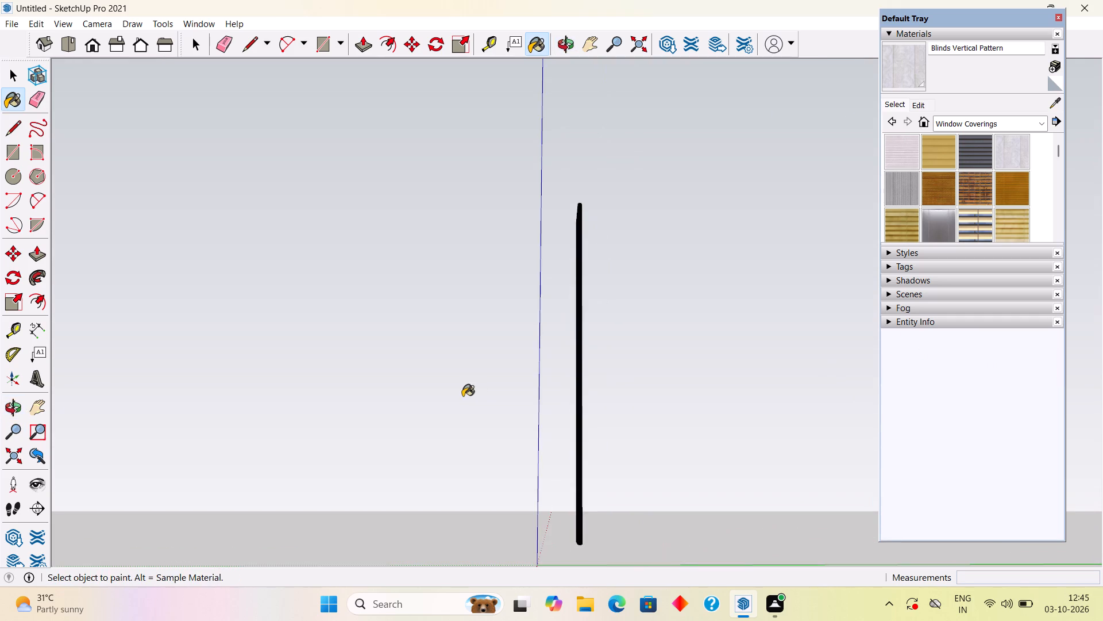
middle_drag(476, 399, 844, 389)
middle_drag(612, 409, 840, 386)
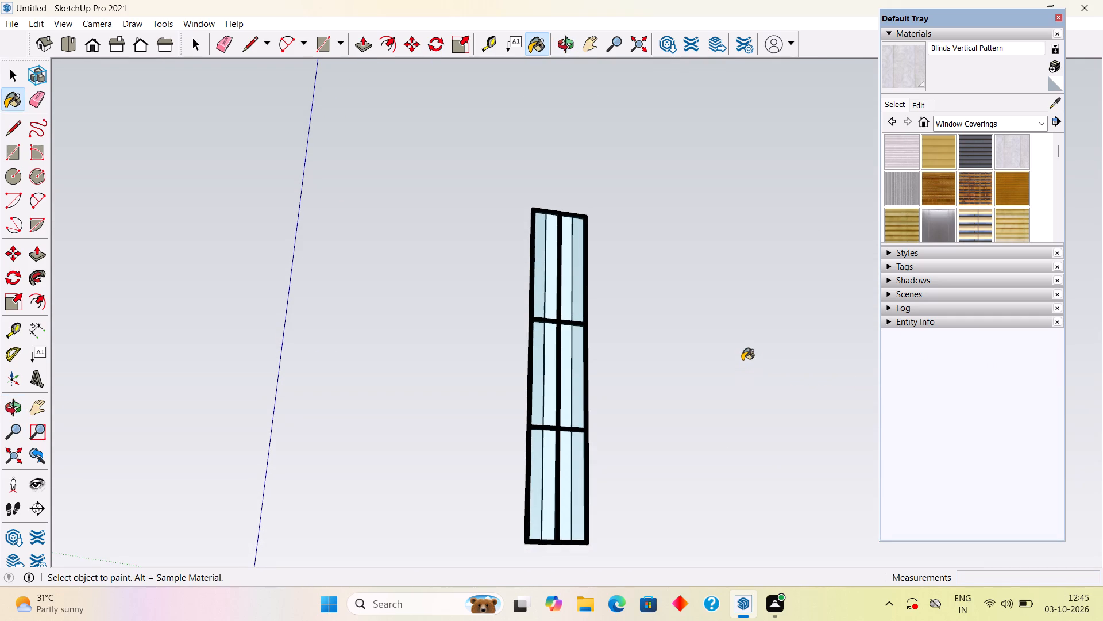
key(space)
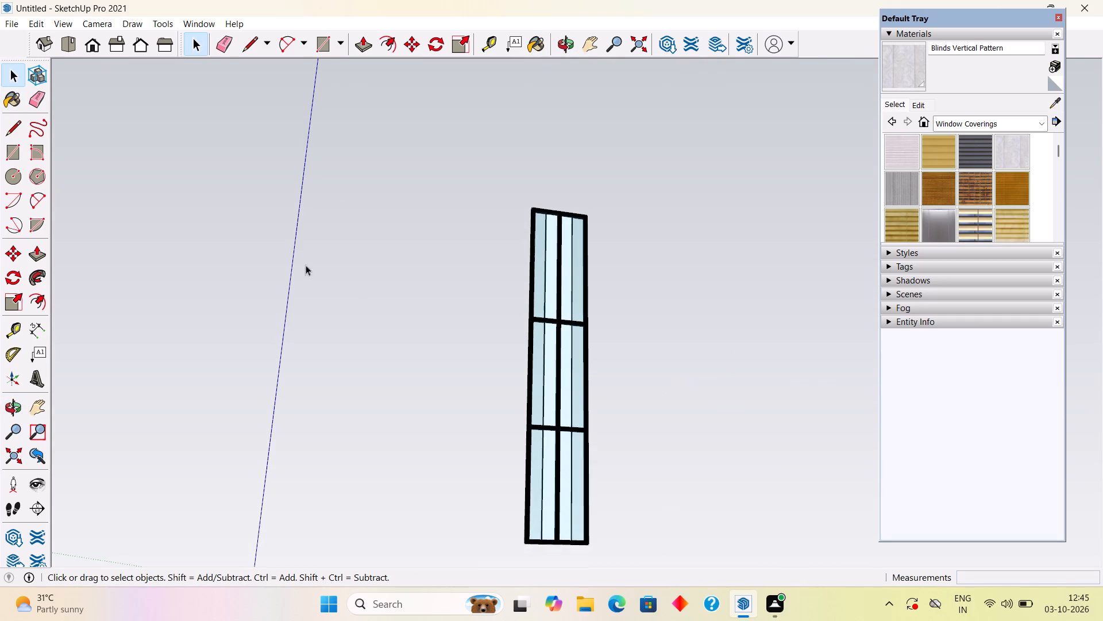
Unhide all hidden geometry so the whole house shows again around the tower window.
click(32, 25)
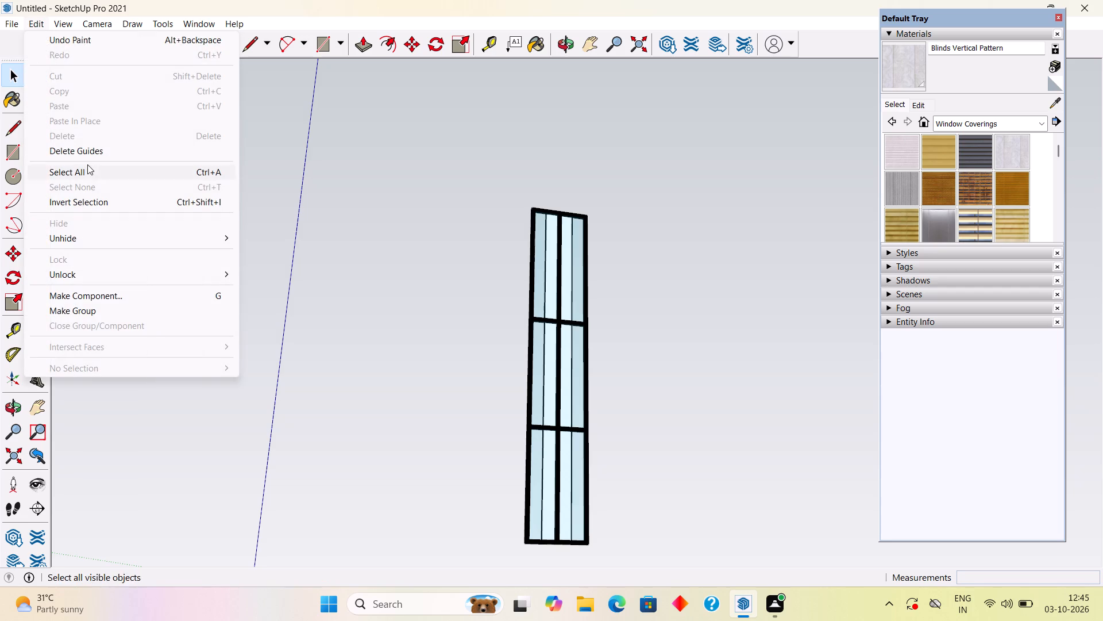
click(136, 240)
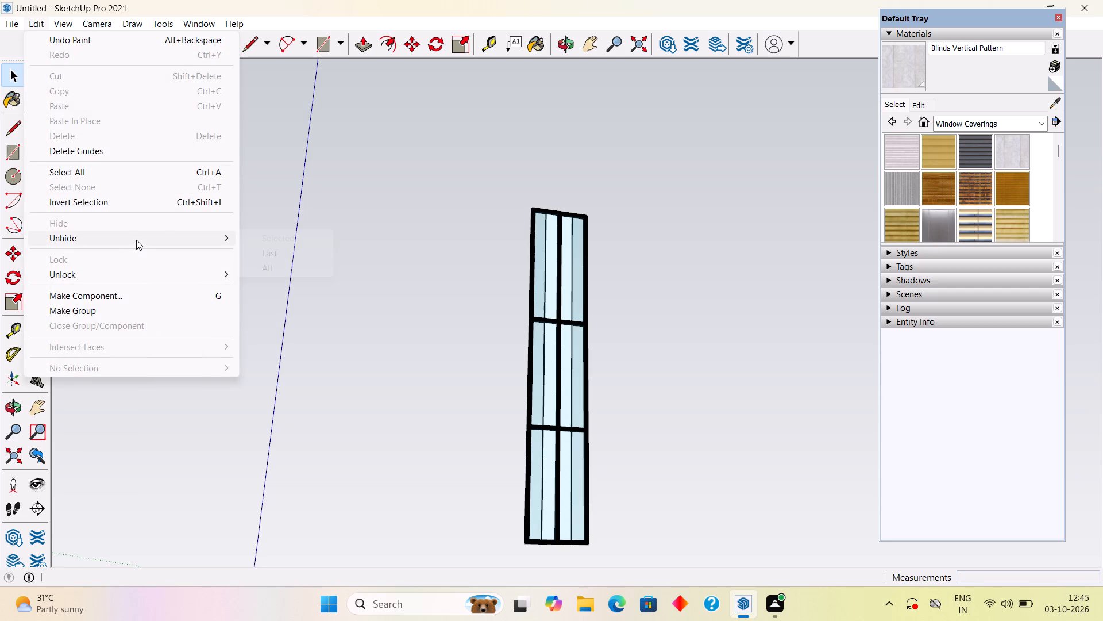
click(190, 242)
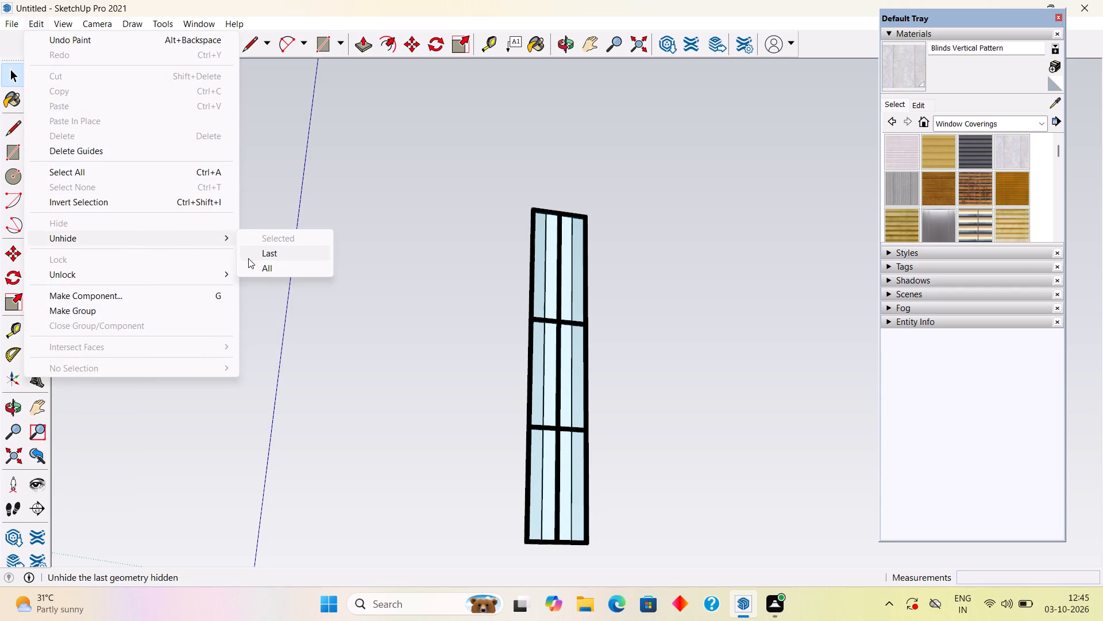
click(252, 264)
Group the blind rectangle behind the tower's six-pane window, including its face and edges.
scroll(393, 300, down, 5)
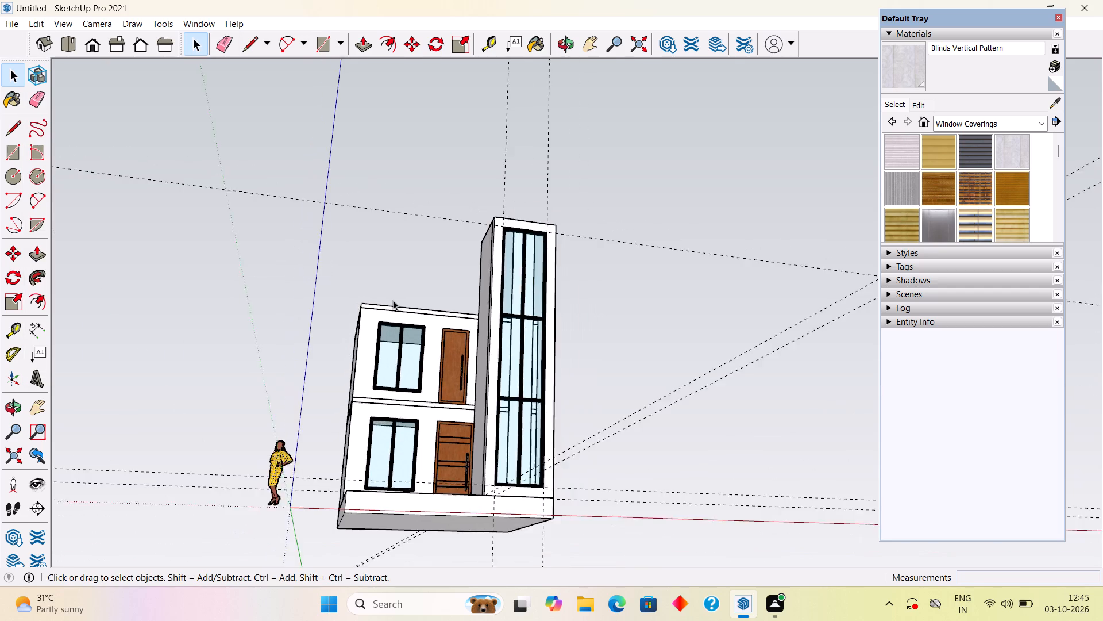
middle_drag(535, 317, 504, 440)
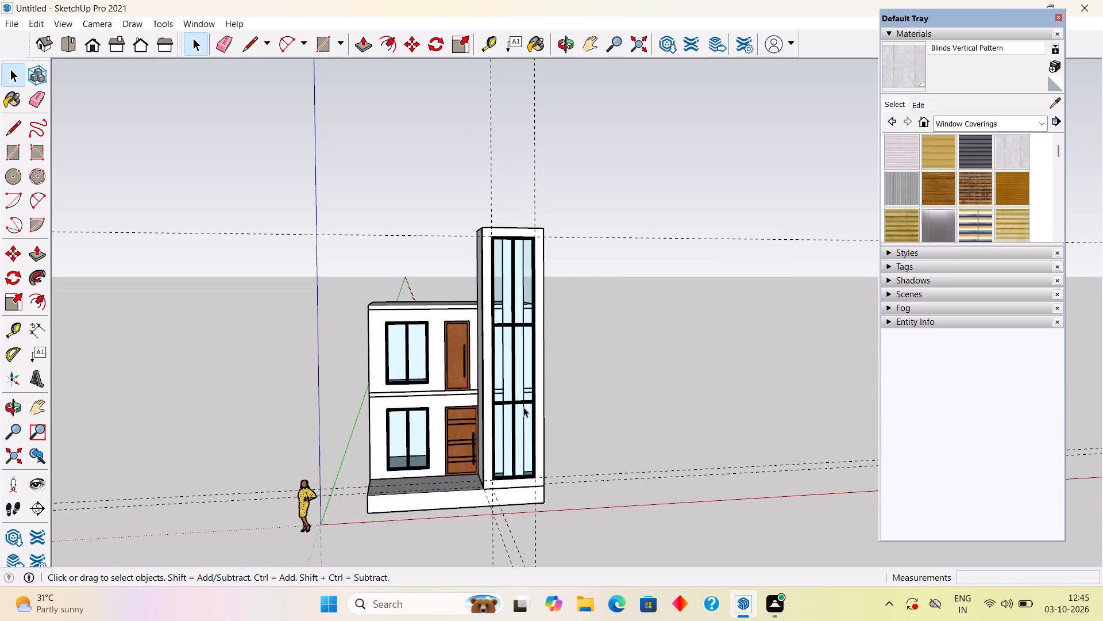
scroll(565, 359, up, 5)
scroll(483, 332, up, 4)
middle_drag(603, 274, 232, 384)
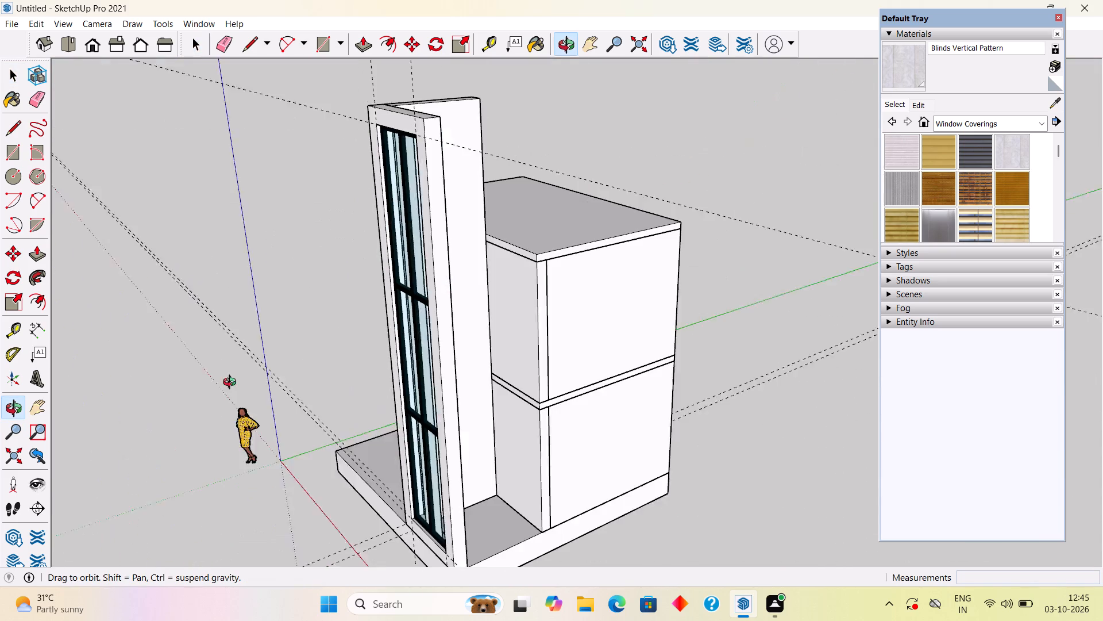
middle_drag(232, 384, 211, 384)
middle_drag(468, 338, 119, 327)
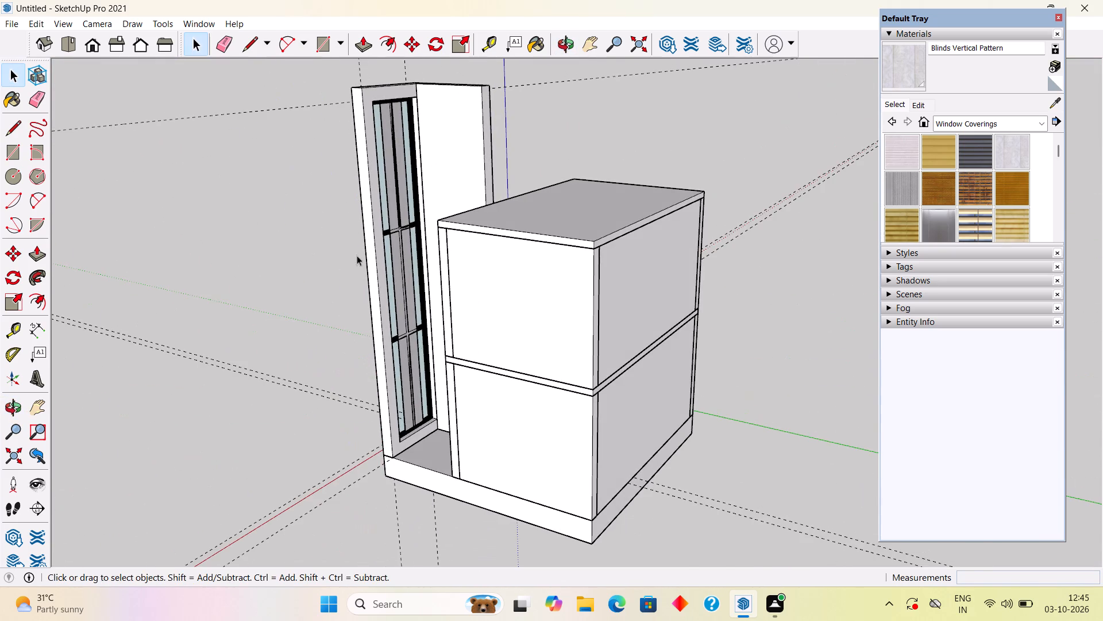
scroll(442, 226, up, 3)
click(373, 194)
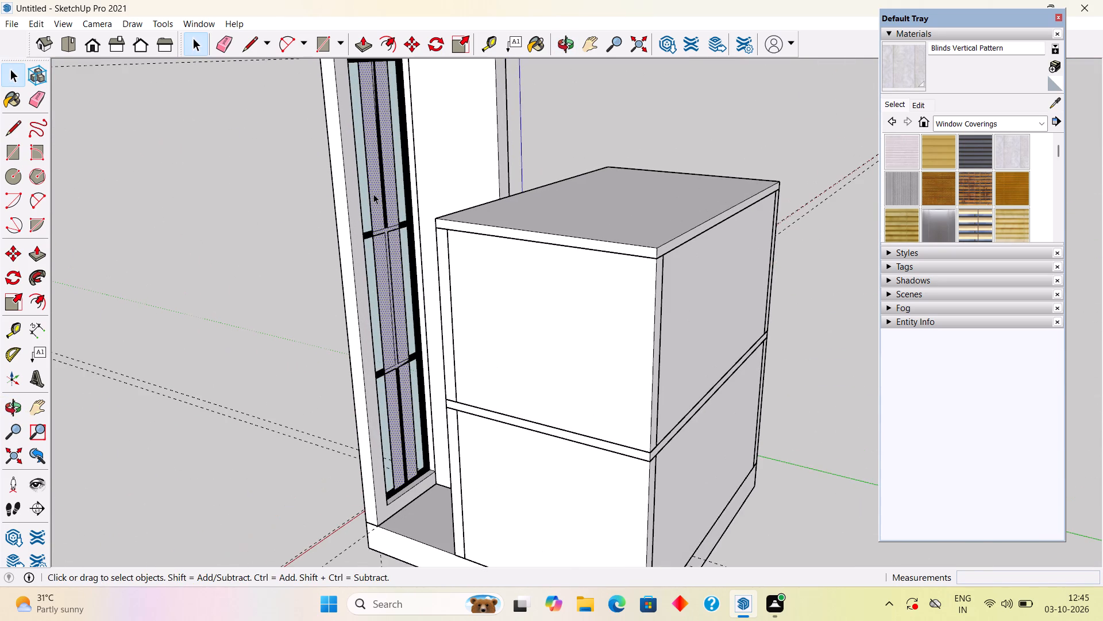
triple_click(373, 194)
right_click(373, 194)
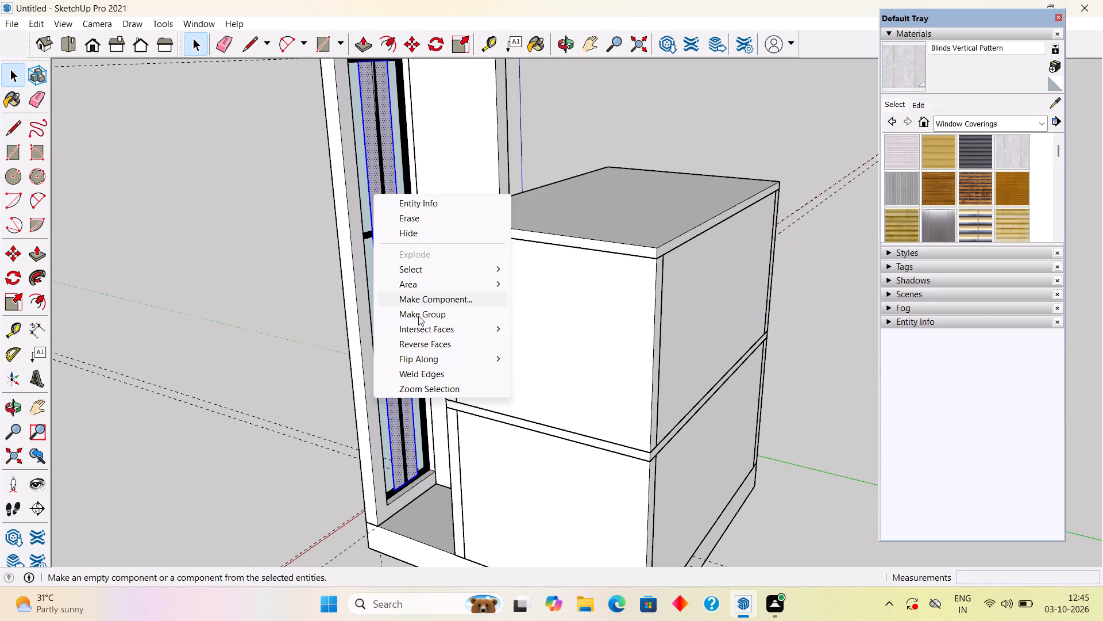
click(421, 319)
click(263, 317)
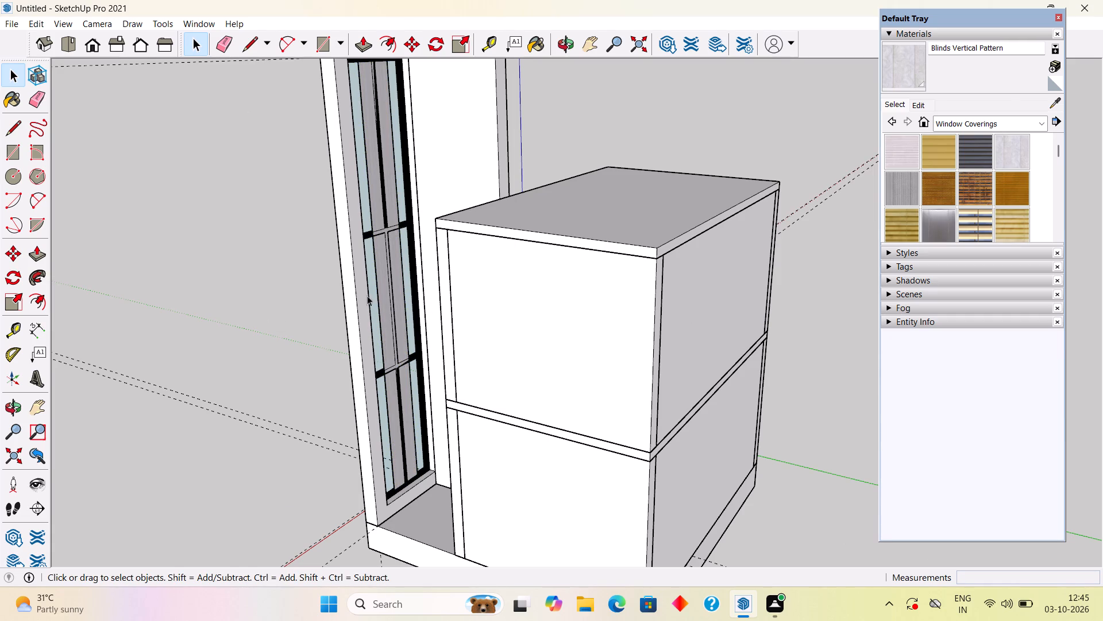
Open the blind's group, brighten the Blinds Vertical Pattern material's colour to near-white, and close the group.
click(388, 290)
double_click(384, 291)
click(384, 291)
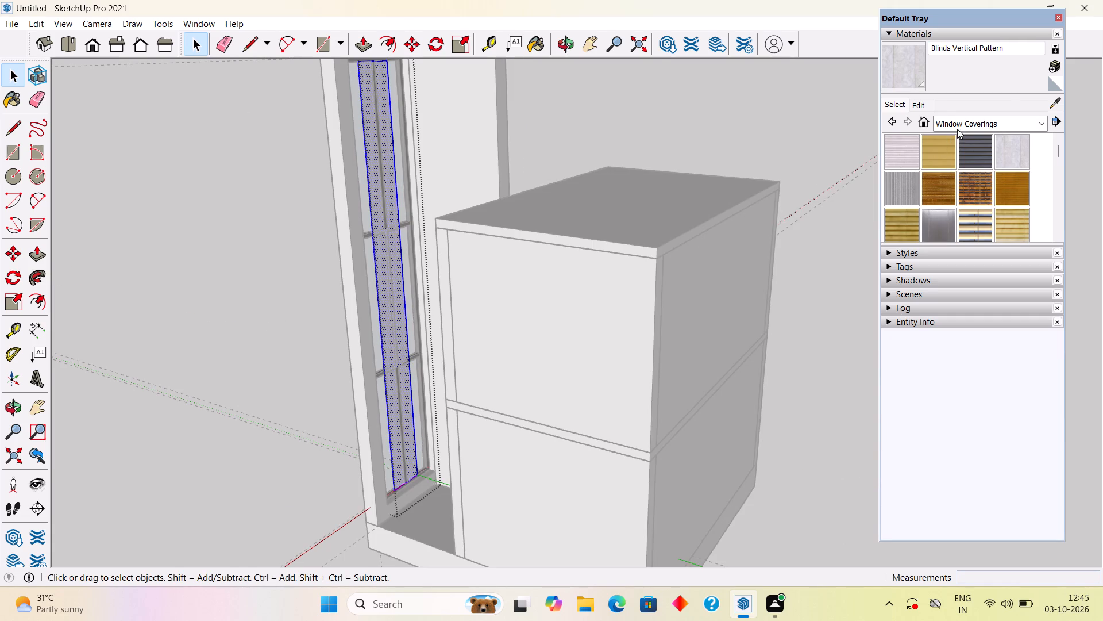
click(911, 105)
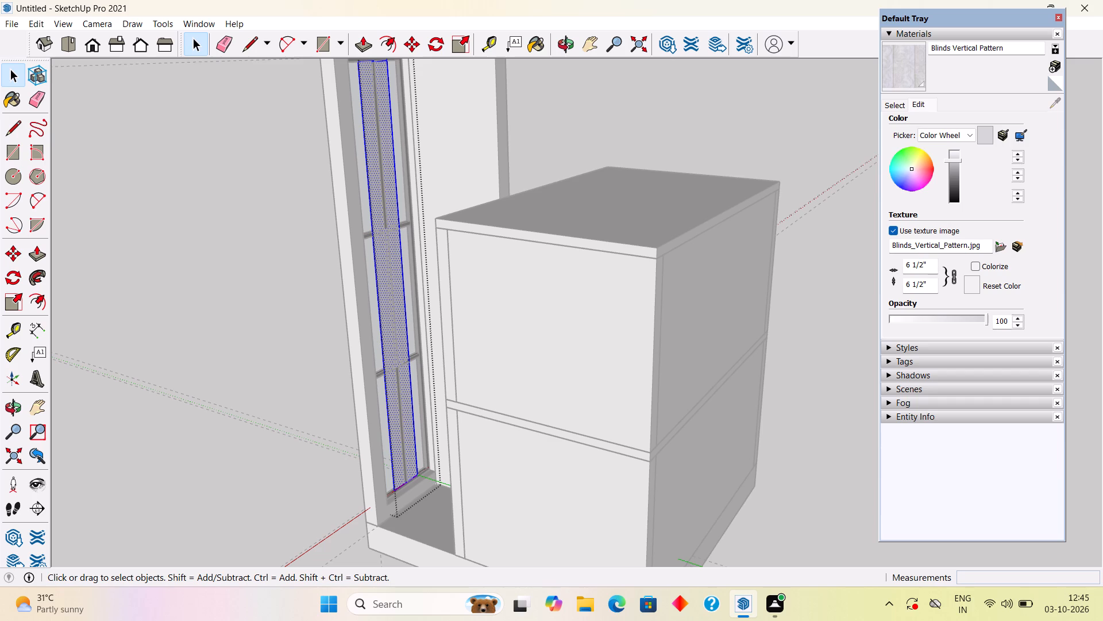
drag(955, 160, 954, 155)
drag(954, 155, 952, 145)
middle_drag(516, 432, 845, 376)
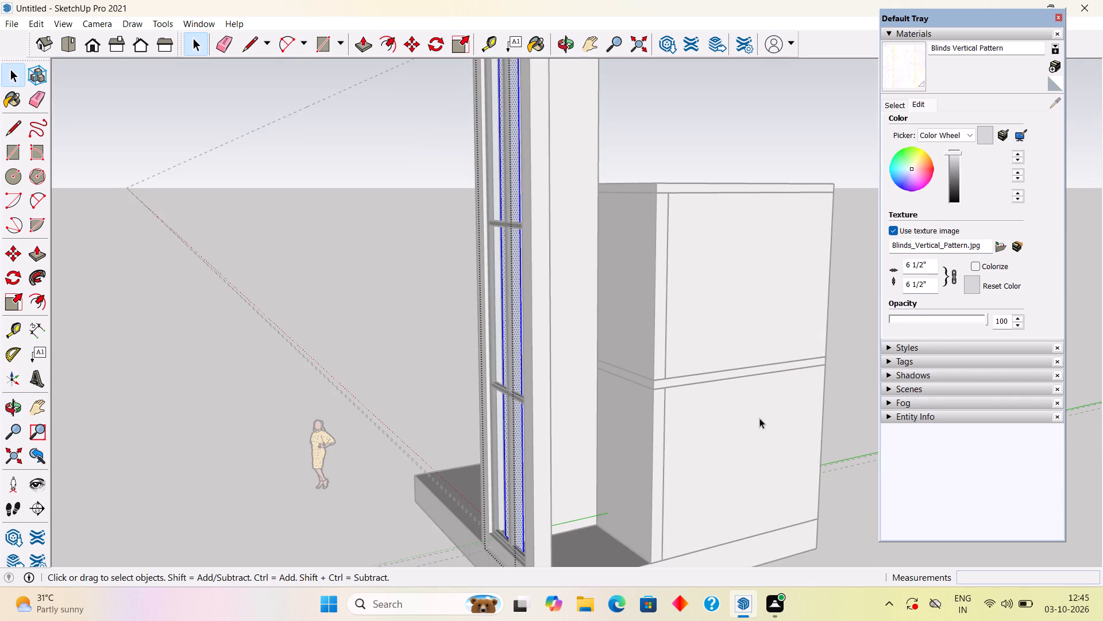
middle_drag(514, 455, 781, 398)
click(805, 377)
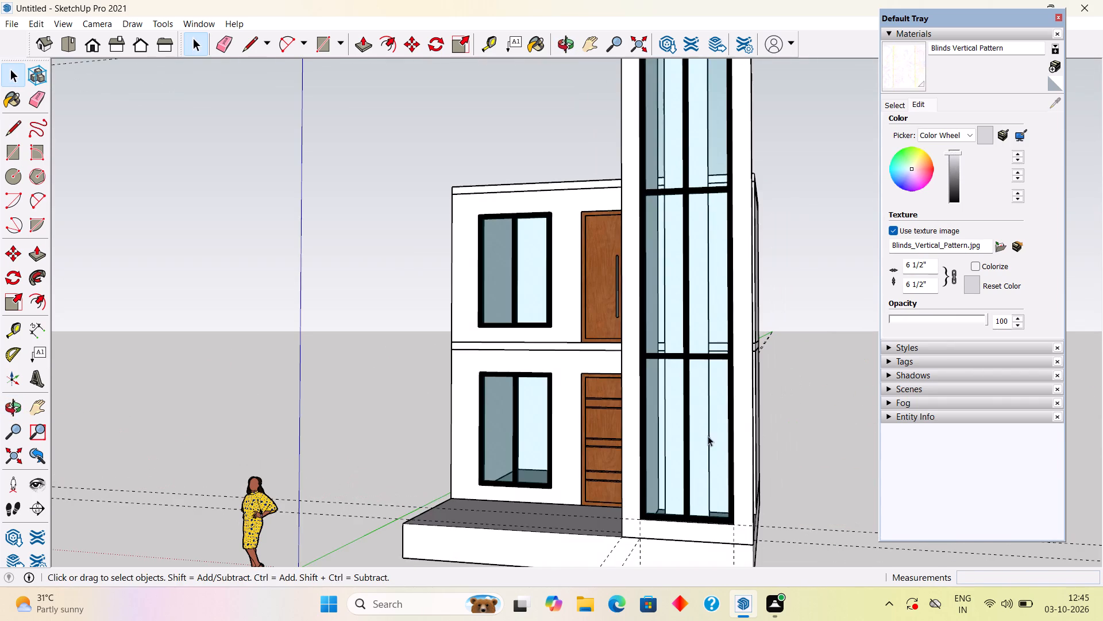
Examine the tower window and its lightened blind from the front and the side of the house.
middle_drag(798, 457, 865, 458)
scroll(839, 450, down, 10)
scroll(836, 448, up, 2)
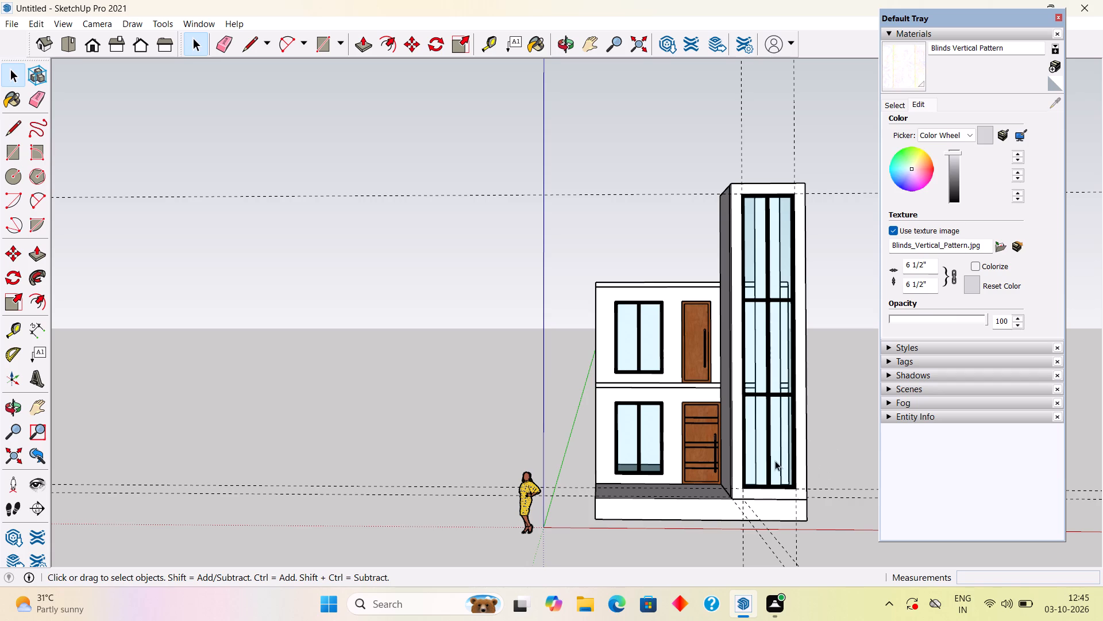
scroll(764, 439, down, 9)
middle_drag(800, 398, 794, 397)
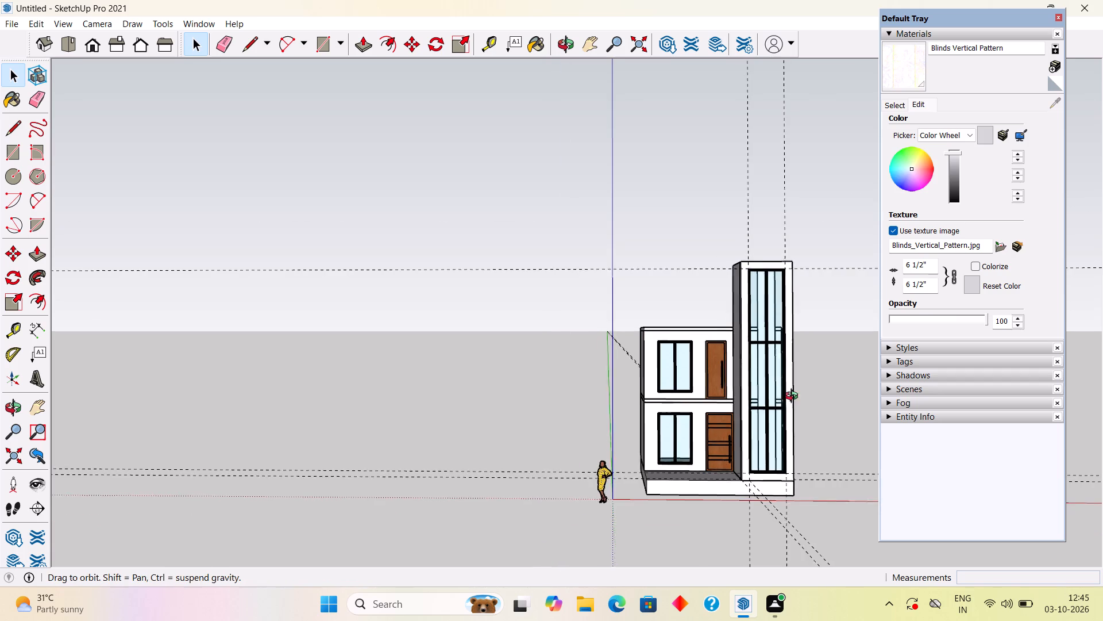
middle_drag(794, 397, 490, 430)
middle_drag(661, 424, 560, 419)
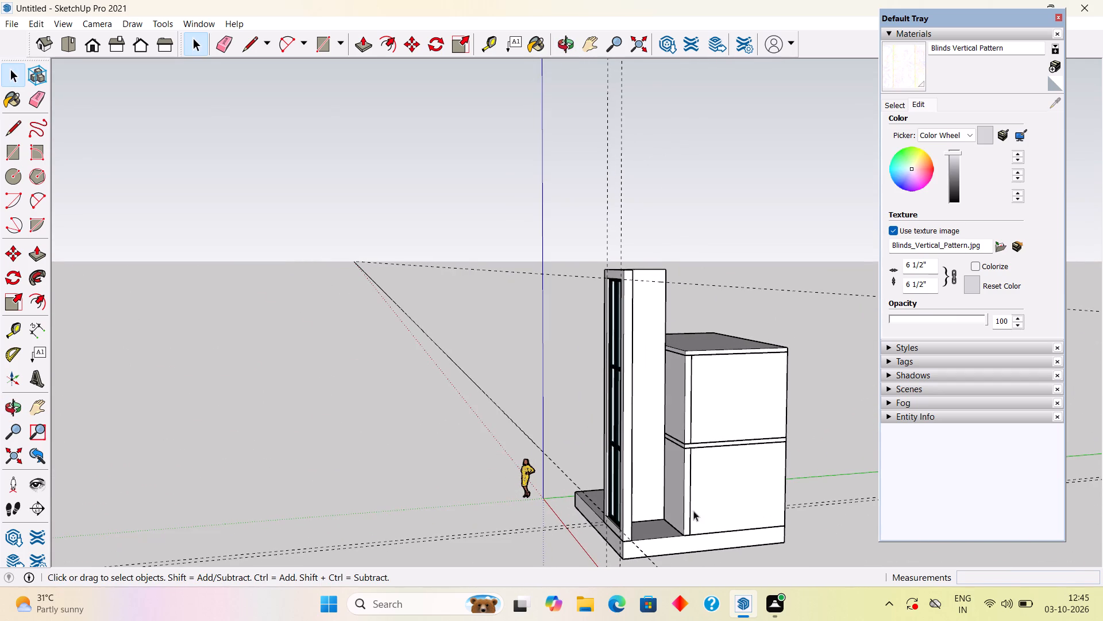
scroll(670, 509, up, 4)
middle_drag(697, 530, 764, 473)
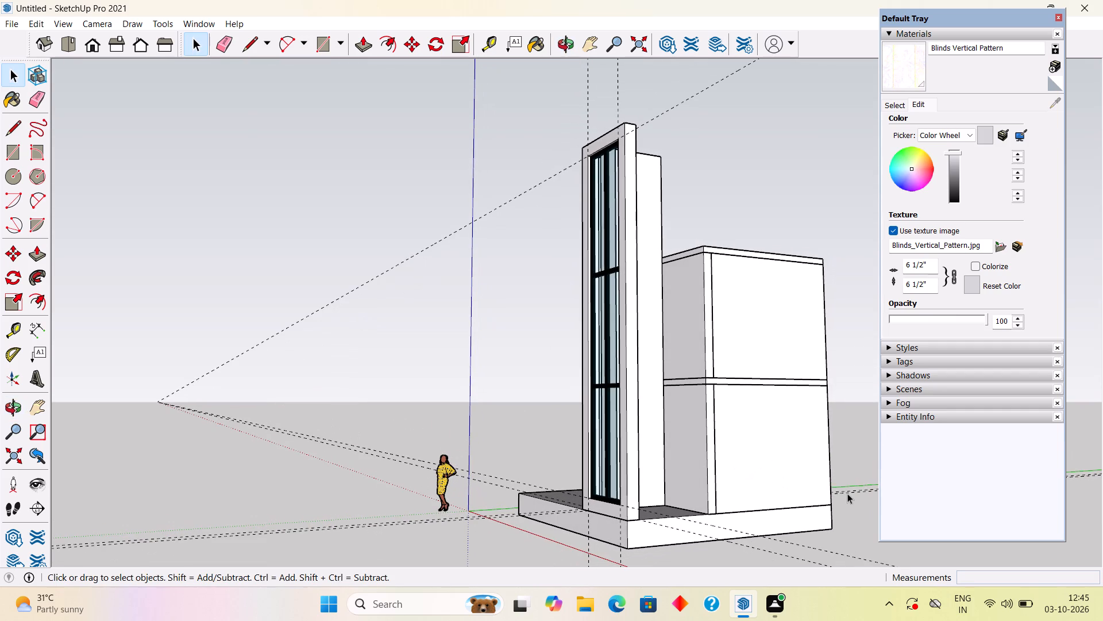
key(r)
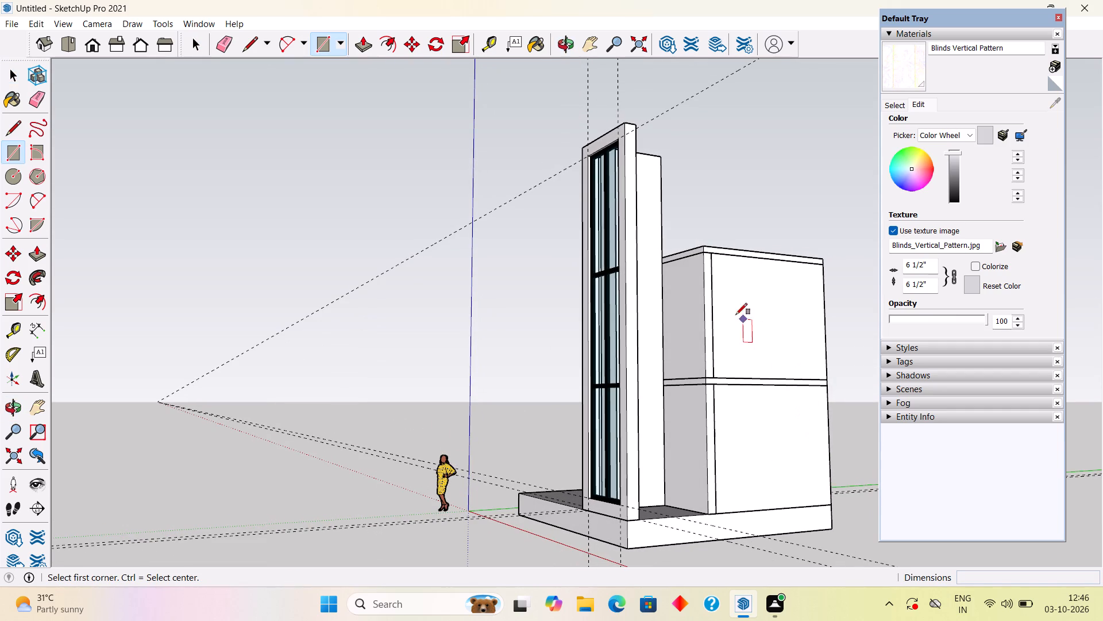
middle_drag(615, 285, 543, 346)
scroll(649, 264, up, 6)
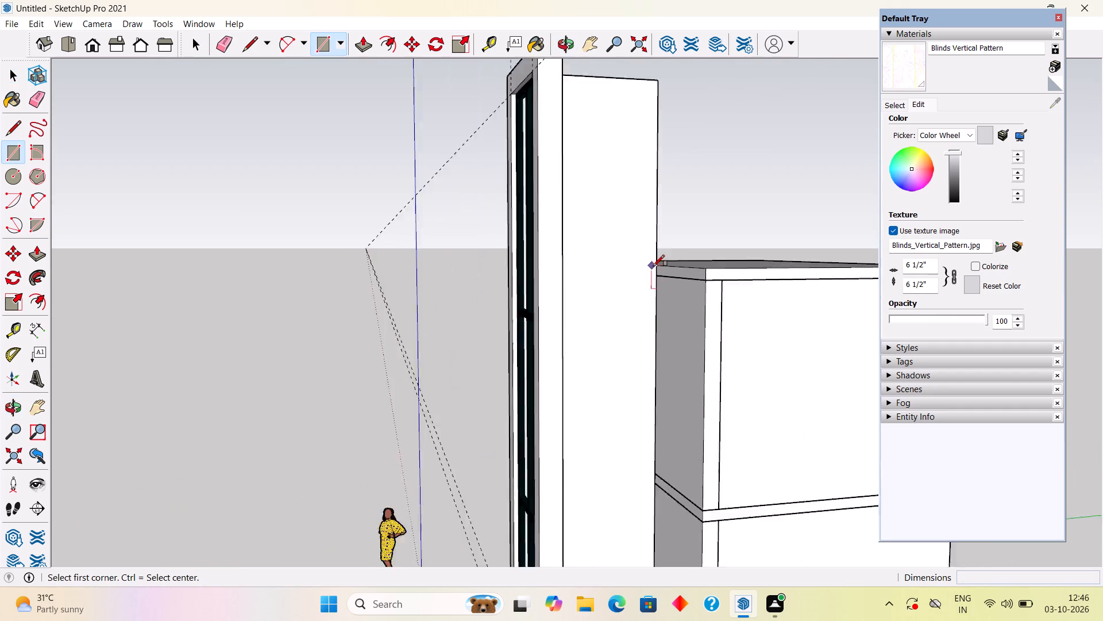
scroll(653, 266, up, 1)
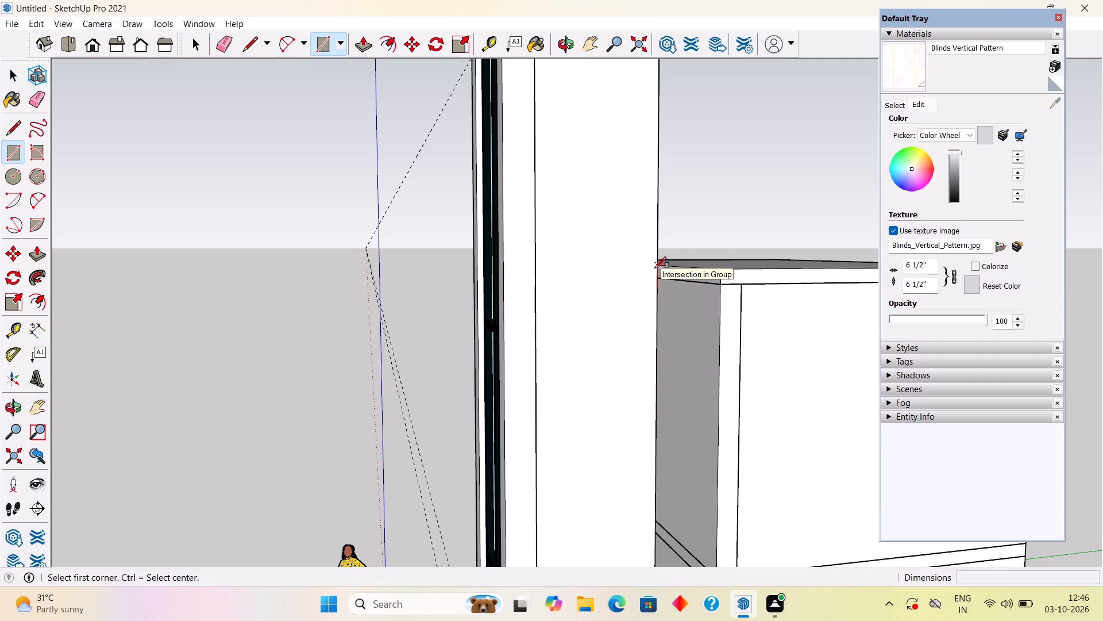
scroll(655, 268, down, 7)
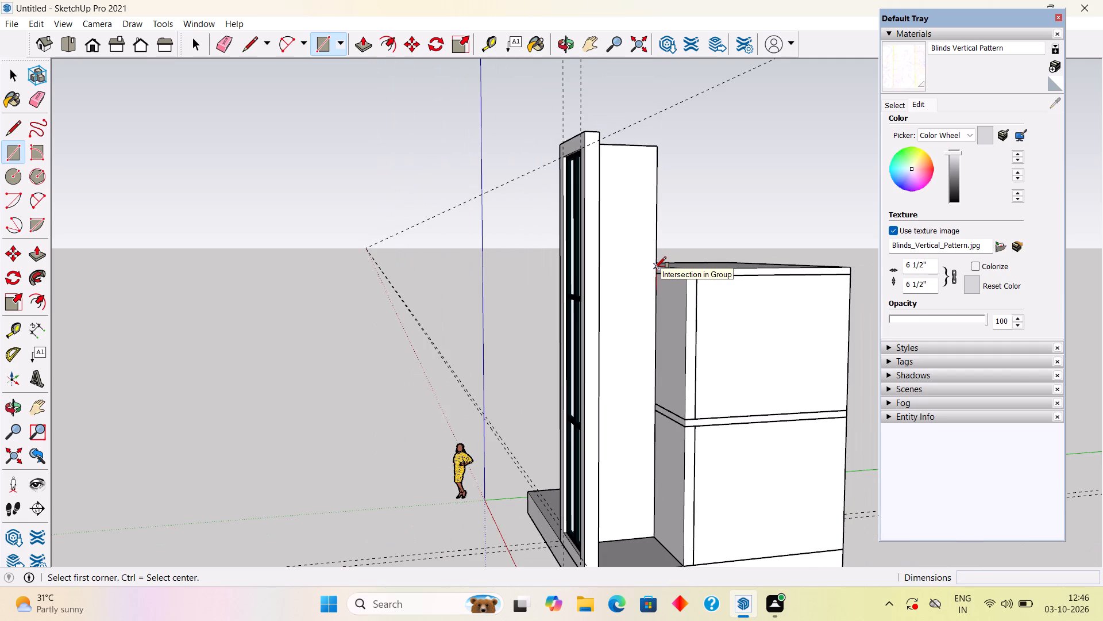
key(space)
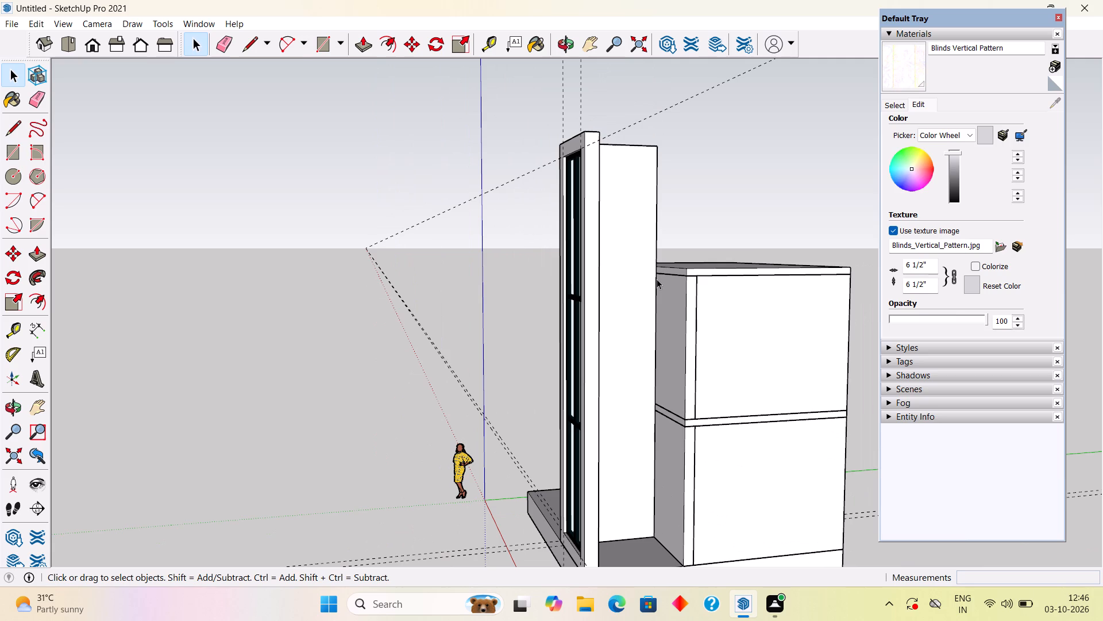
Draw a 6' by 30' vertical rectangle behind the tower, from the side wall's rear top corner to the base of the house's front corner.
middle_drag(675, 304, 884, 371)
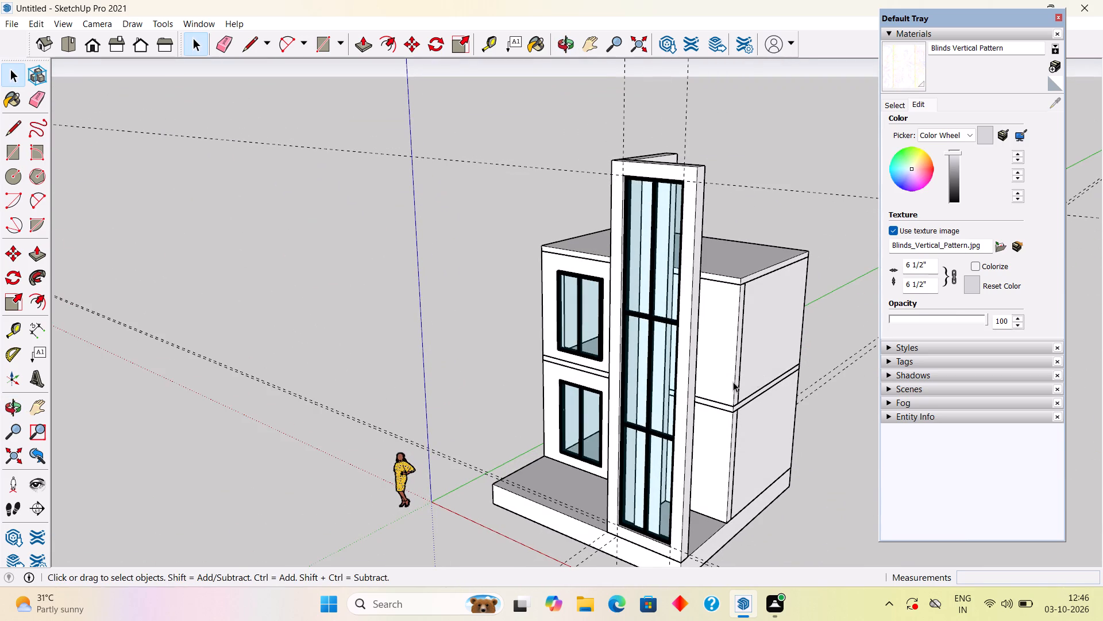
middle_drag(733, 382, 618, 369)
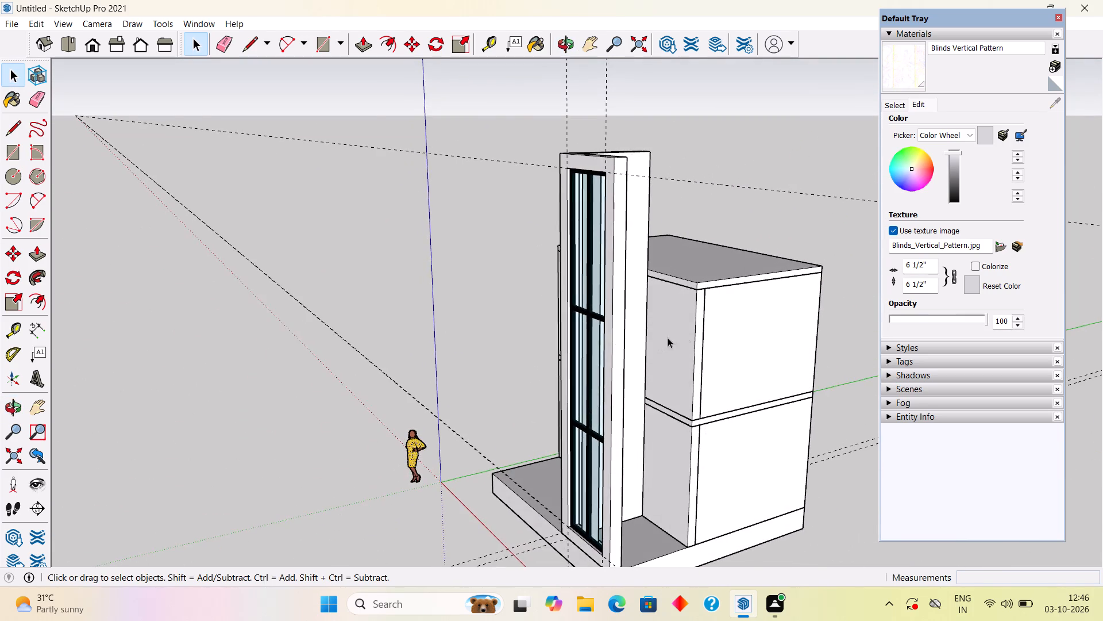
scroll(697, 330, up, 3)
scroll(697, 330, down, 3)
key(r)
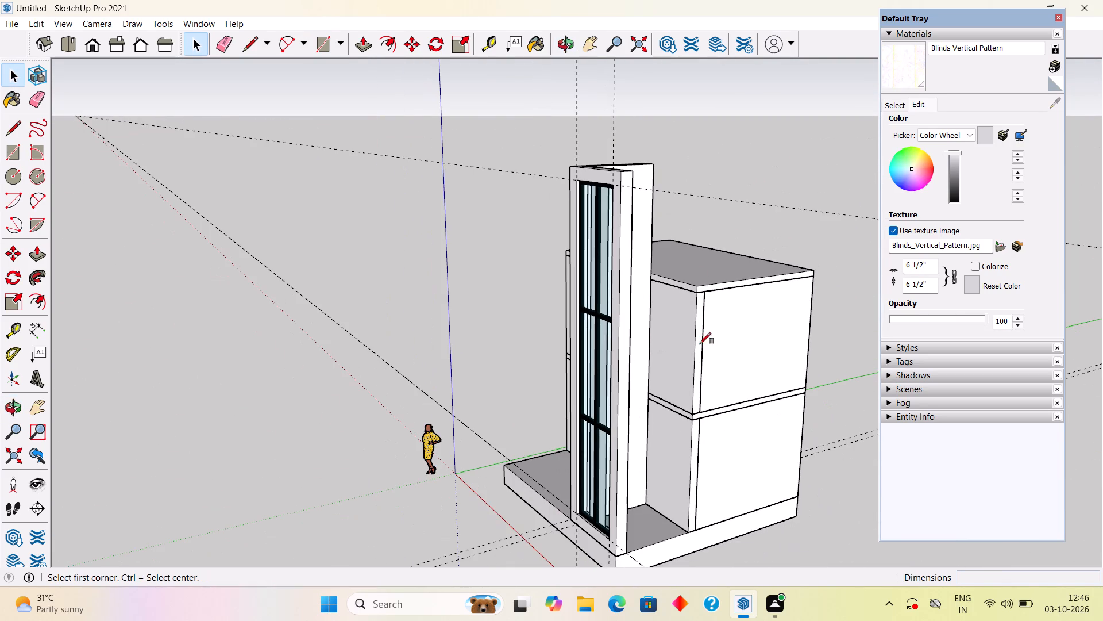
click(652, 165)
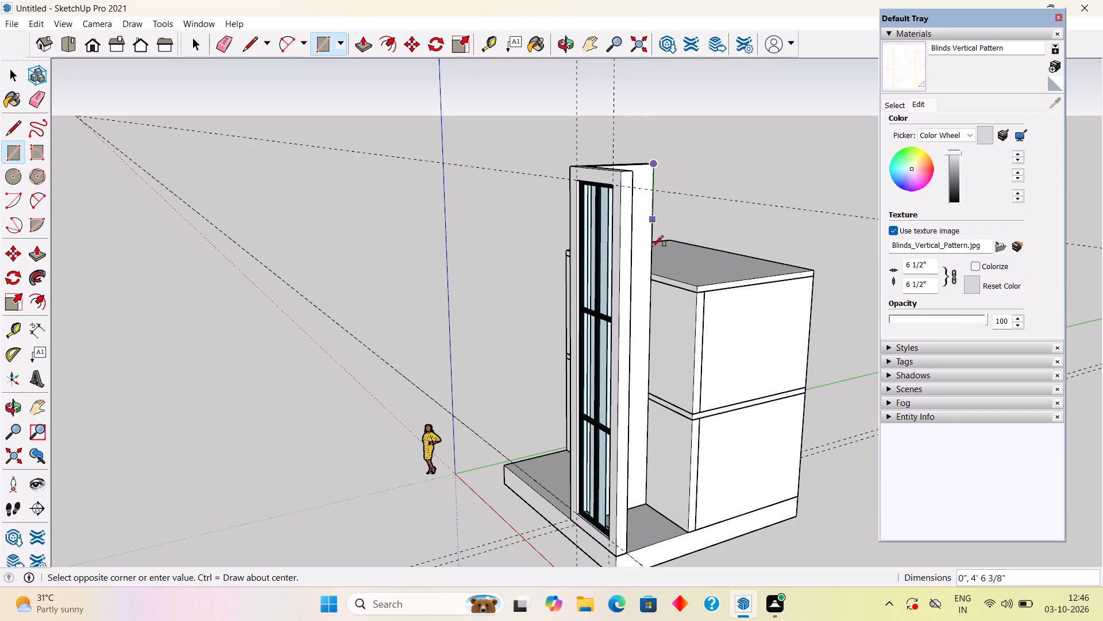
click(690, 531)
key(space)
click(665, 376)
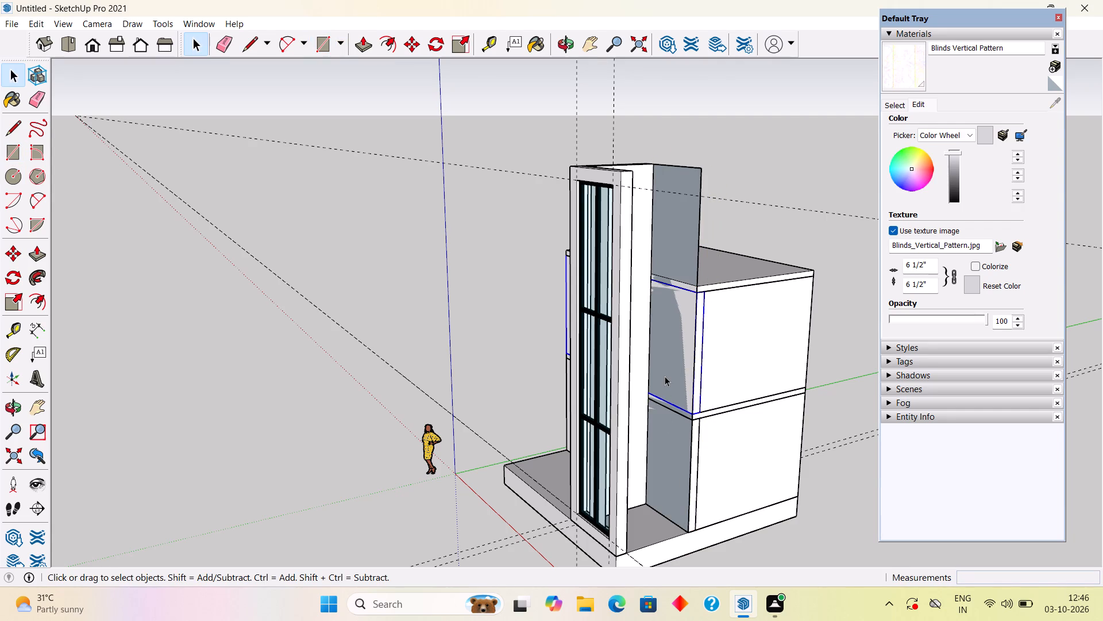
click(758, 198)
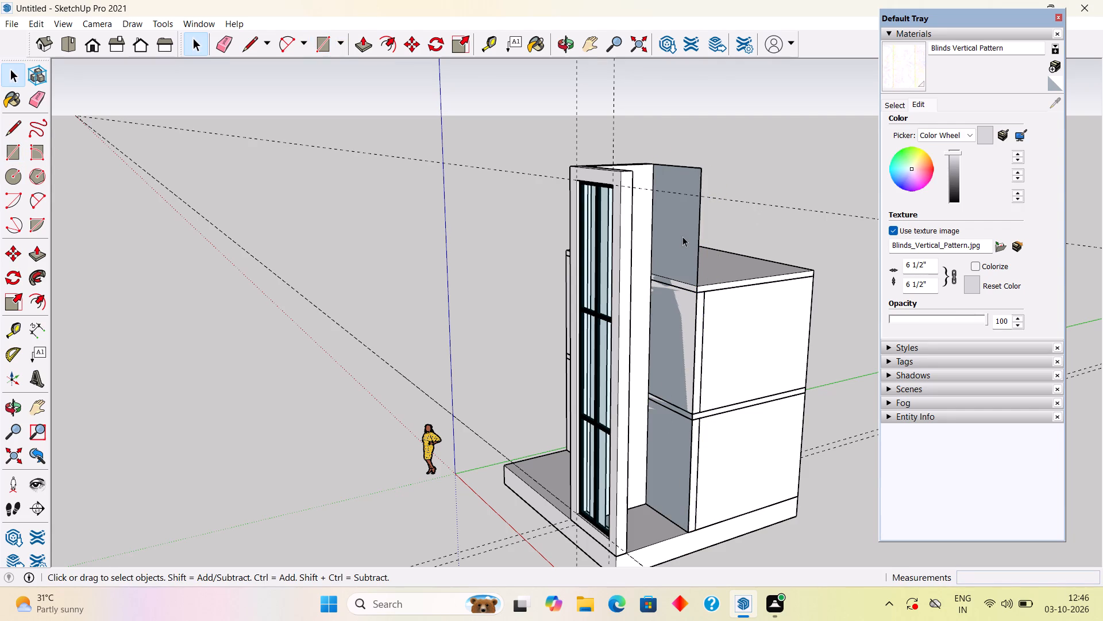
Thicken the new rectangle behind the tower with Push/Pull, first by 0.5" and again by 1".
click(682, 236)
key(p)
click(682, 236)
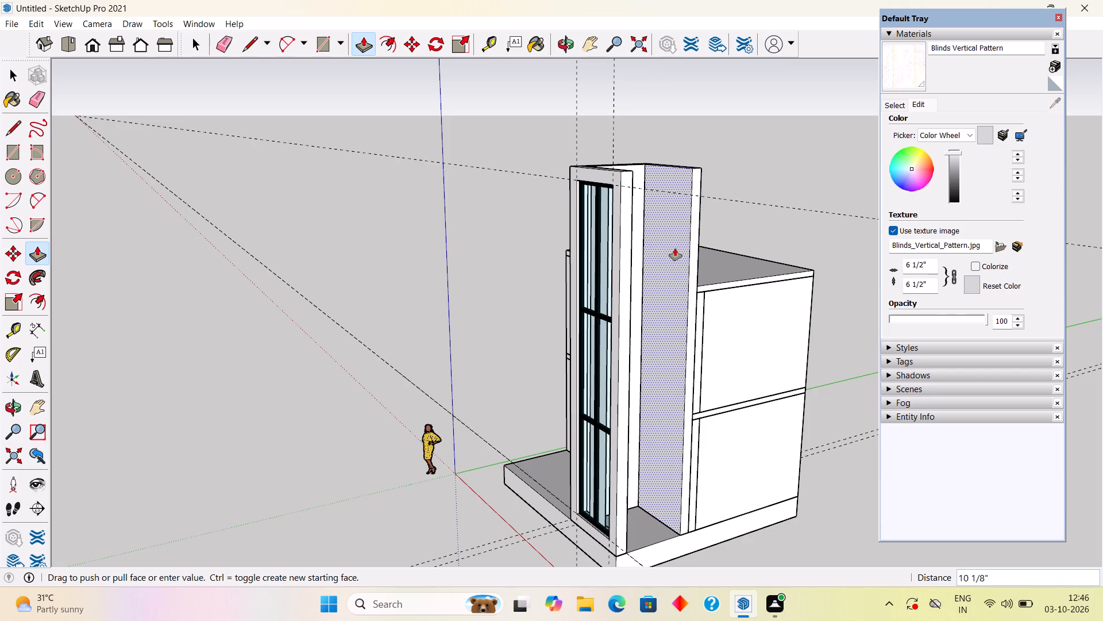
text(.5")
key(Return)
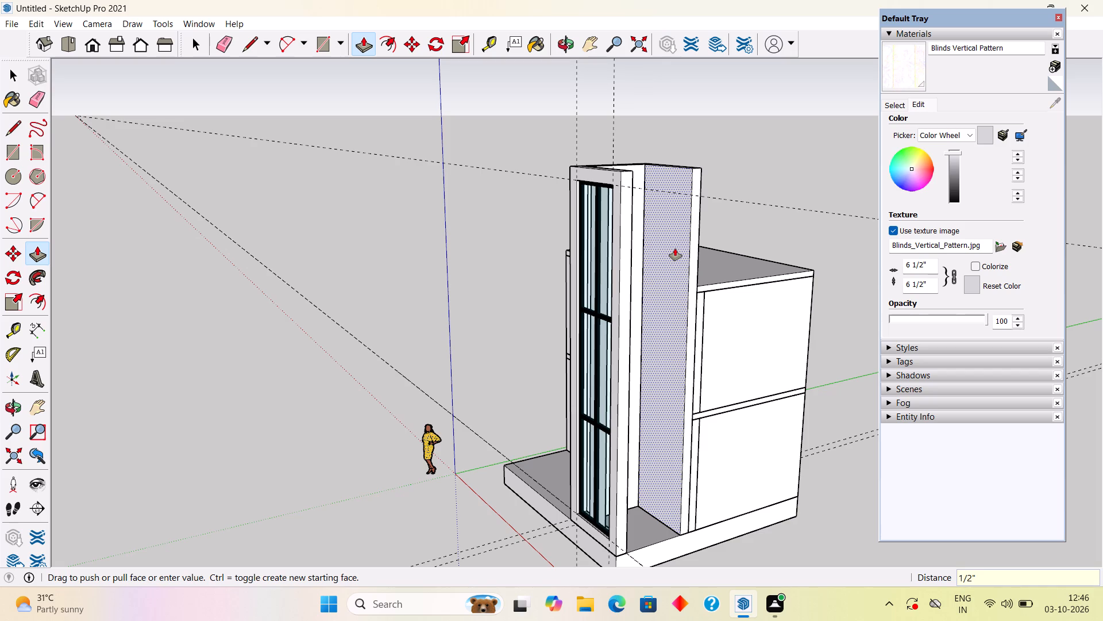
click(675, 248)
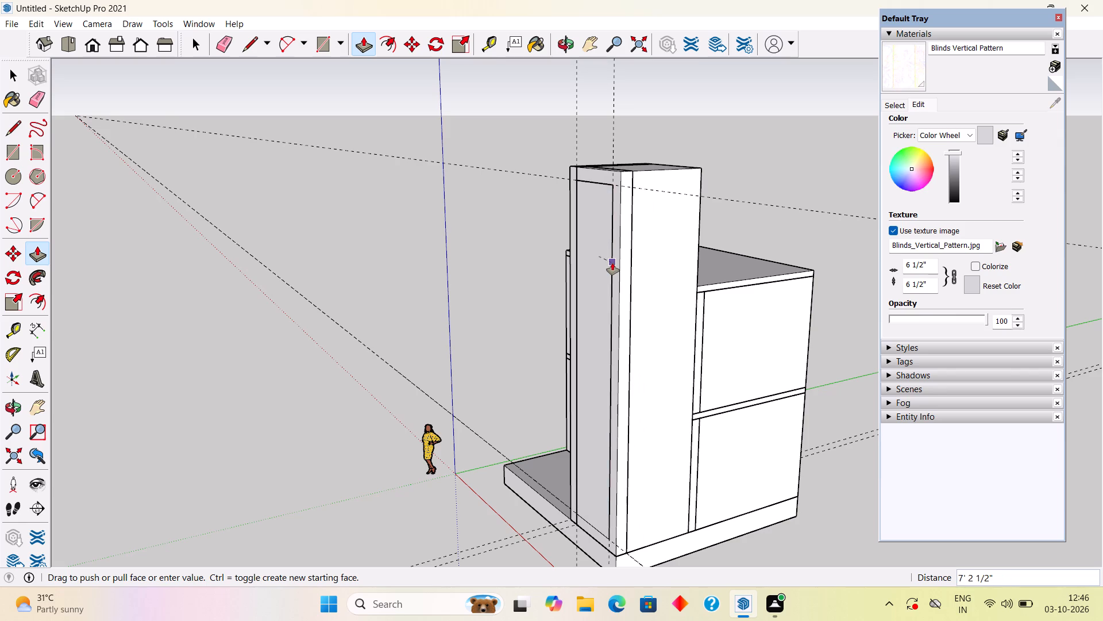
text(1")
key(Return)
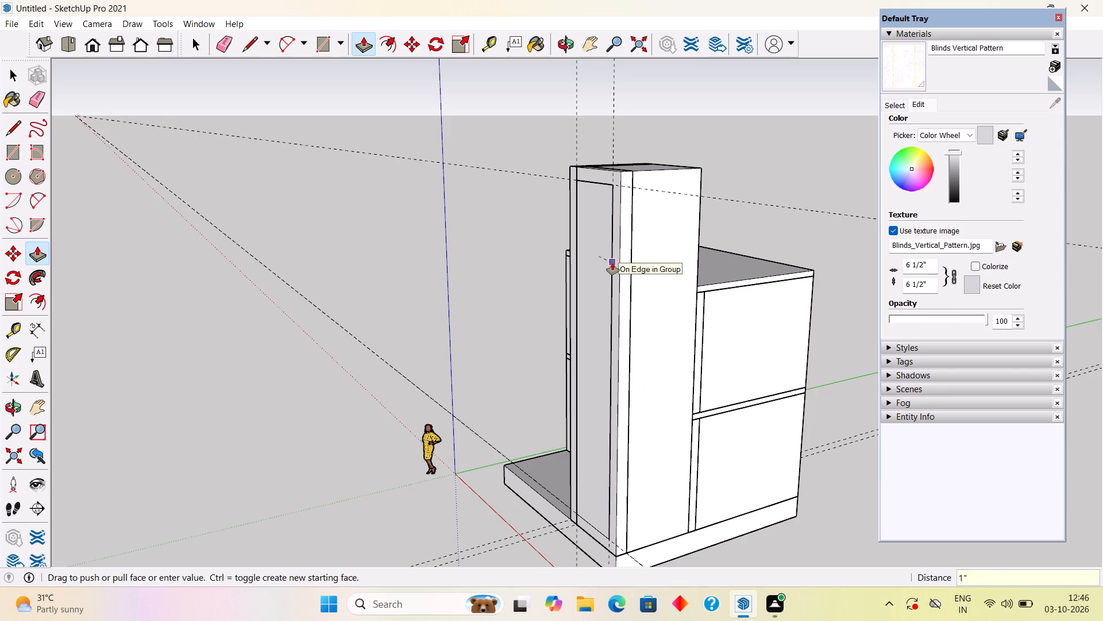
Group all the geometry of the thin wall behind the tower, and deselect it.
key(space)
triple_click(684, 234)
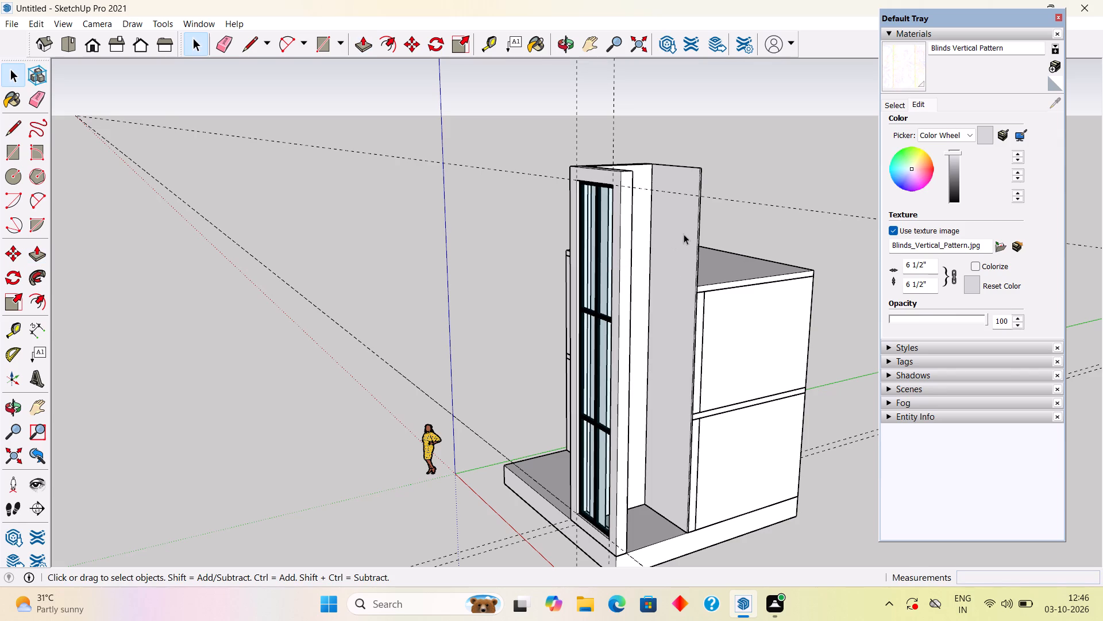
right_click(684, 228)
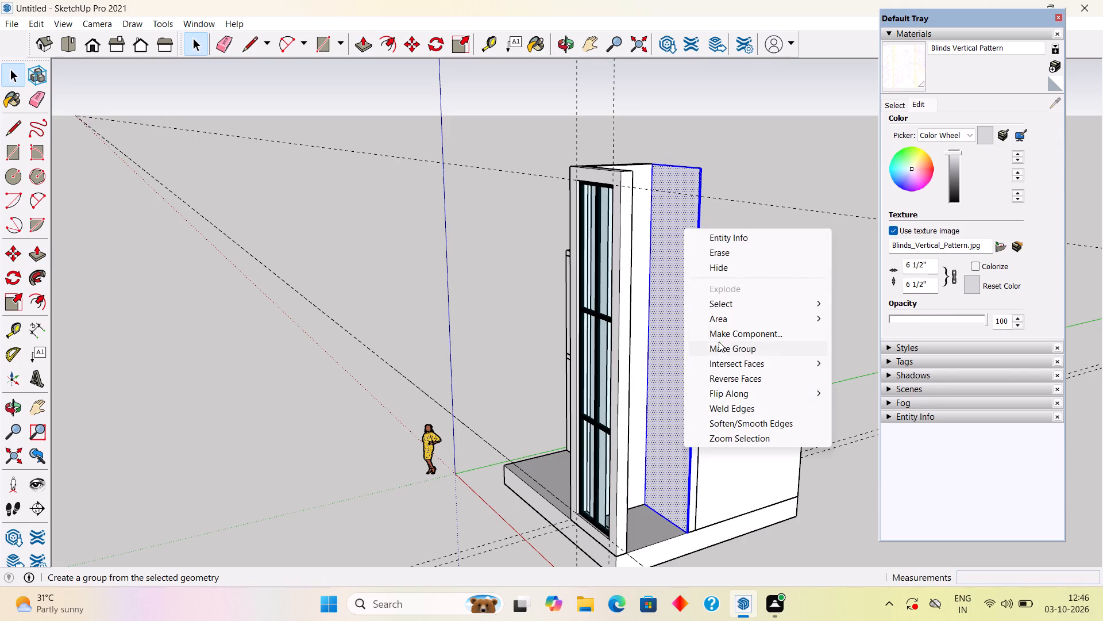
click(719, 348)
scroll(702, 362, down, 1)
middle_drag(673, 471, 530, 434)
scroll(580, 546, up, 5)
middle_drag(581, 549, 530, 504)
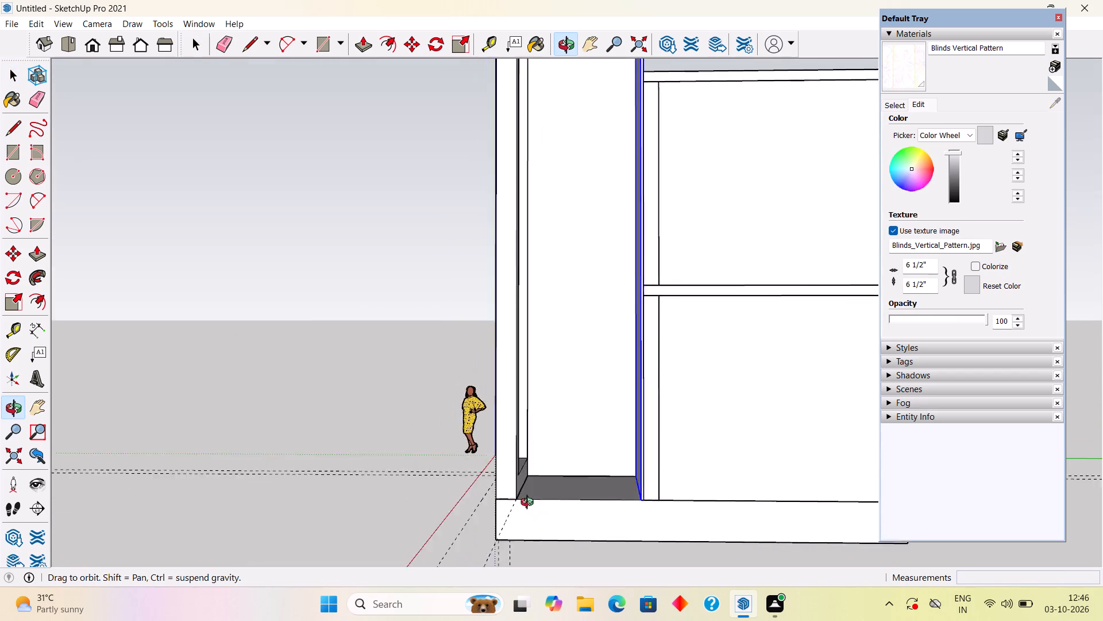
middle_drag(530, 504, 509, 512)
middle_drag(539, 434, 574, 473)
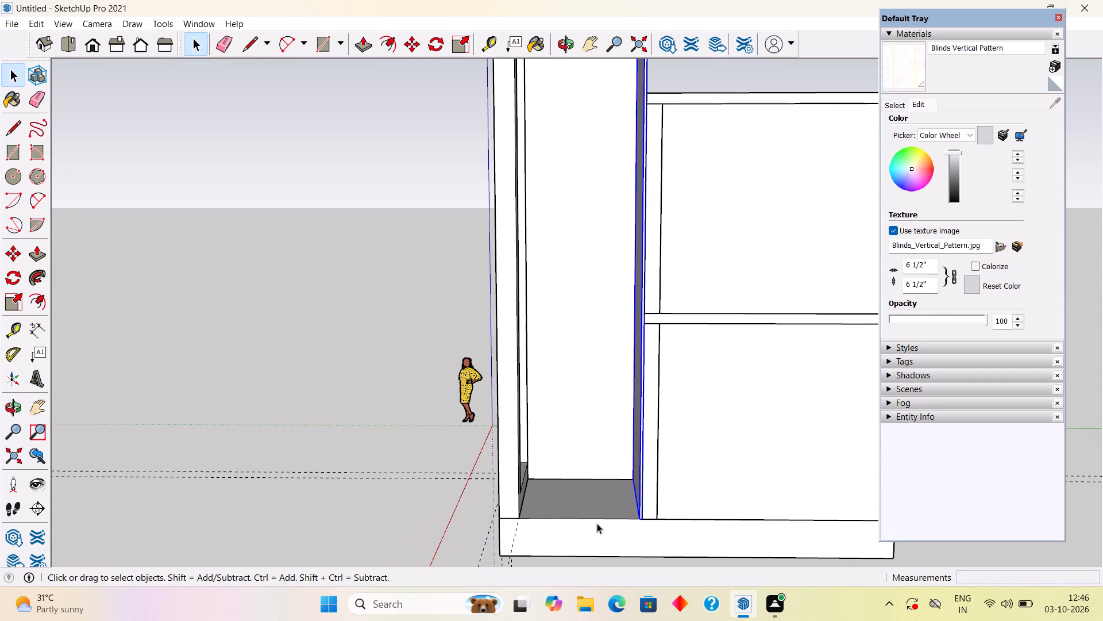
scroll(600, 498, down, 8)
click(707, 249)
Place a guide 9" in from the outer edge of the base, across the floor in the tower's open side.
middle_drag(631, 495, 614, 566)
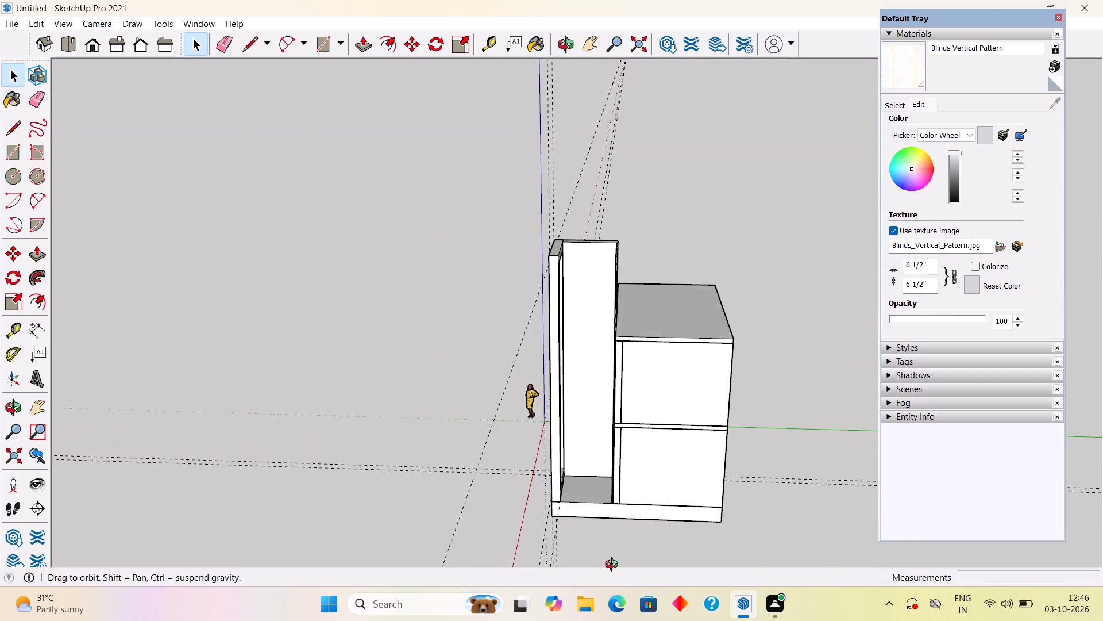
middle_drag(614, 566, 614, 566)
scroll(614, 566, down, 1)
scroll(610, 565, up, 10)
middle_drag(546, 447, 553, 557)
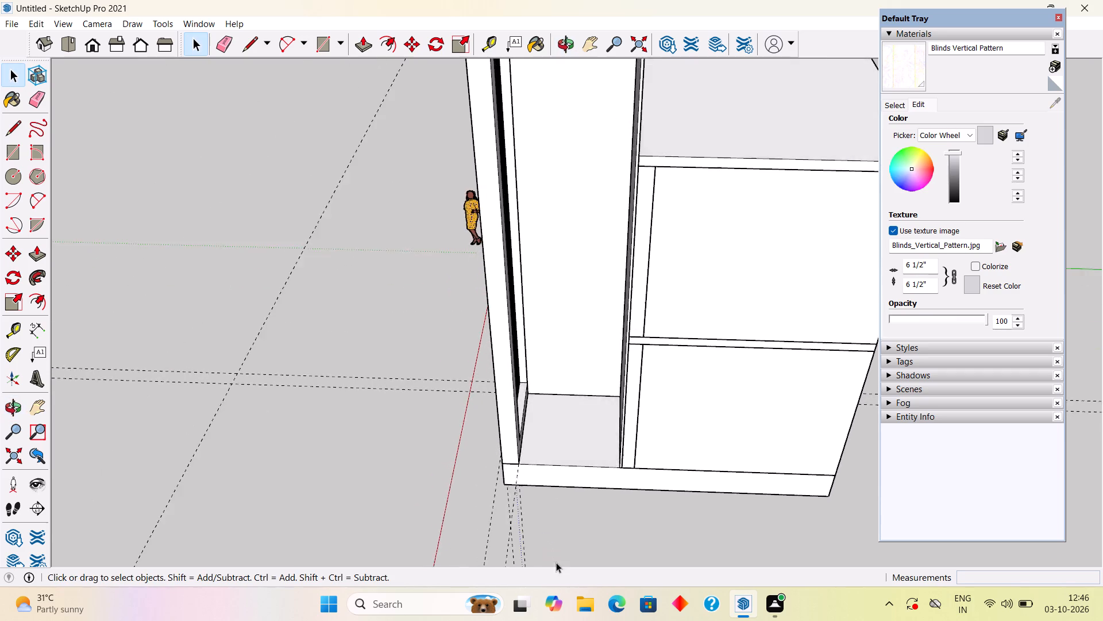
scroll(557, 563, down, 1)
scroll(562, 505, up, 4)
key(t)
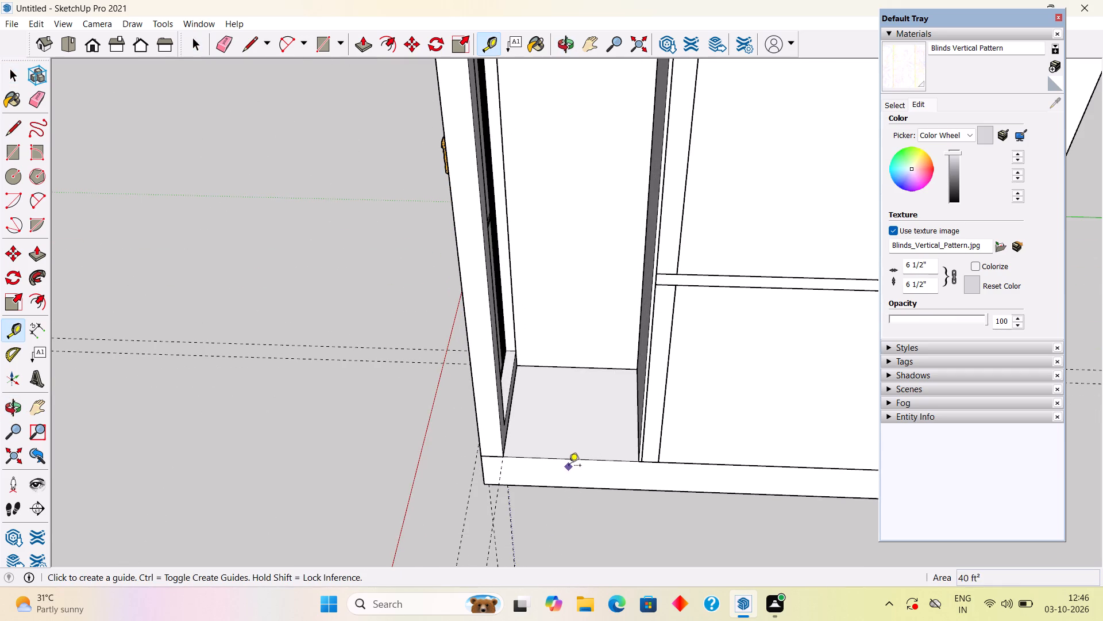
click(569, 461)
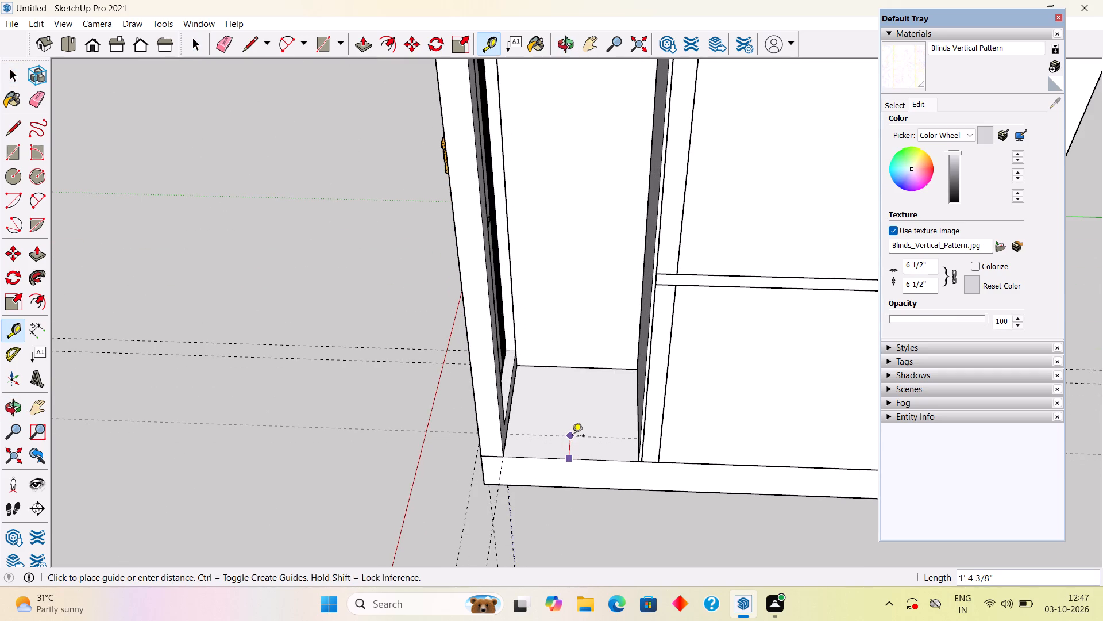
text(9")
key(Return)
key(space)
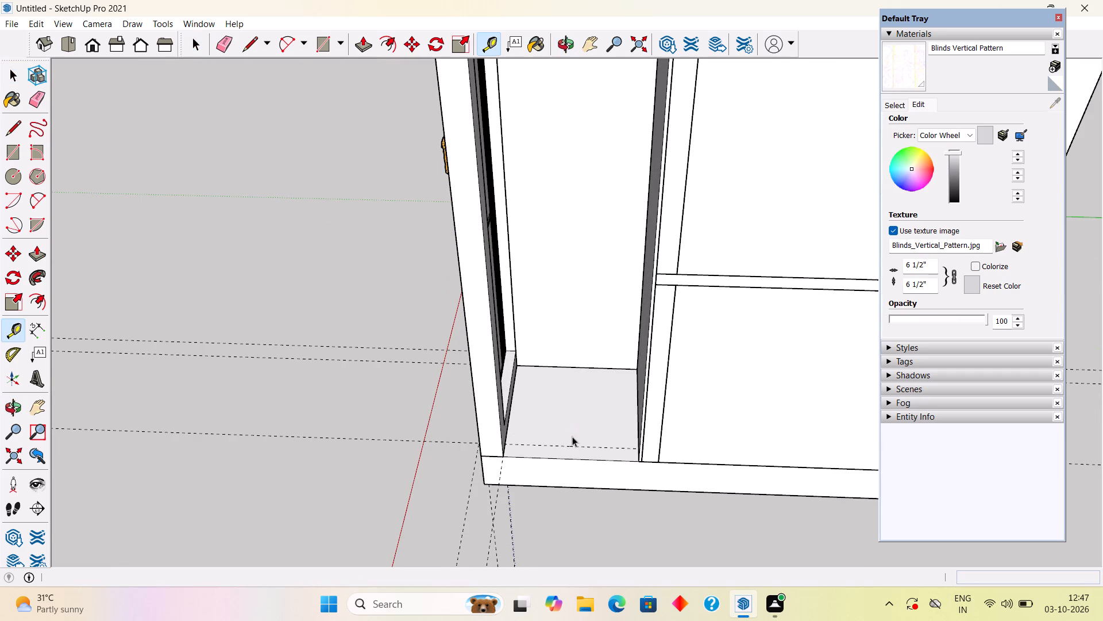
Draw a 9" deep rectangle on the tower floor, from the guide at the front wall to the thin rear wall's outer corner.
text(r)
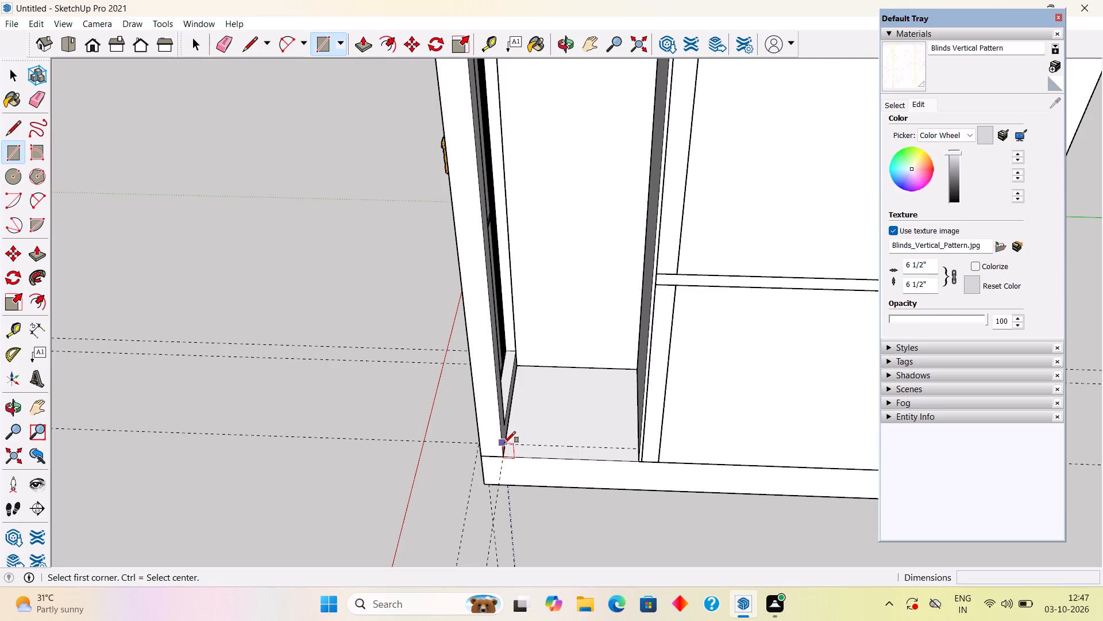
scroll(519, 445, up, 10)
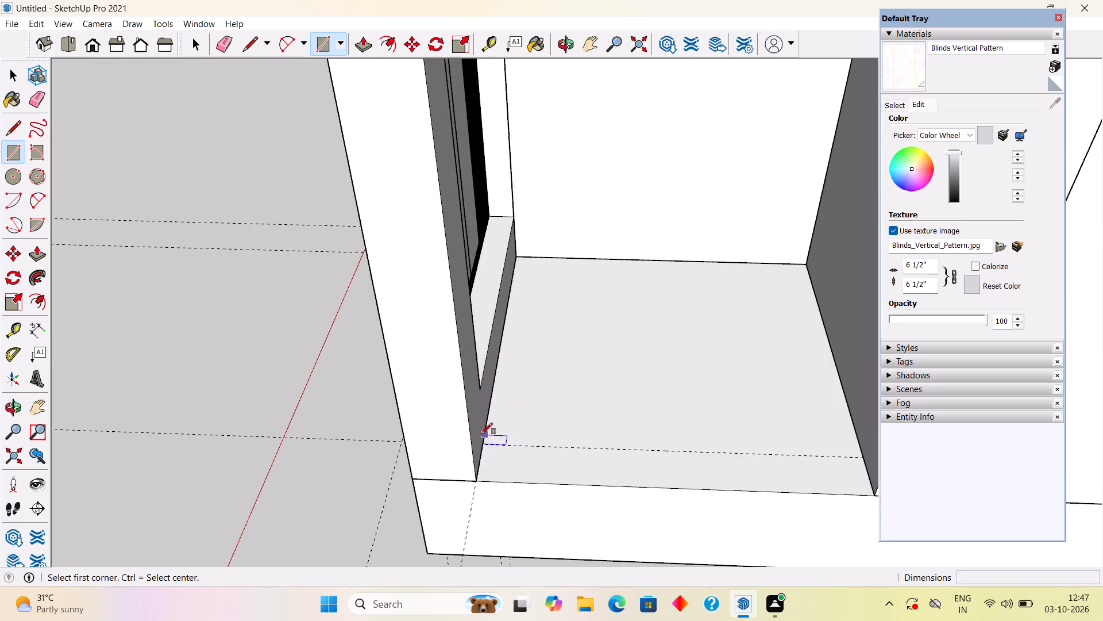
click(481, 446)
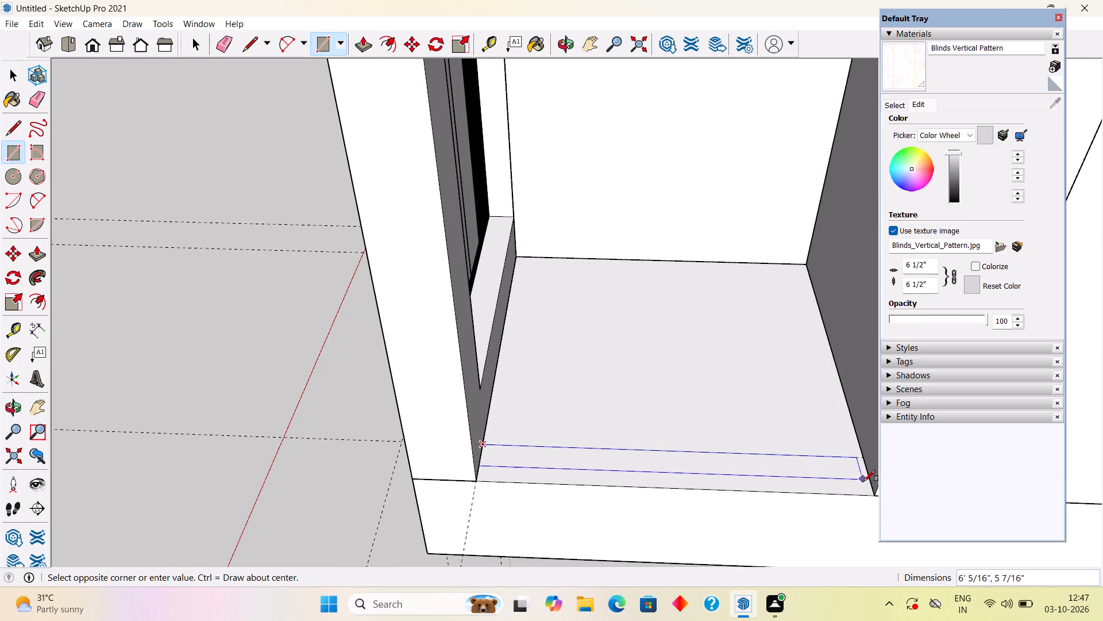
click(875, 497)
key(space)
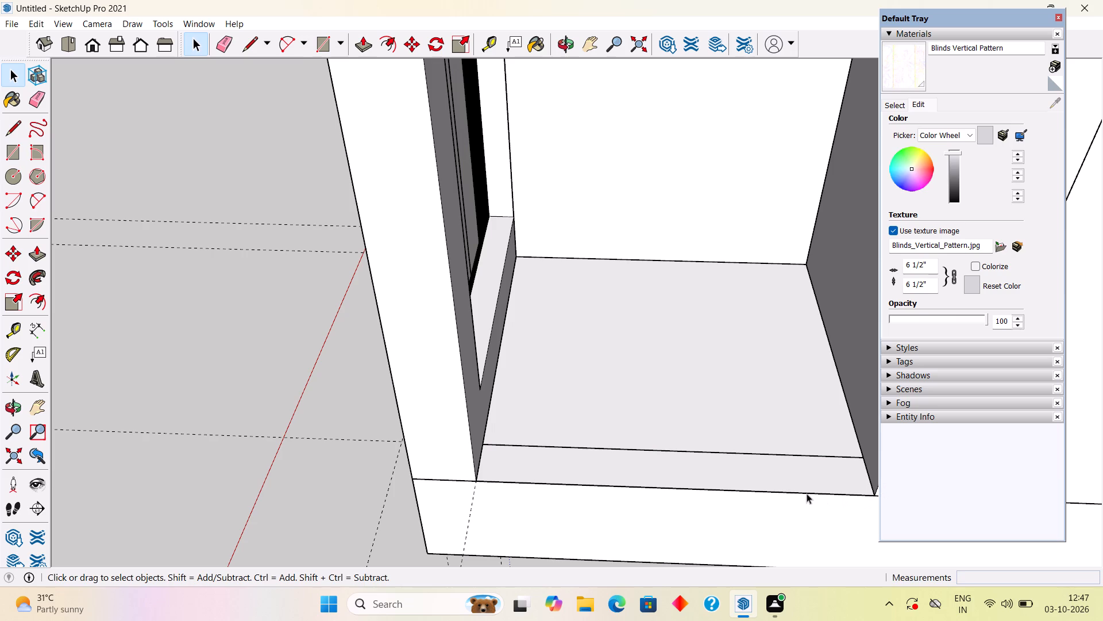
Push/Pull the floor strip up 30' to the tower's top to form the side wall.
key(p)
click(743, 482)
scroll(747, 440, down, 17)
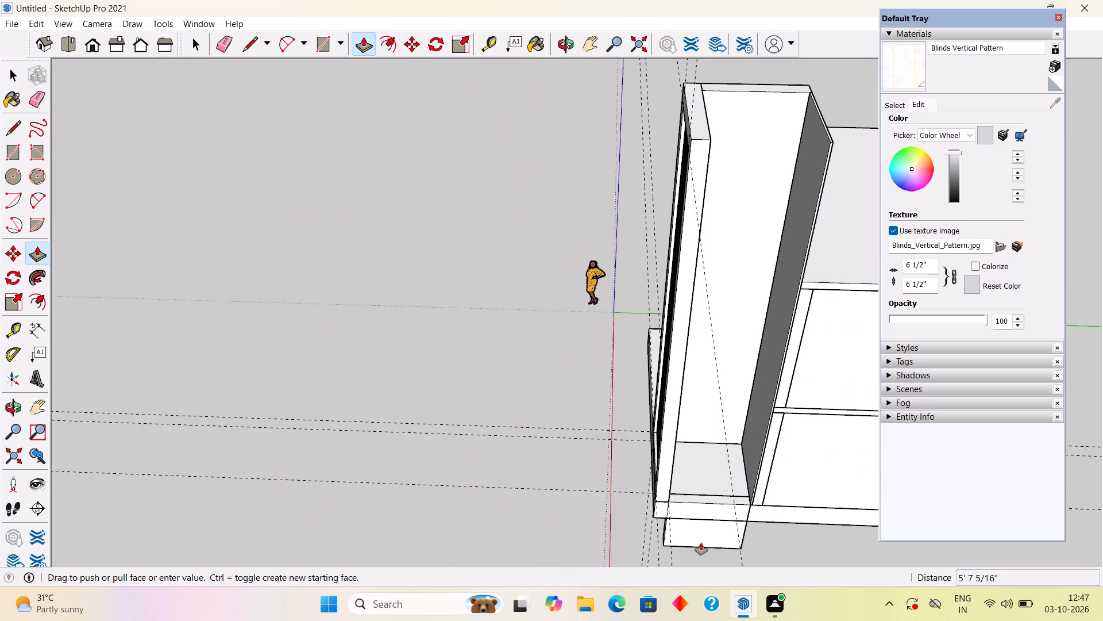
scroll(701, 543, down, 4)
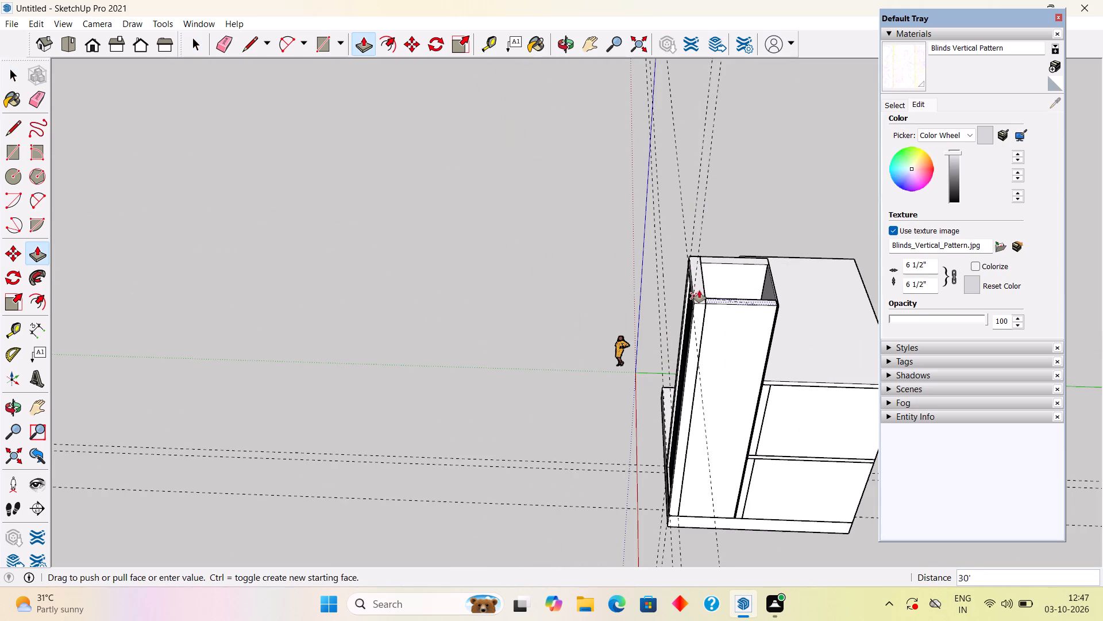
click(701, 291)
key(space)
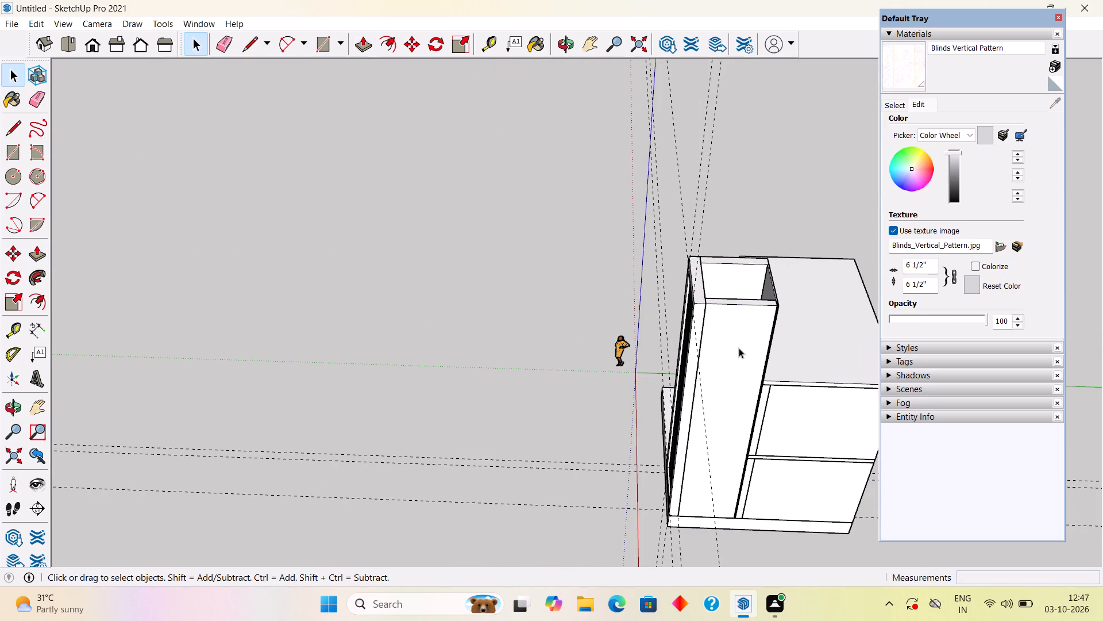
Group all the geometry of the new 30' side wall of the tower, and deselect it.
triple_click(739, 348)
right_click(739, 348)
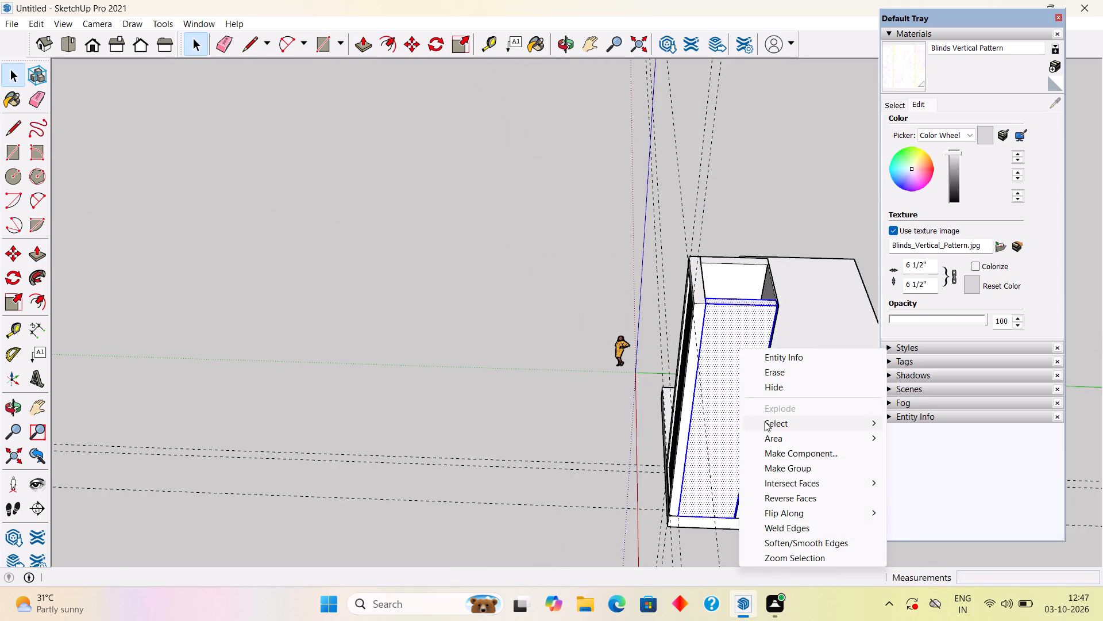
click(778, 464)
click(603, 384)
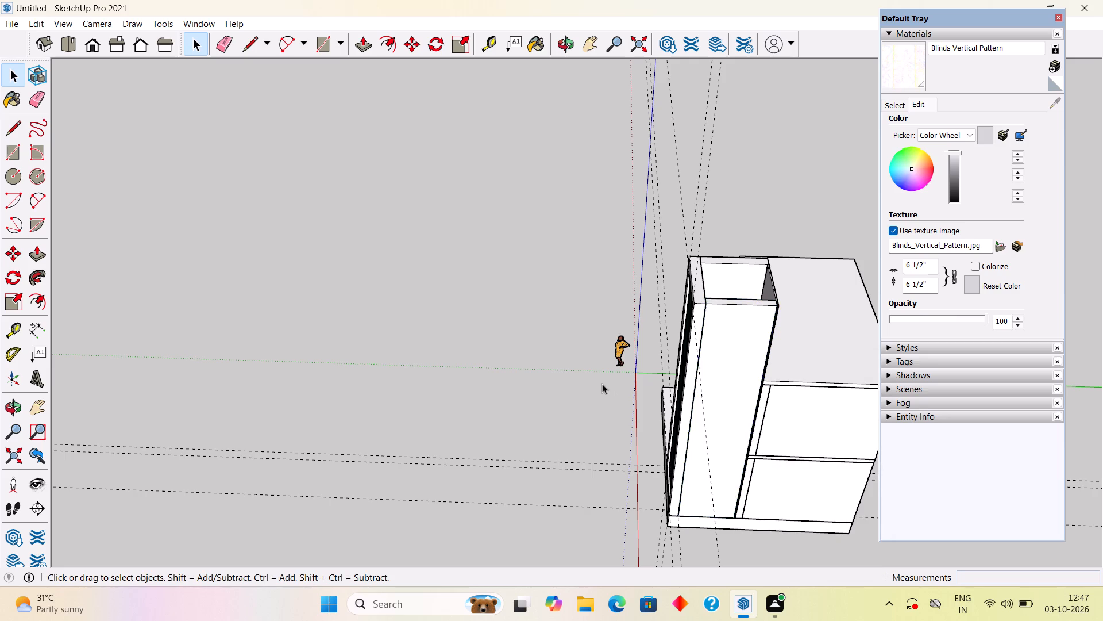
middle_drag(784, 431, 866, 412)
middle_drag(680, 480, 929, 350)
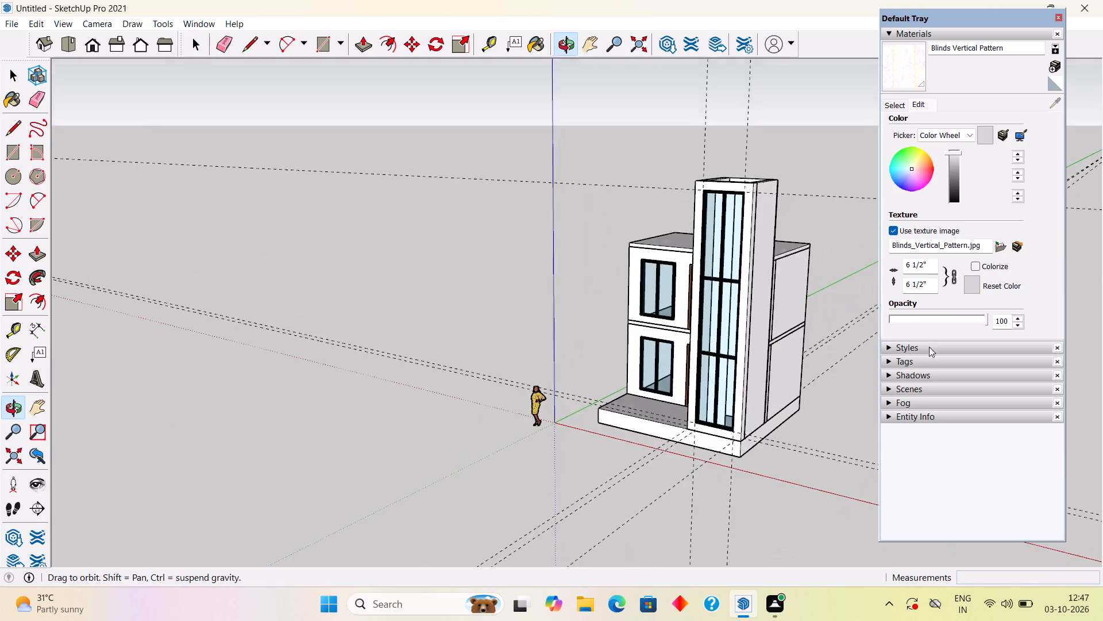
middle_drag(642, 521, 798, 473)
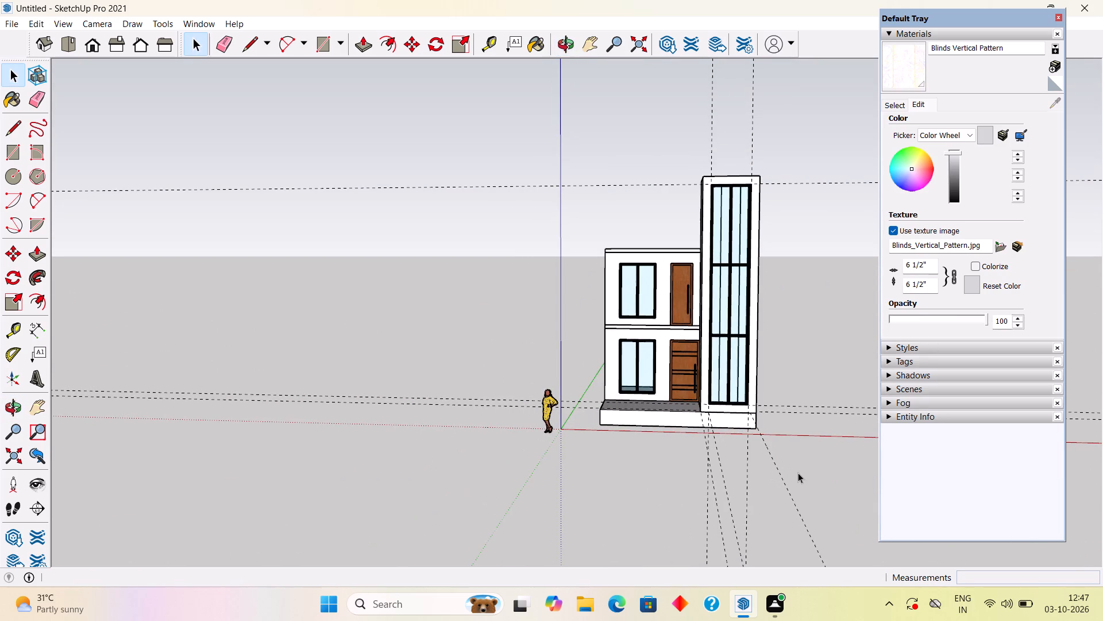
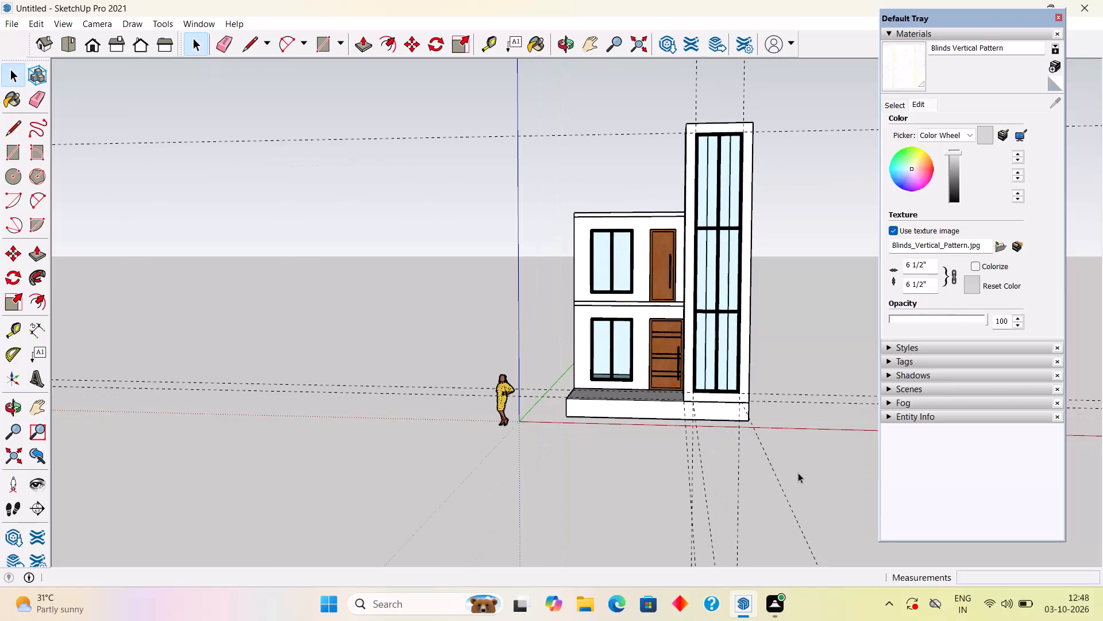
Delete all the guides in the model, keeping the house geometry.
scroll(798, 473, up, 3)
scroll(728, 266, down, 8)
middle_drag(674, 270, 682, 279)
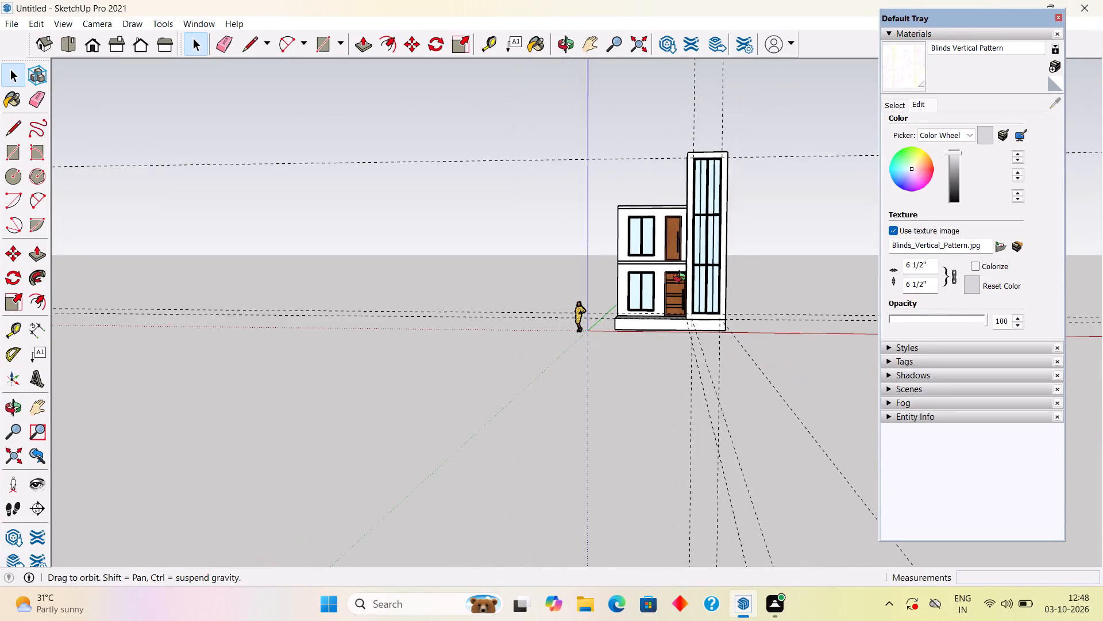
middle_drag(682, 279, 726, 355)
scroll(702, 342, up, 10)
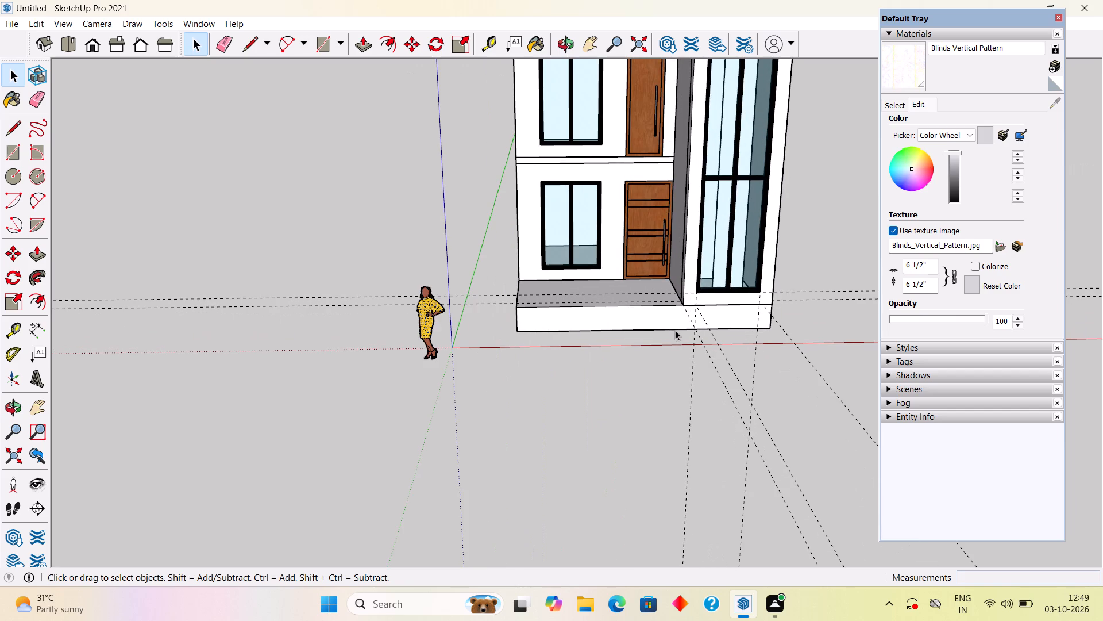
click(36, 23)
click(72, 150)
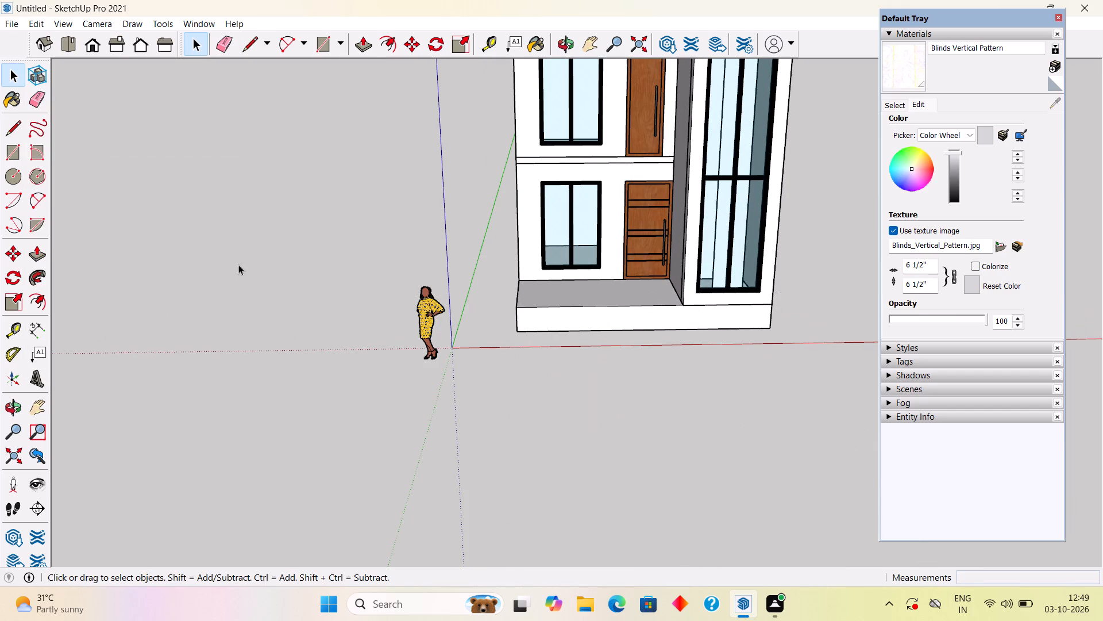
Examine the house's front, porch floor, base and tower from the front, side and above.
scroll(279, 277, down, 7)
scroll(512, 340, down, 2)
middle_drag(534, 315, 522, 244)
scroll(522, 244, up, 1)
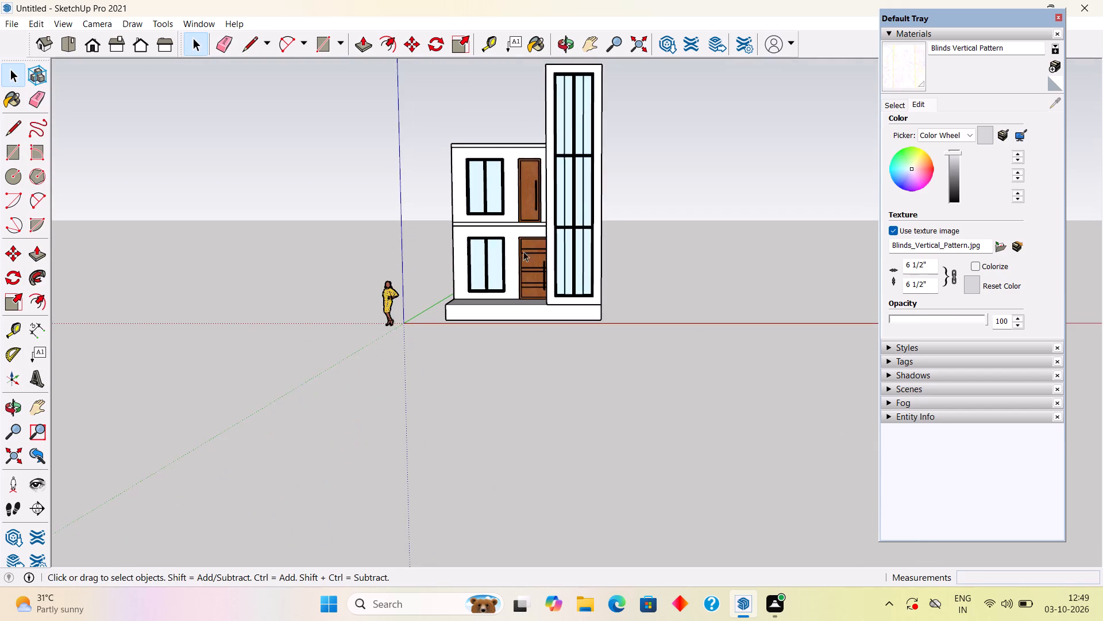
scroll(523, 262, up, 2)
middle_drag(538, 210, 708, 250)
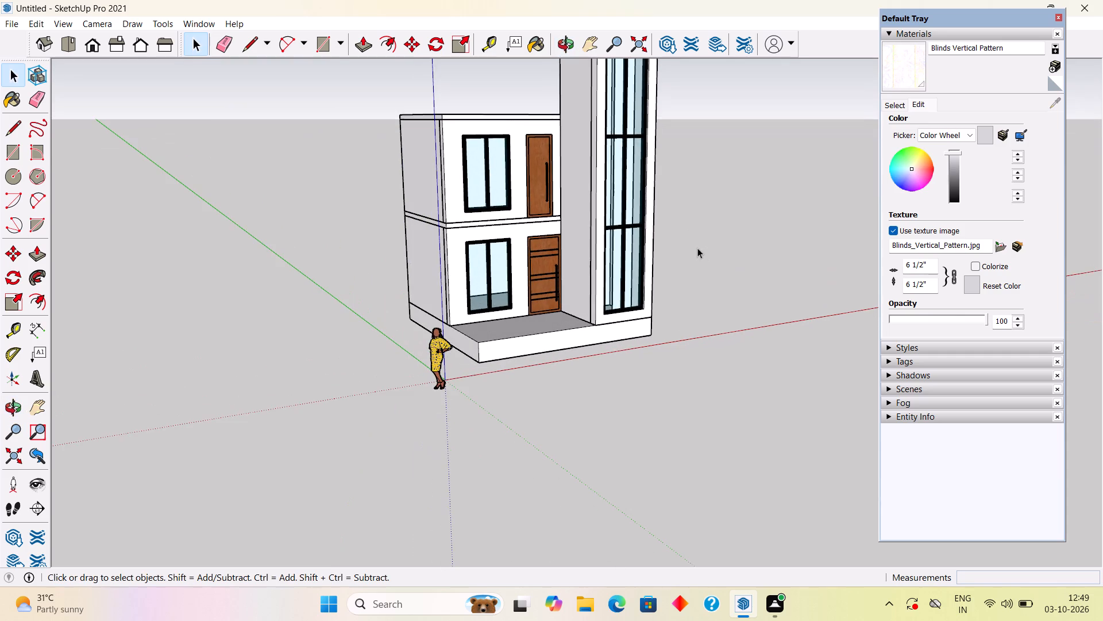
scroll(624, 237, up, 5)
scroll(579, 224, up, 5)
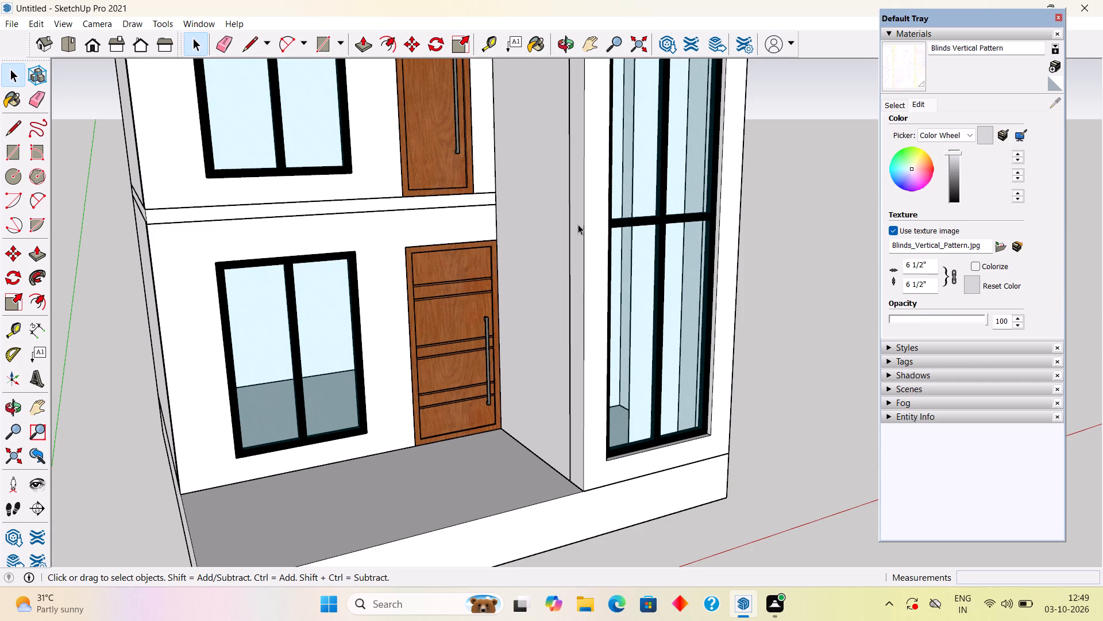
scroll(509, 260, down, 2)
scroll(375, 383, down, 11)
scroll(546, 305, down, 4)
middle_drag(414, 431, 377, 517)
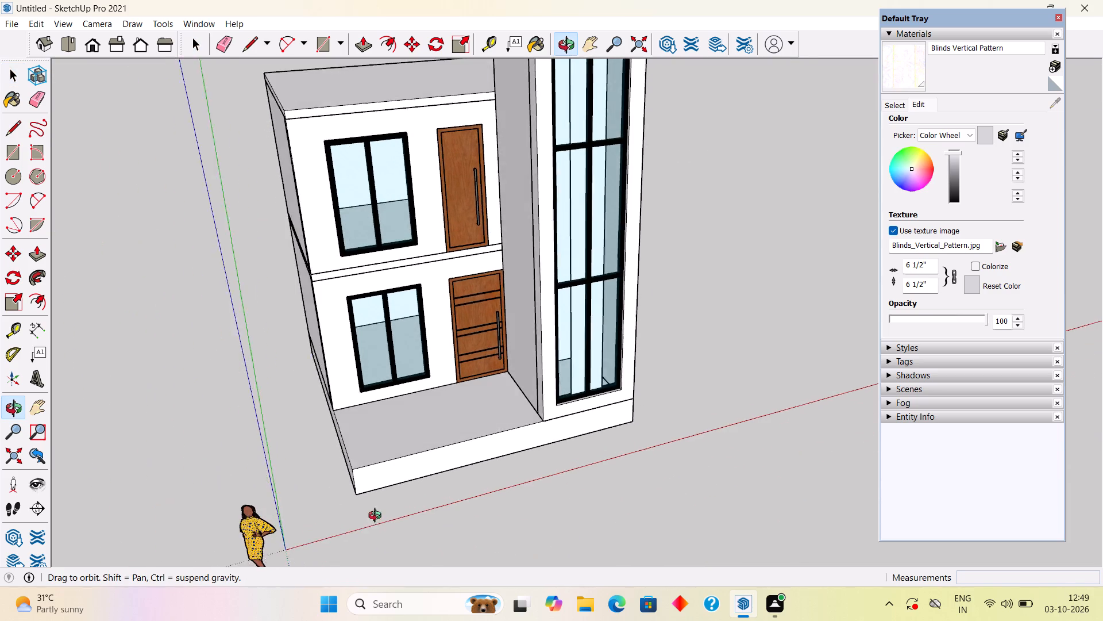
middle_drag(377, 517, 375, 524)
scroll(410, 460, up, 5)
middle_drag(433, 451, 673, 458)
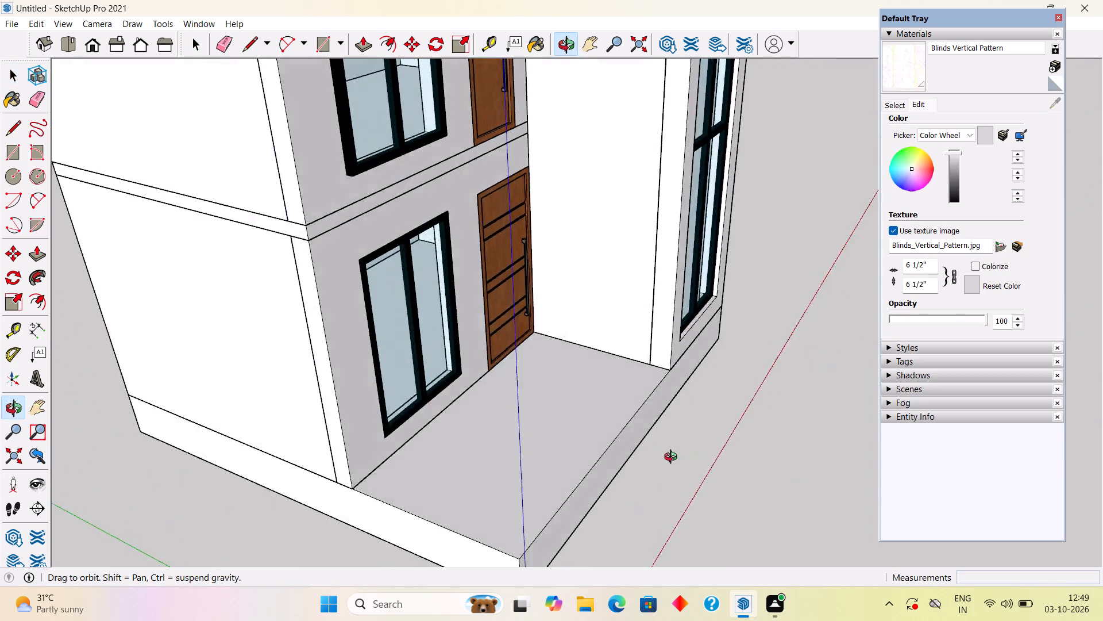
middle_drag(673, 458, 376, 526)
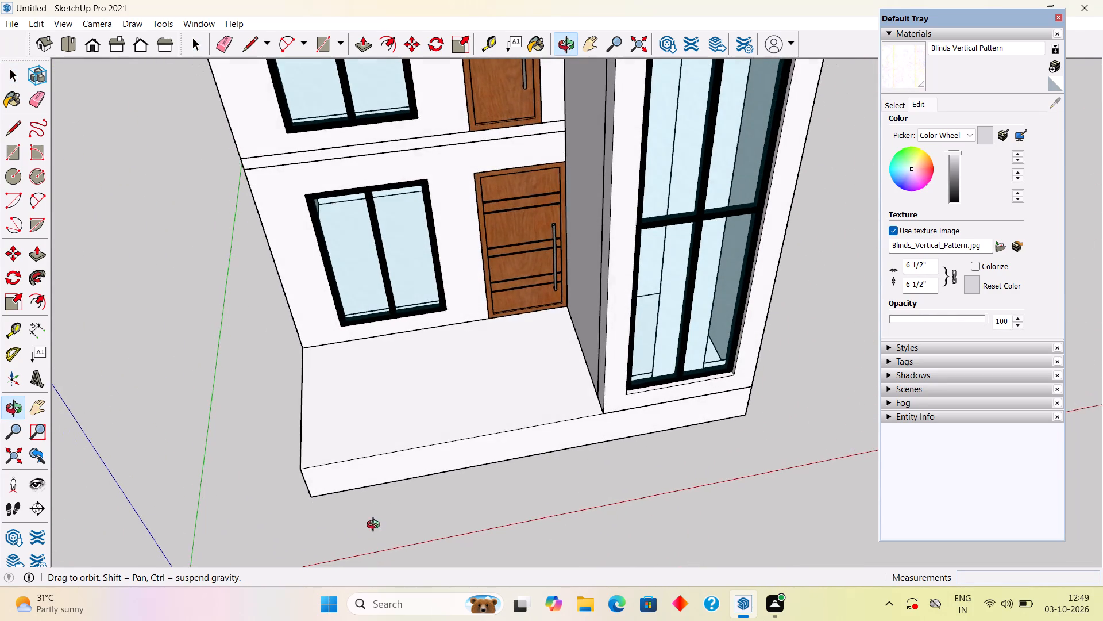
middle_drag(376, 526, 375, 518)
scroll(374, 463, up, 1)
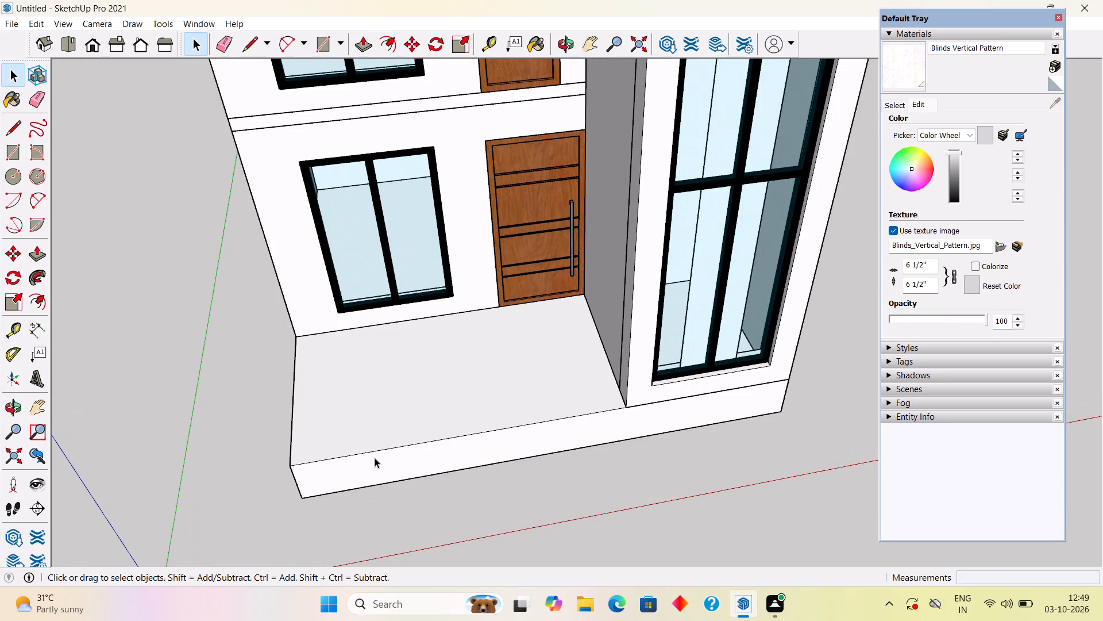
scroll(375, 458, down, 16)
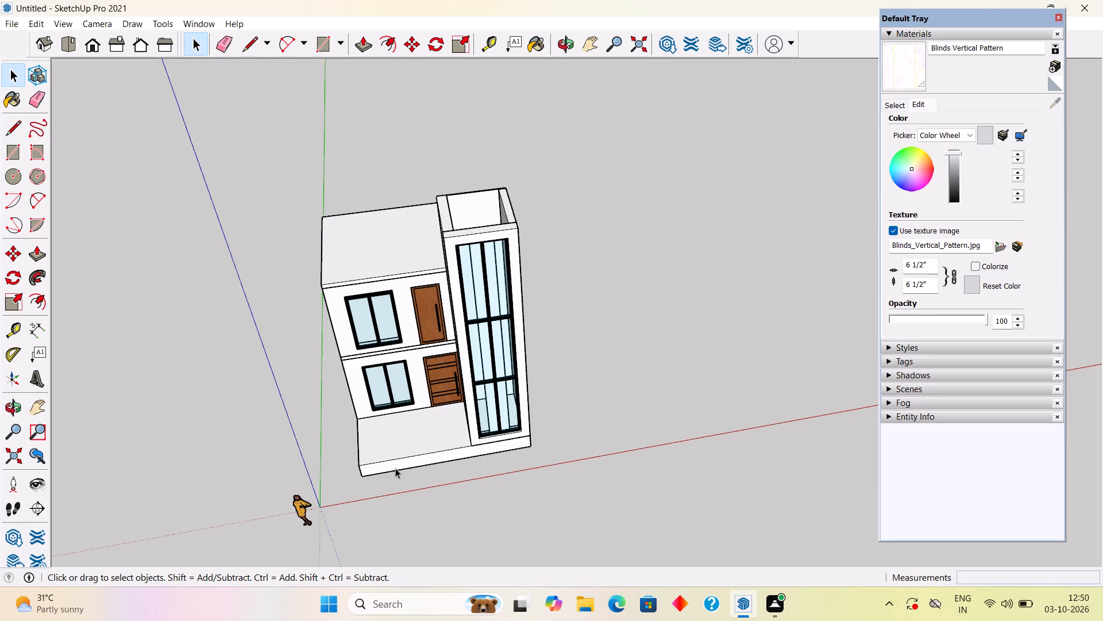
middle_drag(408, 416, 419, 308)
scroll(419, 307, up, 1)
scroll(435, 407, up, 1)
middle_drag(435, 407, 410, 277)
scroll(388, 463, up, 1)
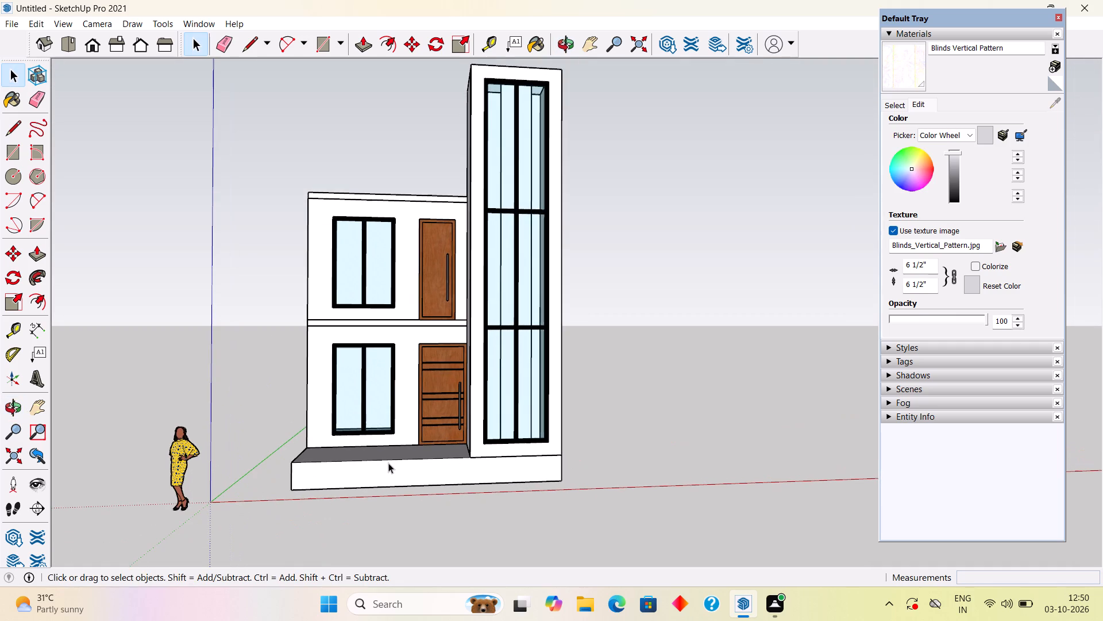
middle_drag(388, 463, 403, 473)
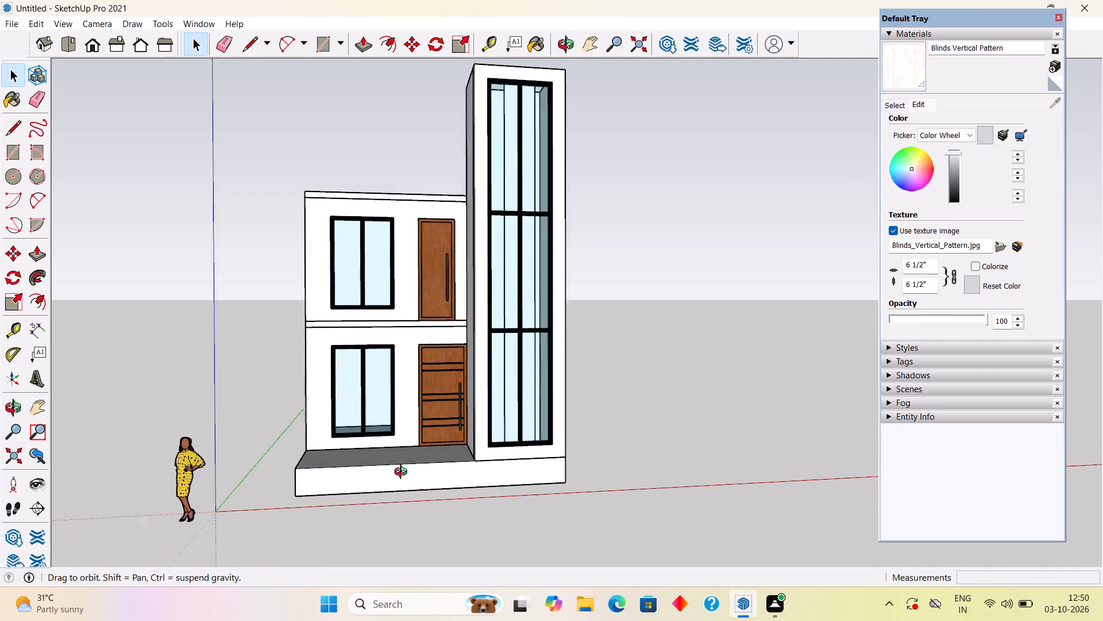
middle_drag(403, 473, 456, 537)
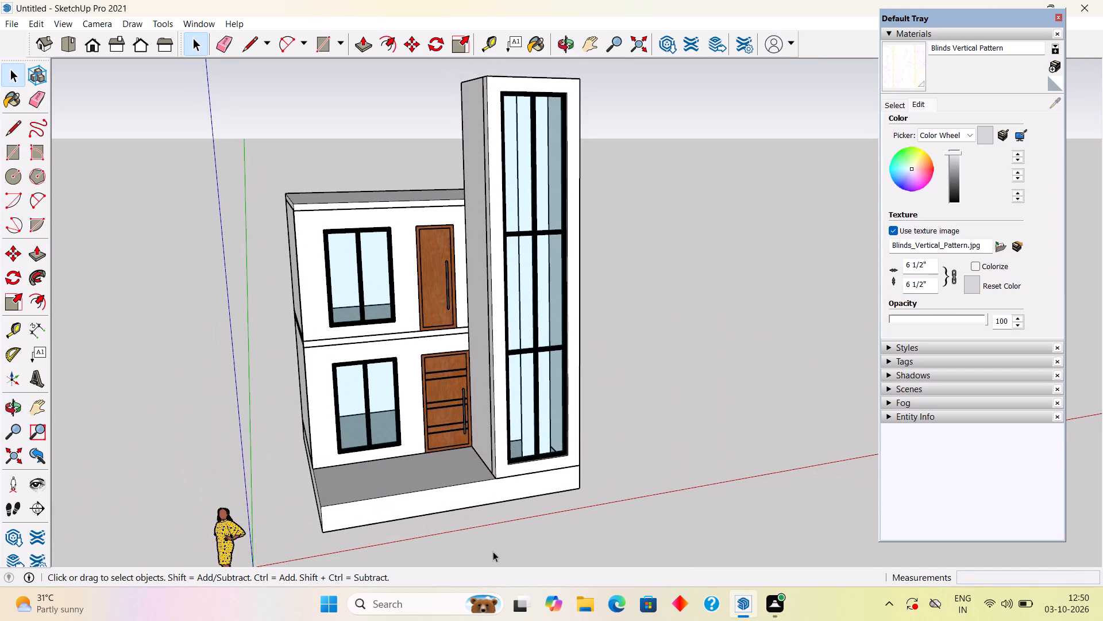
scroll(439, 525, up, 2)
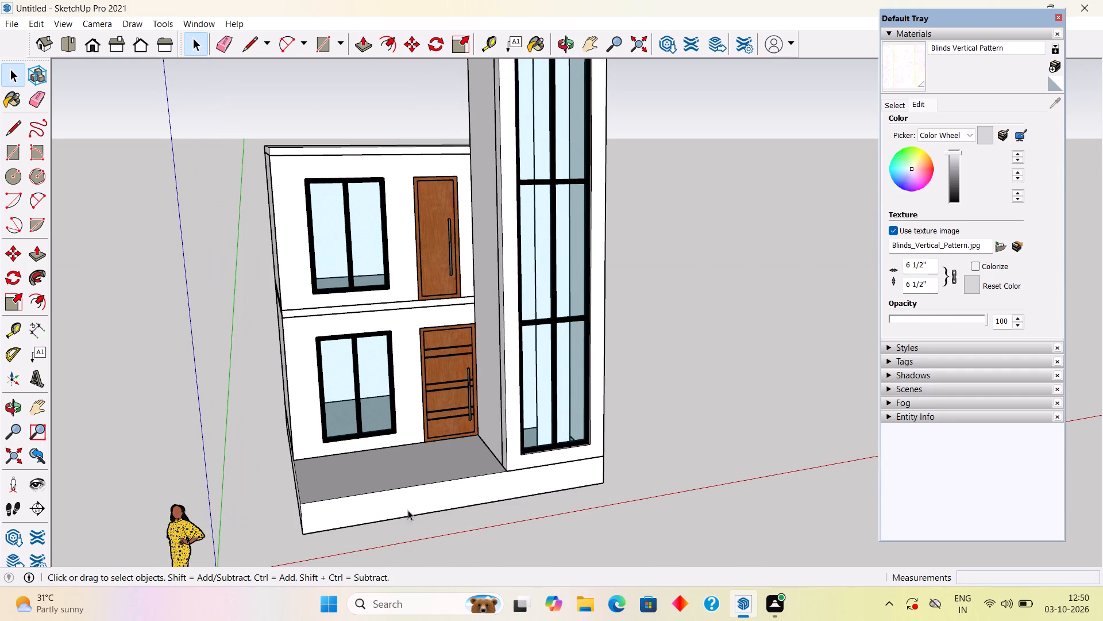
middle_drag(482, 353, 553, 354)
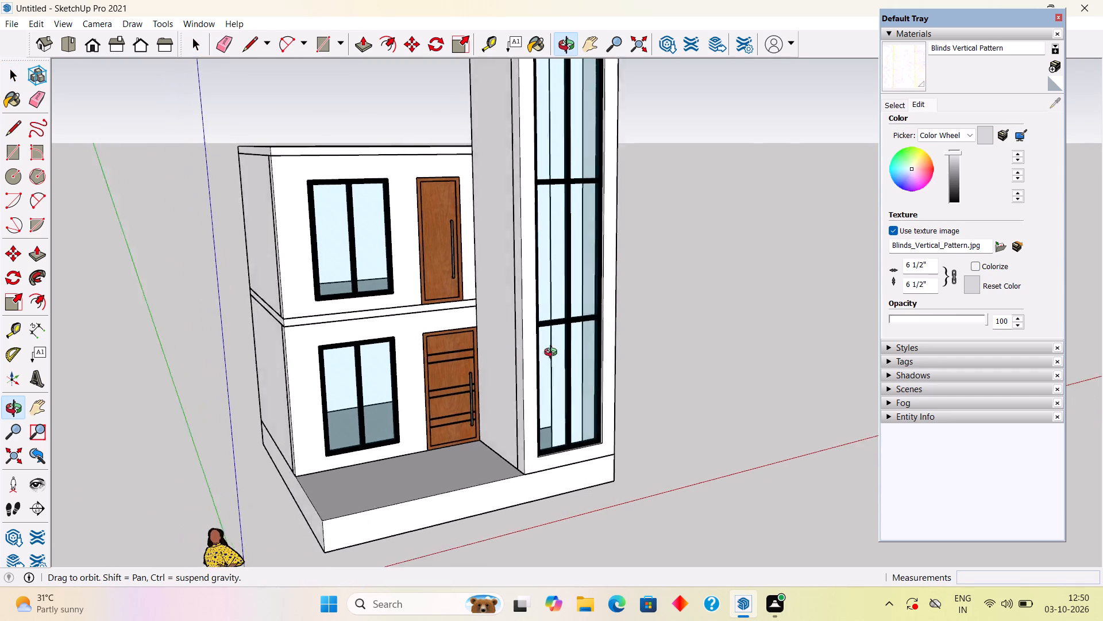
middle_drag(553, 354, 603, 363)
scroll(453, 345, down, 3)
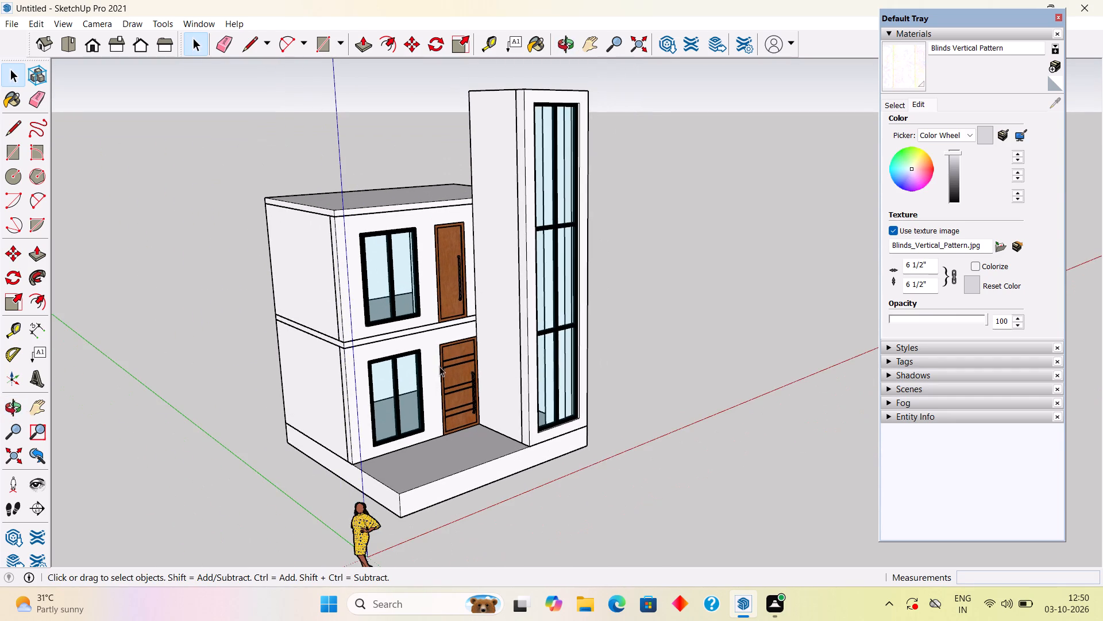
middle_drag(431, 370, 298, 415)
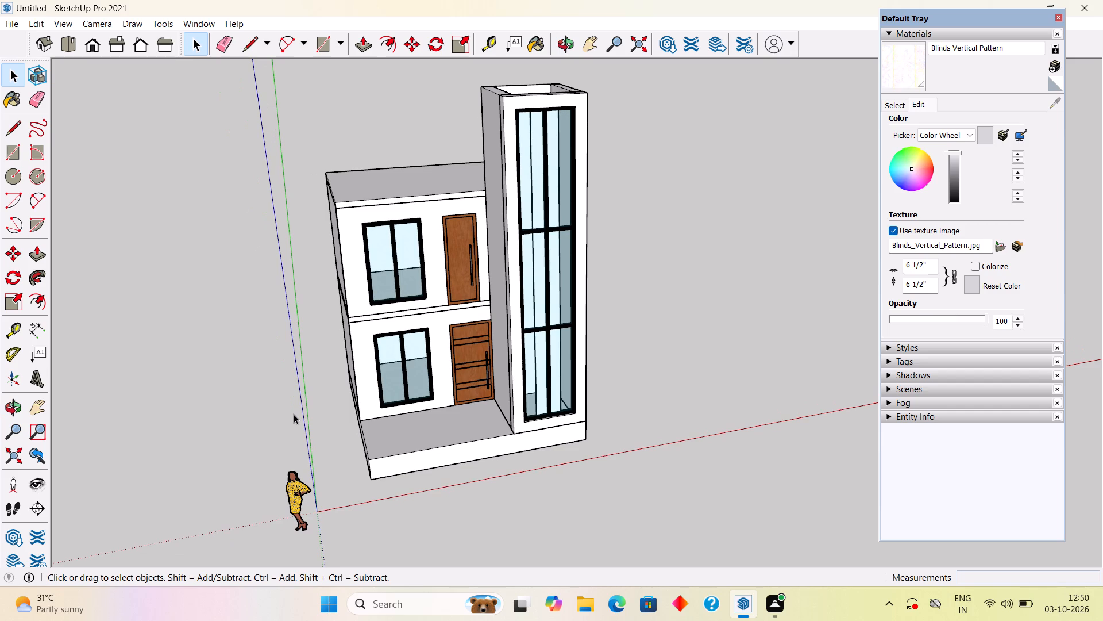
Place a guide line along the bottom front edge of the base, extending past its corners.
scroll(364, 486, up, 13)
scroll(368, 469, up, 12)
middle_drag(391, 490, 451, 461)
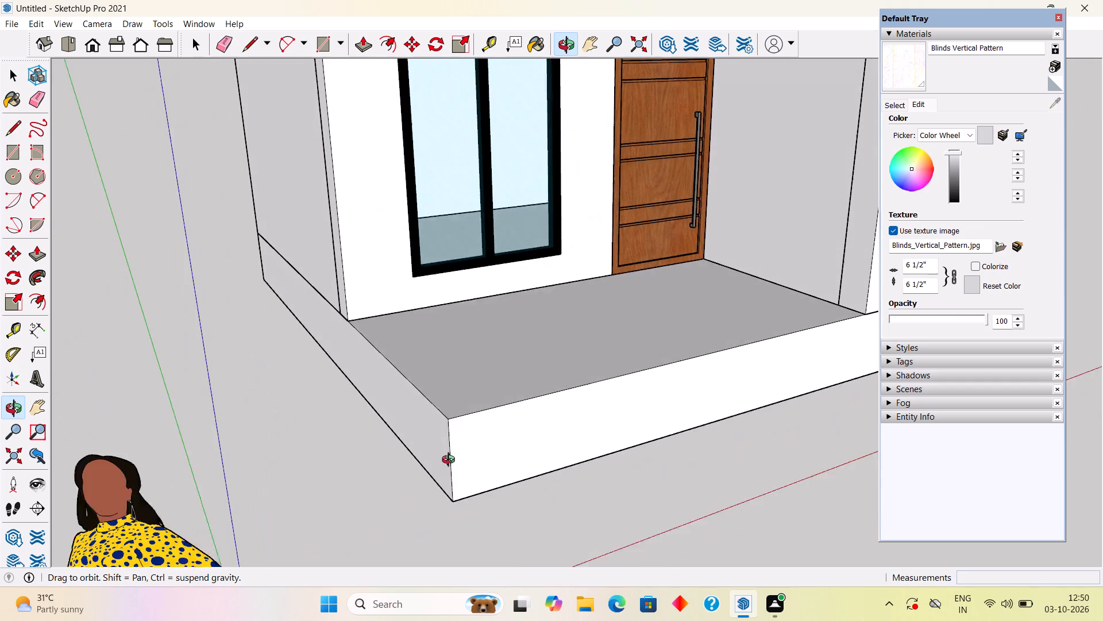
middle_drag(451, 461, 449, 465)
key(t)
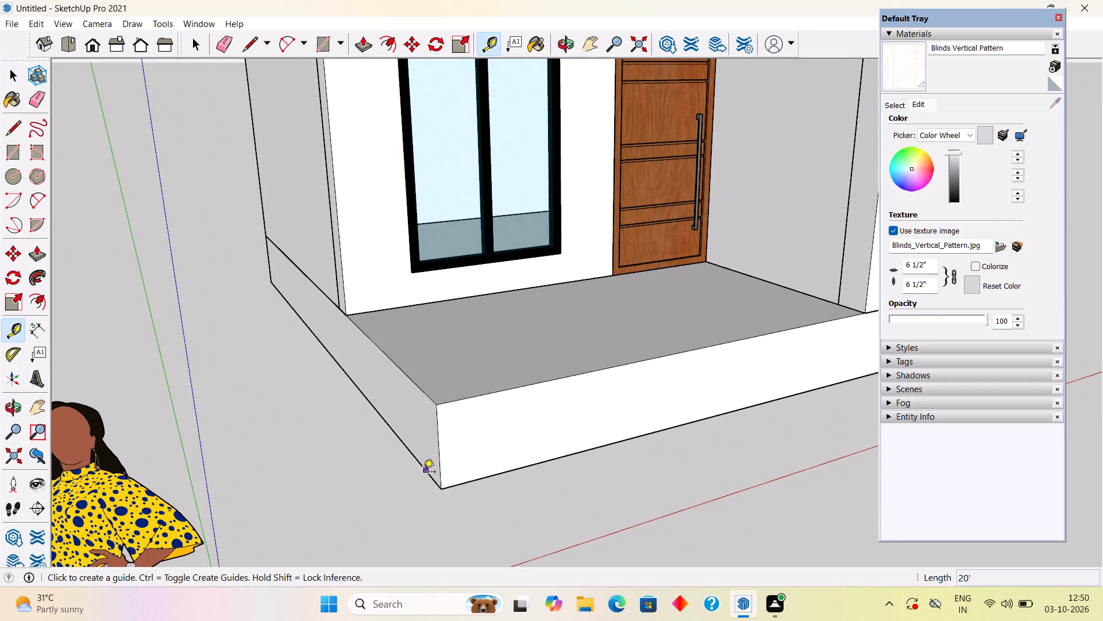
click(466, 486)
click(466, 486)
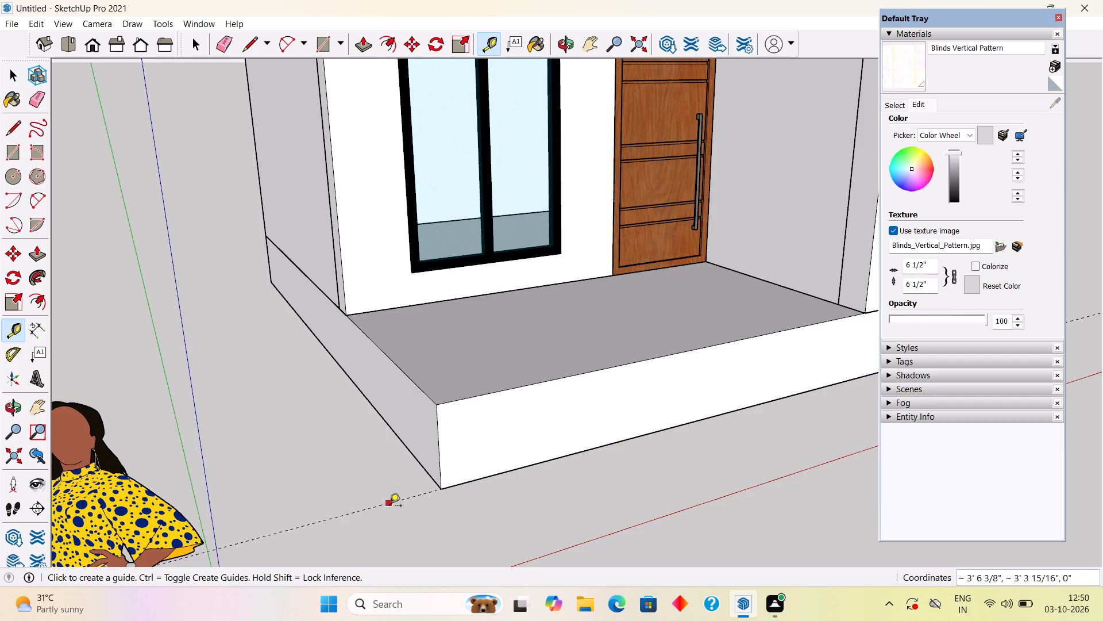
click(389, 507)
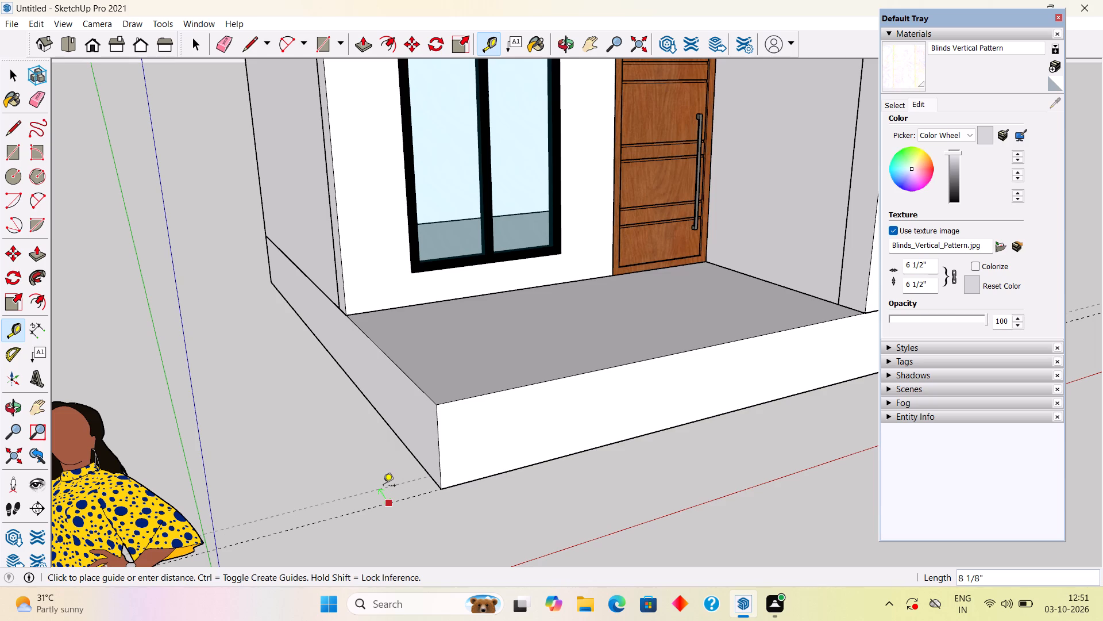
key(space)
Start a stair profile at the base's top front corner below the tower's outer side, with a 6" riser and an 11" tread.
scroll(383, 486, down, 9)
scroll(569, 490, down, 3)
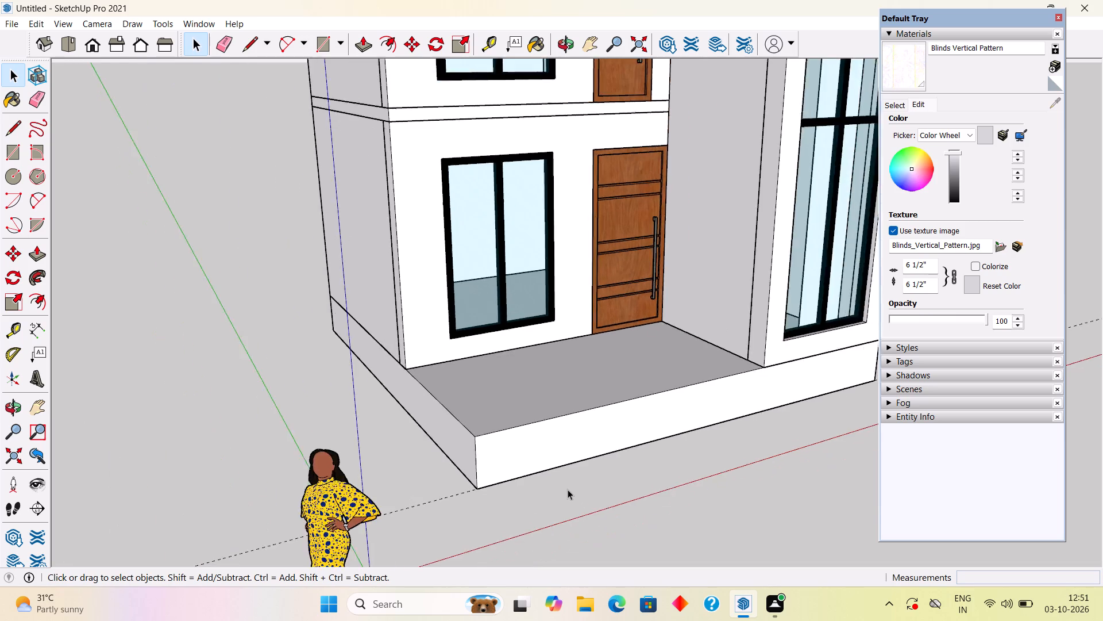
scroll(568, 489, down, 6)
middle_drag(674, 460, 508, 451)
scroll(508, 451, down, 6)
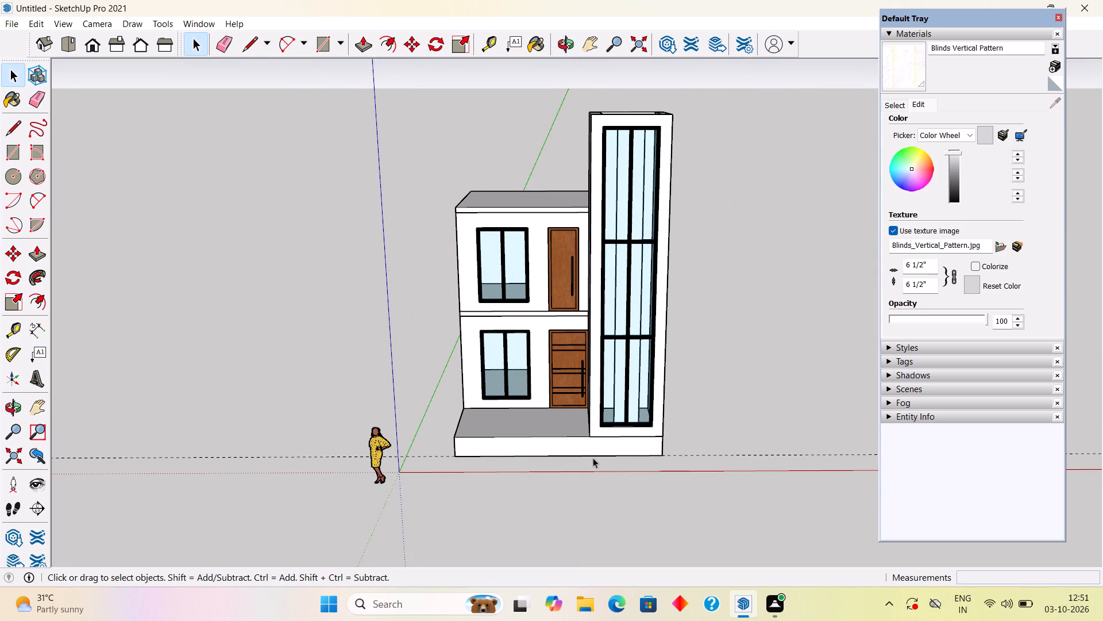
middle_drag(537, 422, 487, 355)
scroll(488, 356, up, 1)
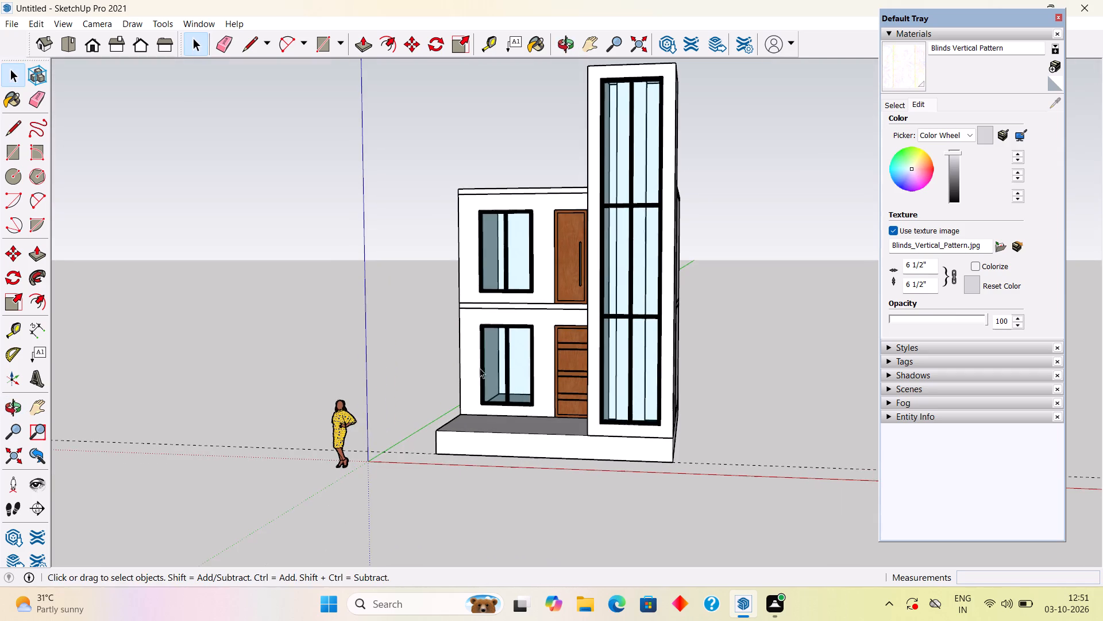
middle_drag(568, 437, 397, 449)
middle_drag(602, 443, 388, 463)
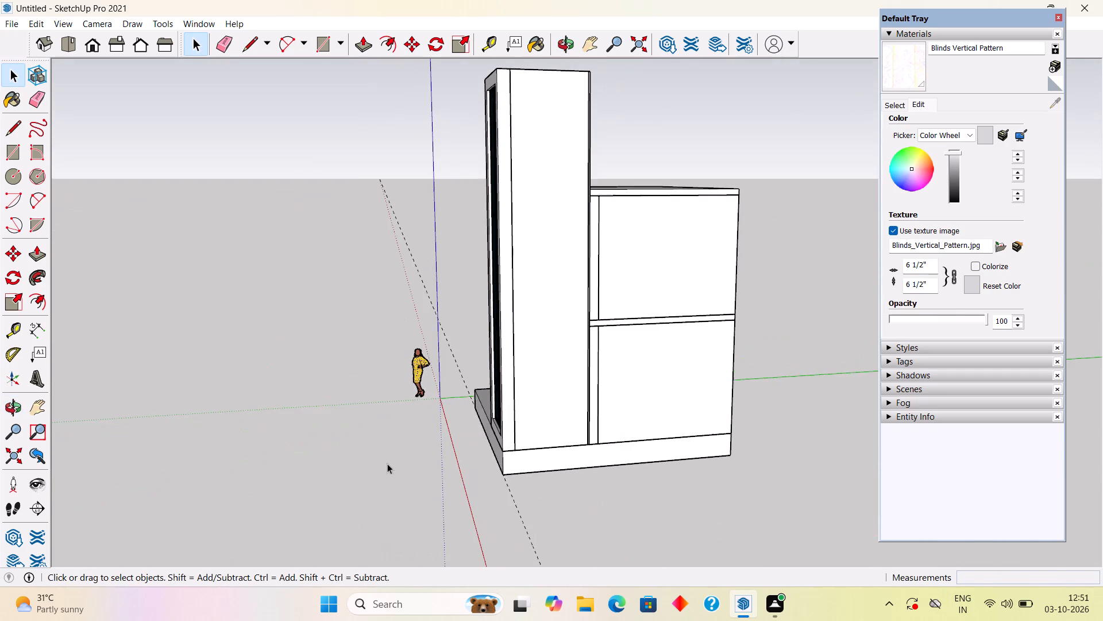
scroll(460, 477, up, 4)
middle_drag(438, 423, 302, 381)
scroll(446, 428, up, 5)
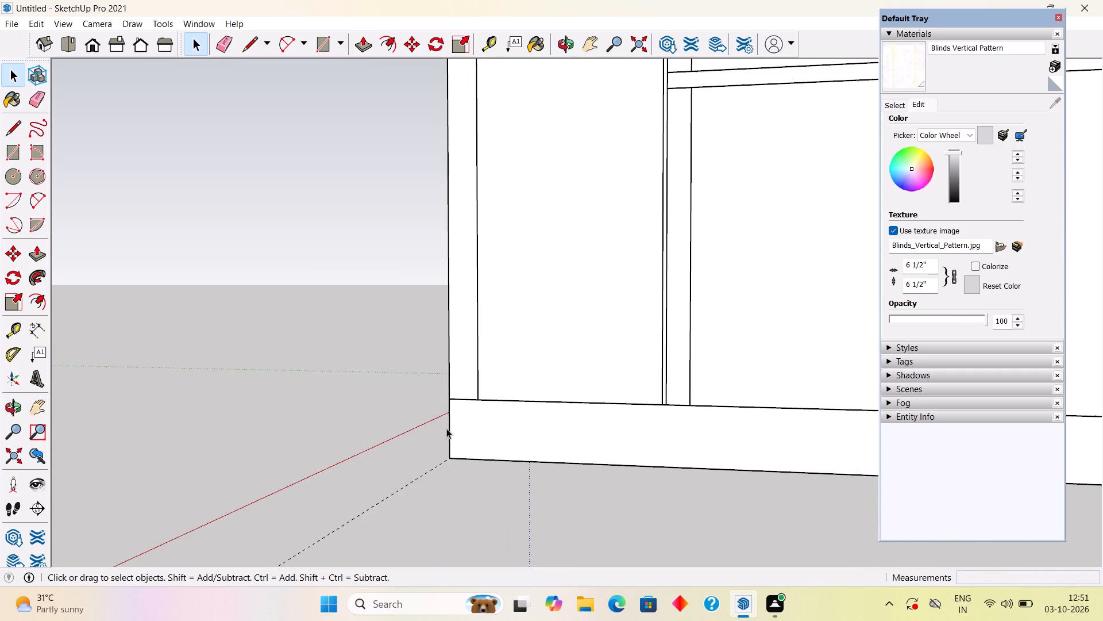
middle_drag(442, 426, 502, 418)
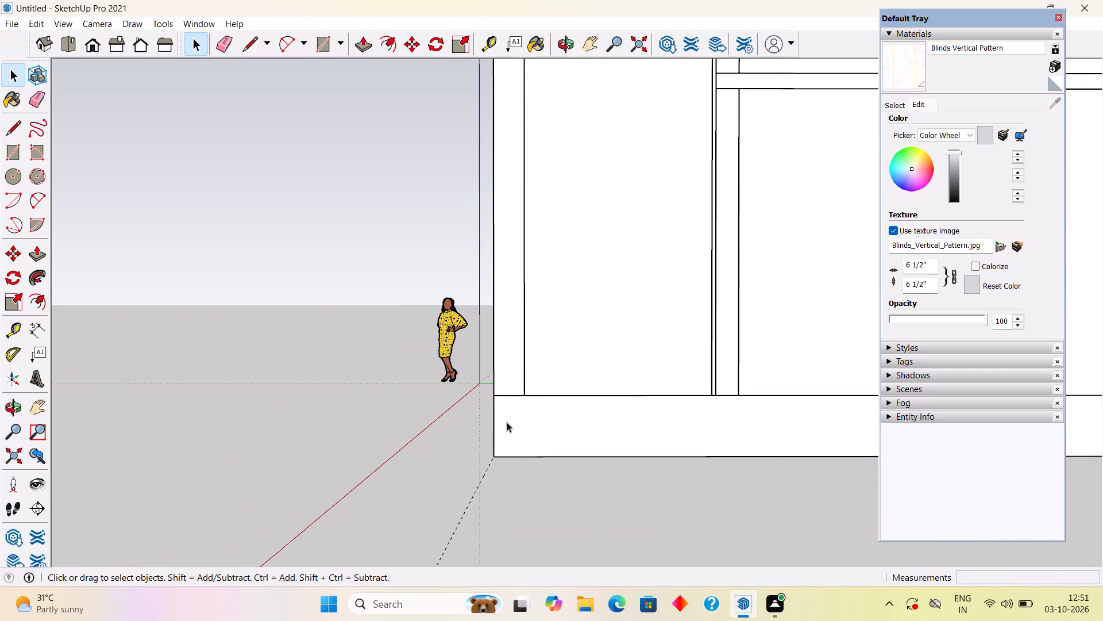
key(l)
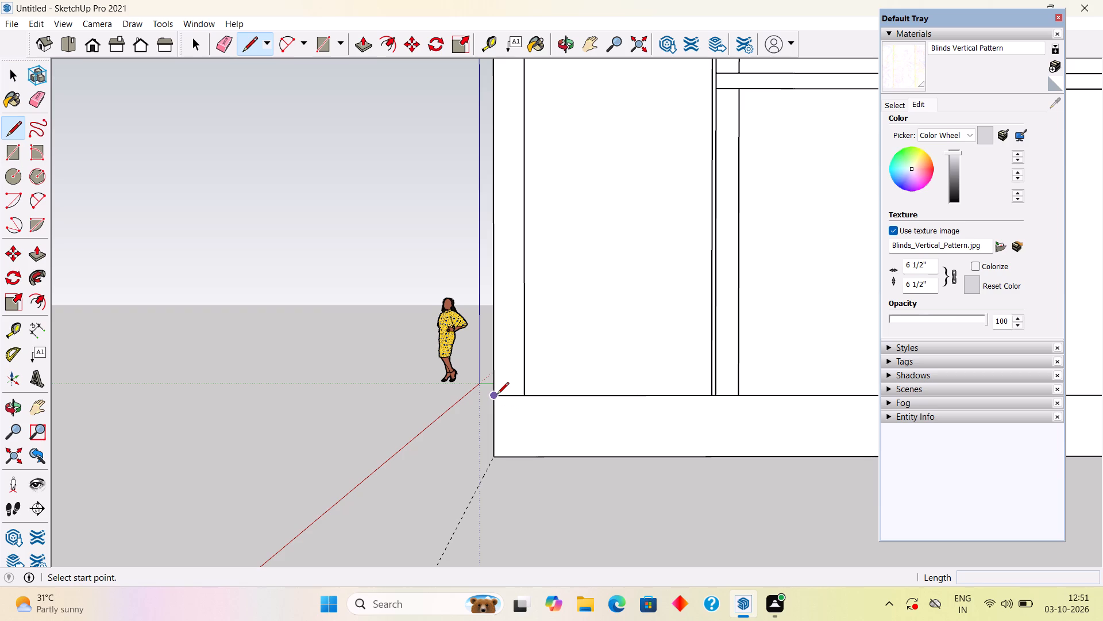
click(497, 395)
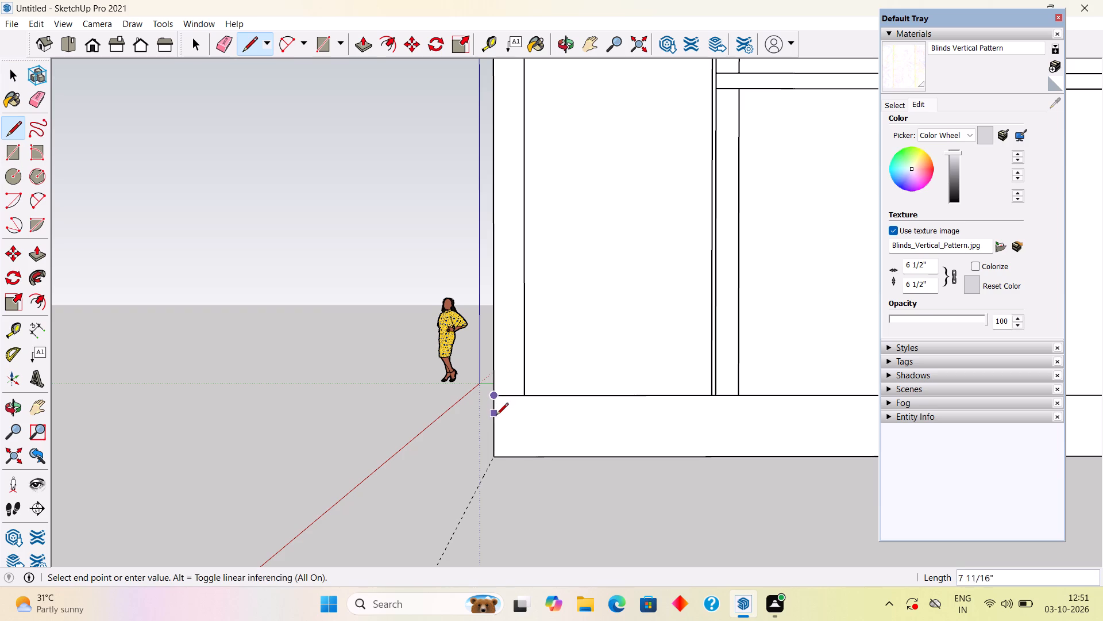
text(6")
key(Return)
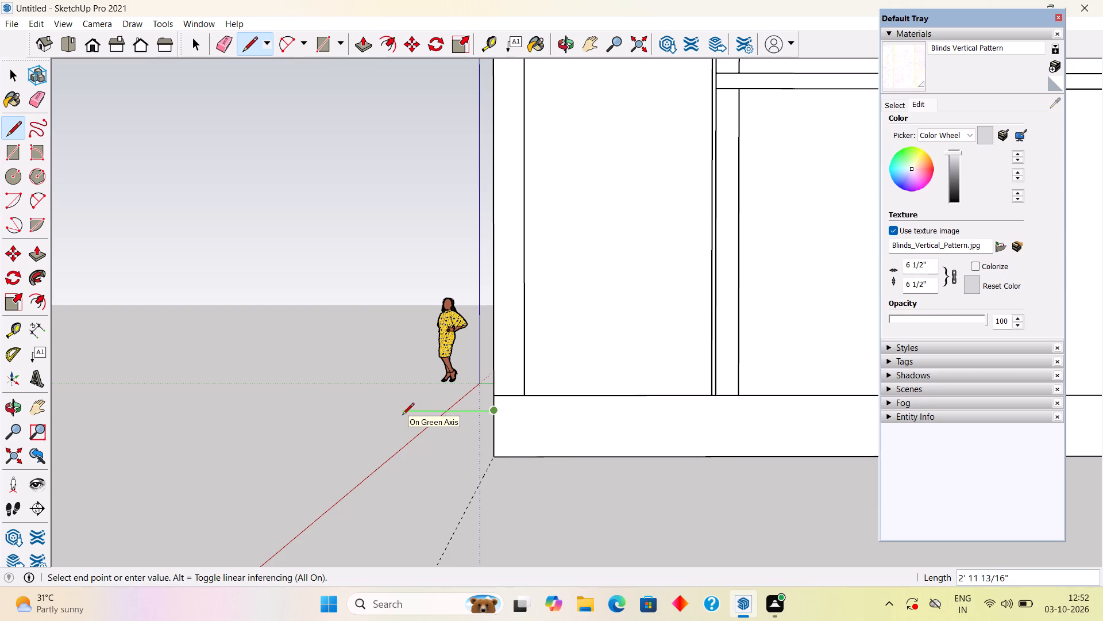
text(11")
key(Return)
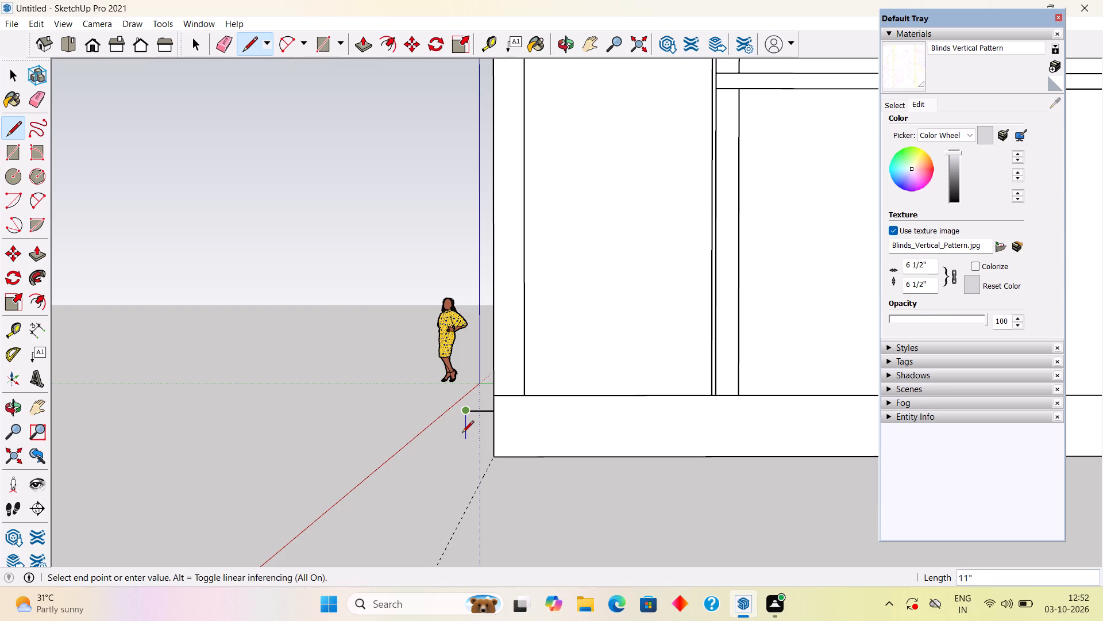
Continue the stair profile outward with a 3" riser, an 11" tread, another 3" riser and another 11" tread.
text(3")
key(Return)
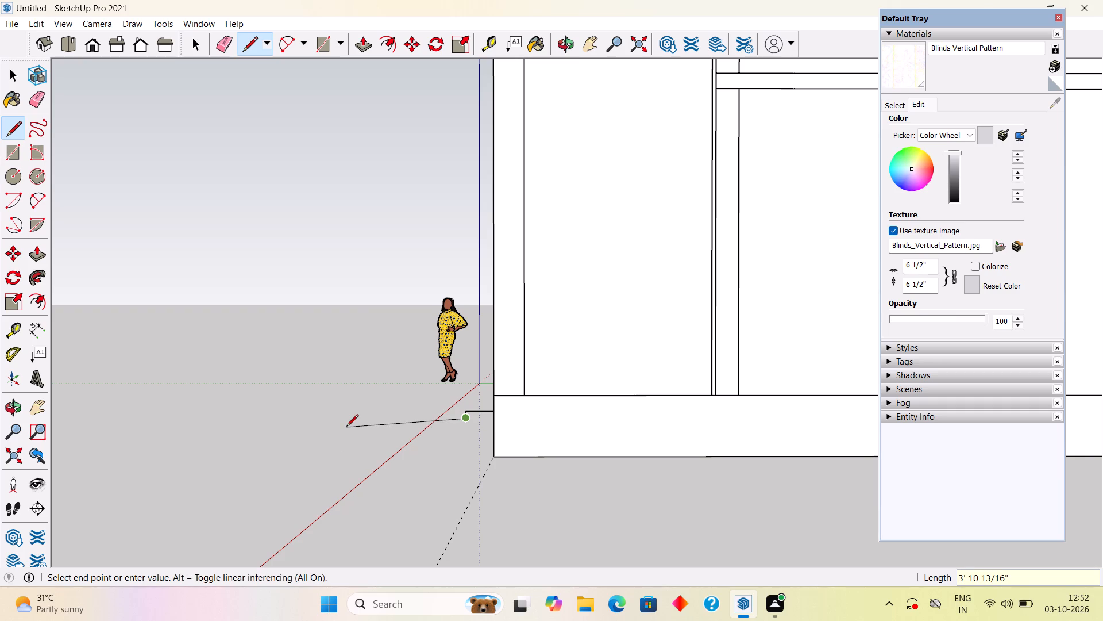
text(11")
key(Return)
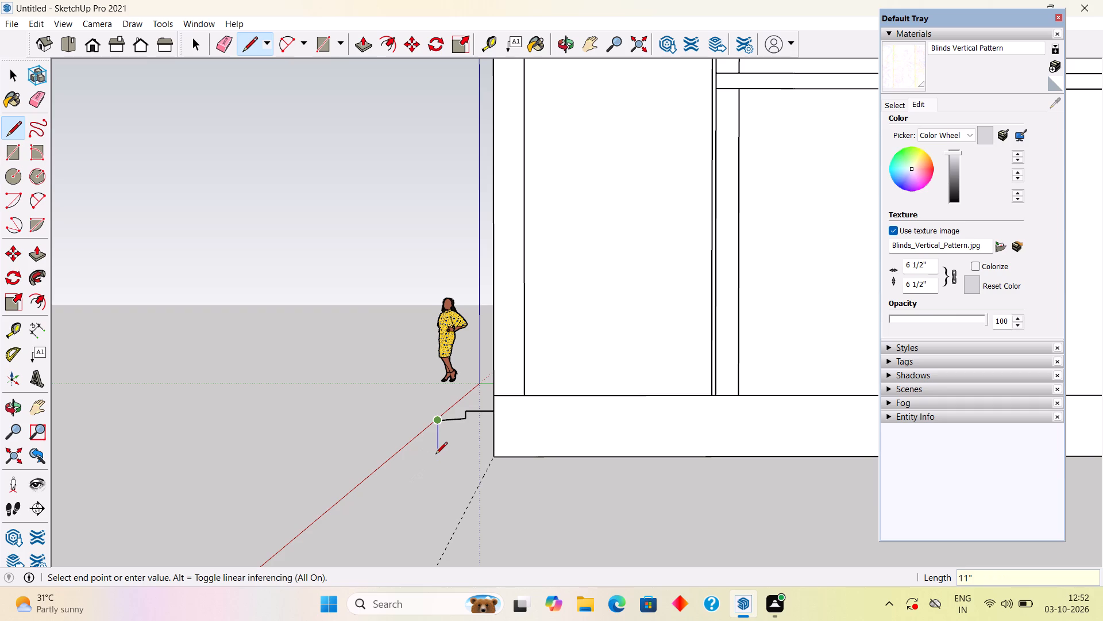
key(3)
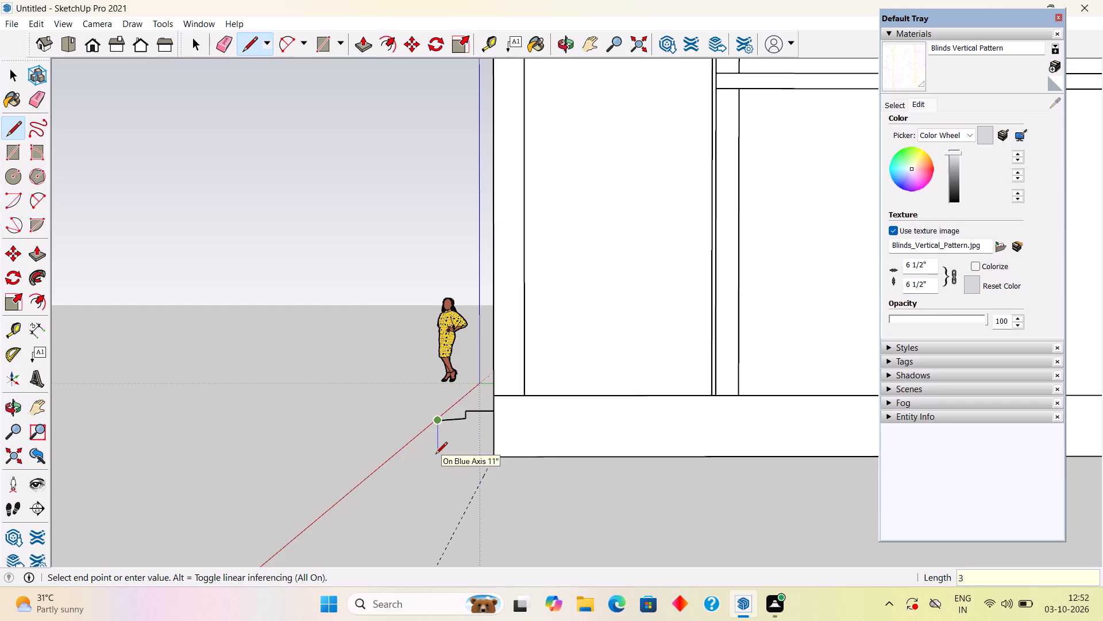
key(shift+quotedbl)
key(Return)
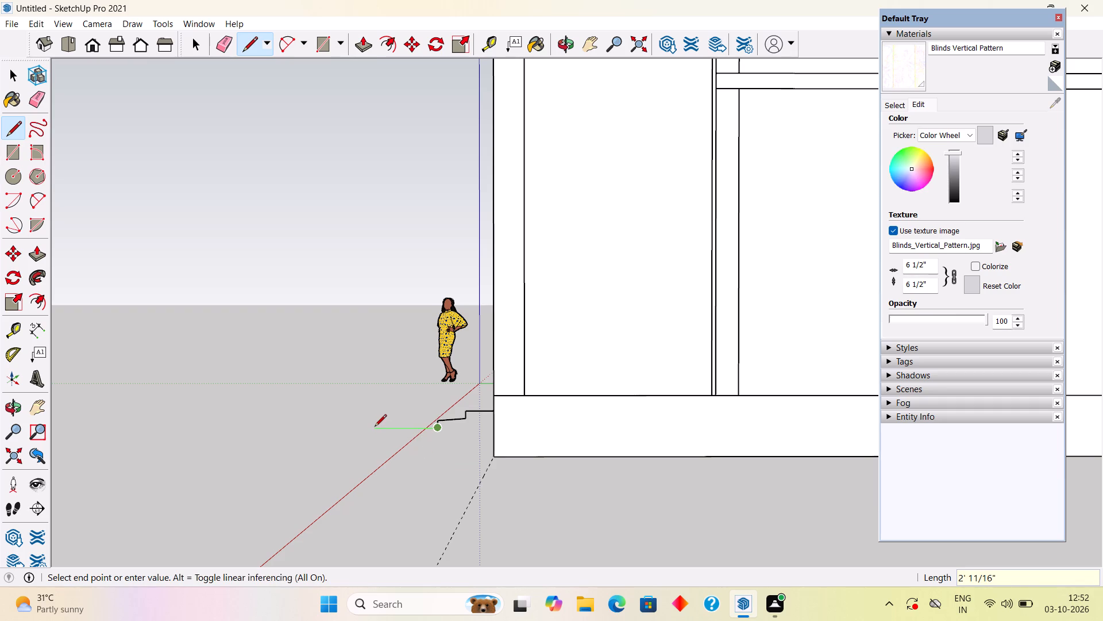
text(11")
key(Return)
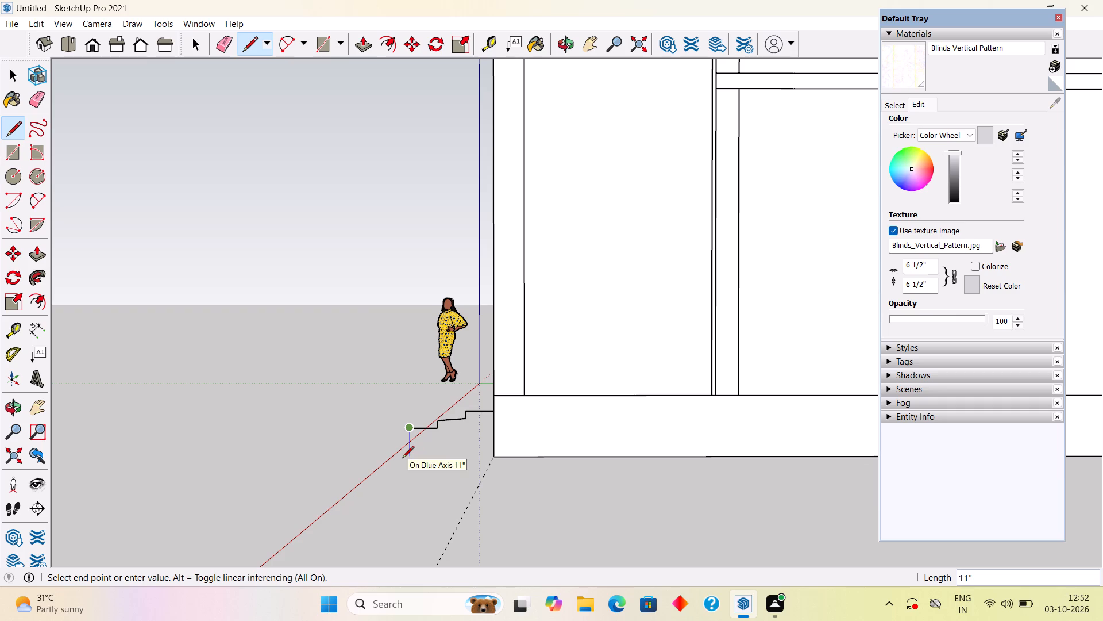
Add a 6" riser and 11" tread, and run the profile down to ground level and back to the base's bottom front corner.
key(3)
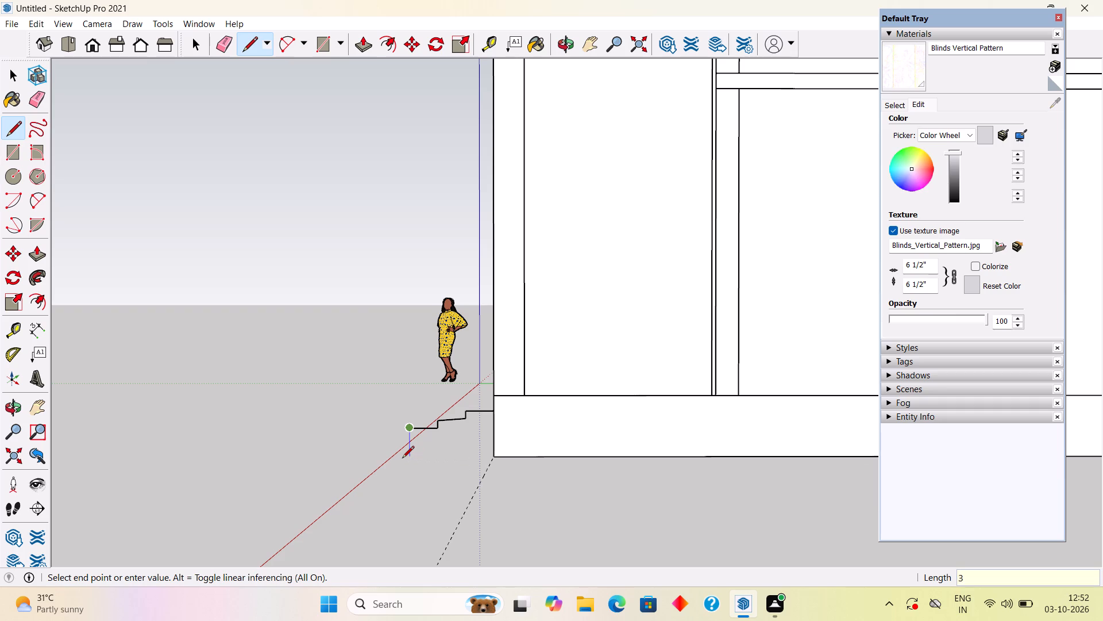
key(BackSpace)
text(6")
key(Return)
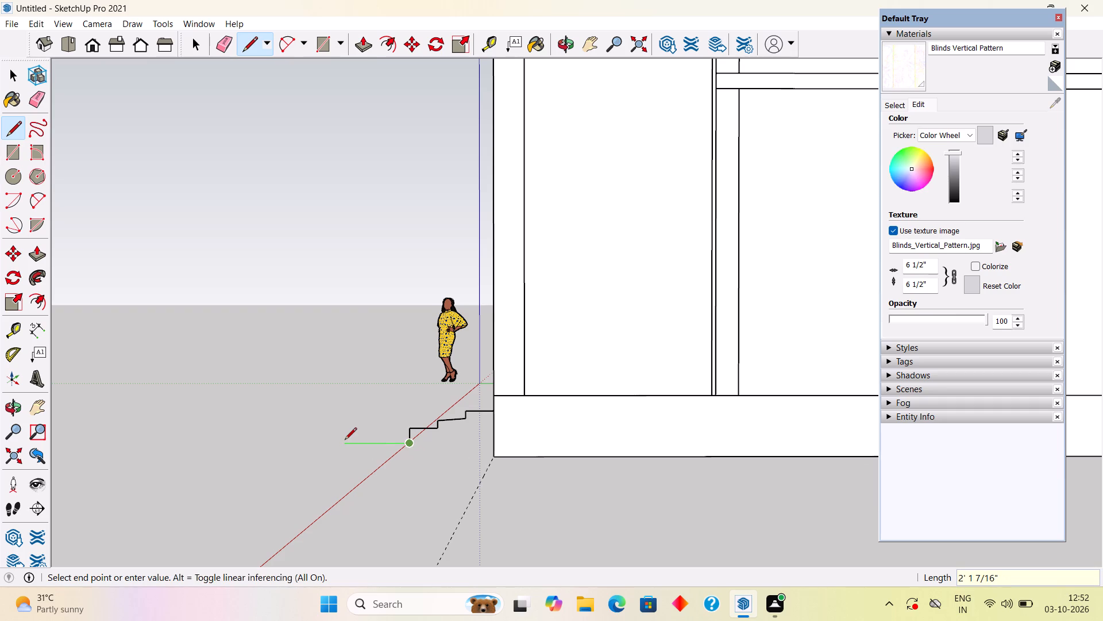
text(11")
key(Return)
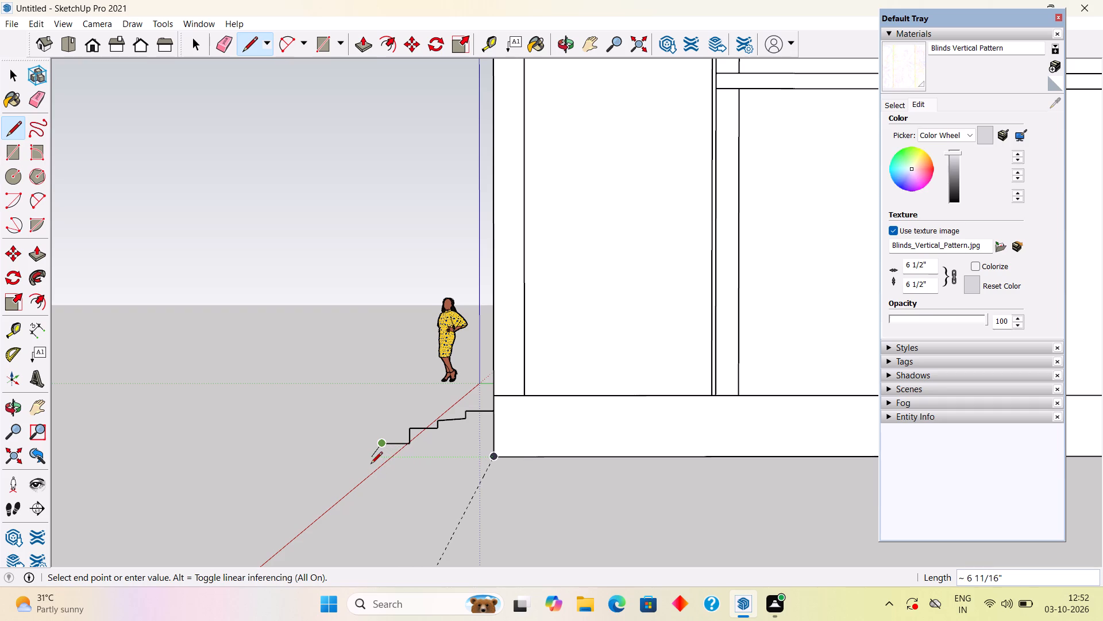
scroll(371, 465, up, 10)
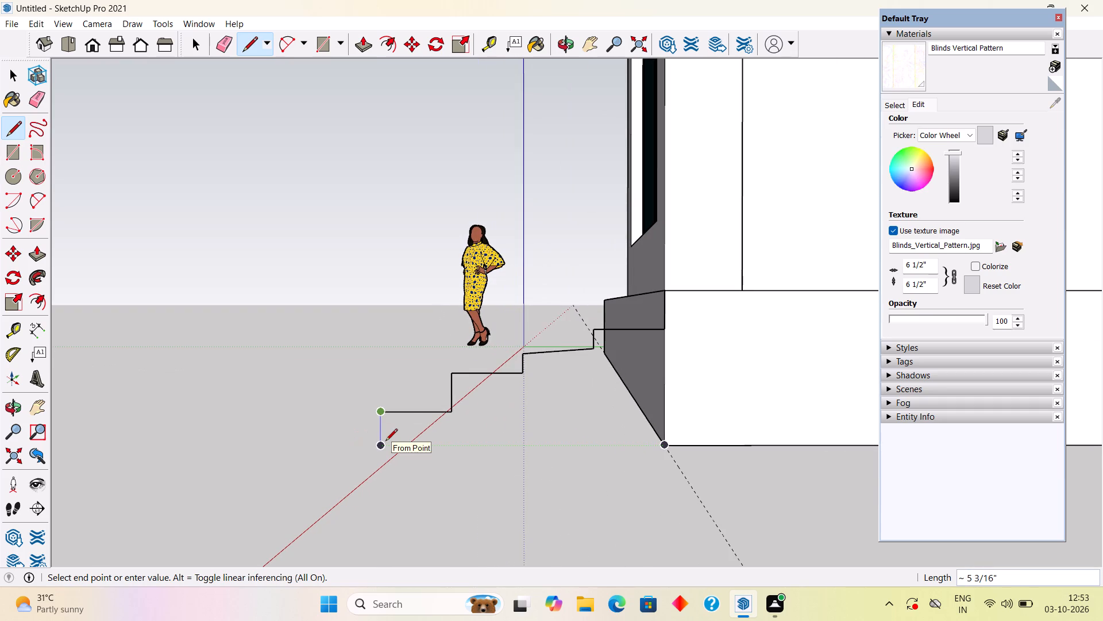
click(385, 442)
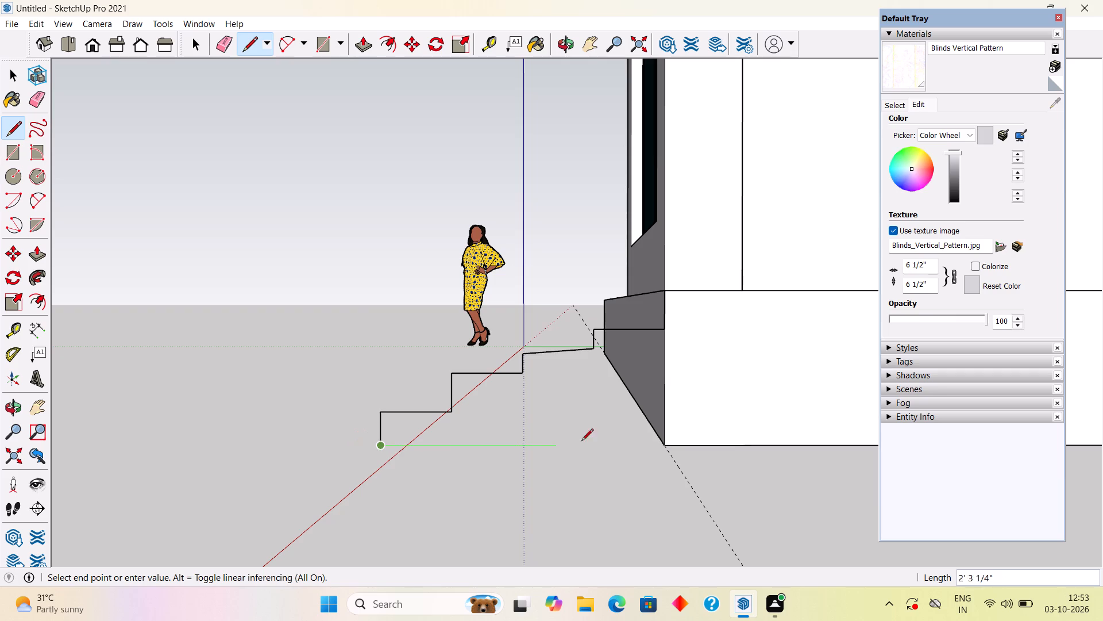
click(665, 439)
key(space)
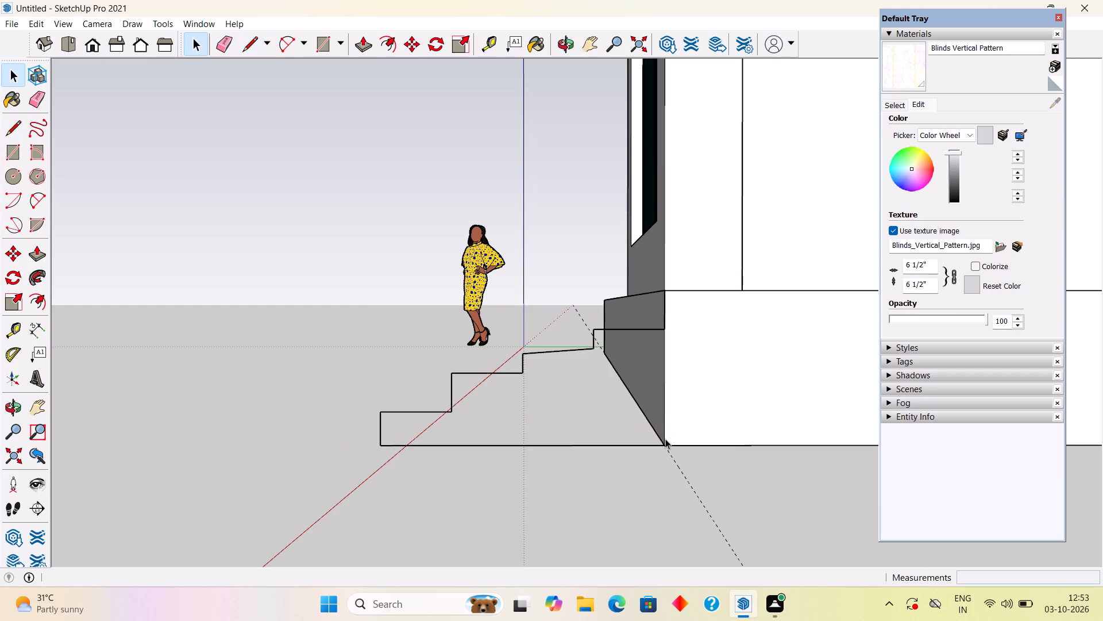
Draw a 1' 6" vertical line up the base corner to the top tread, closing the stair profile into a face.
scroll(691, 324, up, 7)
middle_drag(665, 304, 539, 308)
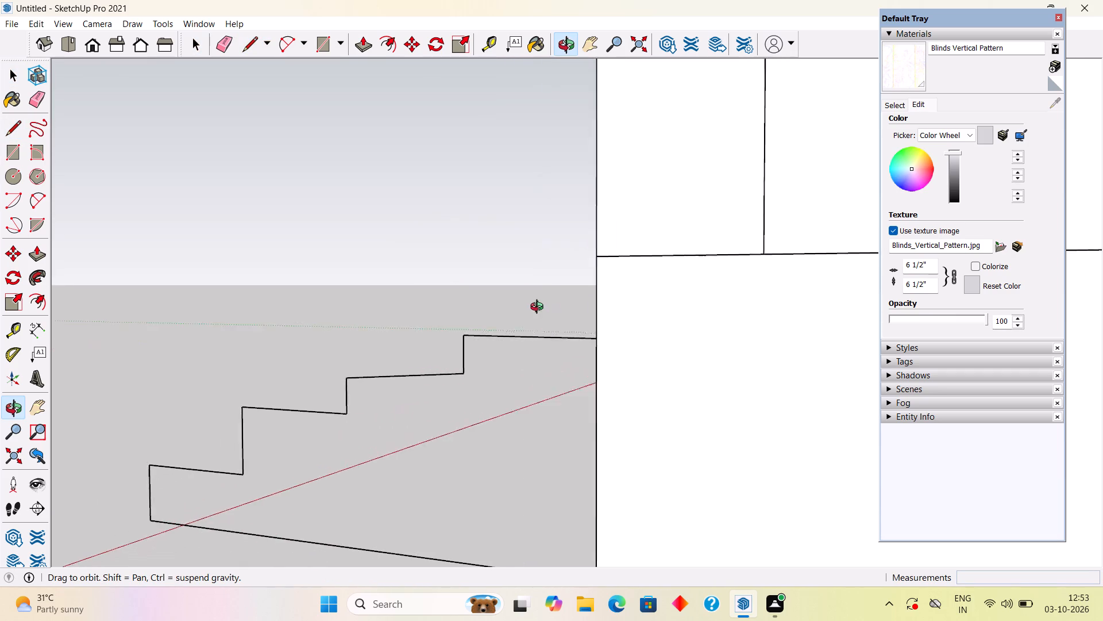
middle_drag(539, 308, 485, 274)
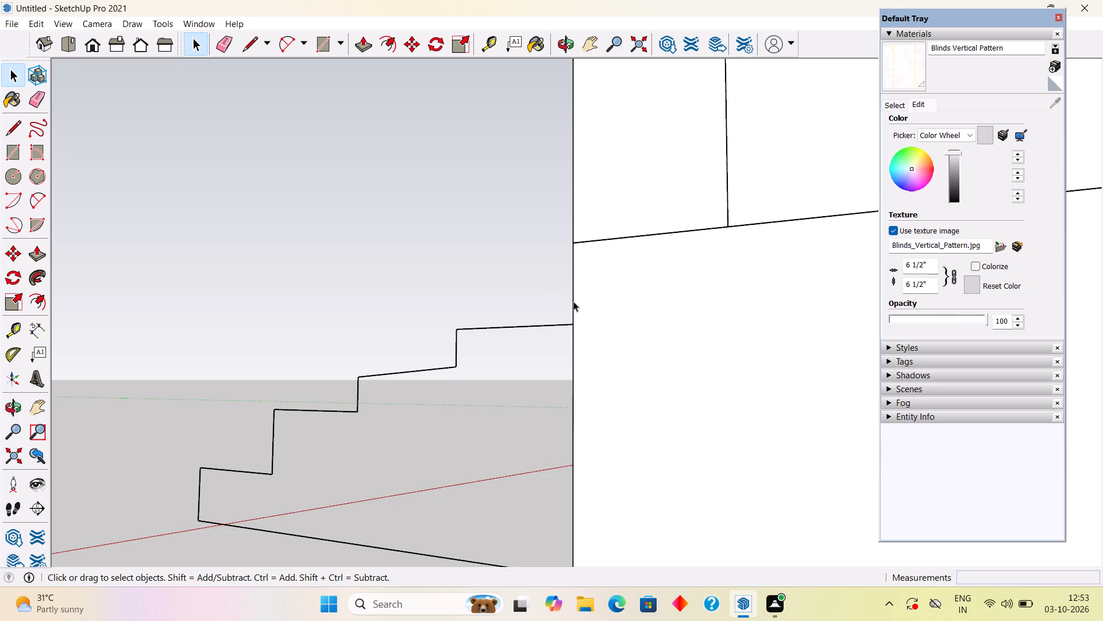
click(573, 301)
click(528, 402)
scroll(528, 402, down, 7)
key(l)
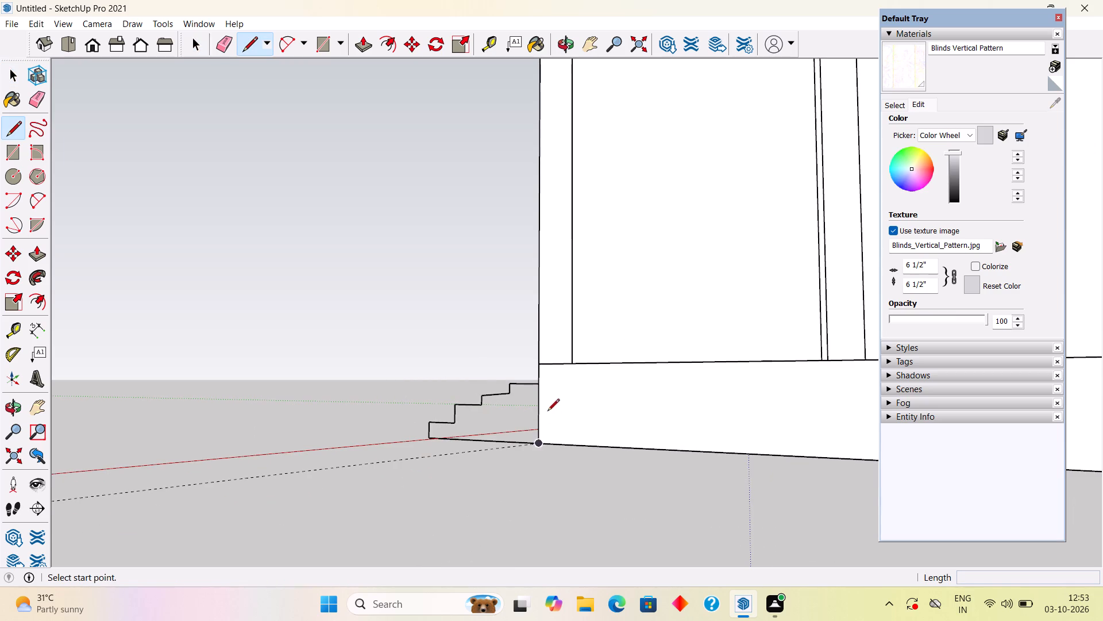
scroll(542, 440, left, 1)
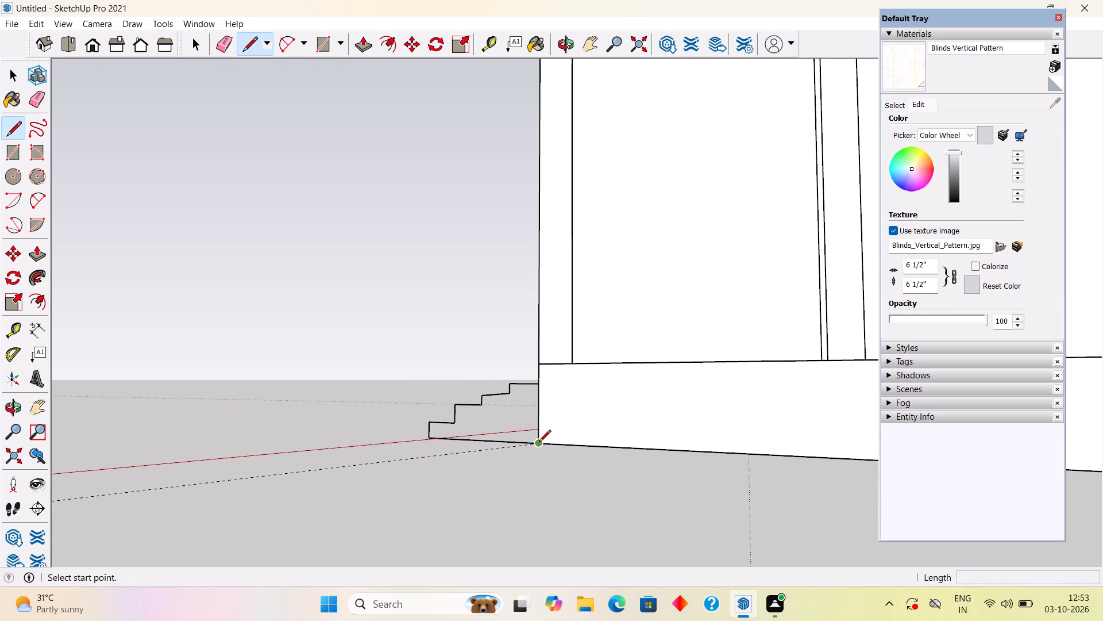
click(539, 443)
click(538, 386)
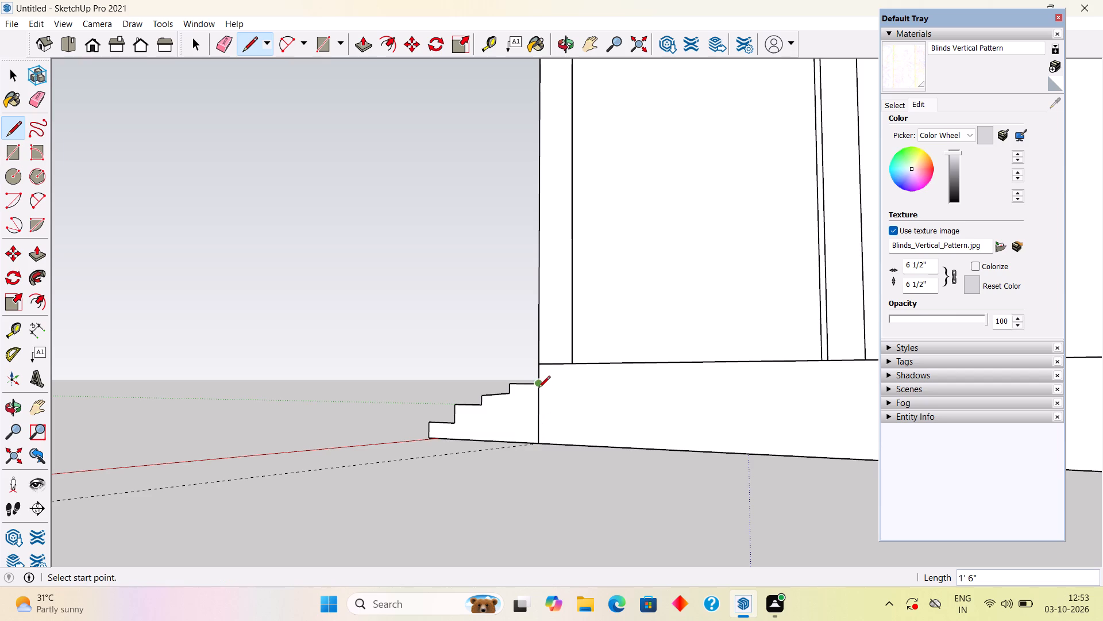
key(n)
key(space)
Extrude the stair profile about 18' 7" along the front of the base, stopping short of the porch's far corner.
middle_drag(505, 415, 738, 460)
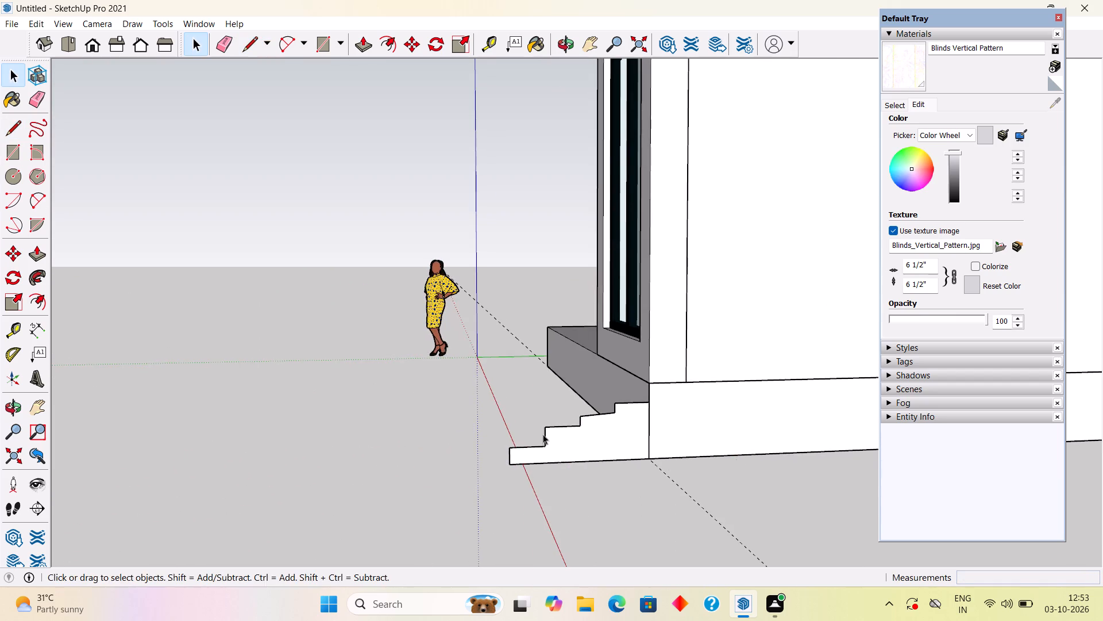
middle_drag(526, 434, 839, 475)
scroll(839, 475, down, 1)
scroll(732, 457, down, 4)
middle_drag(716, 468, 965, 452)
scroll(964, 448, down, 3)
scroll(788, 416, up, 5)
scroll(855, 354, down, 9)
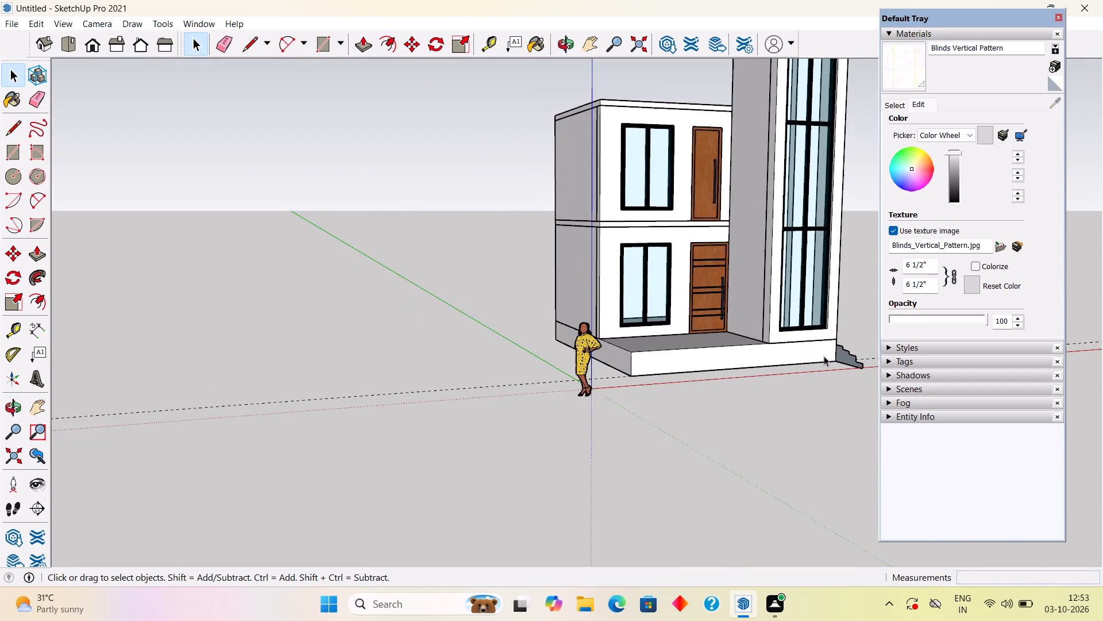
scroll(872, 336, up, 14)
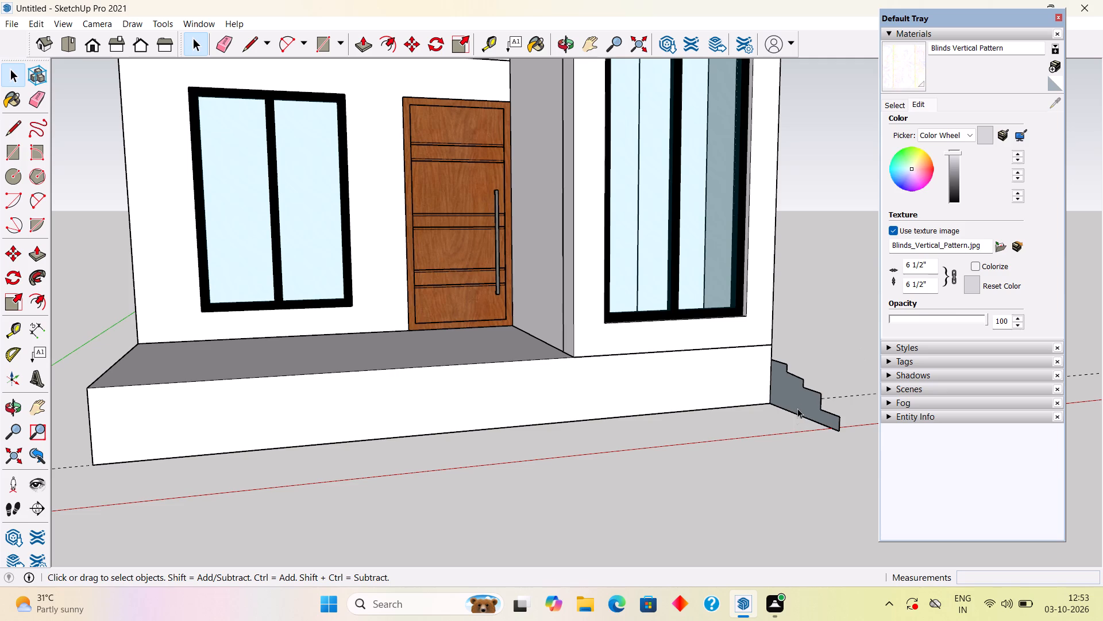
click(797, 403)
key(p)
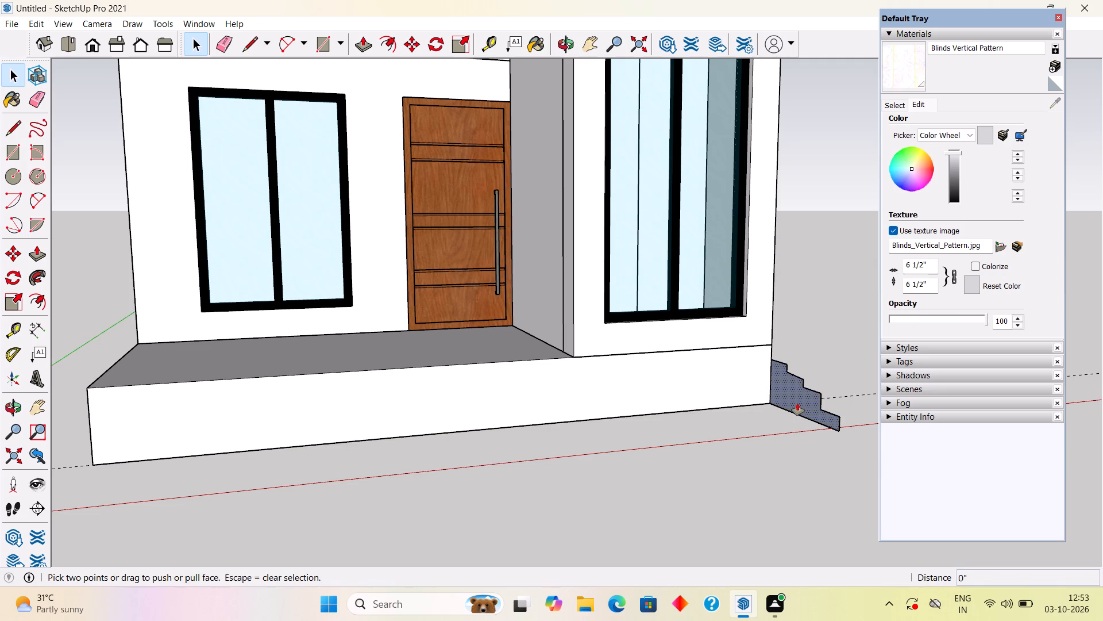
click(797, 403)
scroll(639, 494, down, 5)
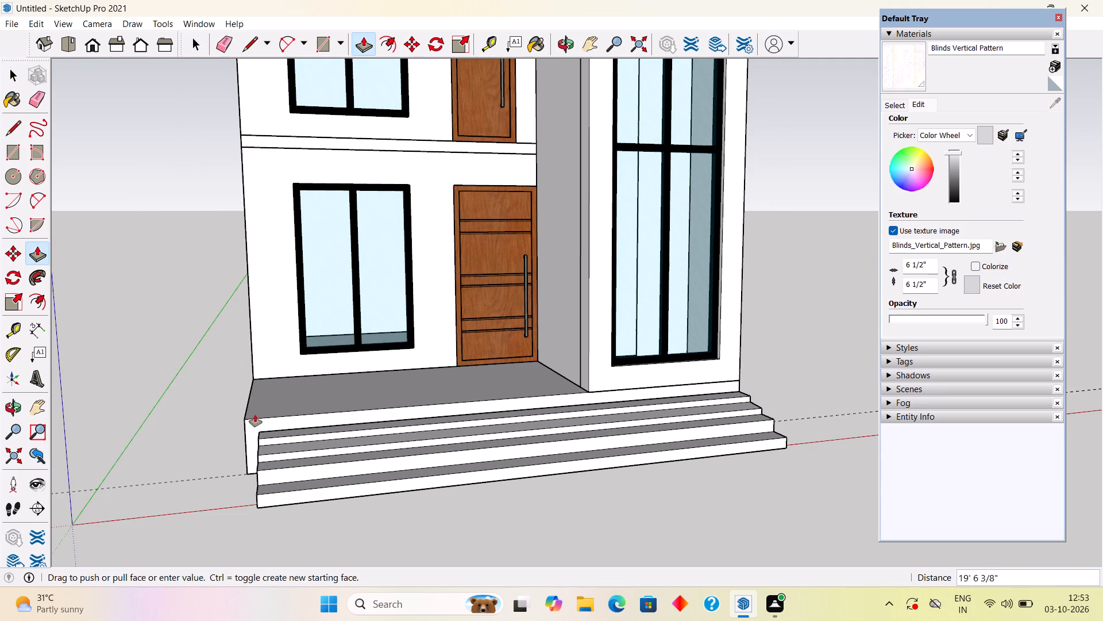
click(285, 405)
Push the tower-side end face of the steps back 6', so the steps end near the tower window's inner edge.
middle_drag(703, 434, 91, 439)
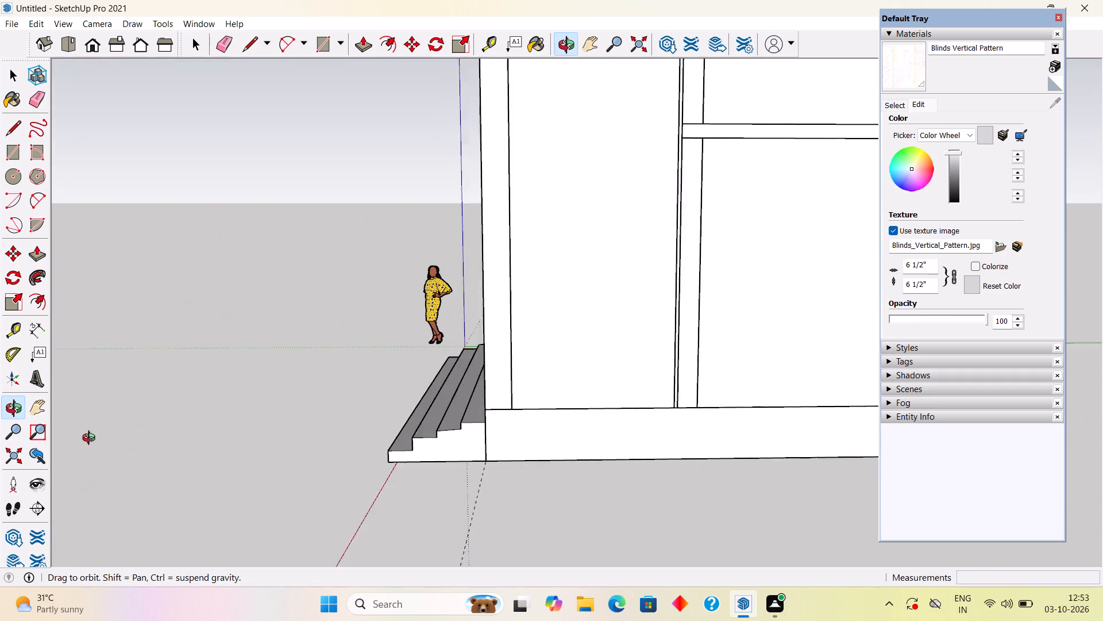
middle_drag(91, 439, 88, 438)
key(space)
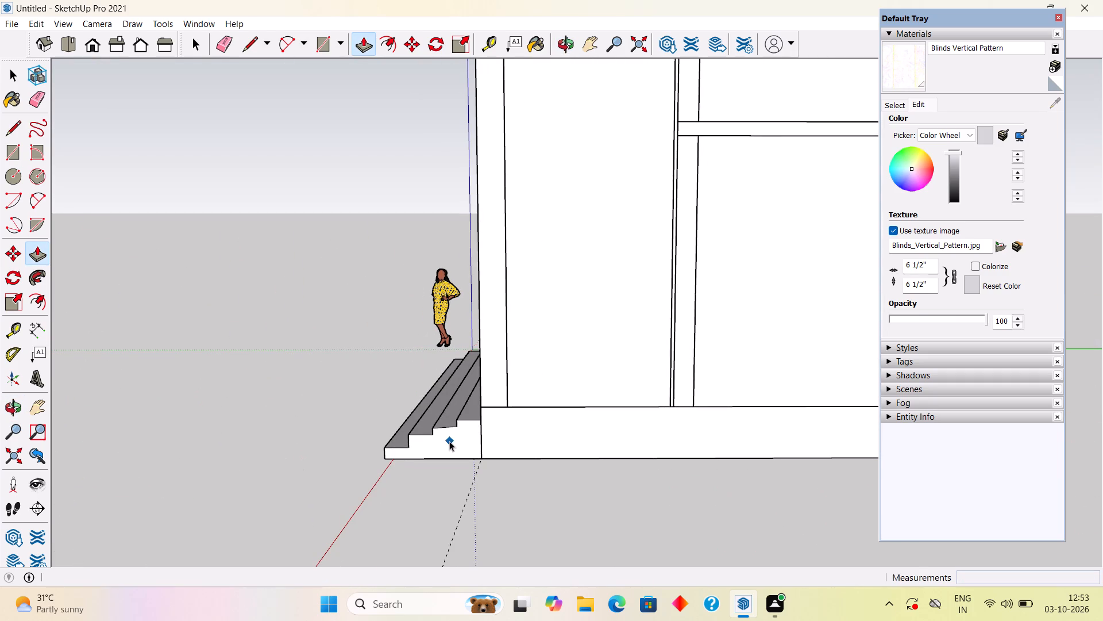
key(p)
click(450, 440)
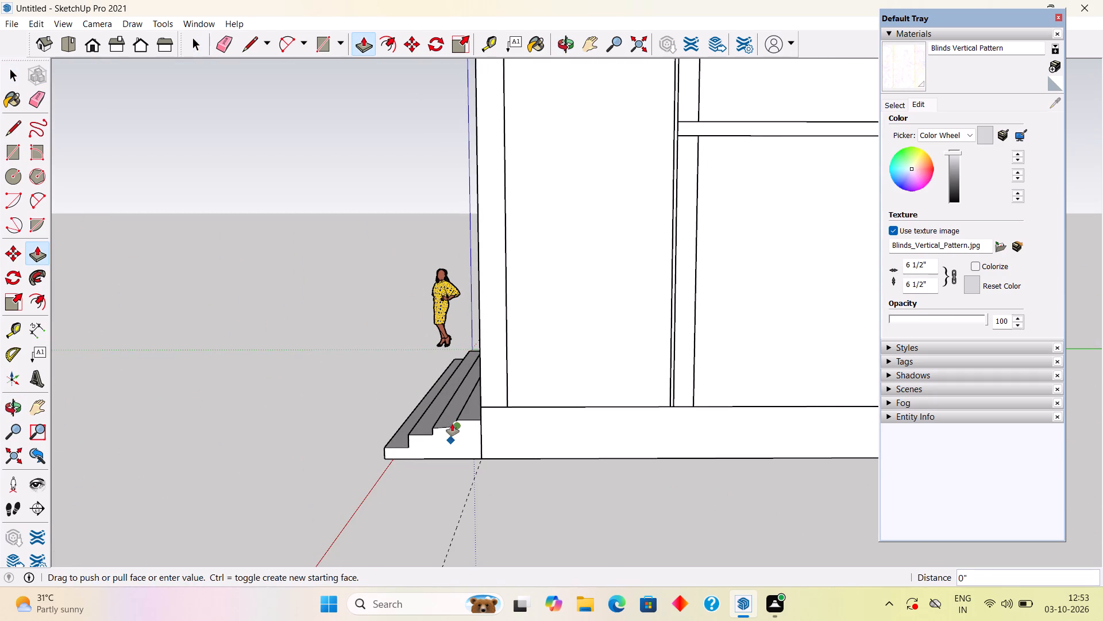
key(space)
click(453, 444)
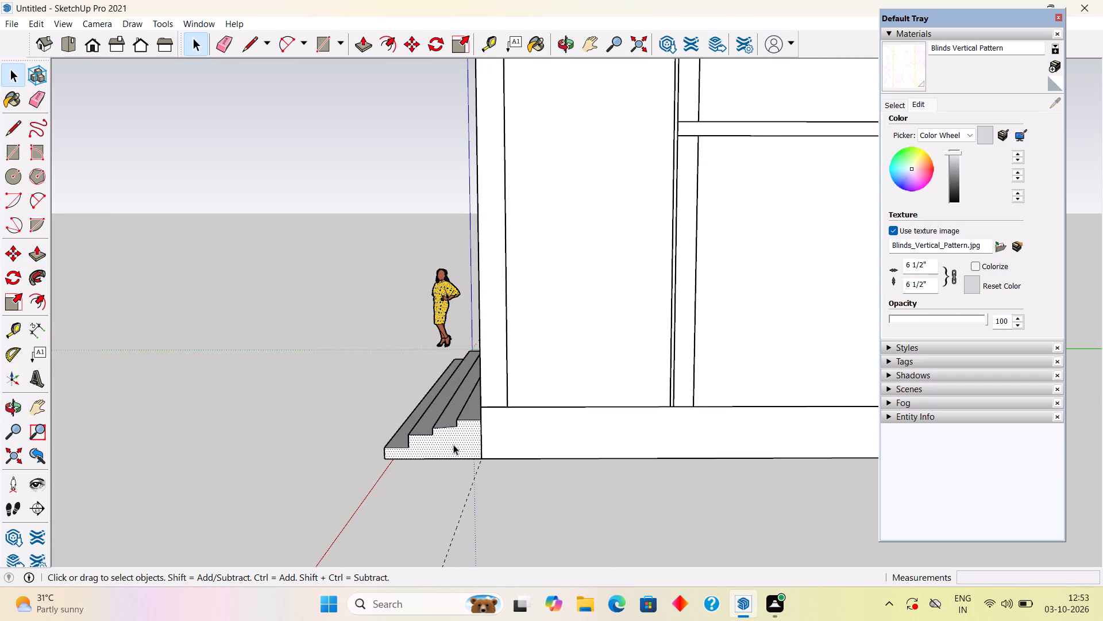
key(p)
click(453, 444)
scroll(453, 416, down, 4)
middle_drag(465, 415, 709, 411)
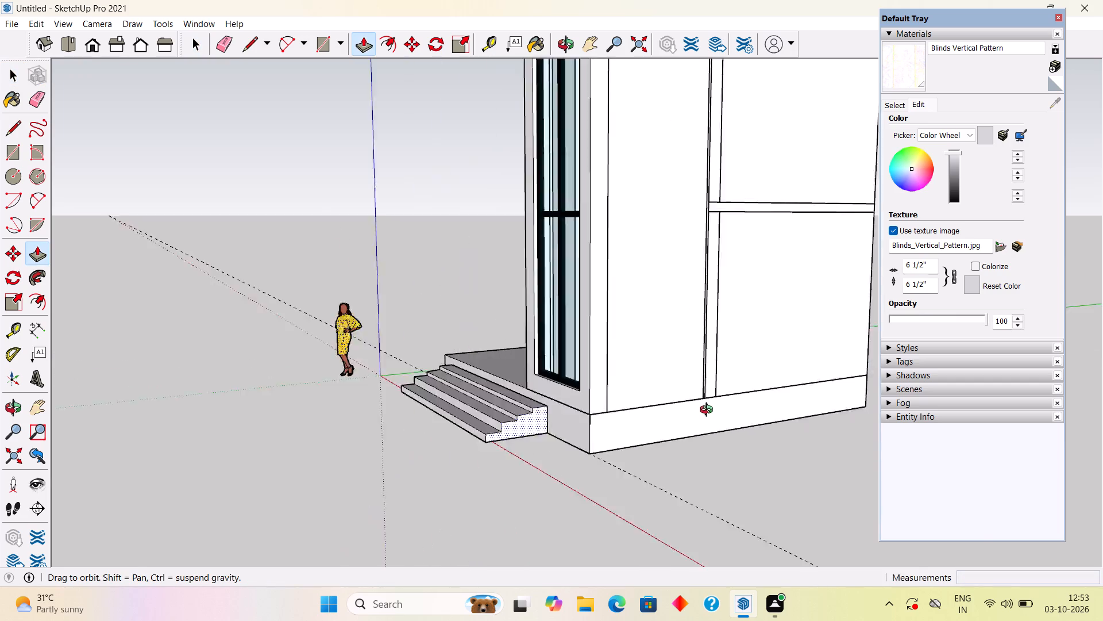
middle_drag(709, 411, 896, 384)
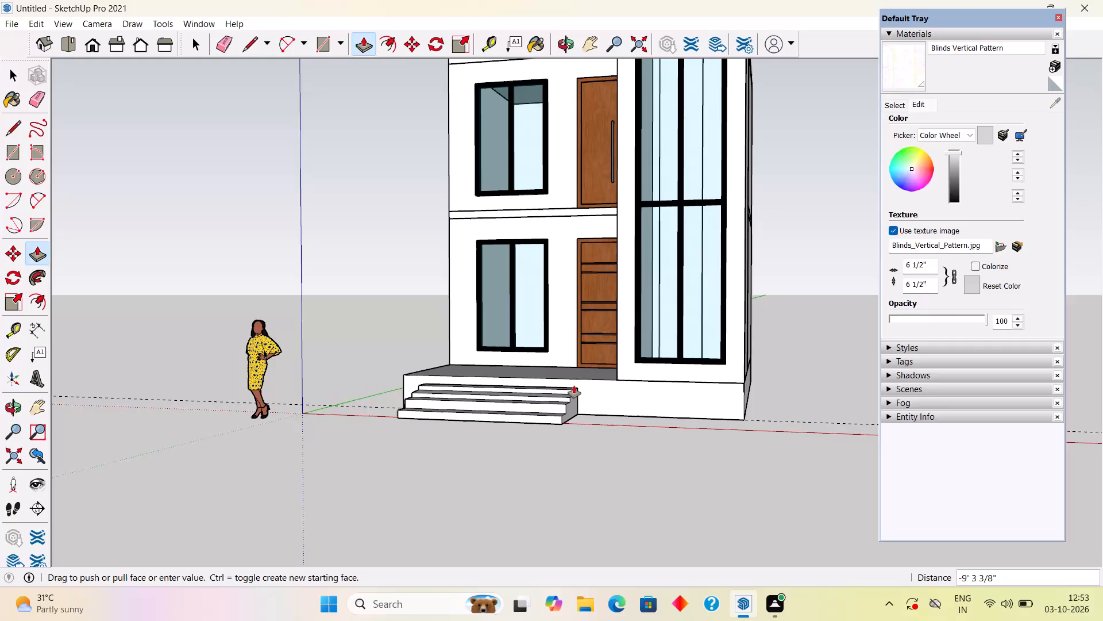
click(636, 355)
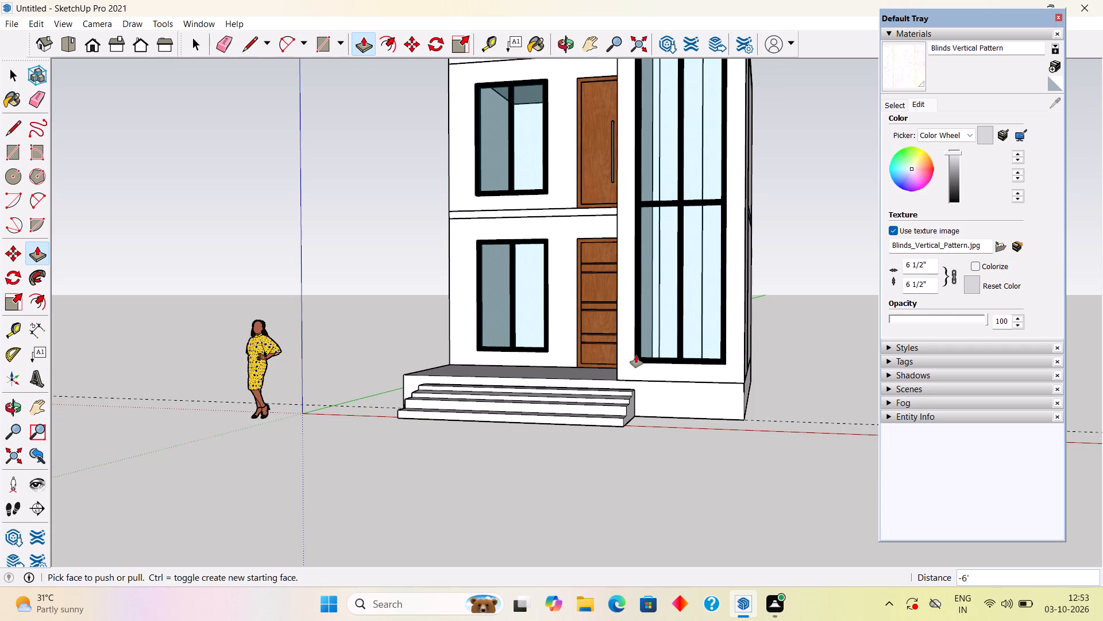
key(space)
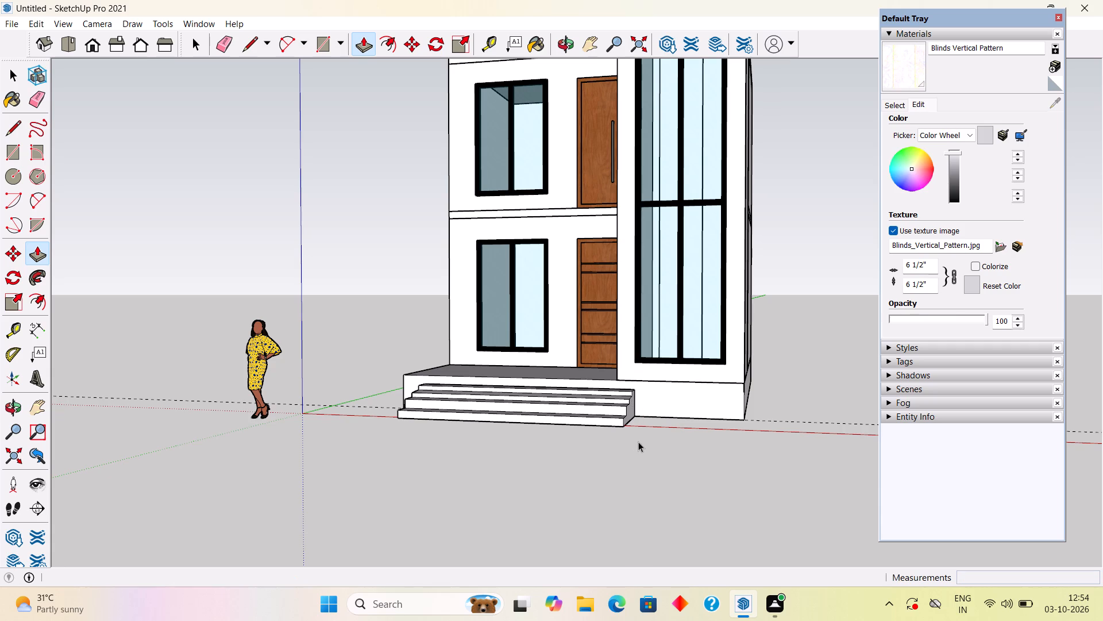
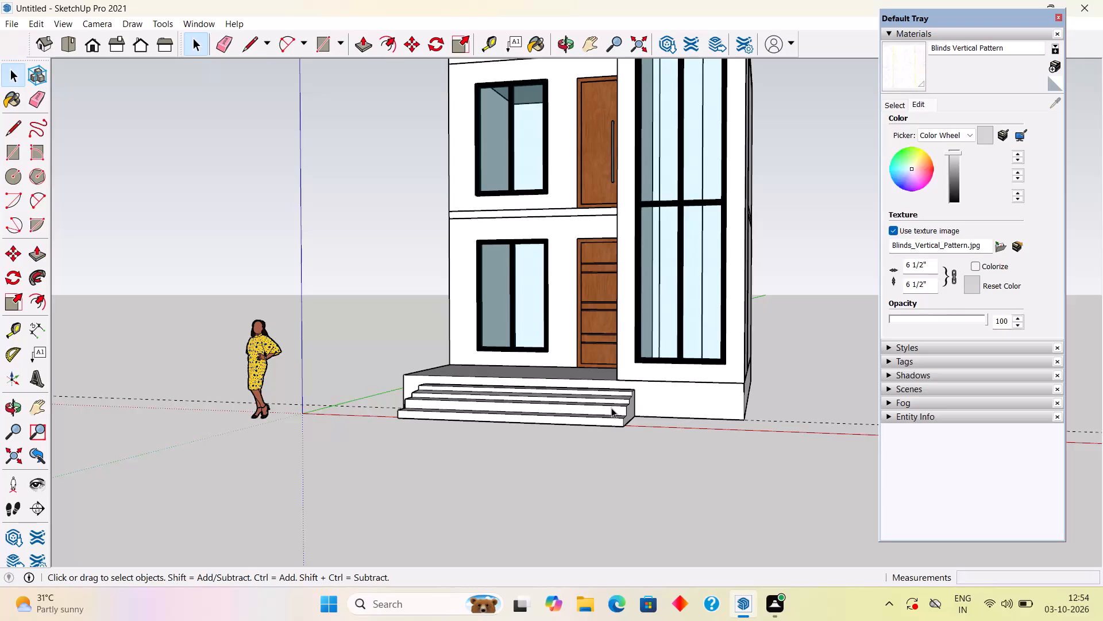
Delete the stepped entrance stair solid in front of the porch.
click(611, 408)
double_click(611, 408)
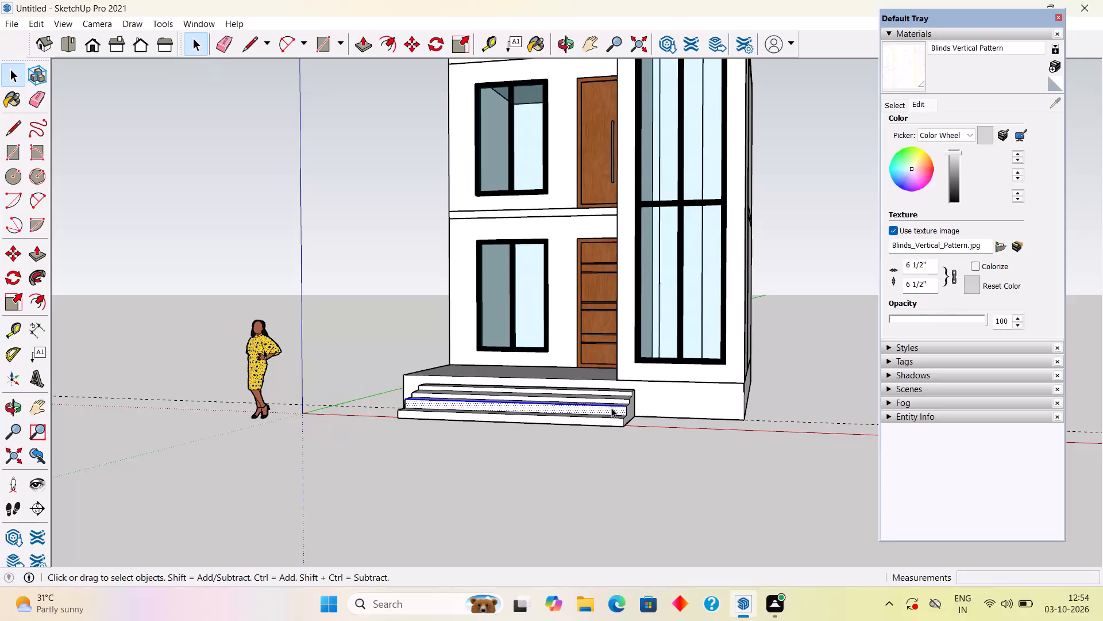
key(Delete)
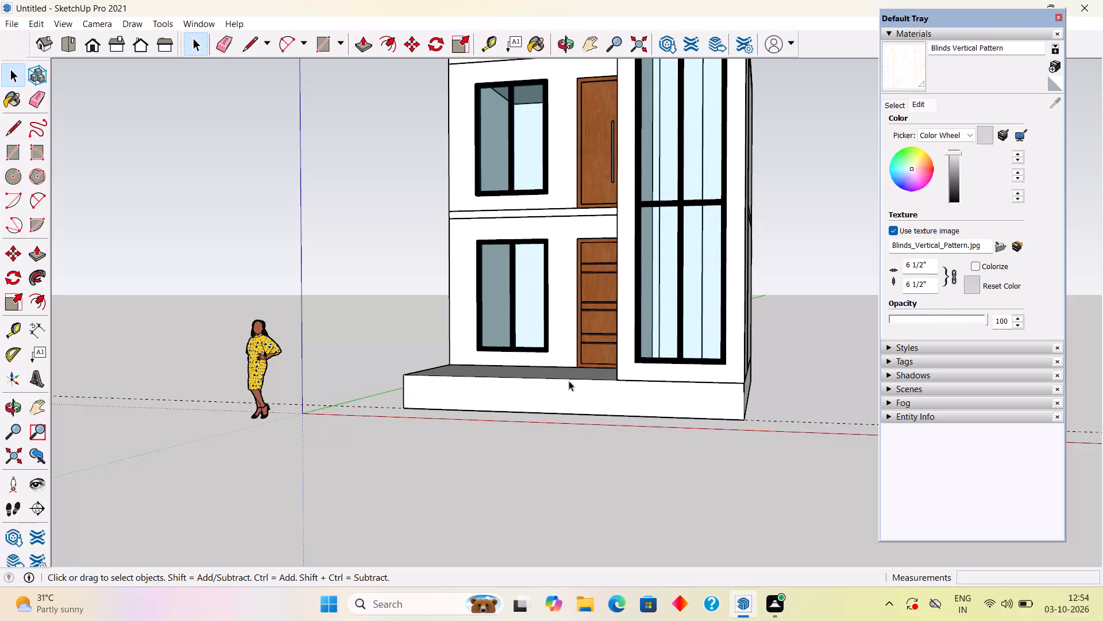
Draw a ground rectangle around the house, extending a little beyond the base at the front and both sides.
scroll(562, 408, down, 5)
scroll(543, 347, down, 4)
middle_drag(488, 226, 512, 312)
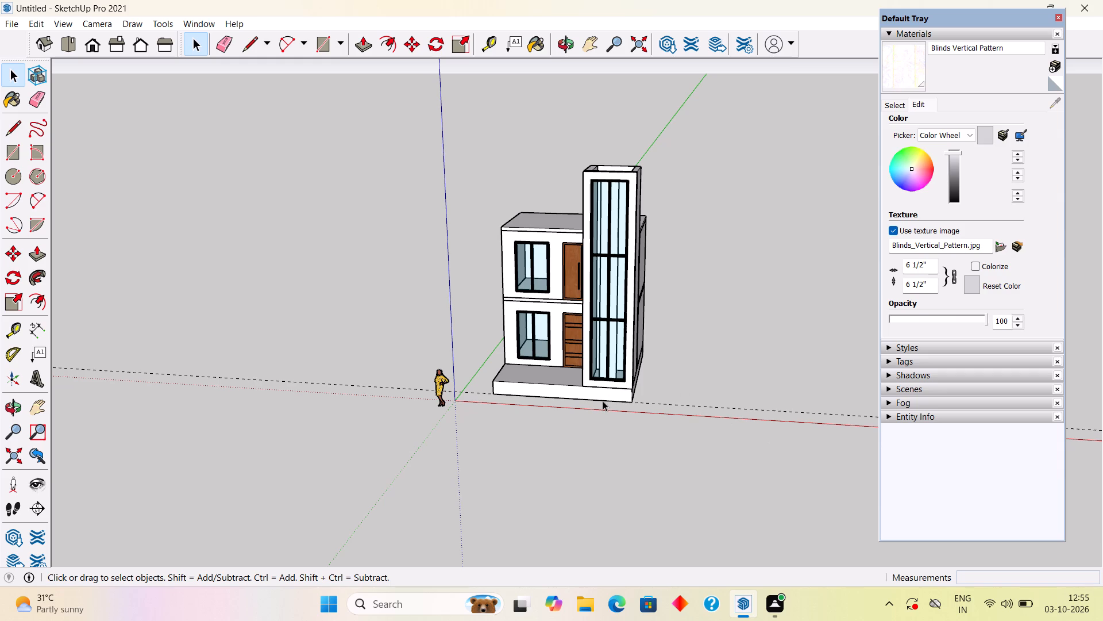
scroll(603, 401, up, 1)
middle_drag(514, 240, 611, 377)
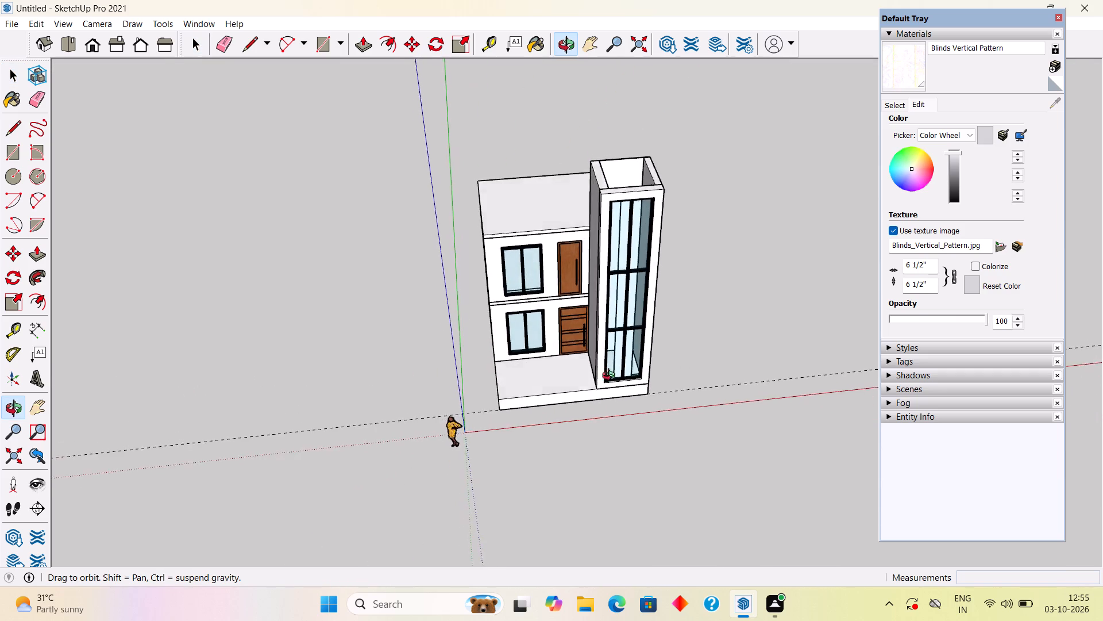
middle_drag(611, 377, 611, 426)
key(r)
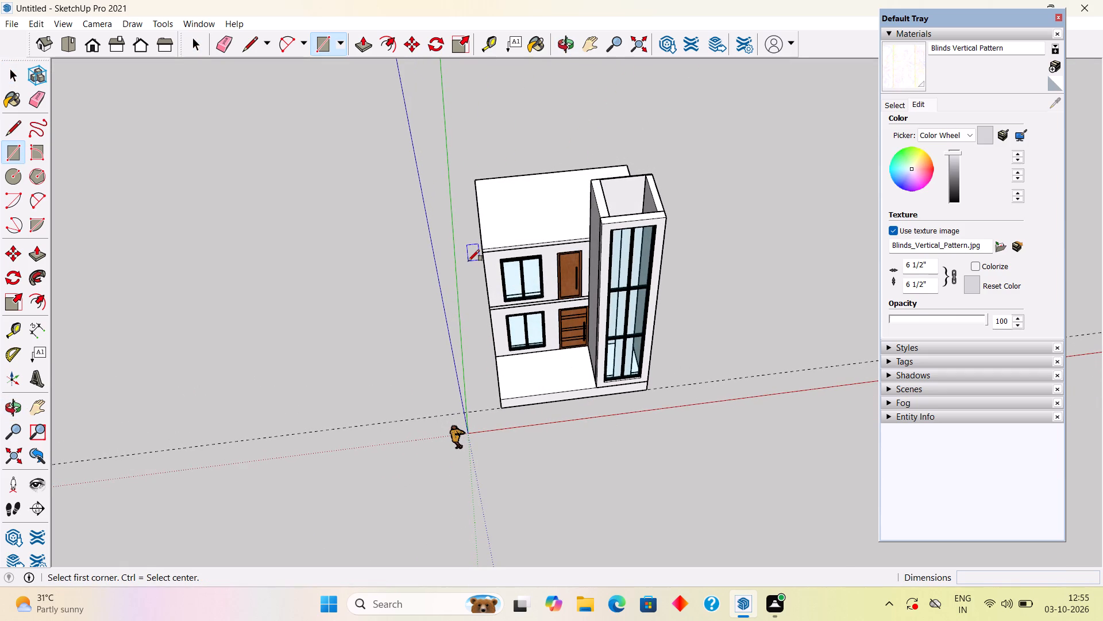
drag(463, 243, 583, 417)
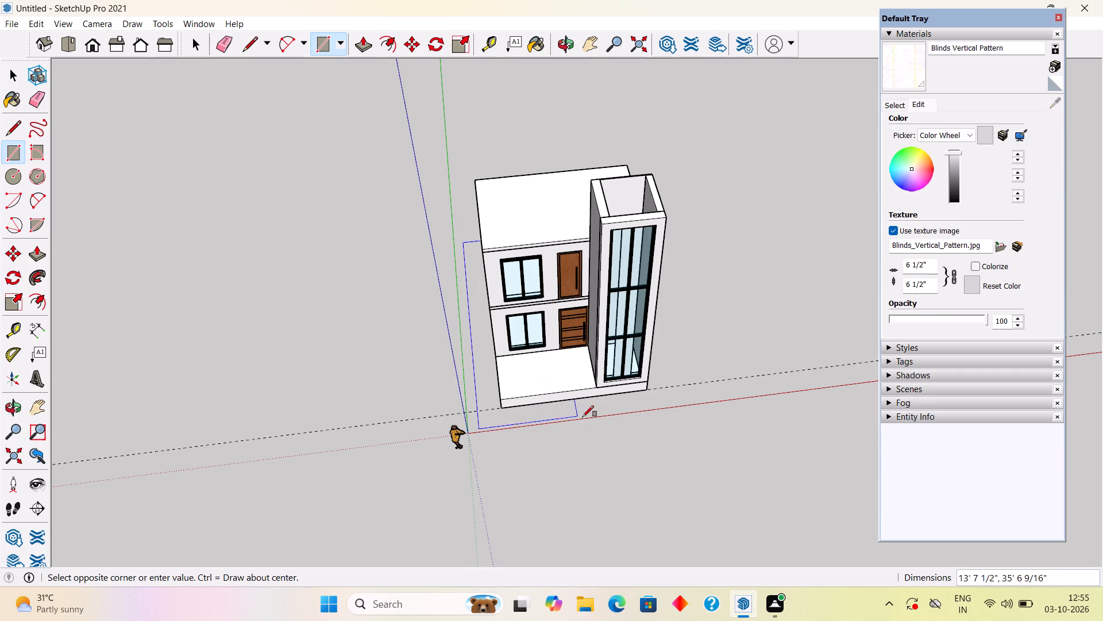
drag(583, 417, 664, 399)
key(space)
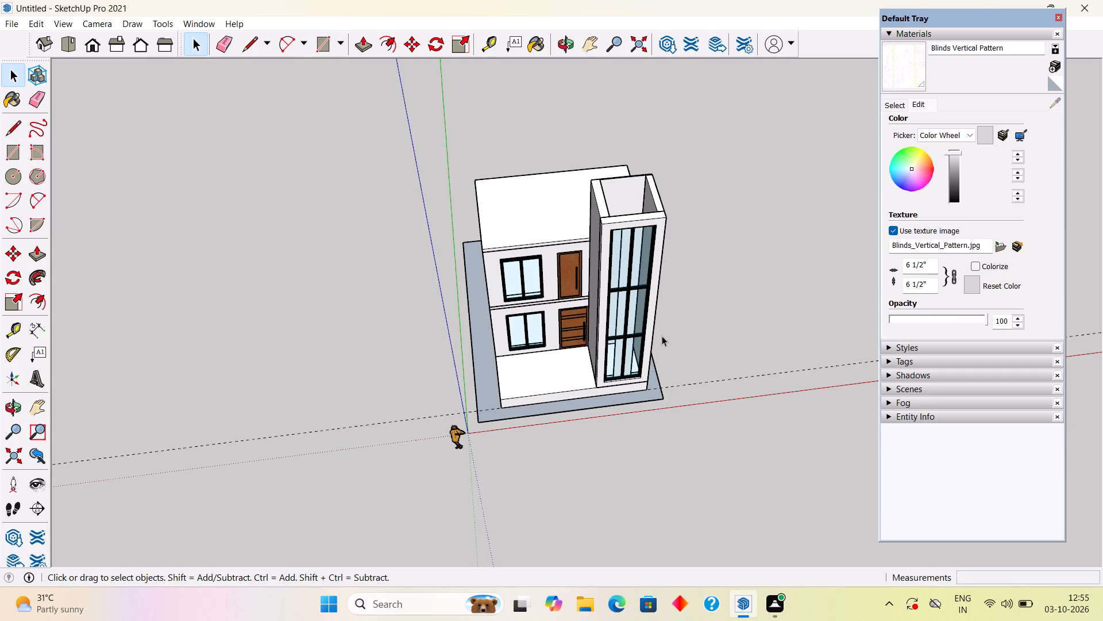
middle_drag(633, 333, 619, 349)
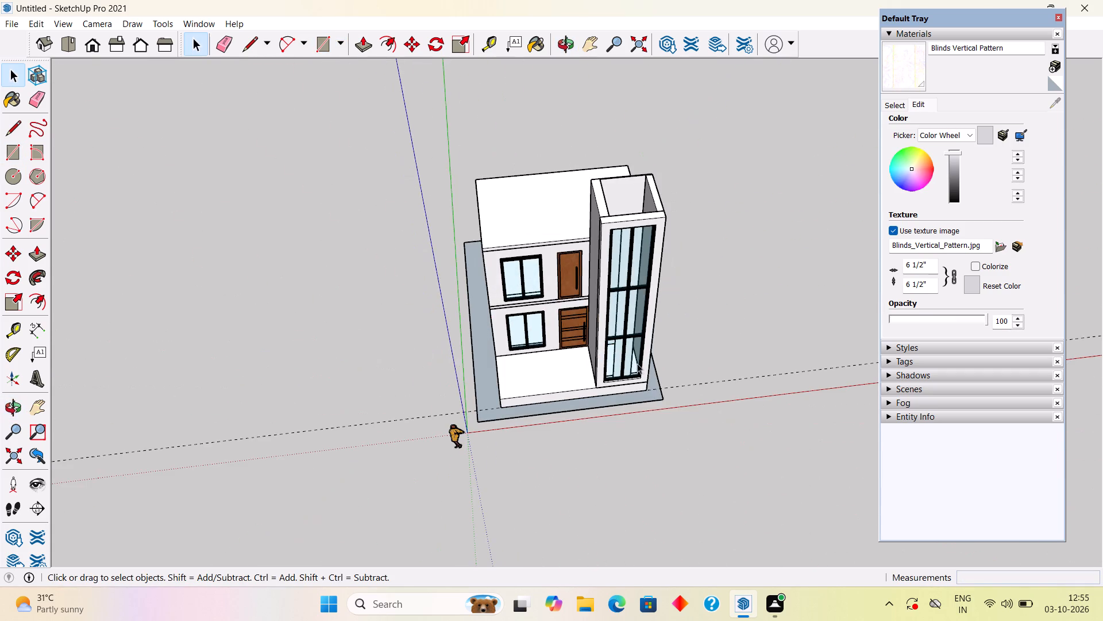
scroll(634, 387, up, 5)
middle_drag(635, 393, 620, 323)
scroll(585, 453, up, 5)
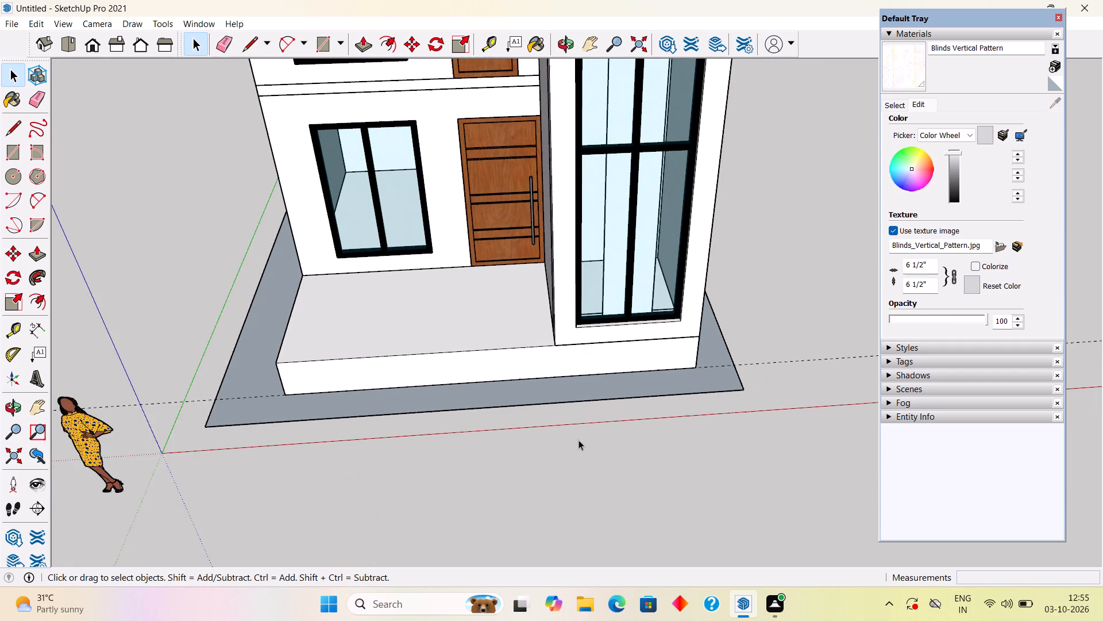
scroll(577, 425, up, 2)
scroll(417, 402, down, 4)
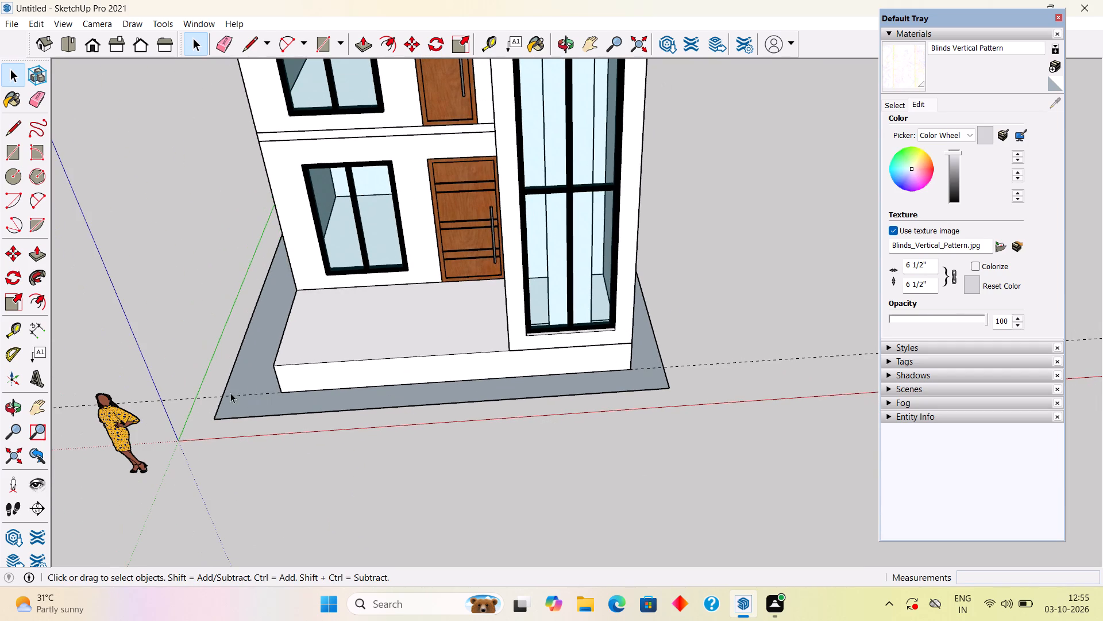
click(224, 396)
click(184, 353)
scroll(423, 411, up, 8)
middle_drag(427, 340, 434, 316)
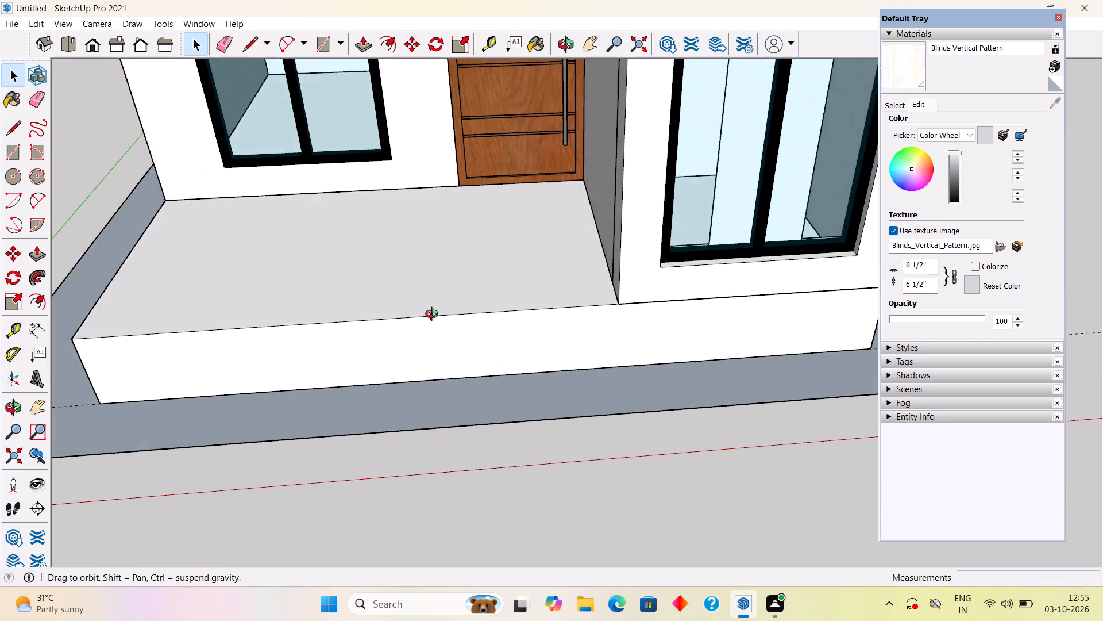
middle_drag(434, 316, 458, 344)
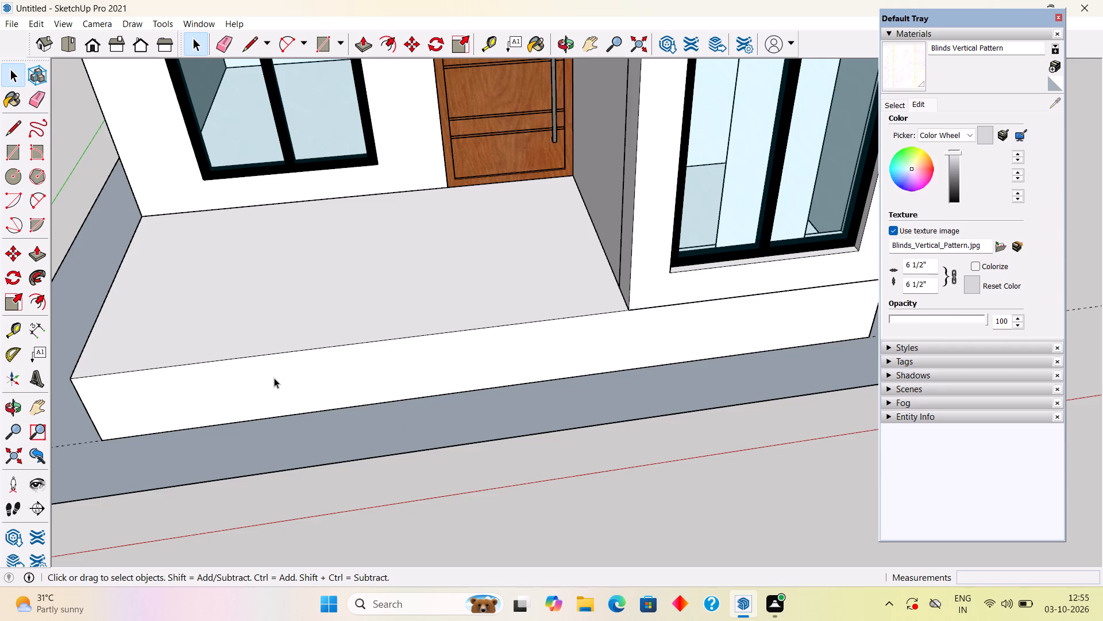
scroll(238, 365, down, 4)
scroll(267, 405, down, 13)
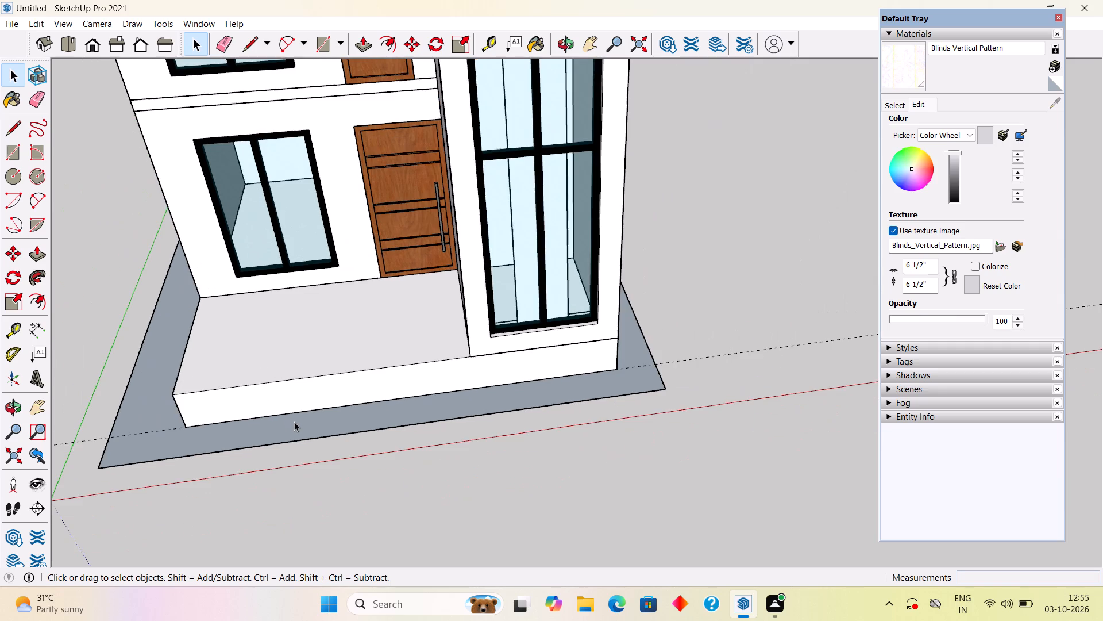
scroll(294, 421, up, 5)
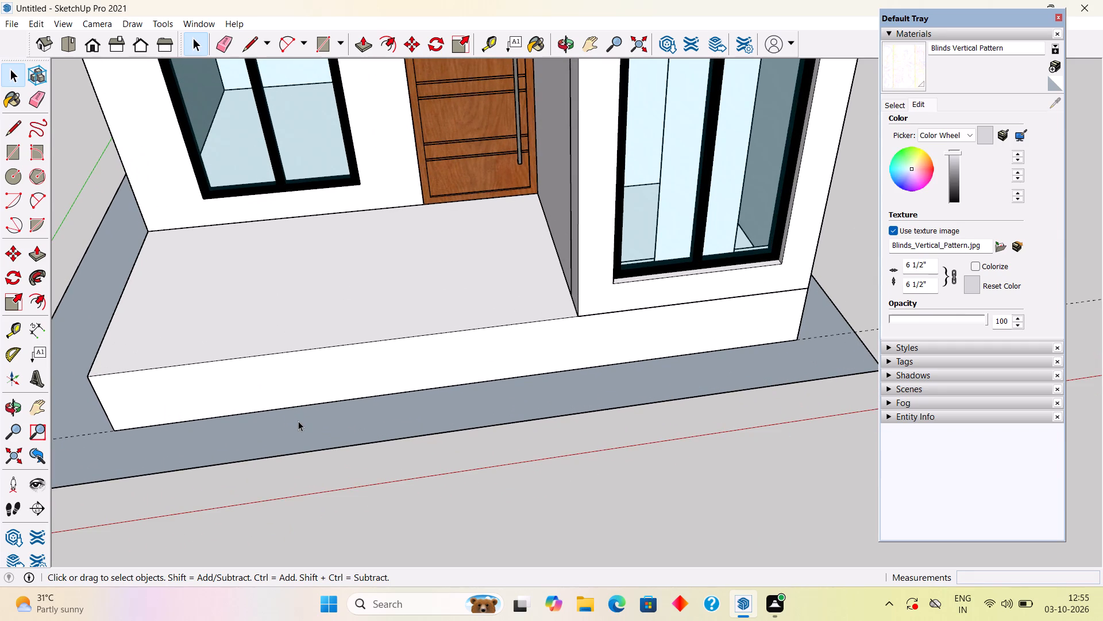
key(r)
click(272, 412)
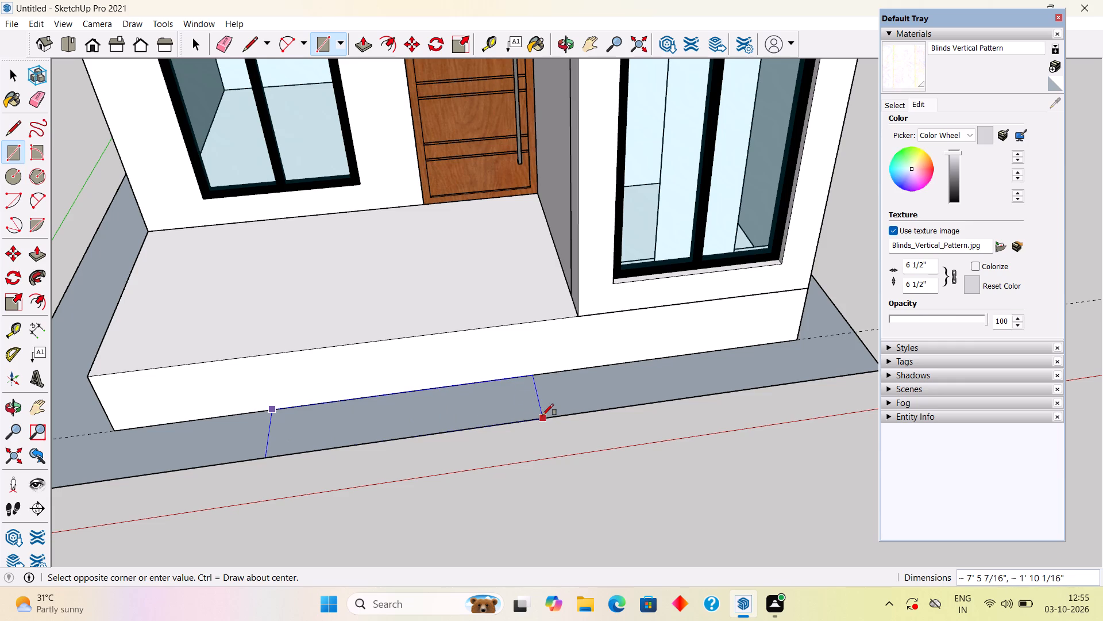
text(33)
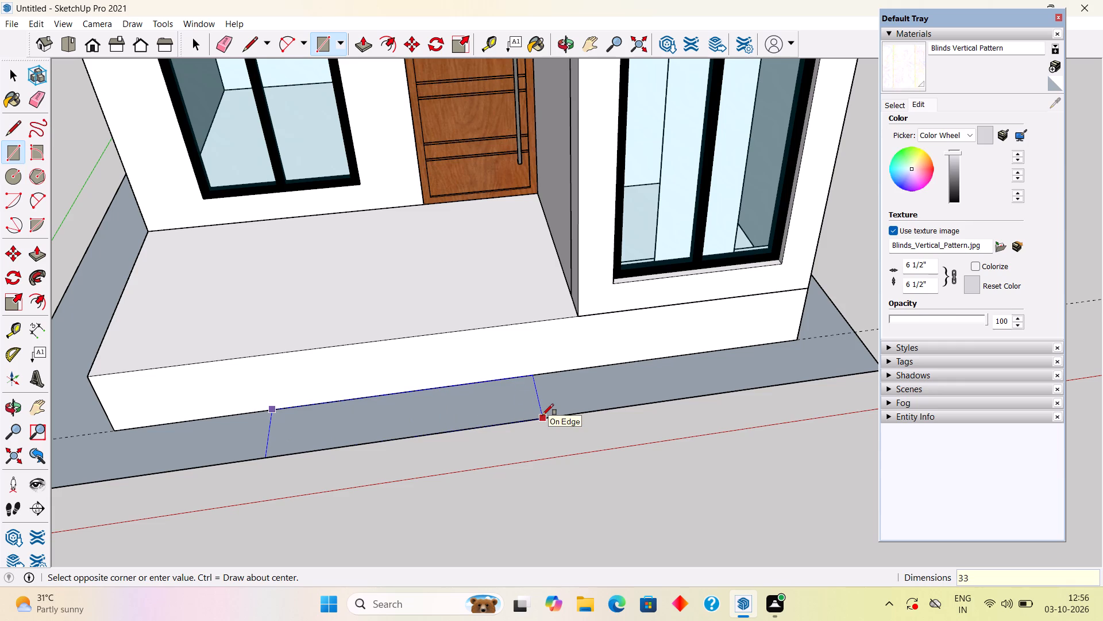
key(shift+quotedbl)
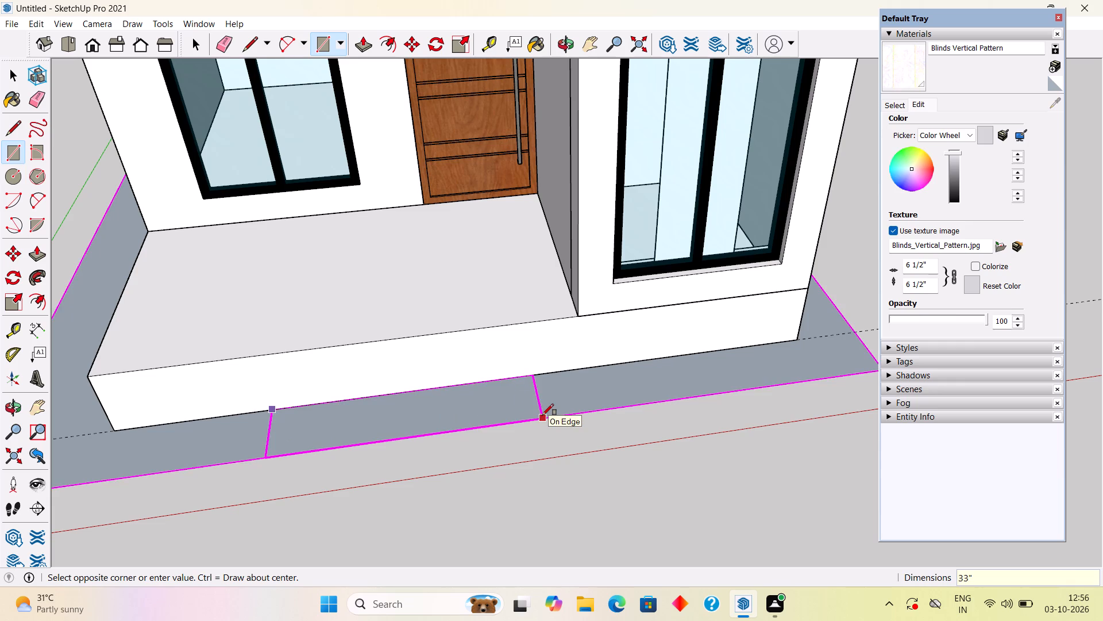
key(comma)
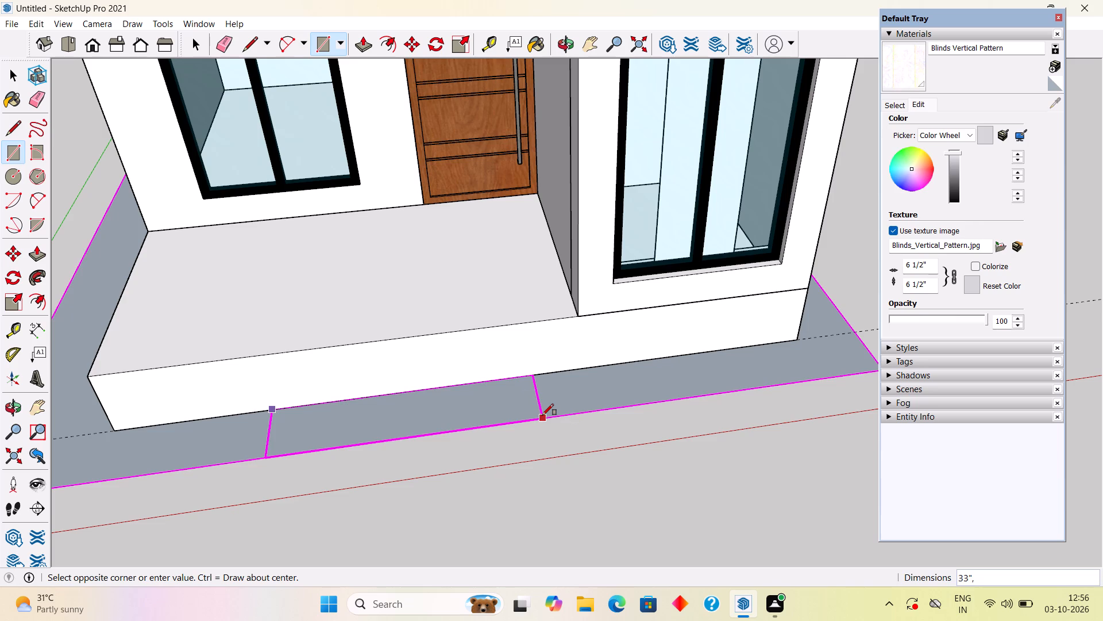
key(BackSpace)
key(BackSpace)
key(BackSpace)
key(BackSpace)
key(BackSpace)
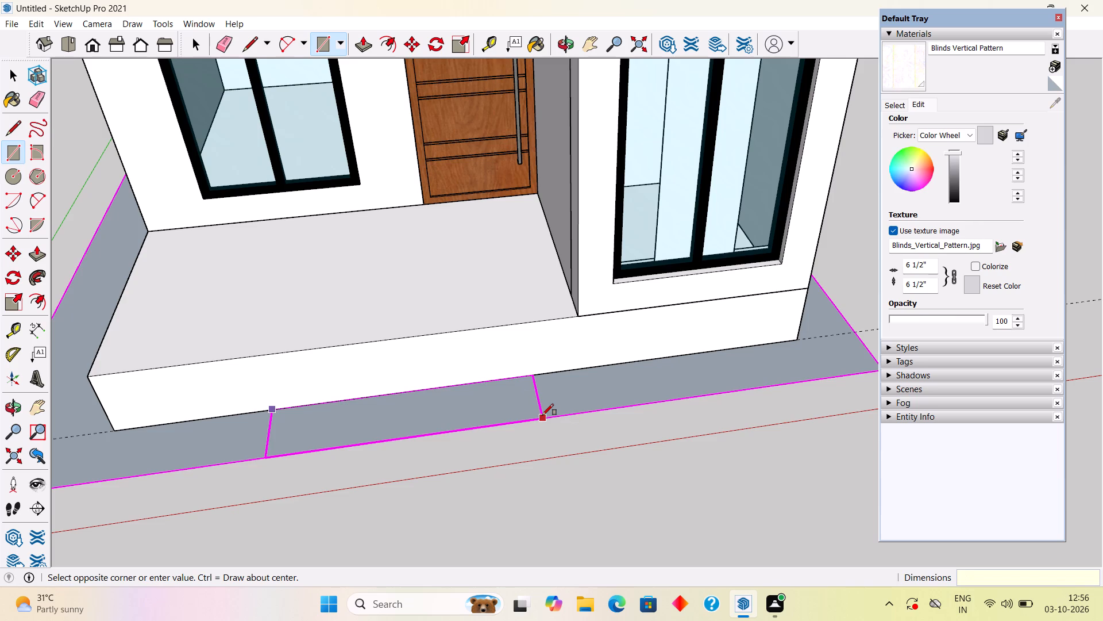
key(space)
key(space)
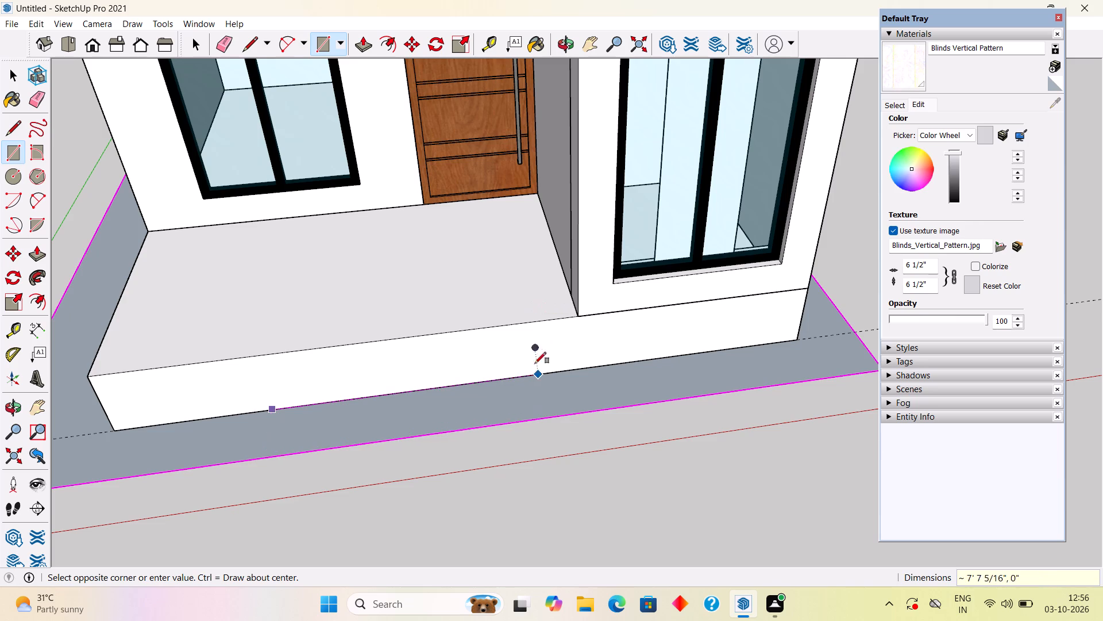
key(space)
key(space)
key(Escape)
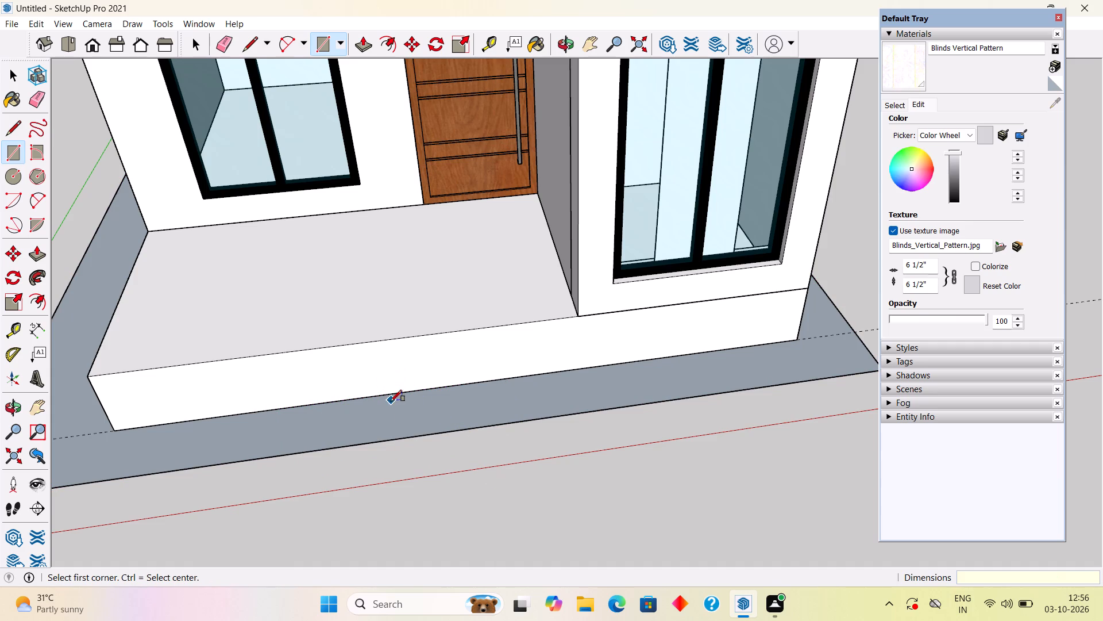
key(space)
Move the ground face about 2' 8" forward, away from the front of the base.
scroll(410, 438, down, 6)
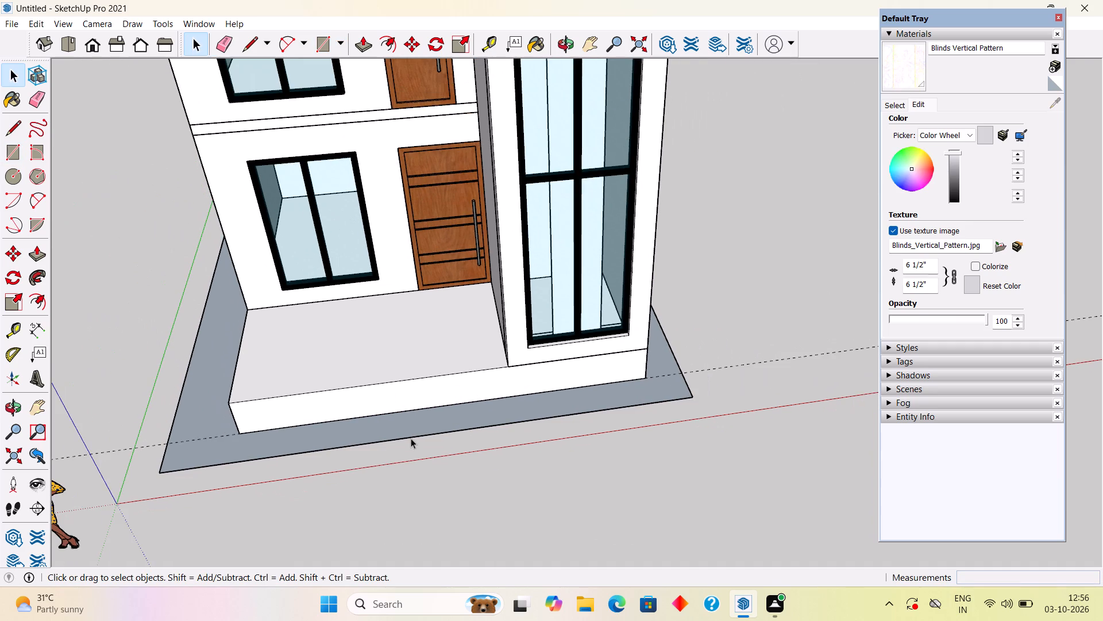
triple_click(411, 433)
key(m)
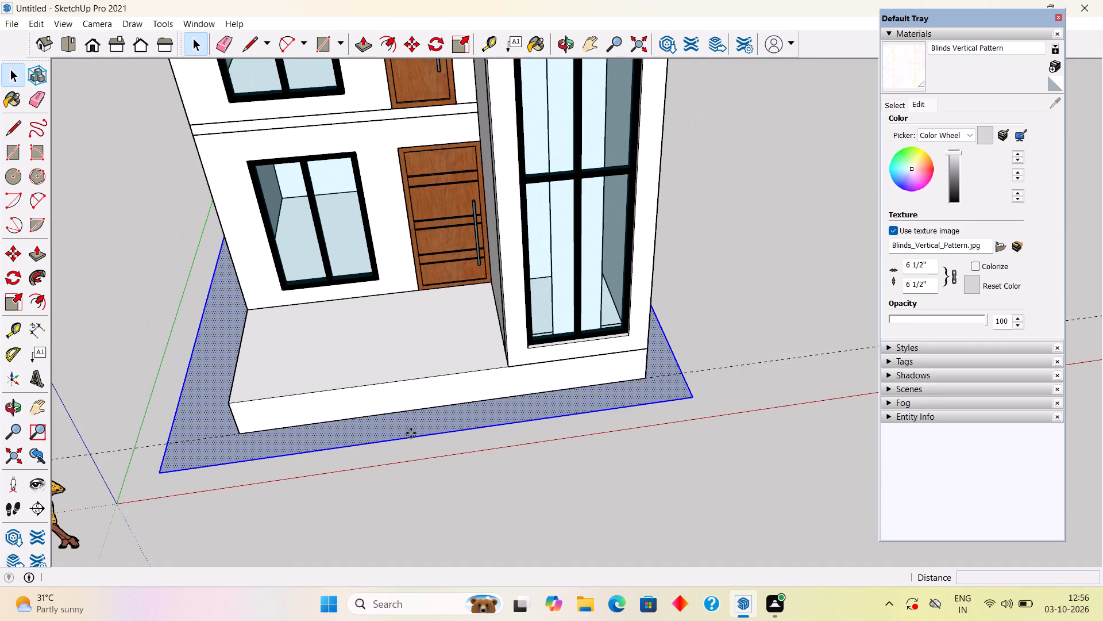
click(411, 433)
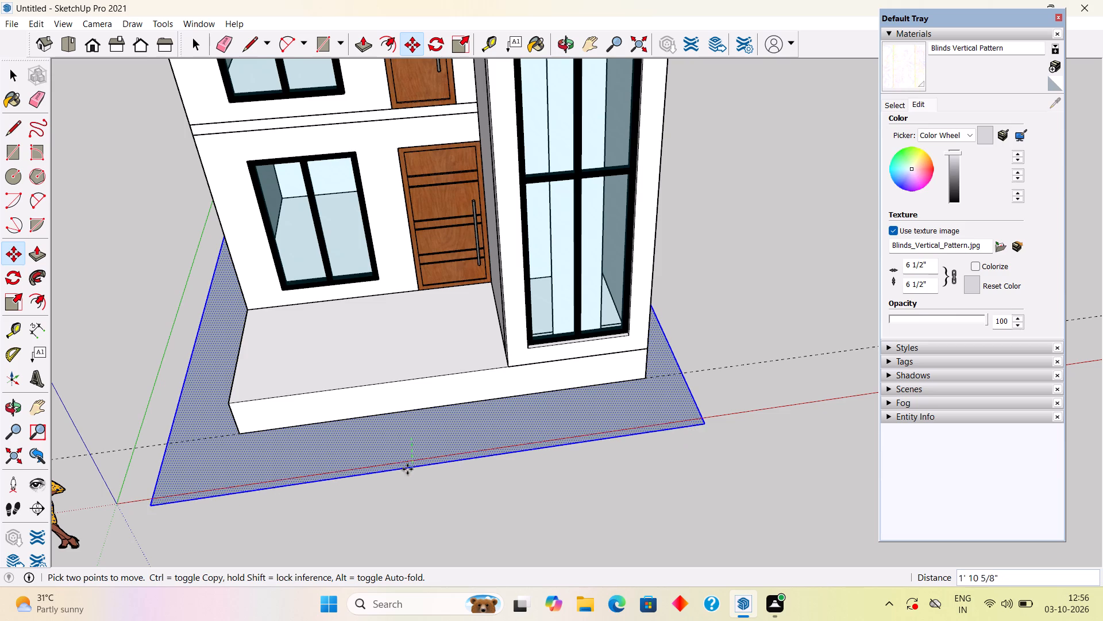
click(407, 480)
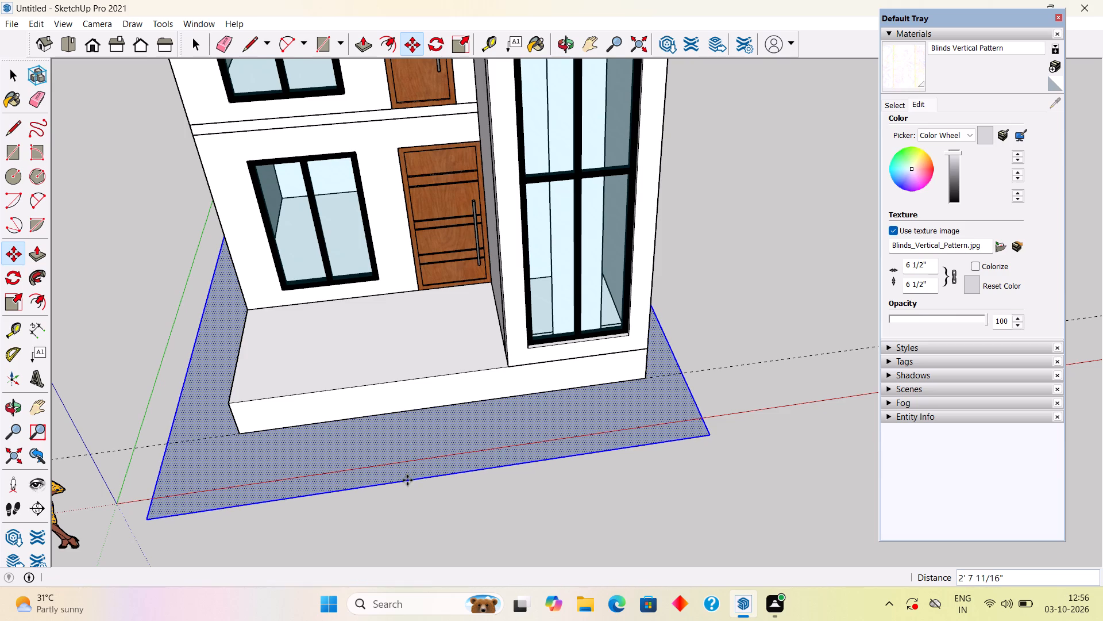
key(space)
click(102, 350)
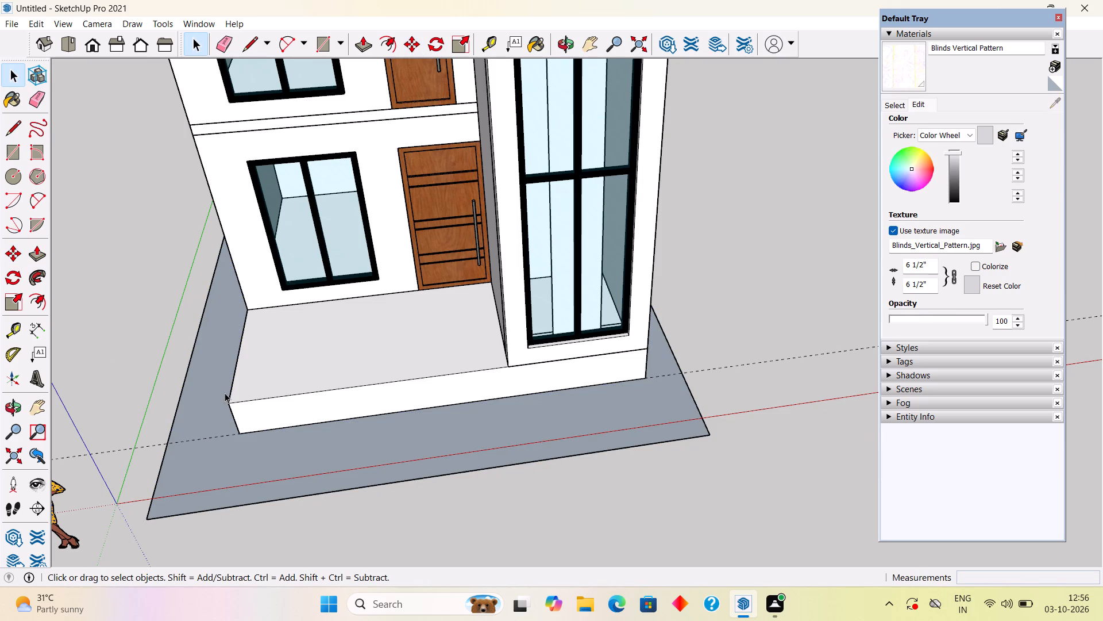
Draw a 10' by 33" rectangle on the ground face against the base's bottom front edge, in front of the porch.
key(r)
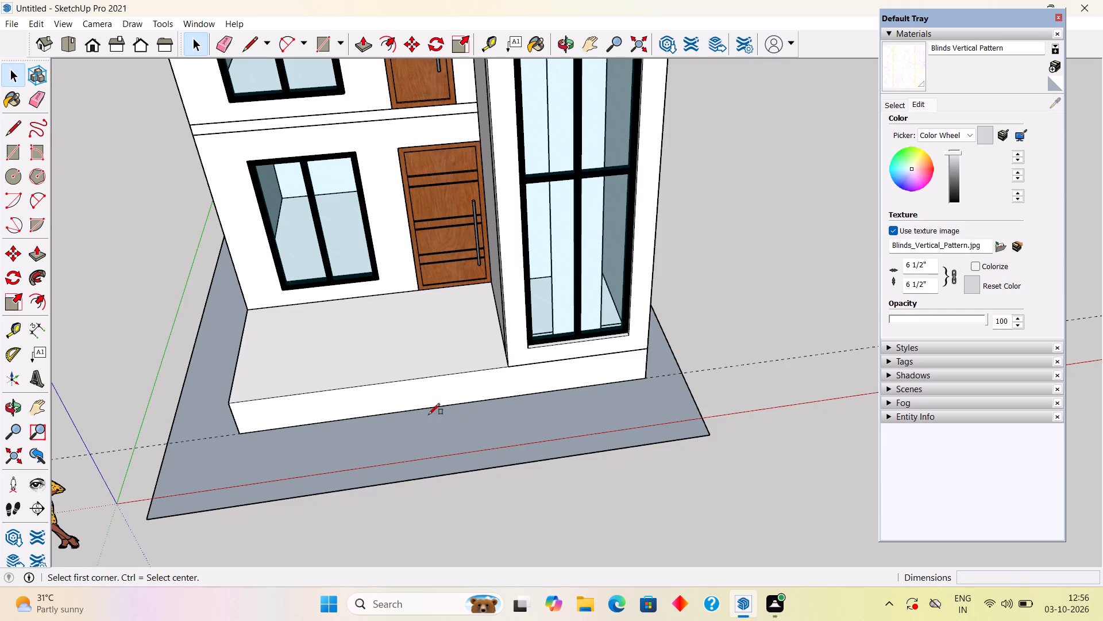
click(318, 419)
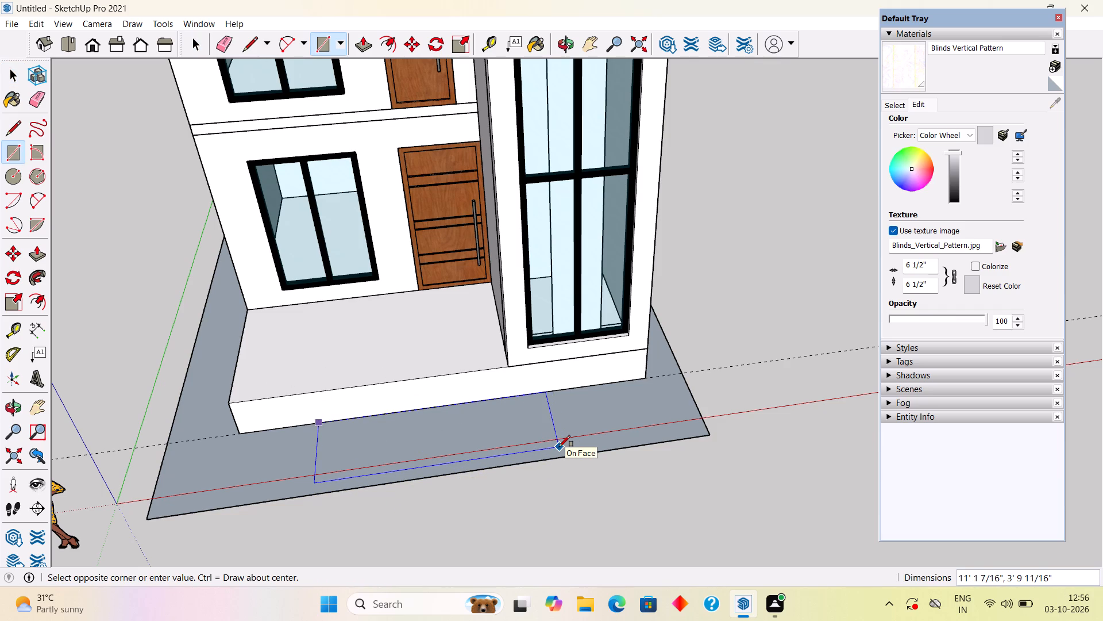
text(10')
text(,33")
key(Return)
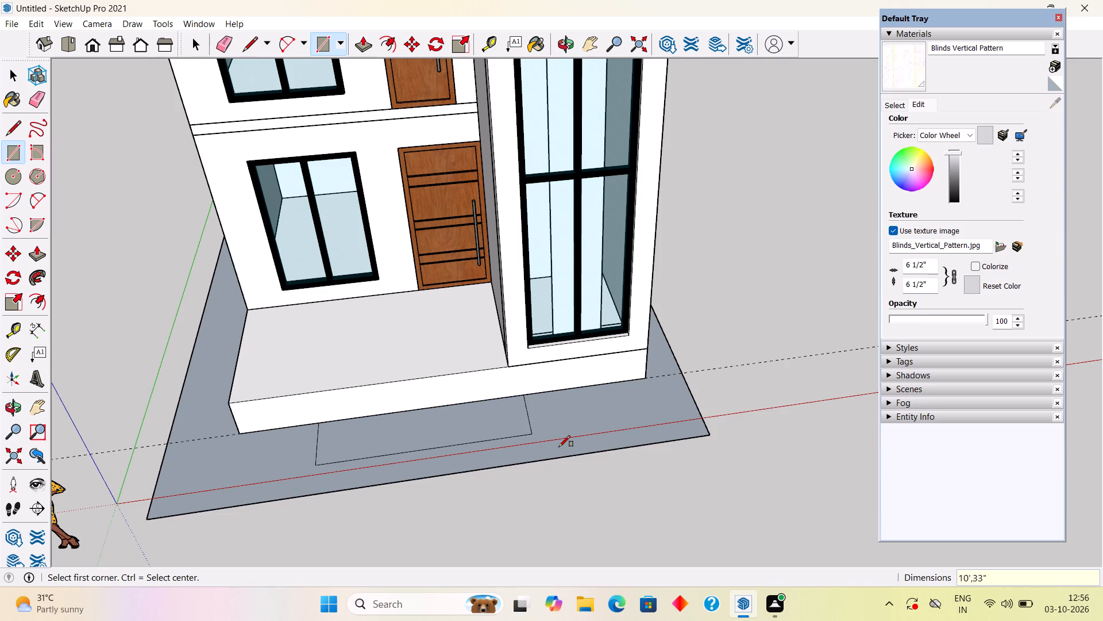
key(space)
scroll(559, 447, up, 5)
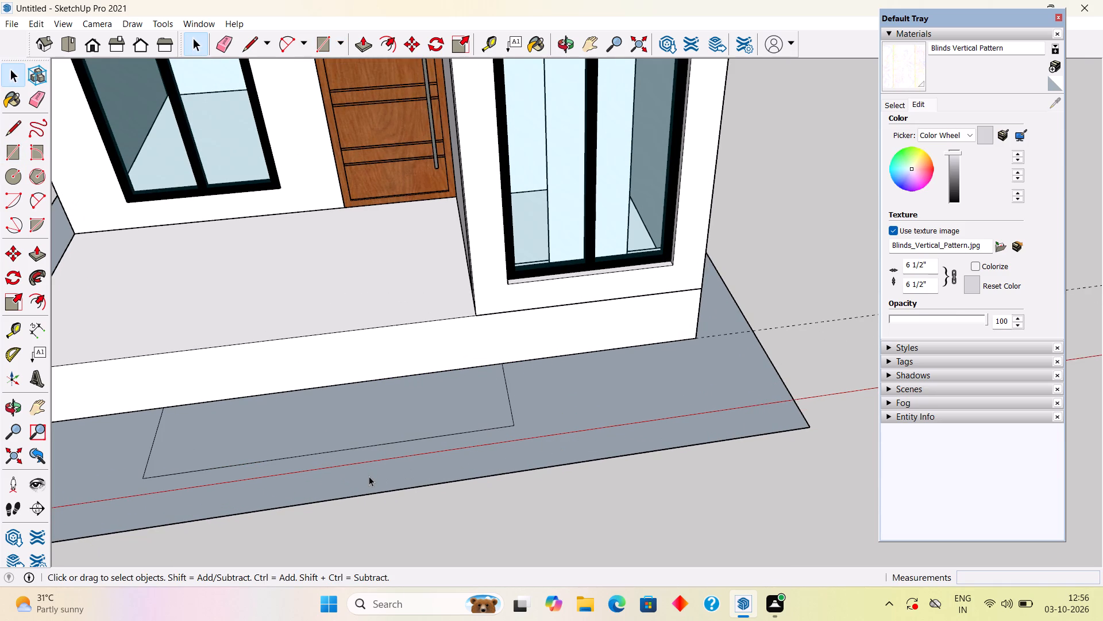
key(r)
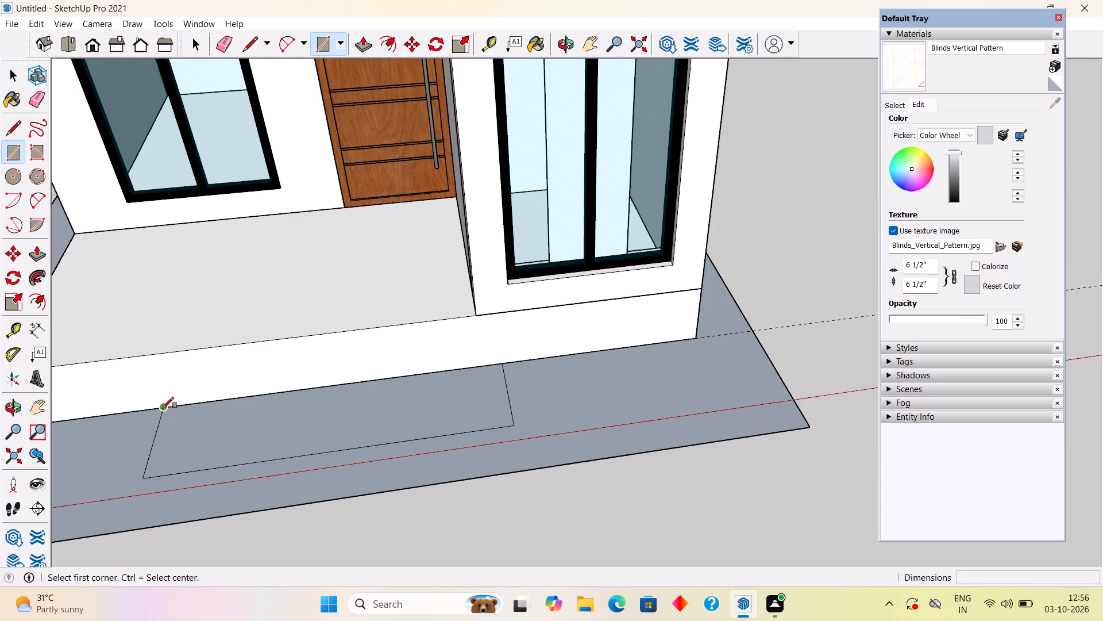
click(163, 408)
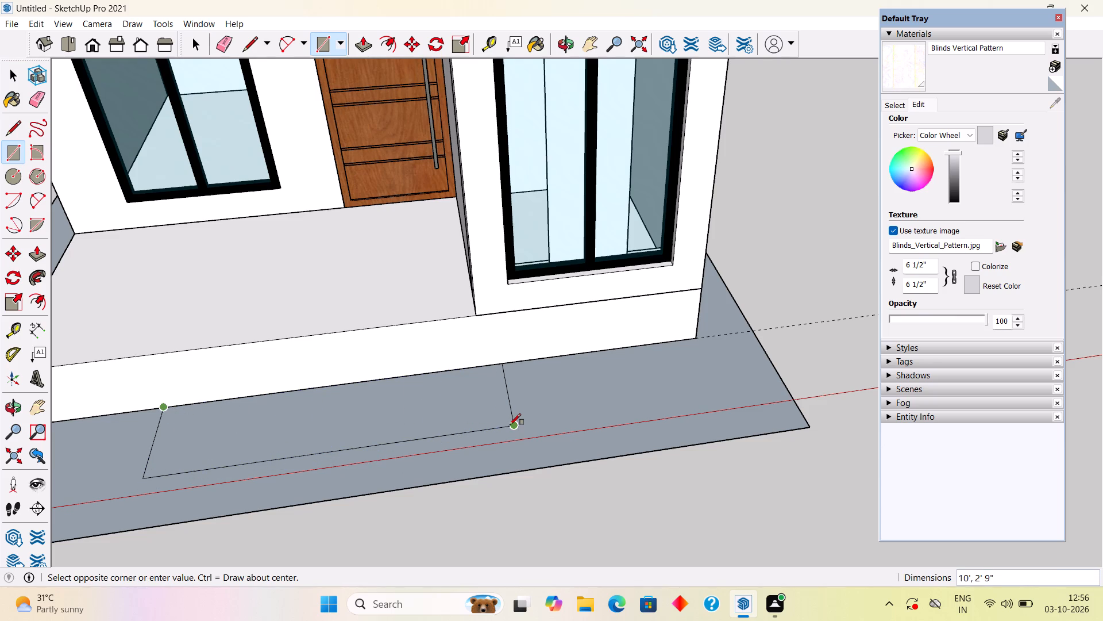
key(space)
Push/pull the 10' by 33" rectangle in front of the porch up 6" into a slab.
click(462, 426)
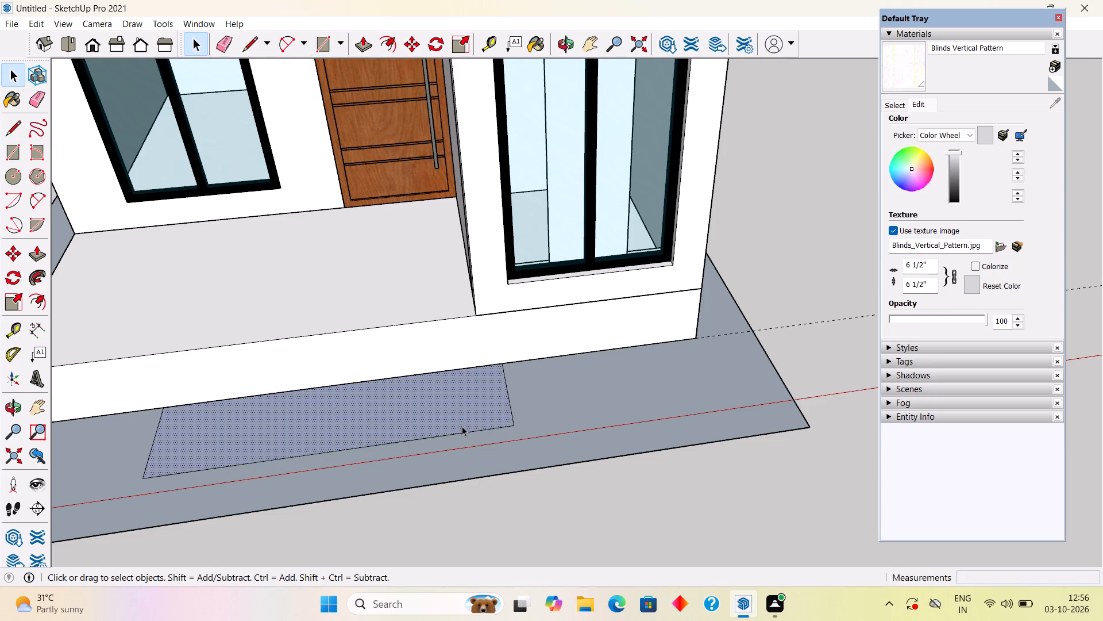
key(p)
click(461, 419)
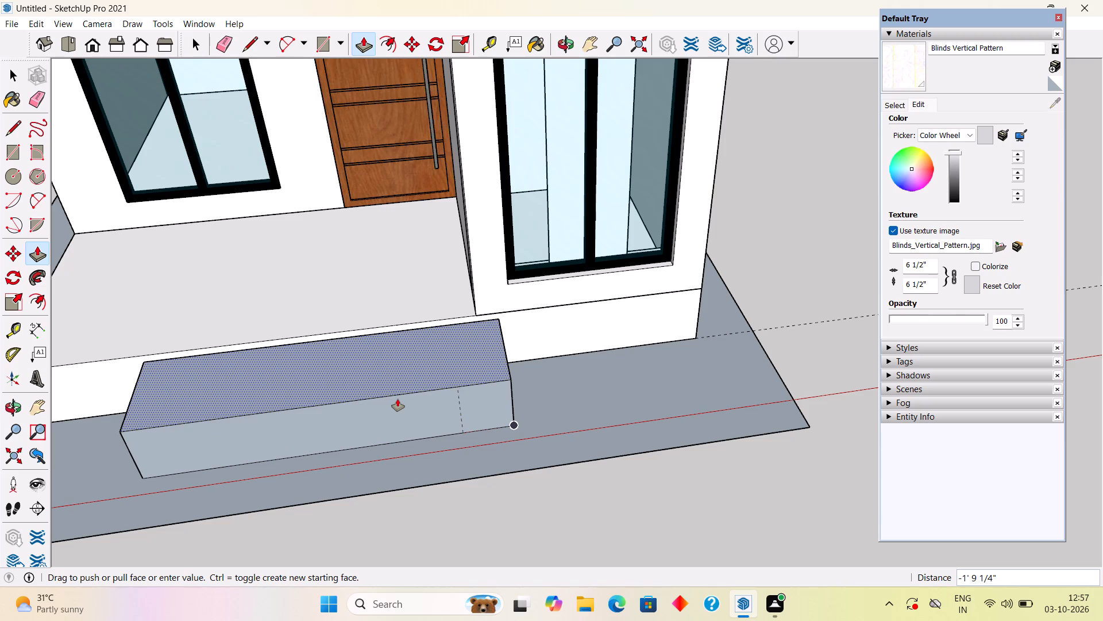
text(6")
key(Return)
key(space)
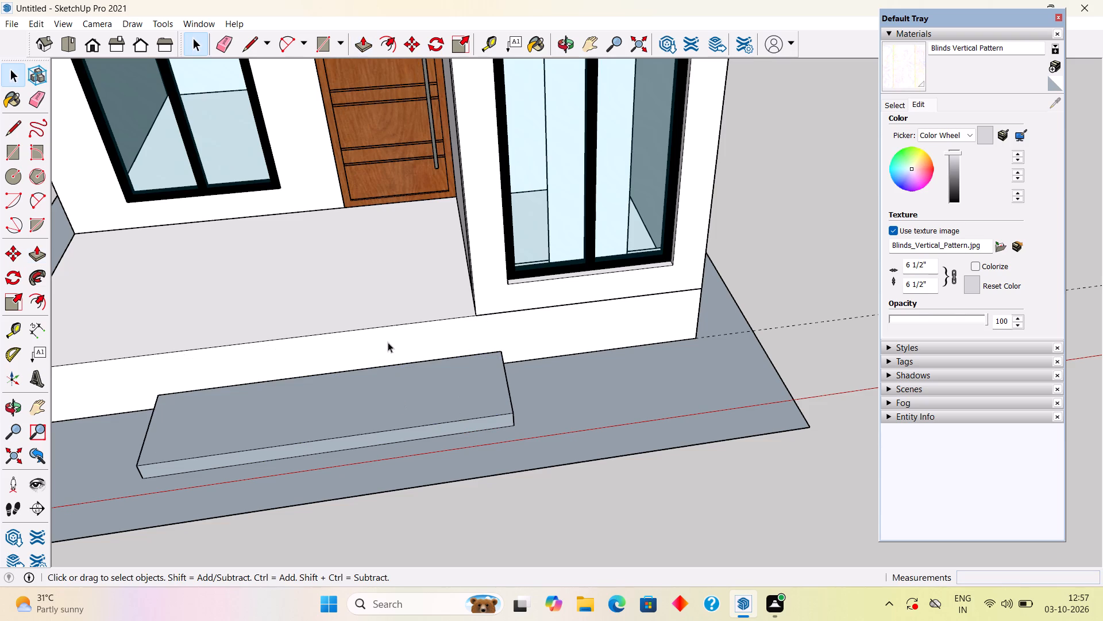
Delete the ground face around the house, keeping its outline edges and the entrance slab.
triple_click(375, 434)
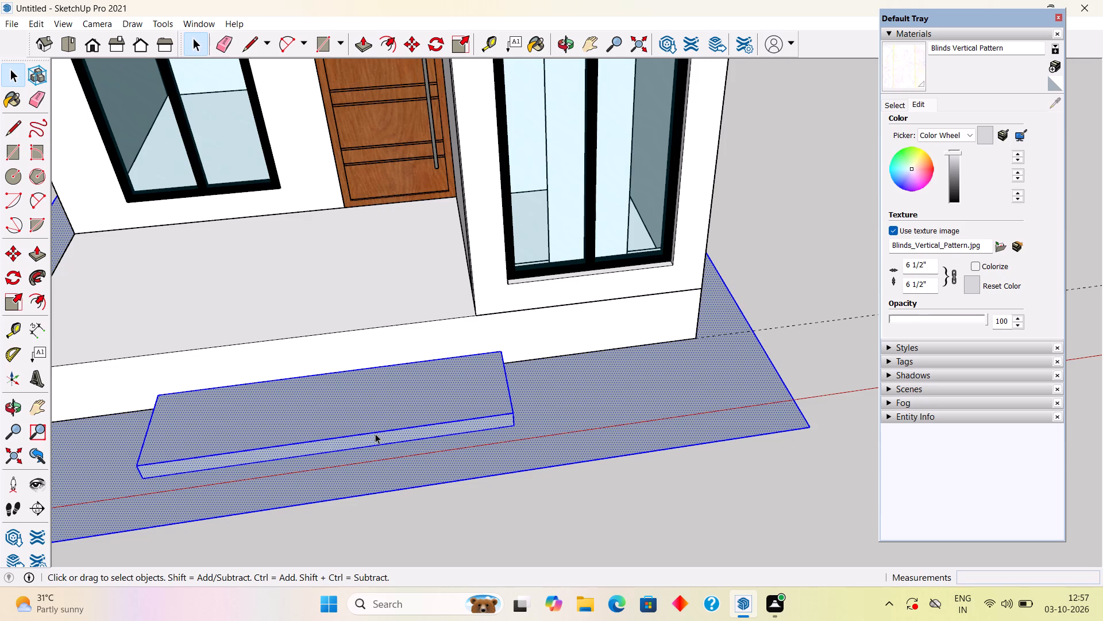
click(375, 434)
double_click(375, 434)
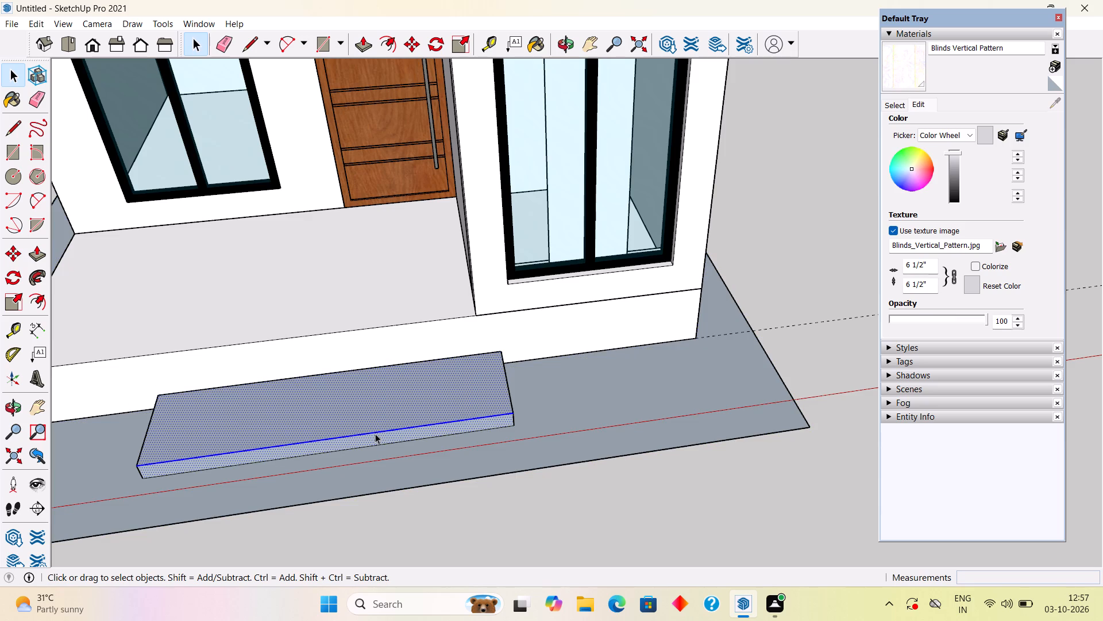
double_click(375, 434)
click(375, 434)
scroll(375, 434, down, 3)
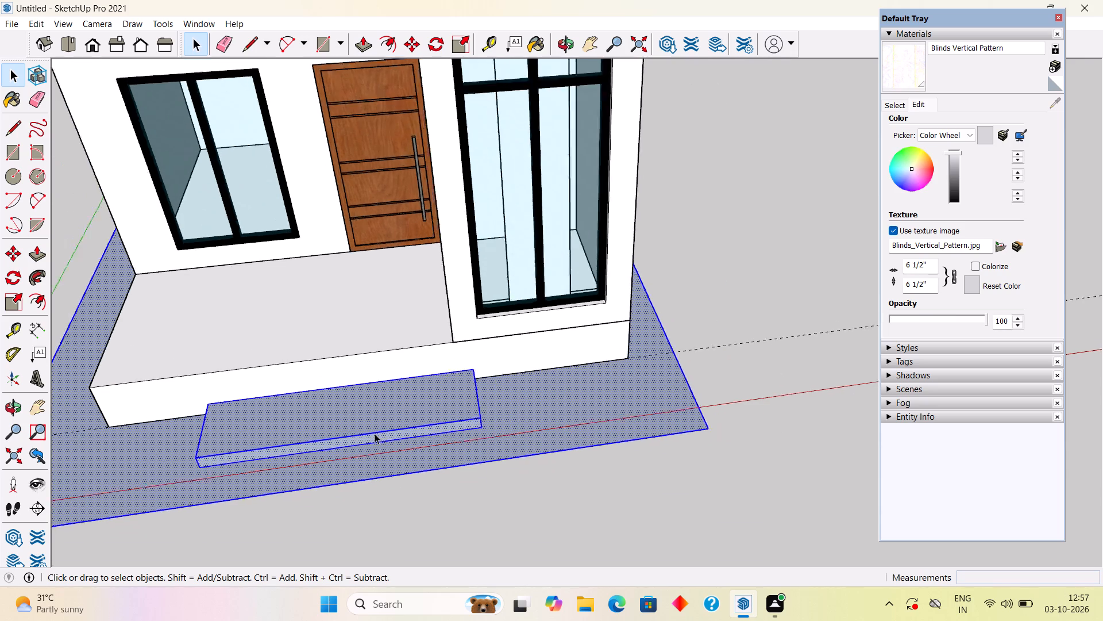
scroll(375, 434, down, 2)
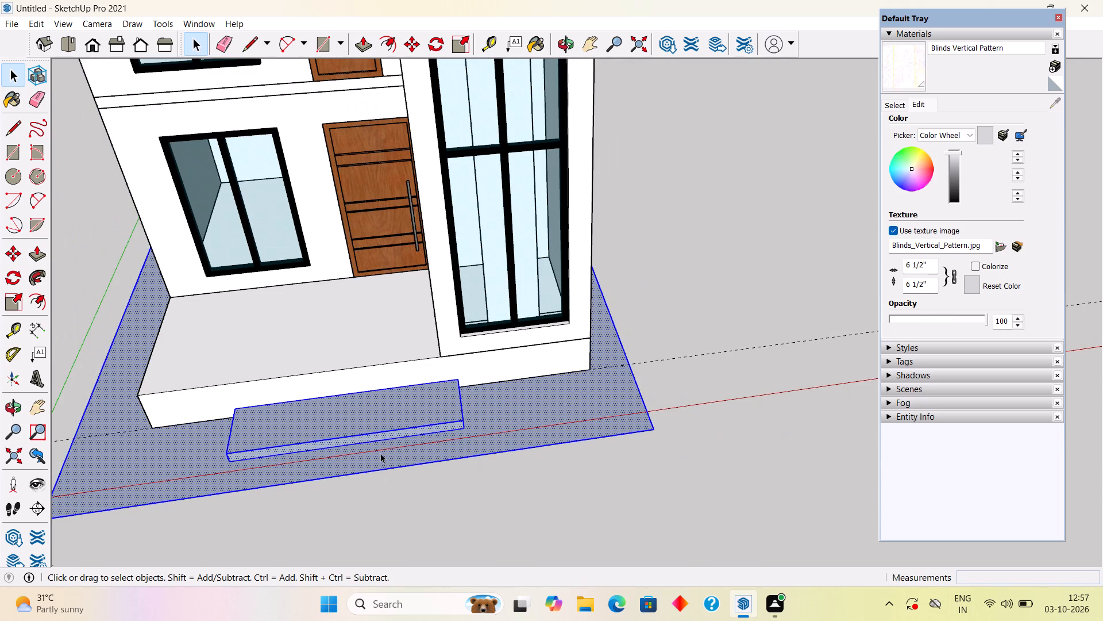
click(383, 455)
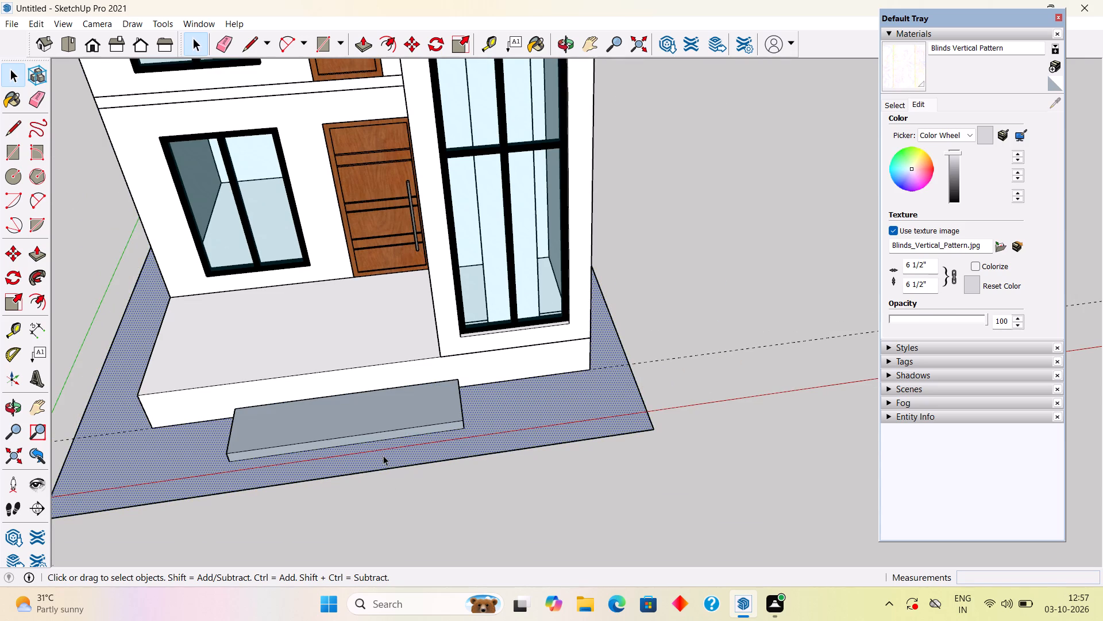
key(Delete)
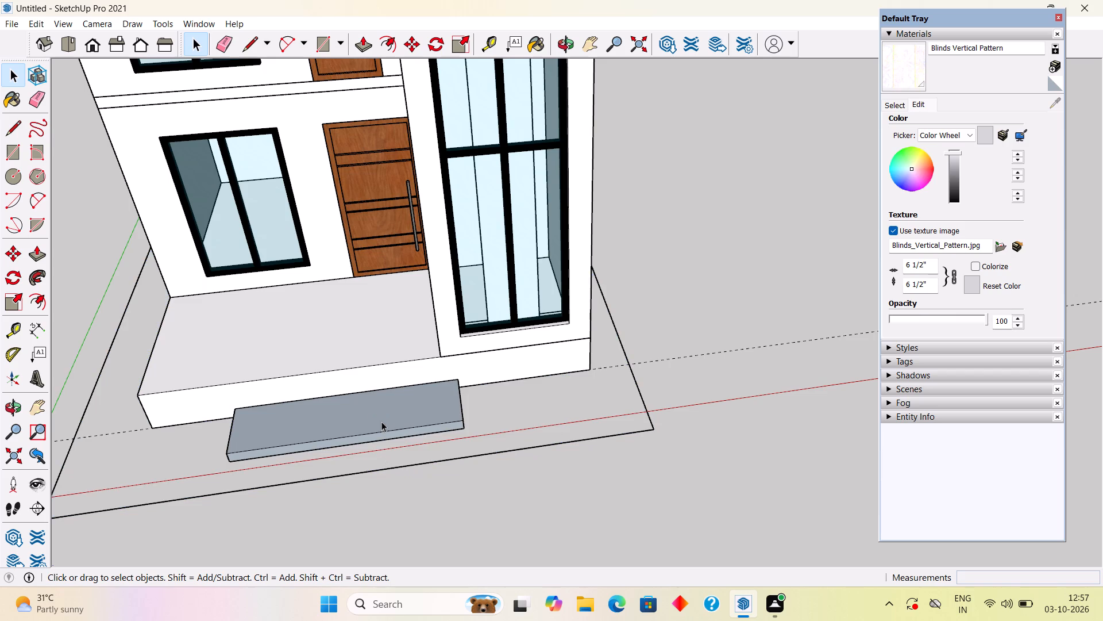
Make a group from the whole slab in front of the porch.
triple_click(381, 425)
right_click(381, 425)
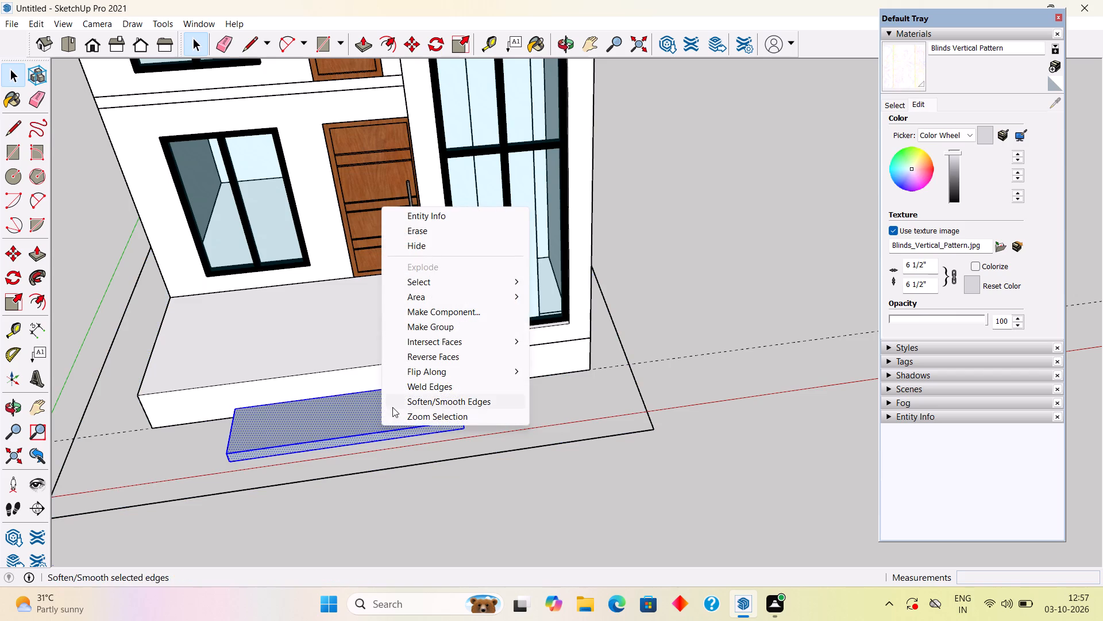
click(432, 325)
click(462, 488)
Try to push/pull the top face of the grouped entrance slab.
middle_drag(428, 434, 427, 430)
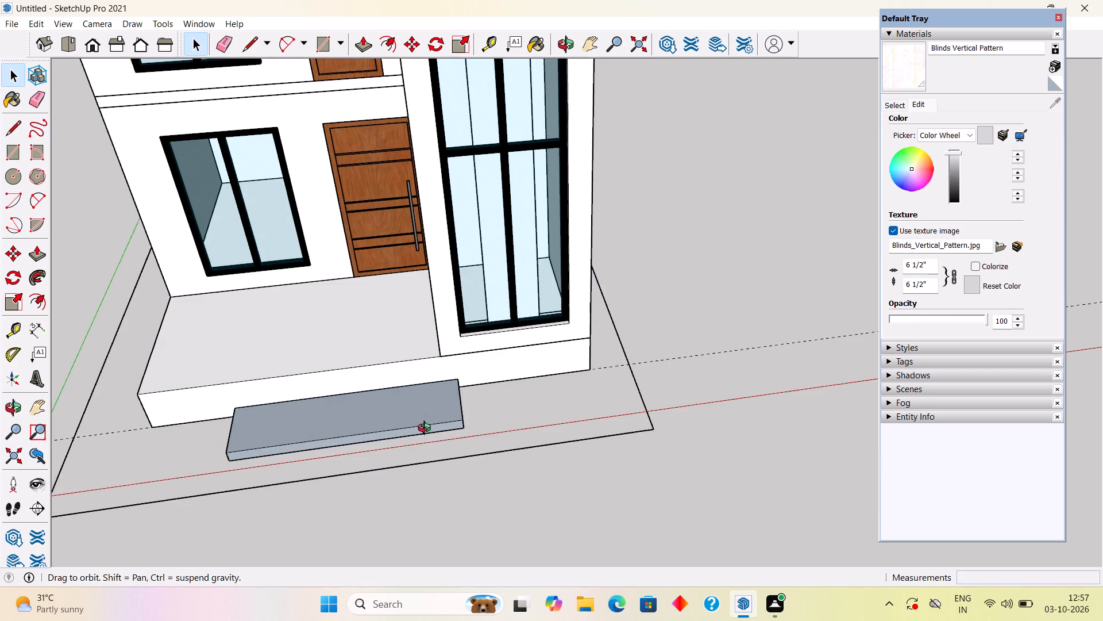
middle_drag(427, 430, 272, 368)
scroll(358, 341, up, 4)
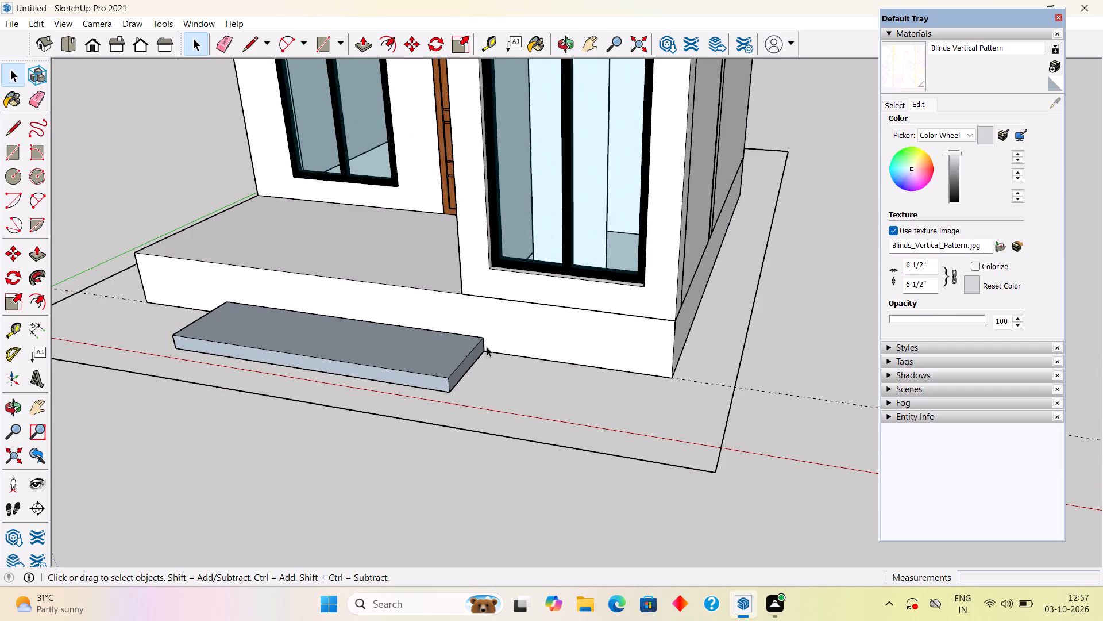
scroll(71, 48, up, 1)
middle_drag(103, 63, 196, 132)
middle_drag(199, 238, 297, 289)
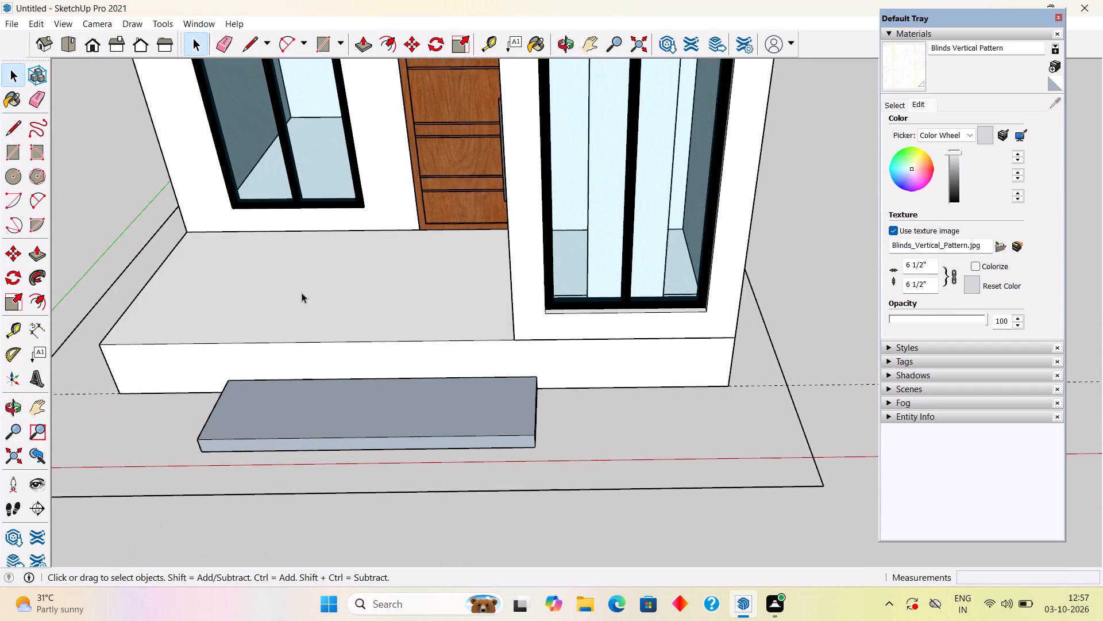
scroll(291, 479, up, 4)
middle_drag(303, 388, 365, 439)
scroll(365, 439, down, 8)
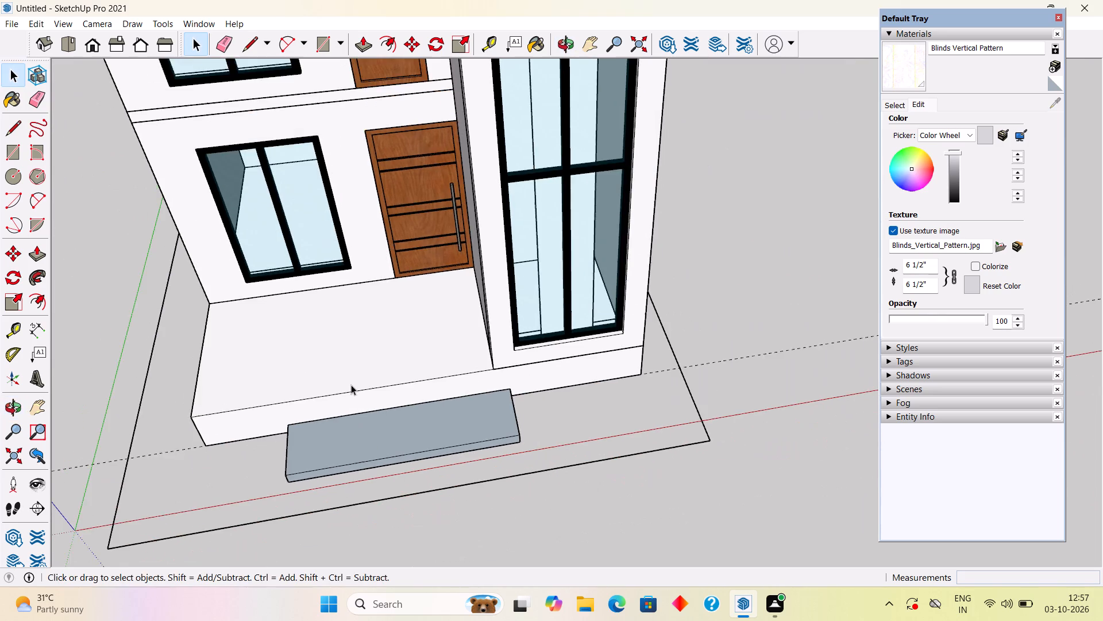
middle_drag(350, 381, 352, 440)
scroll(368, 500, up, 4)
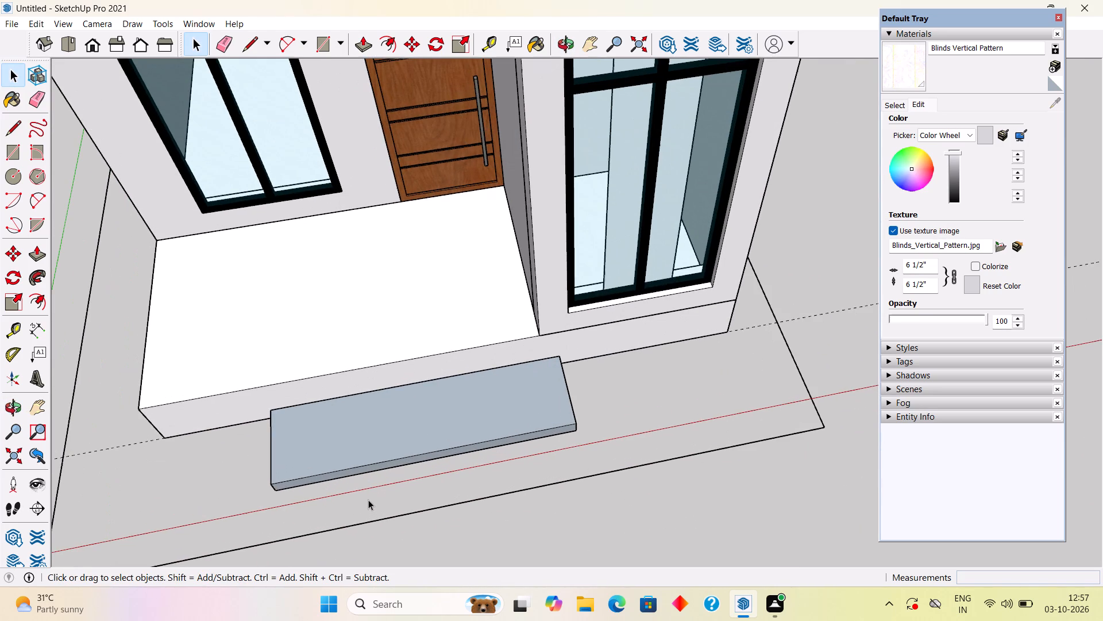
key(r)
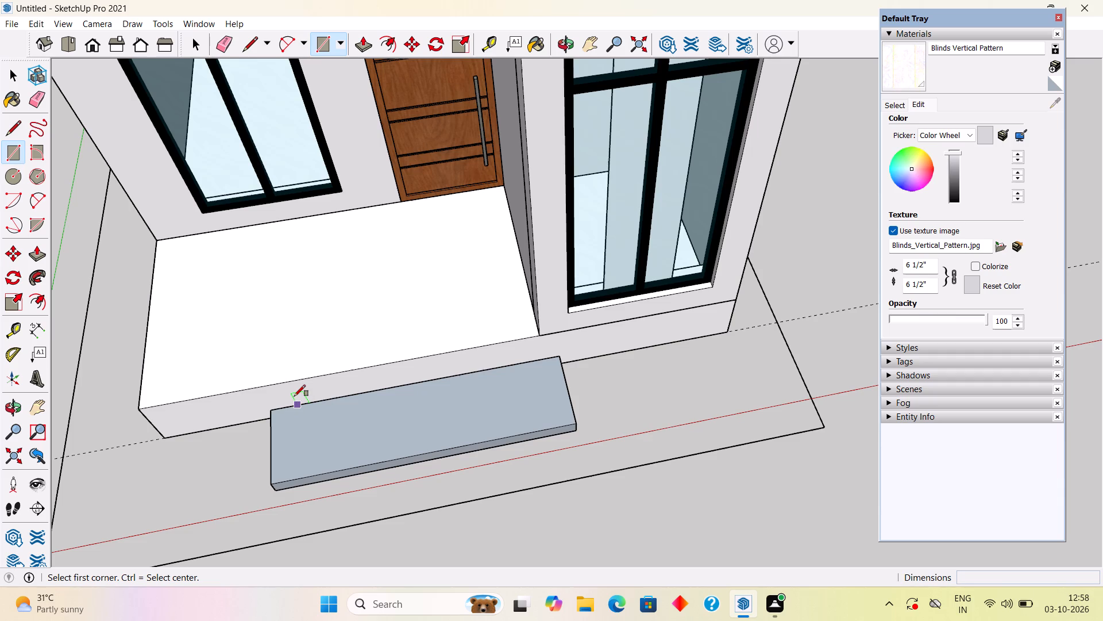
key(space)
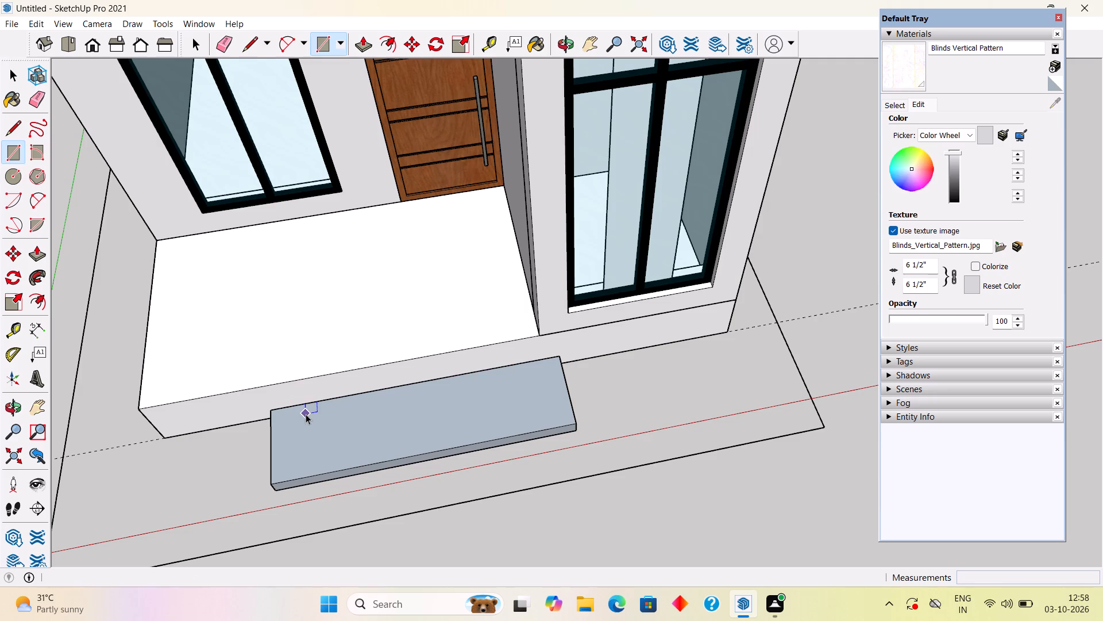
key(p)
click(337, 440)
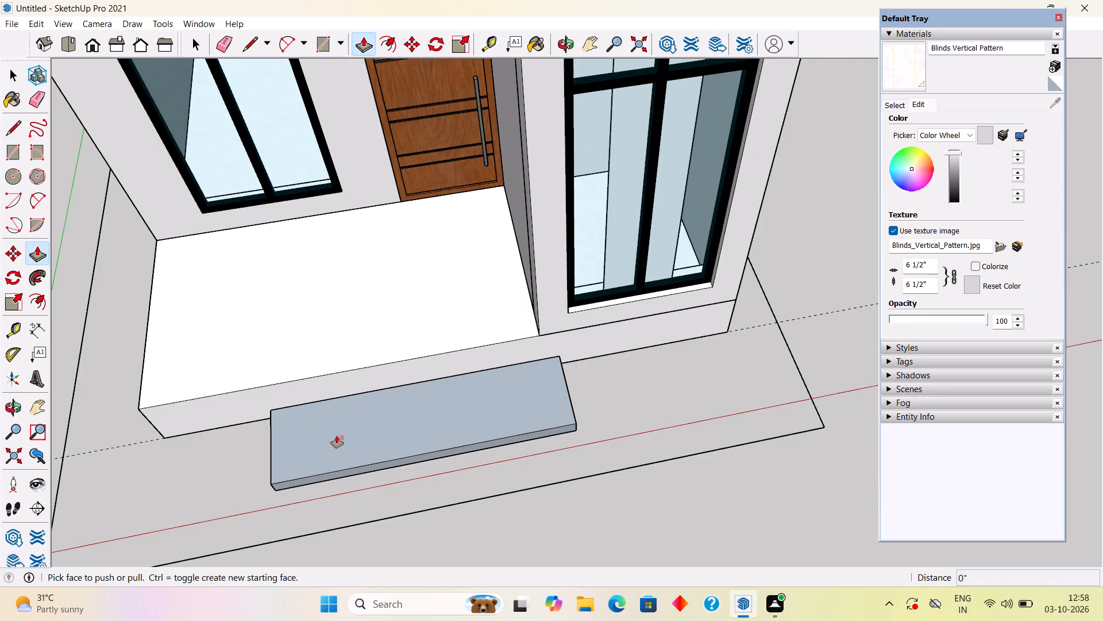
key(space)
Delete the grouped slab in front of the porch.
click(359, 447)
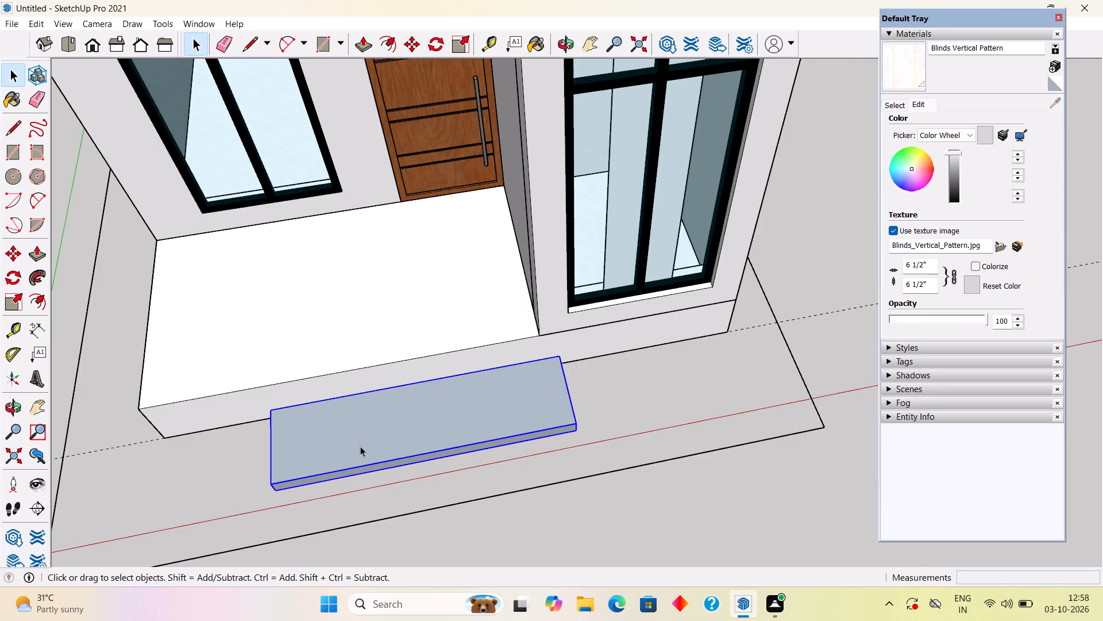
key(Delete)
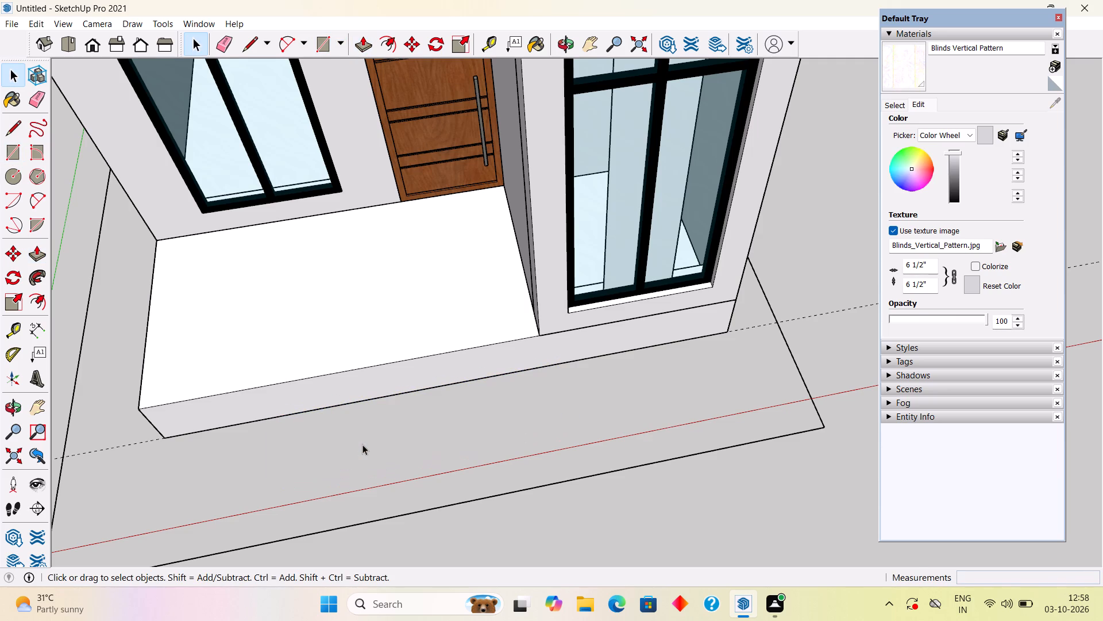
Draw a 10' by 33" rectangle at ground level against the base's bottom front edge, in front of the porch.
key(r)
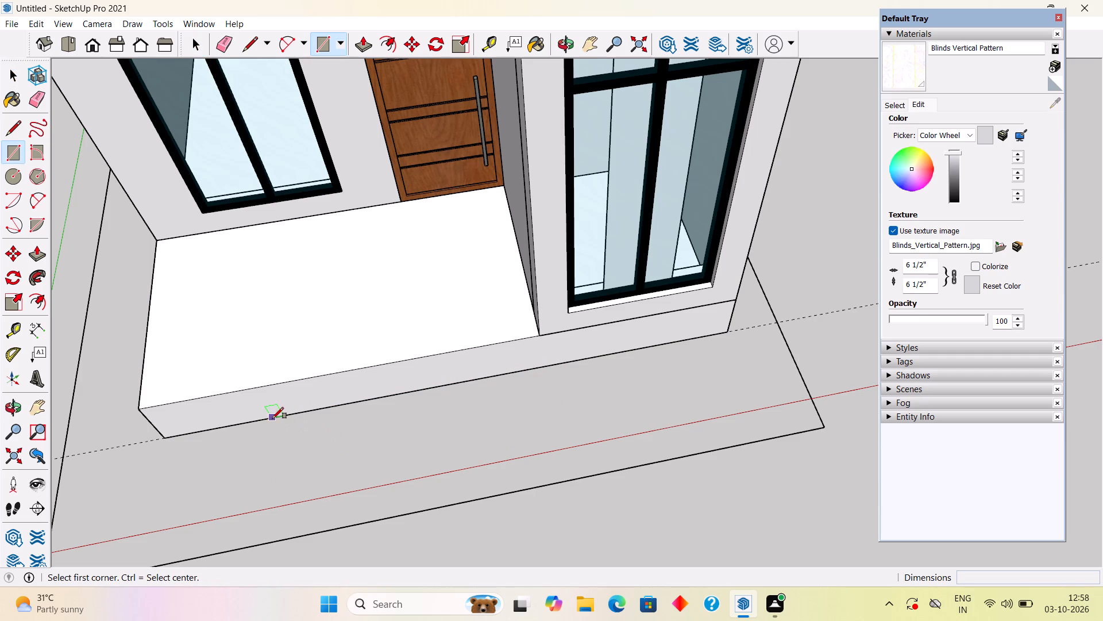
click(241, 423)
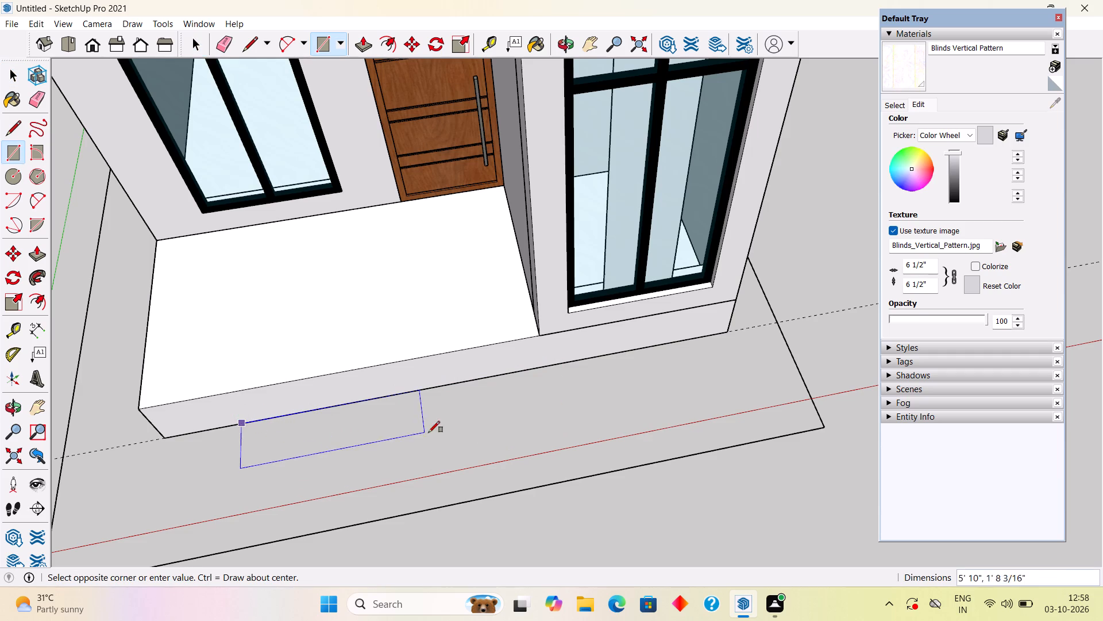
text(10)
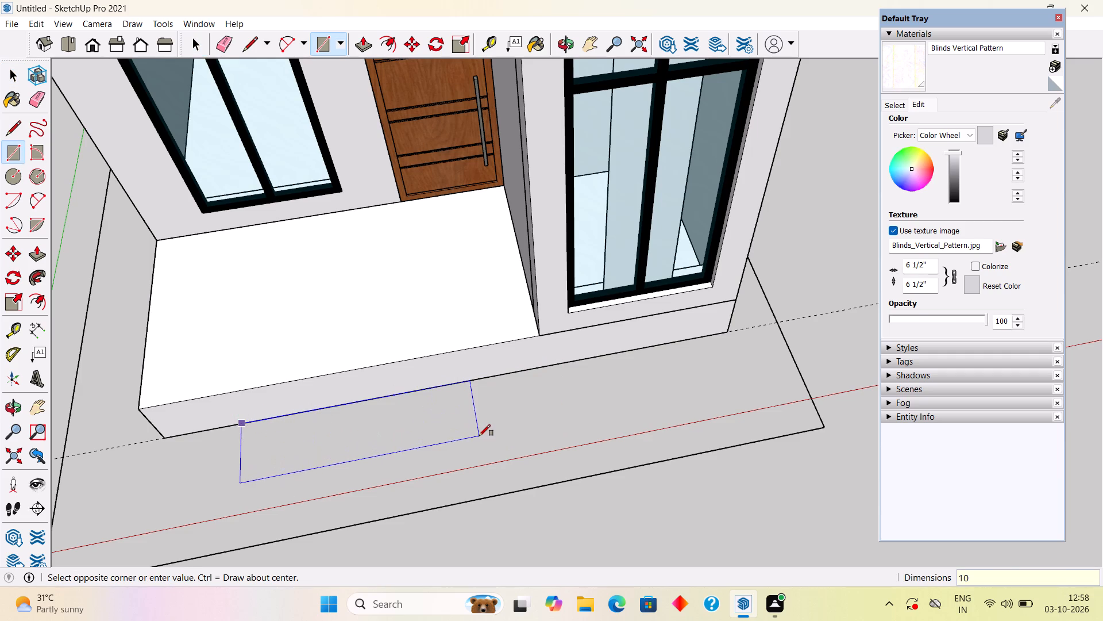
text(',33")
key(Return)
key(space)
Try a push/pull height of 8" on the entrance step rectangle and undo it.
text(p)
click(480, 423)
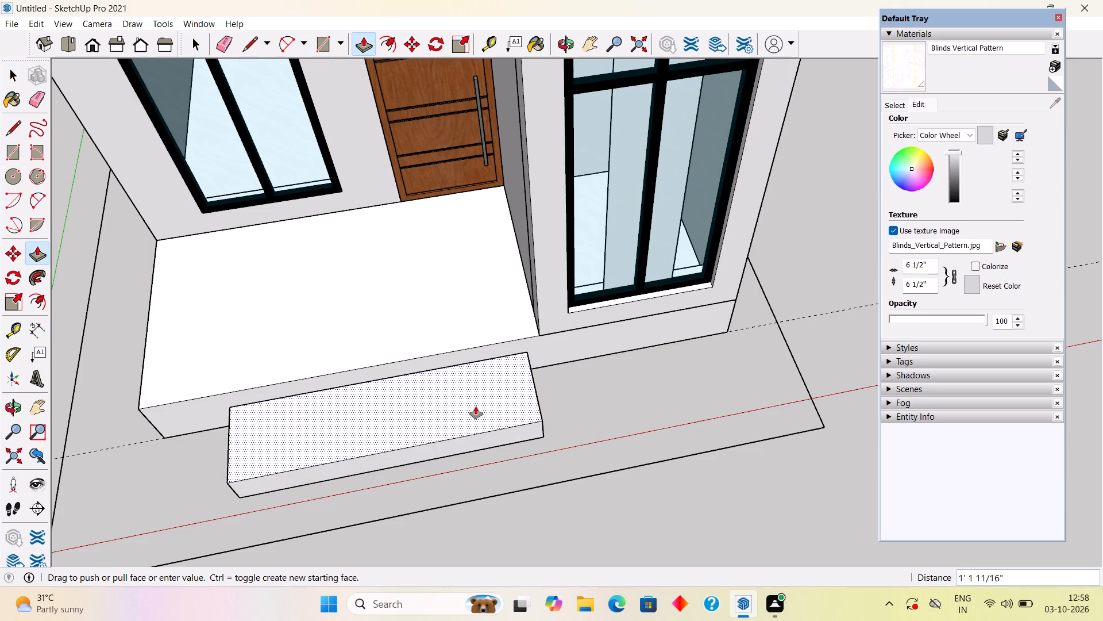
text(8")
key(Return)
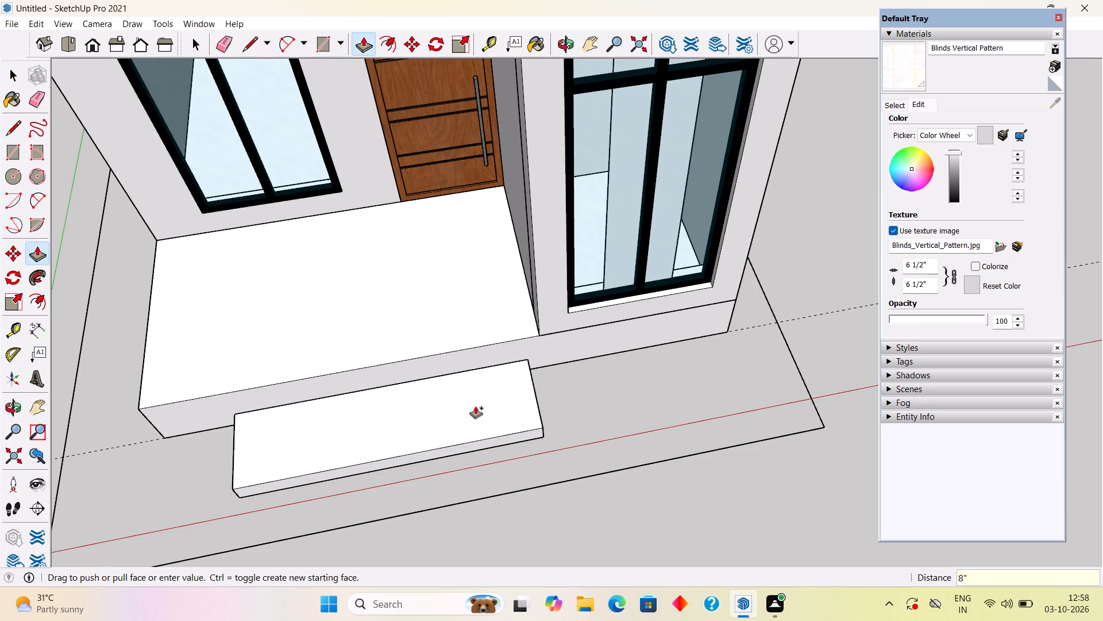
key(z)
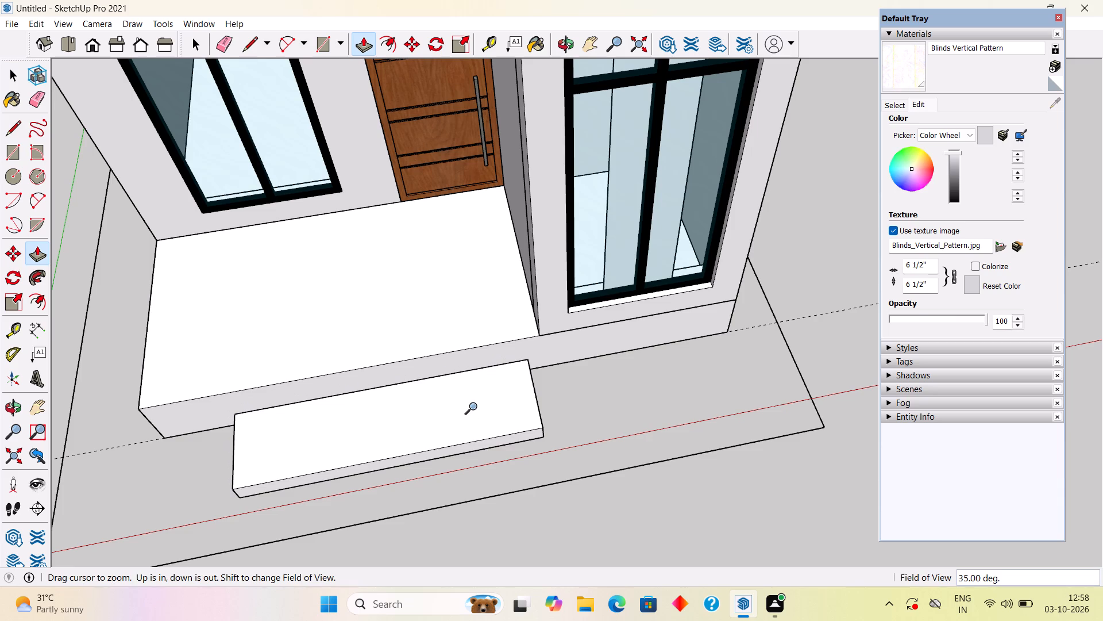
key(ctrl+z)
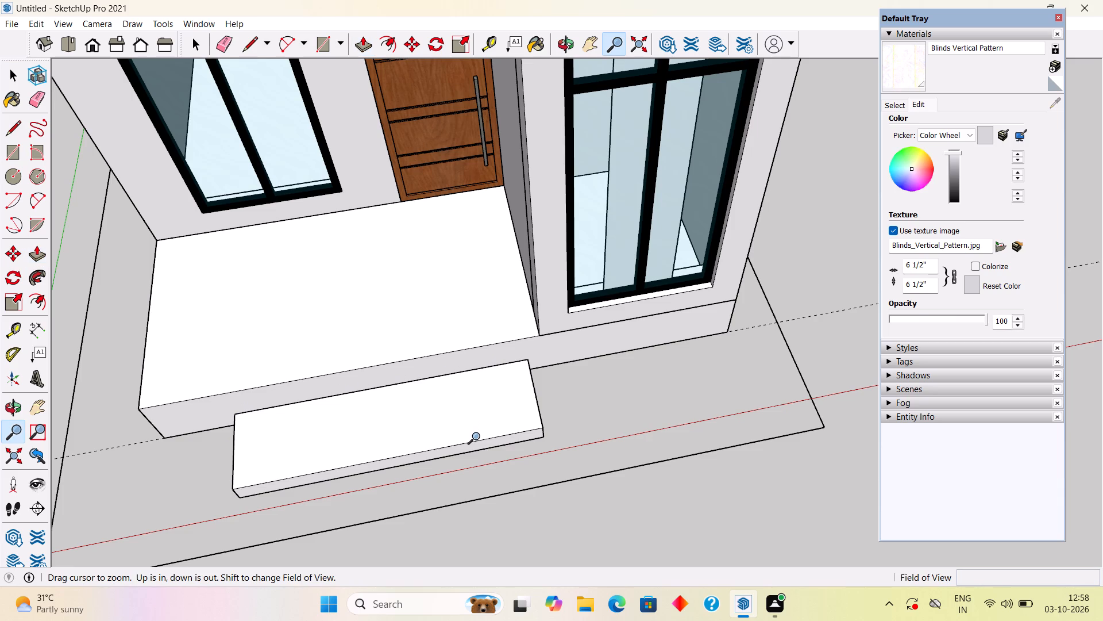
Push/pull the 10' by 33" rectangle up 6" to form the riser of the first entrance step.
key(p)
click(491, 425)
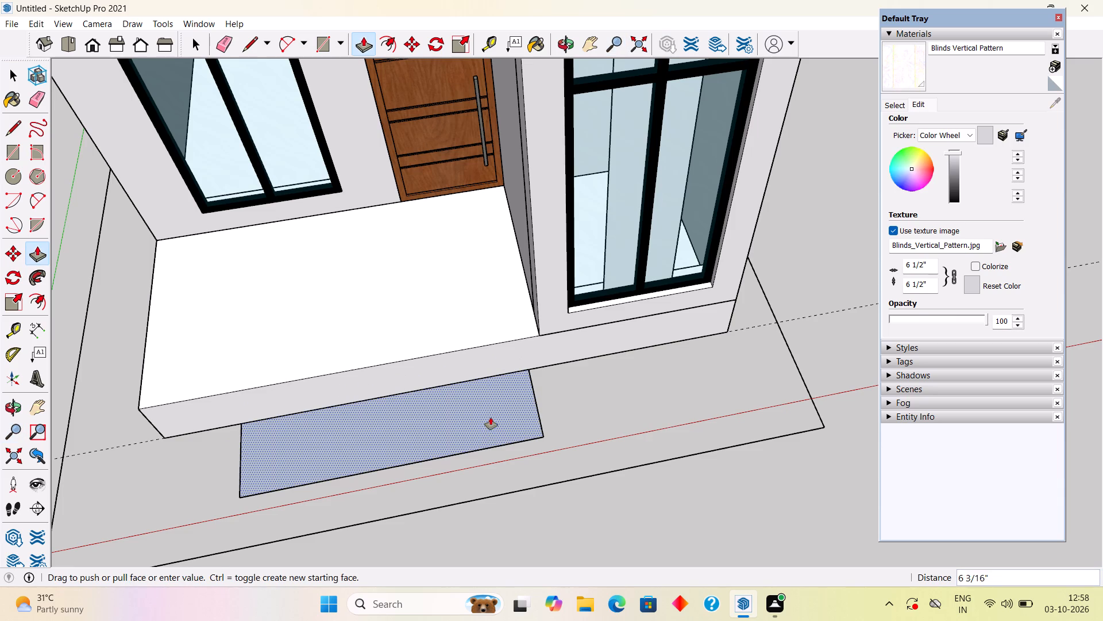
text(6")
key(Return)
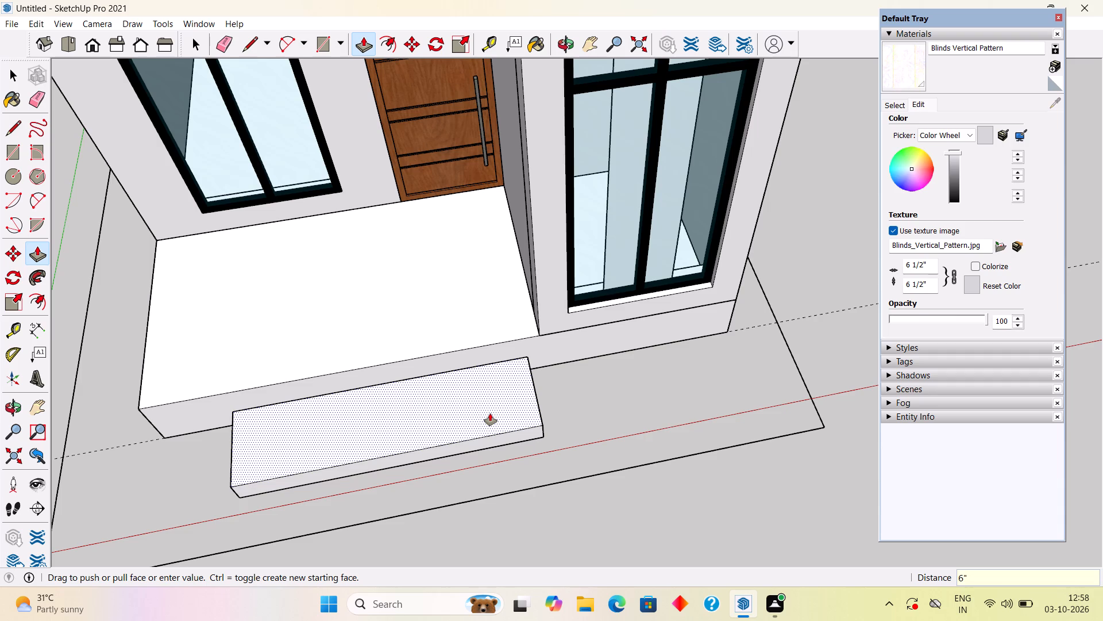
Extrude the step's top face another 2" as a new layer, keeping a dividing edge around the sides.
ctrl+click(490, 413)
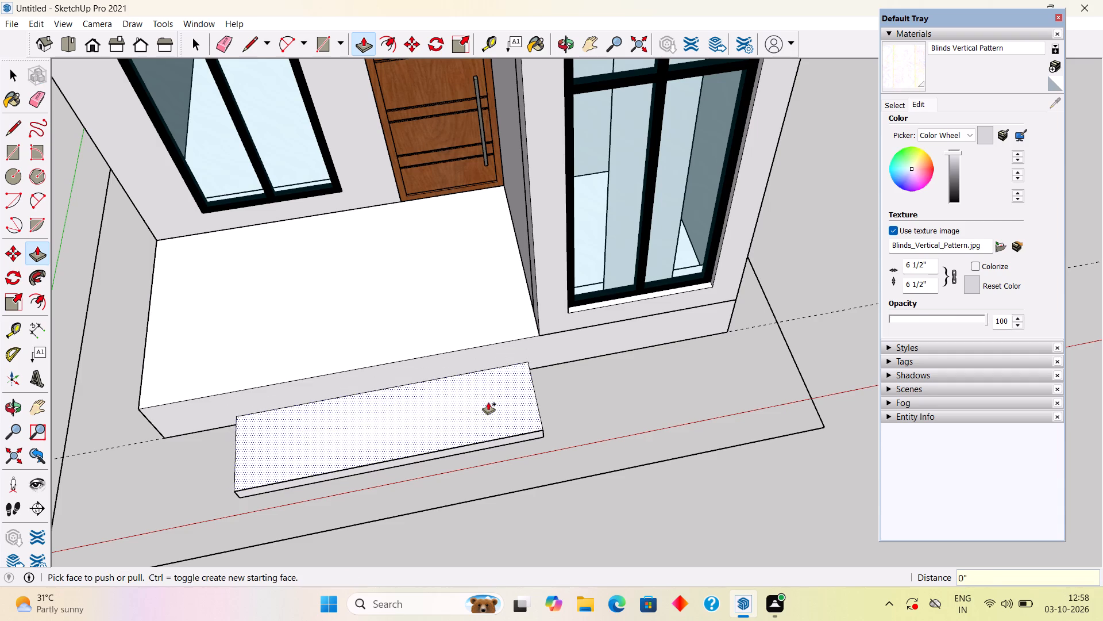
text(2")
key(Return)
key(space)
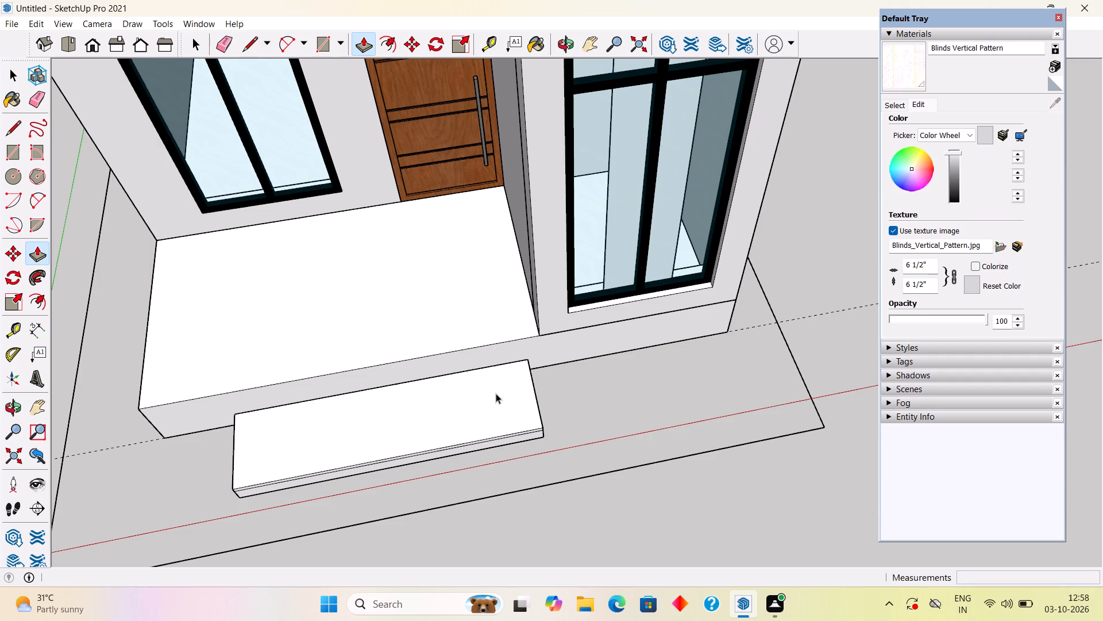
Push/pull the front face of the first step's 2" tread layer outward 2" to form a nosing.
scroll(412, 429, up, 4)
scroll(419, 482, up, 1)
middle_drag(408, 470, 376, 349)
scroll(375, 342, up, 1)
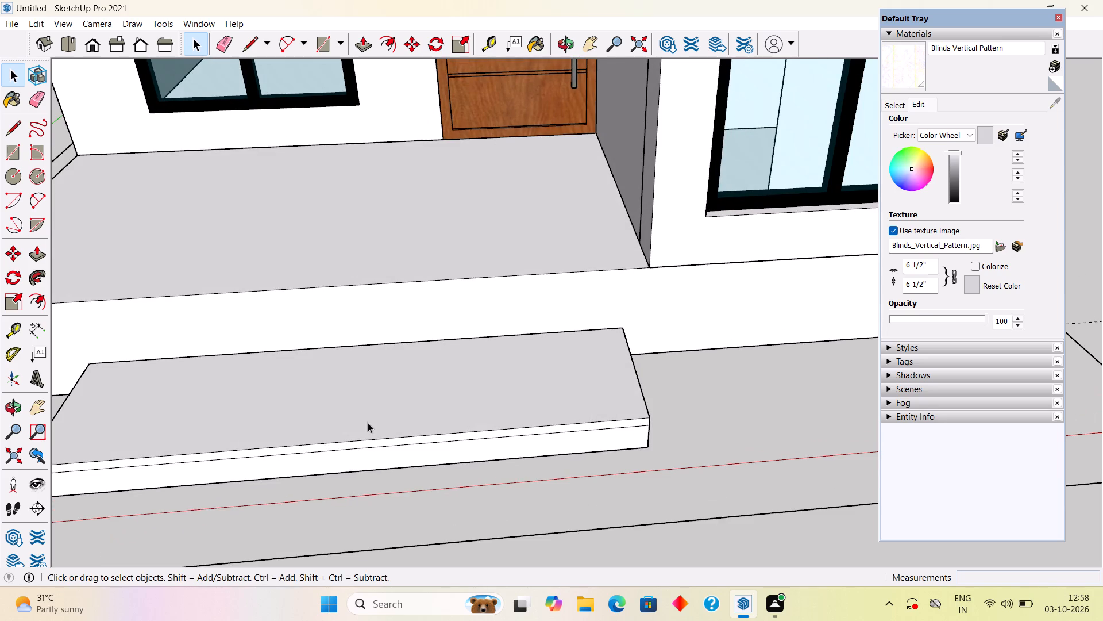
middle_drag(354, 469, 341, 412)
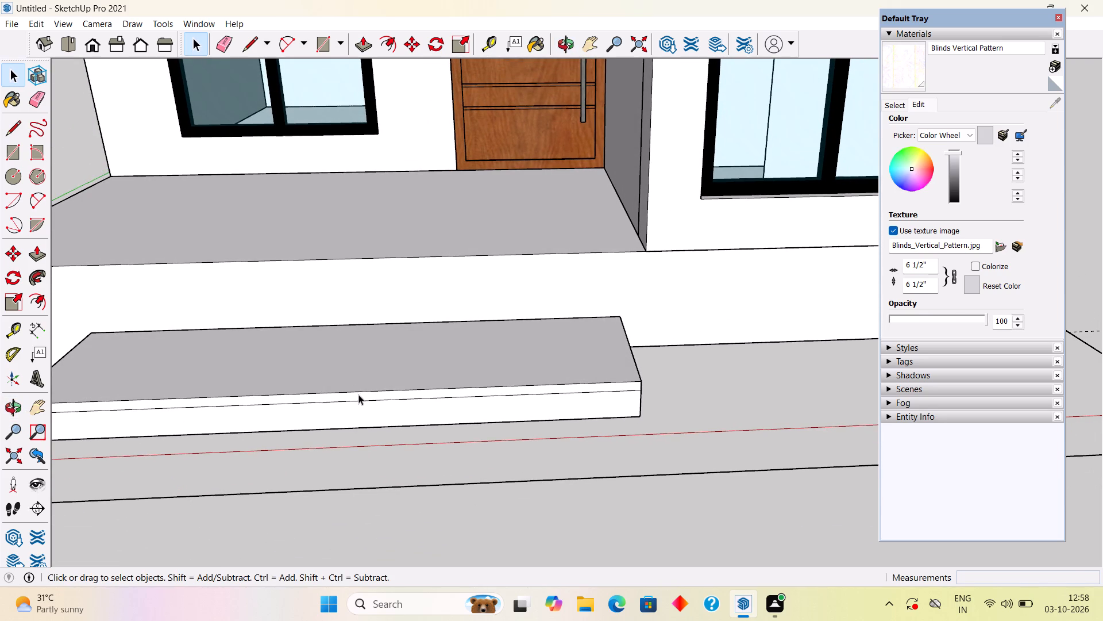
click(358, 394)
key(p)
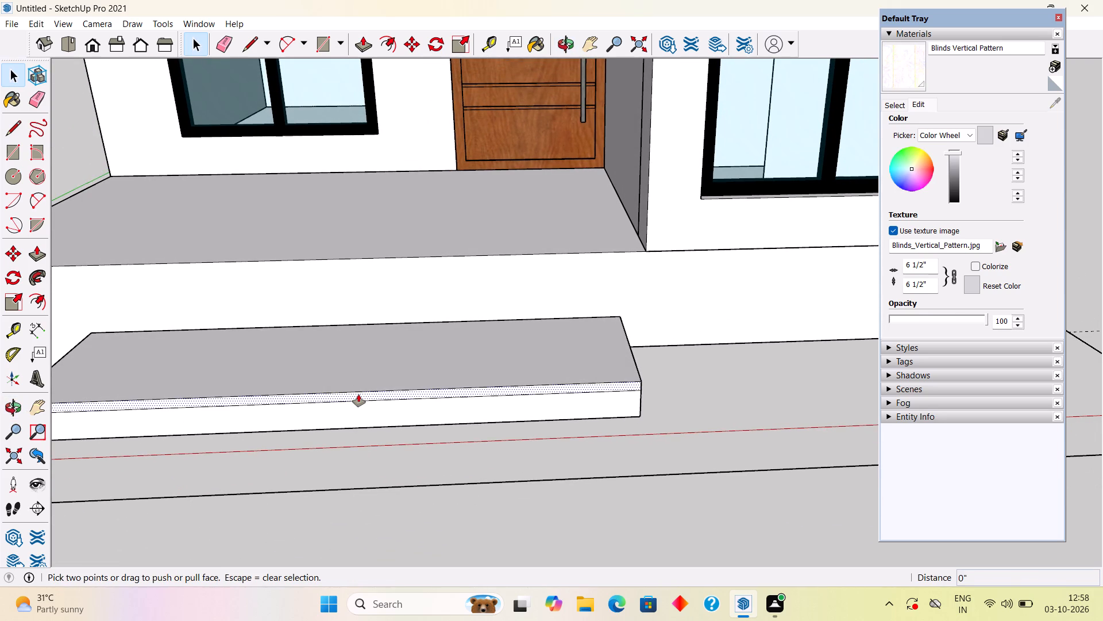
click(358, 394)
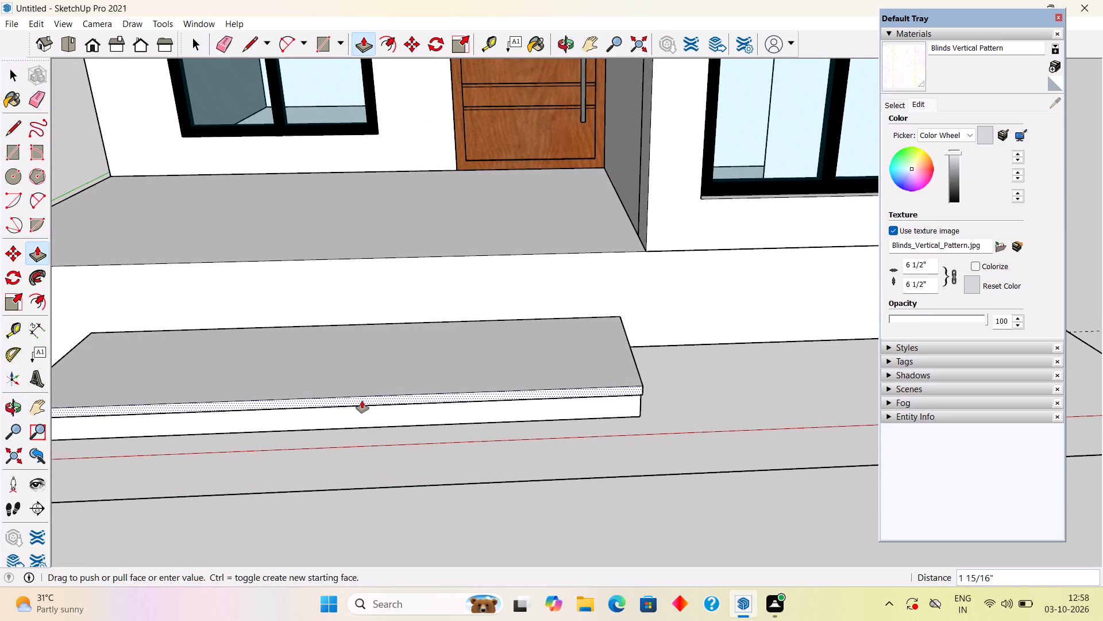
text(2")
key(Return)
key(space)
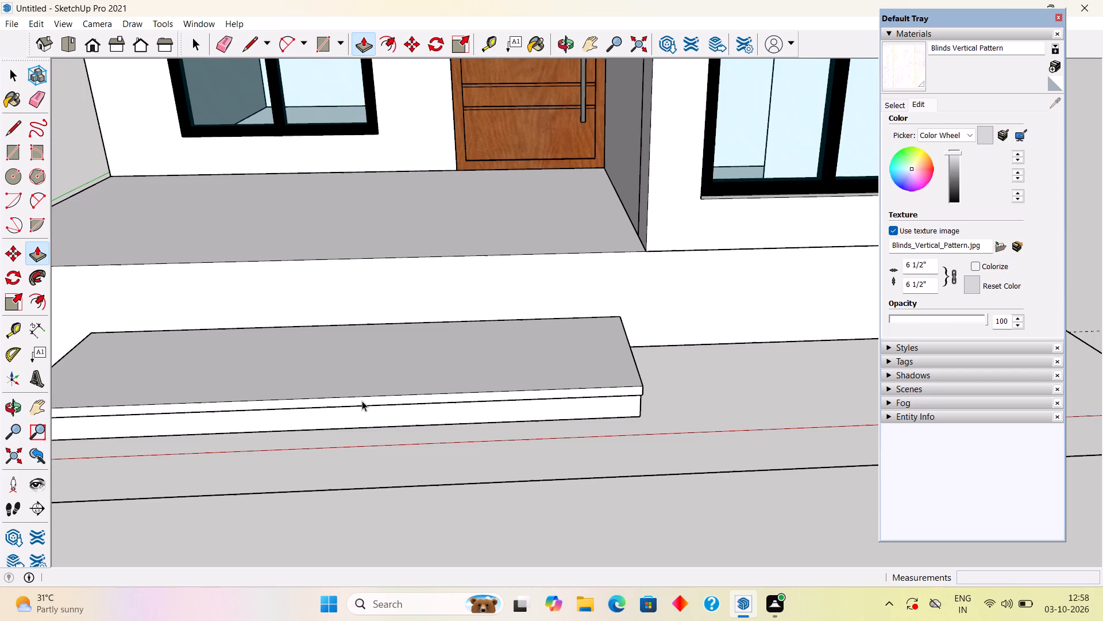
Draw a 7' by 22" rectangle on top of the first step, with its long edge against the porch base.
scroll(364, 406, down, 6)
middle_drag(411, 415, 539, 385)
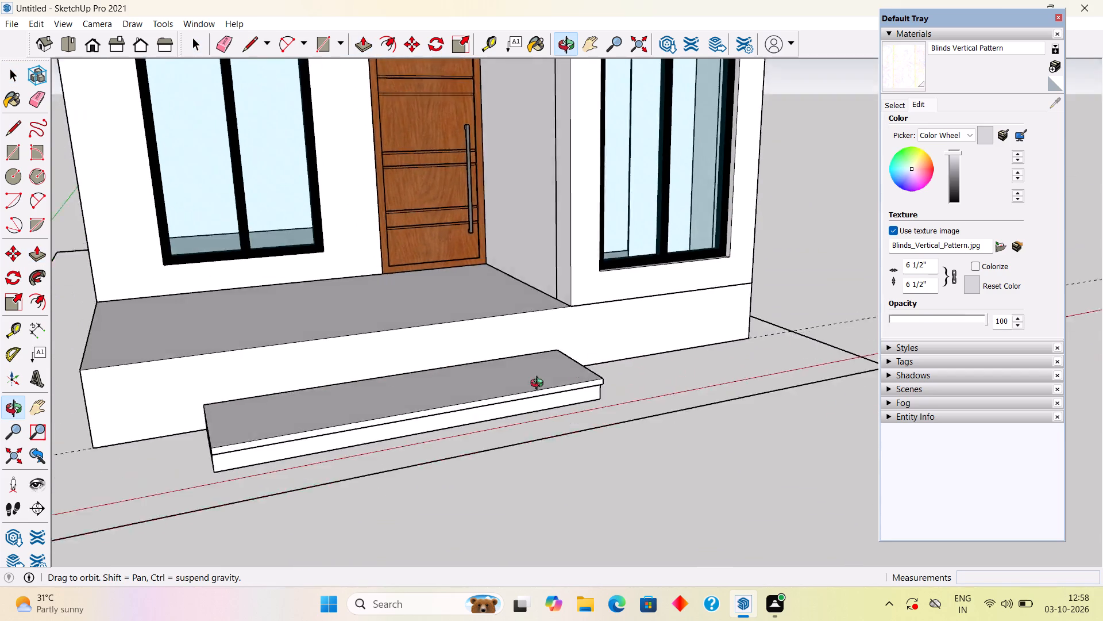
middle_drag(539, 385, 428, 431)
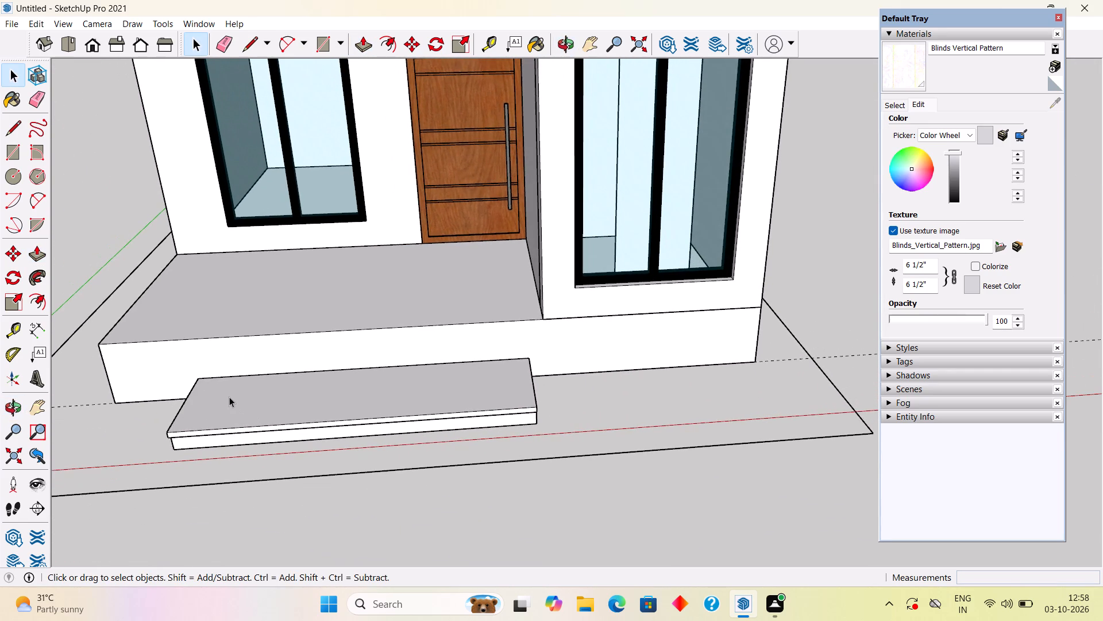
middle_drag(248, 378, 271, 453)
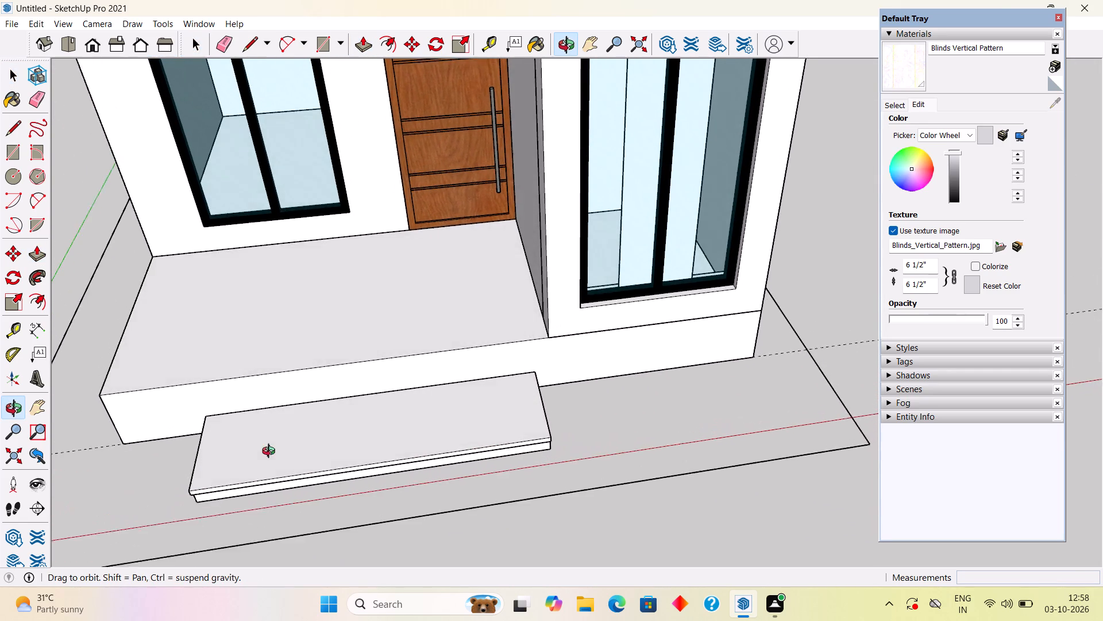
middle_drag(271, 453, 267, 470)
key(r)
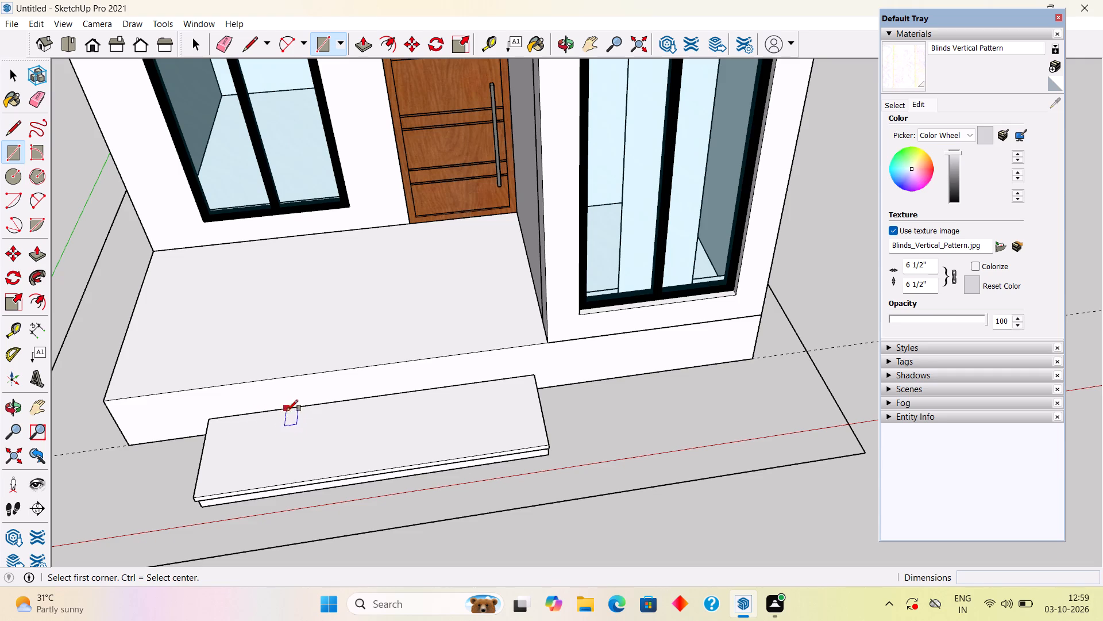
click(256, 415)
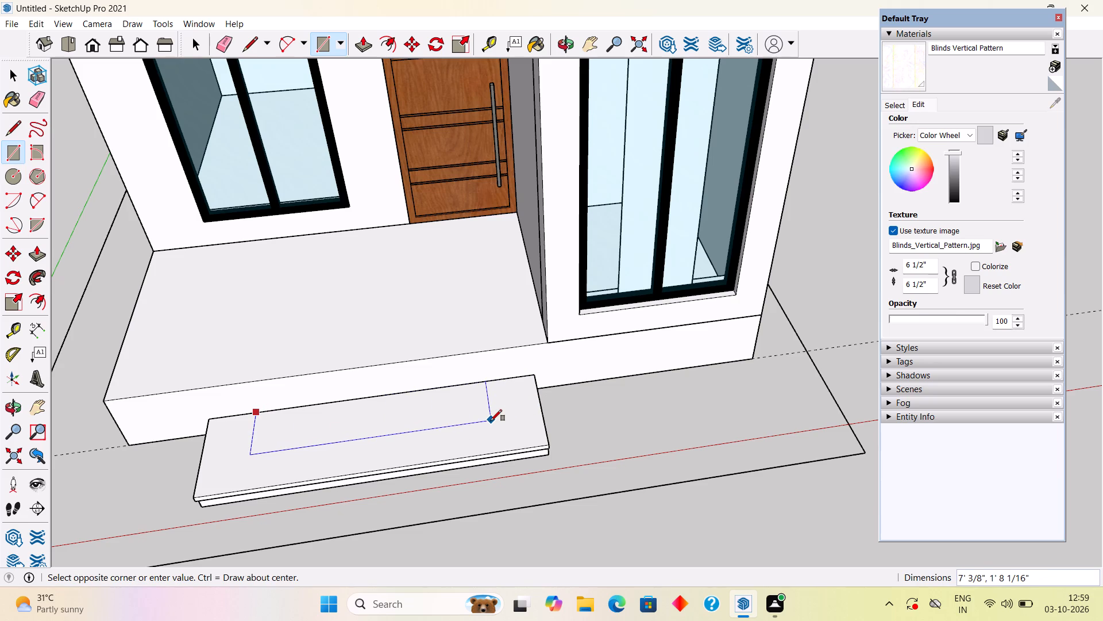
text(7')
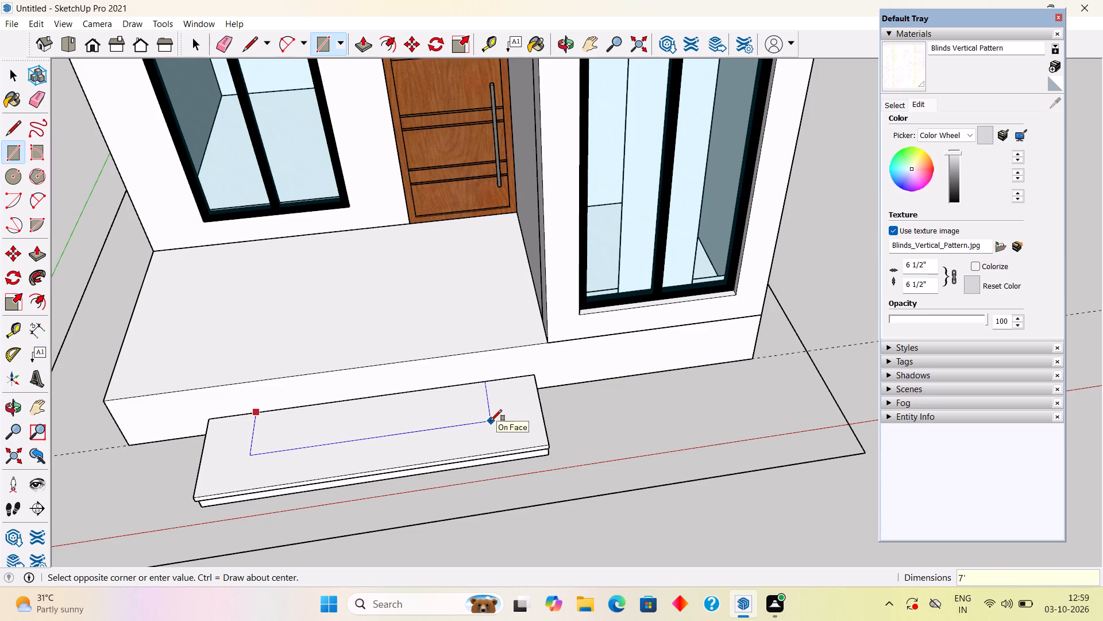
key(comma)
text(22)
key(shift+quotedbl)
key(Return)
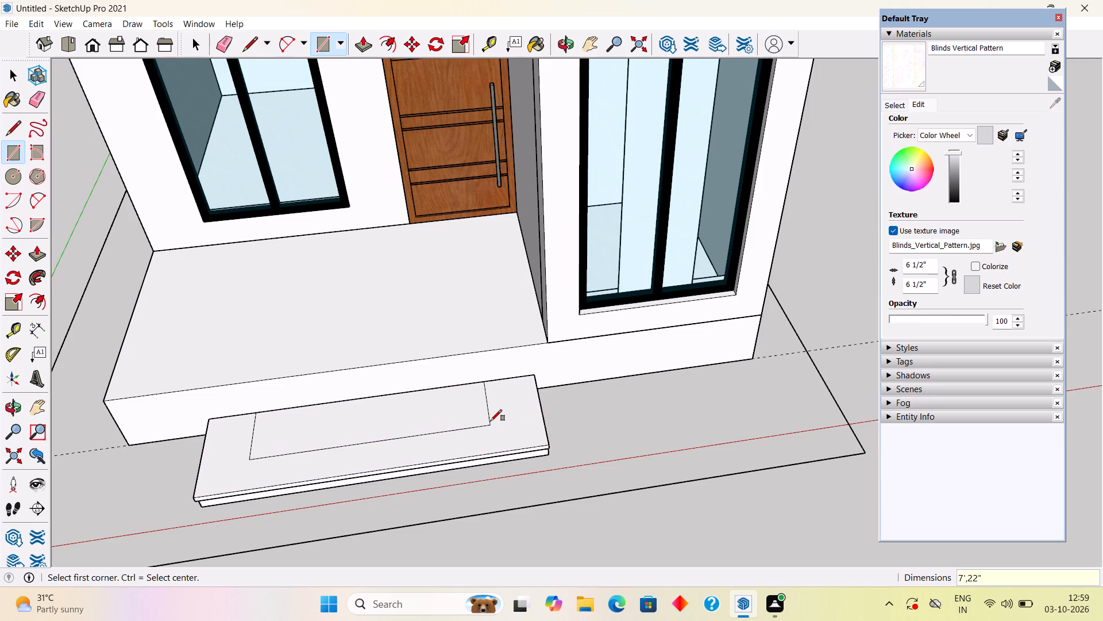
key(space)
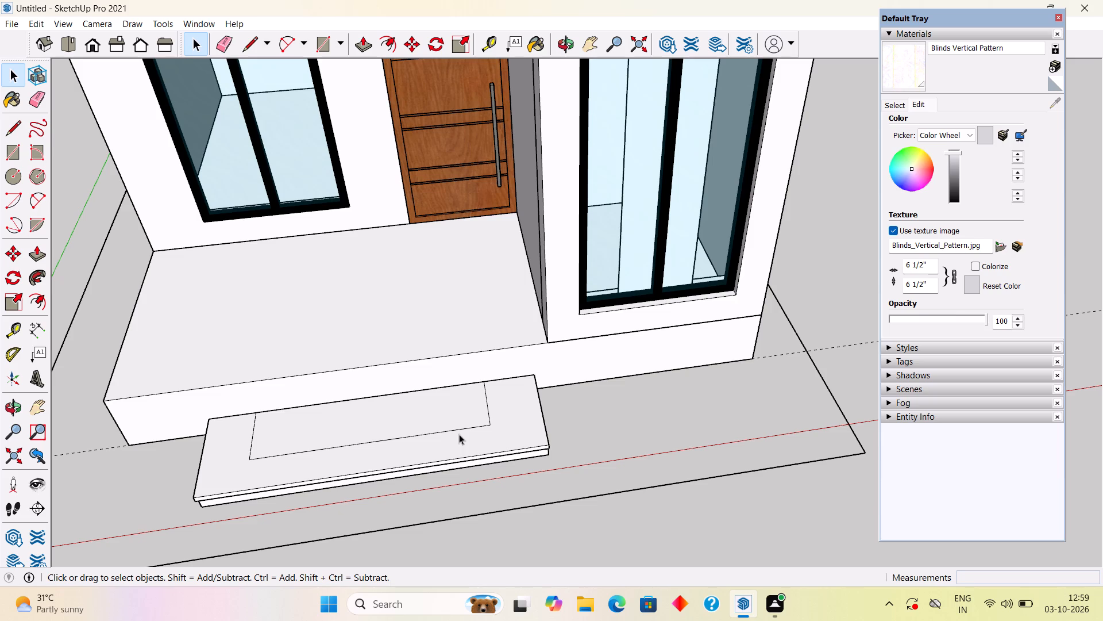
Push/pull the 7' by 22" rectangle up 6" to form the second entrance step.
key(o)
key(space)
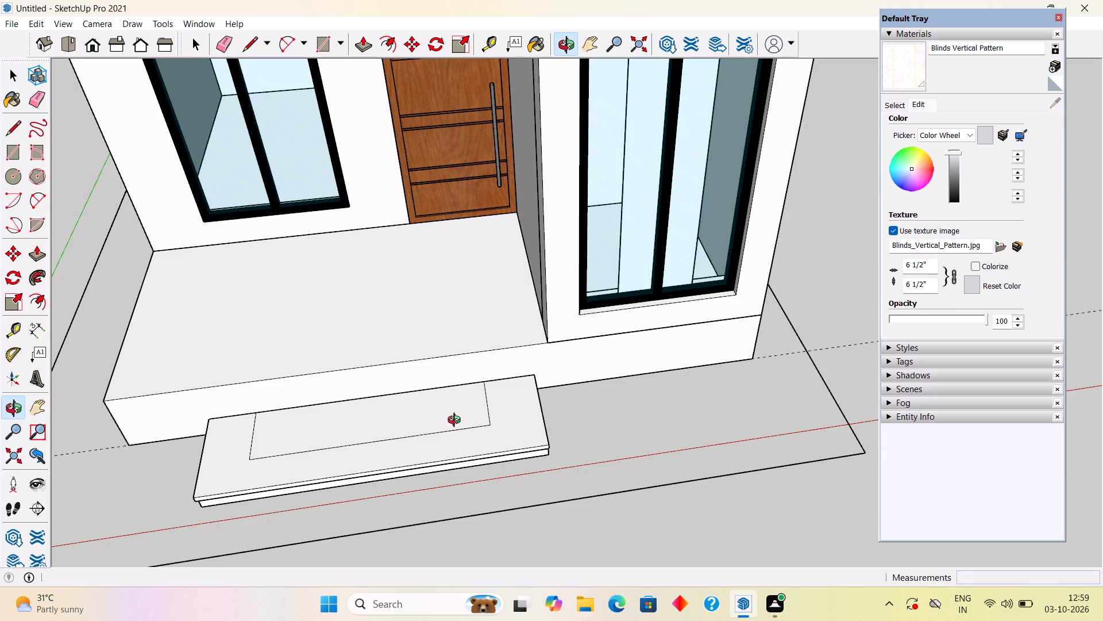
text(p)
click(462, 413)
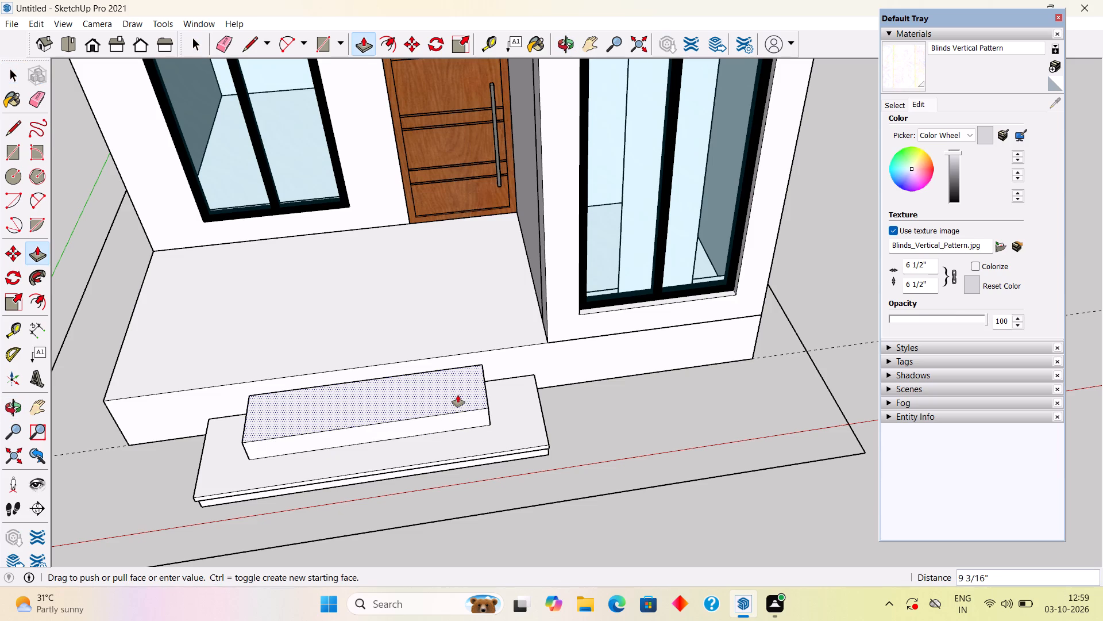
text(6")
key(Return)
key(space)
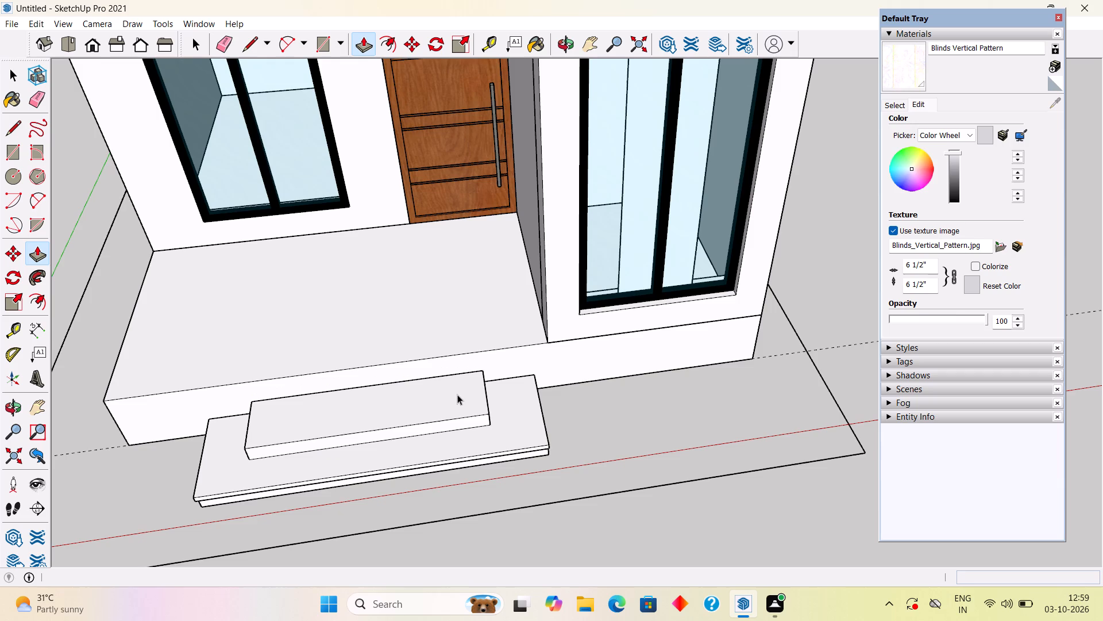
Draw a 5' by 11" rectangle on top of the second step, with its long edge against the porch base.
middle_drag(445, 470, 182, 275)
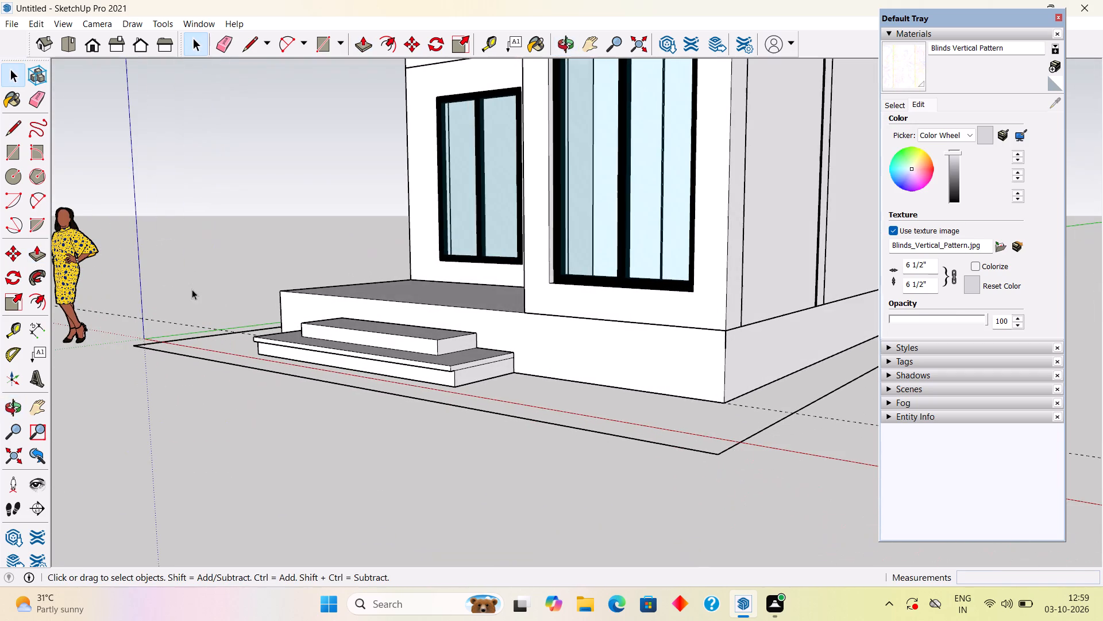
scroll(437, 342, up, 4)
scroll(576, 403, up, 3)
scroll(412, 297, up, 4)
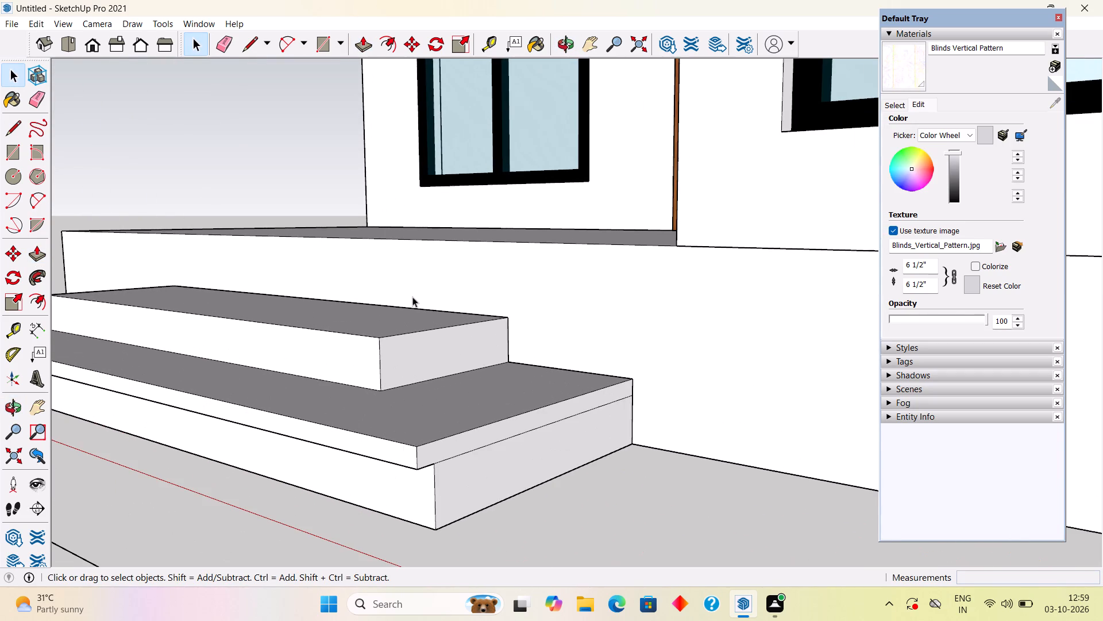
middle_drag(425, 304, 553, 410)
scroll(556, 417, down, 7)
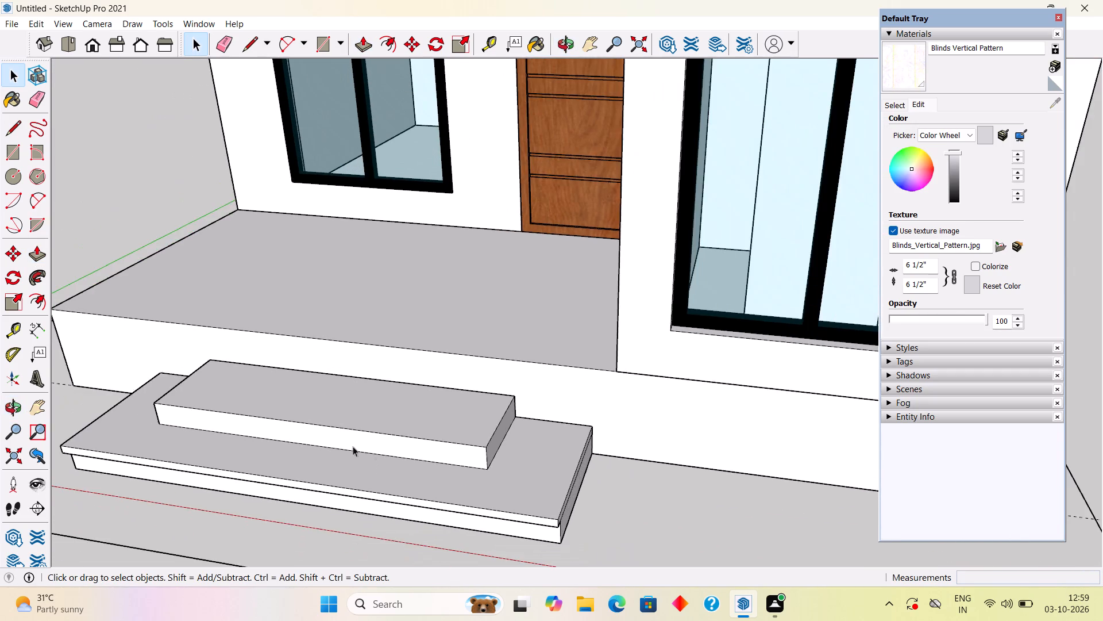
middle_drag(372, 446, 468, 448)
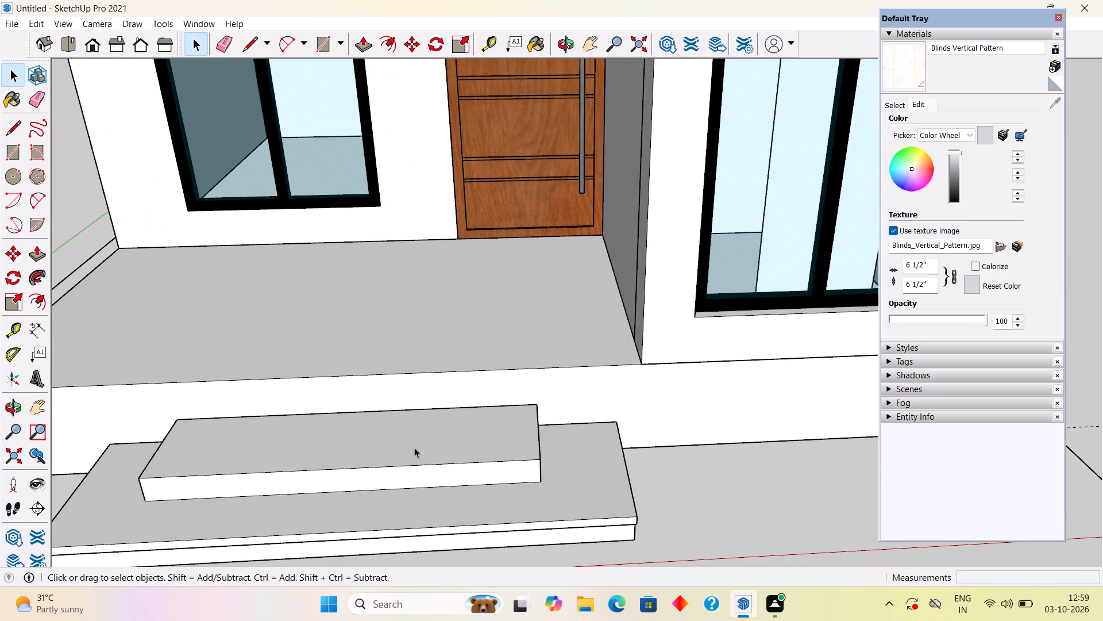
key(r)
click(232, 419)
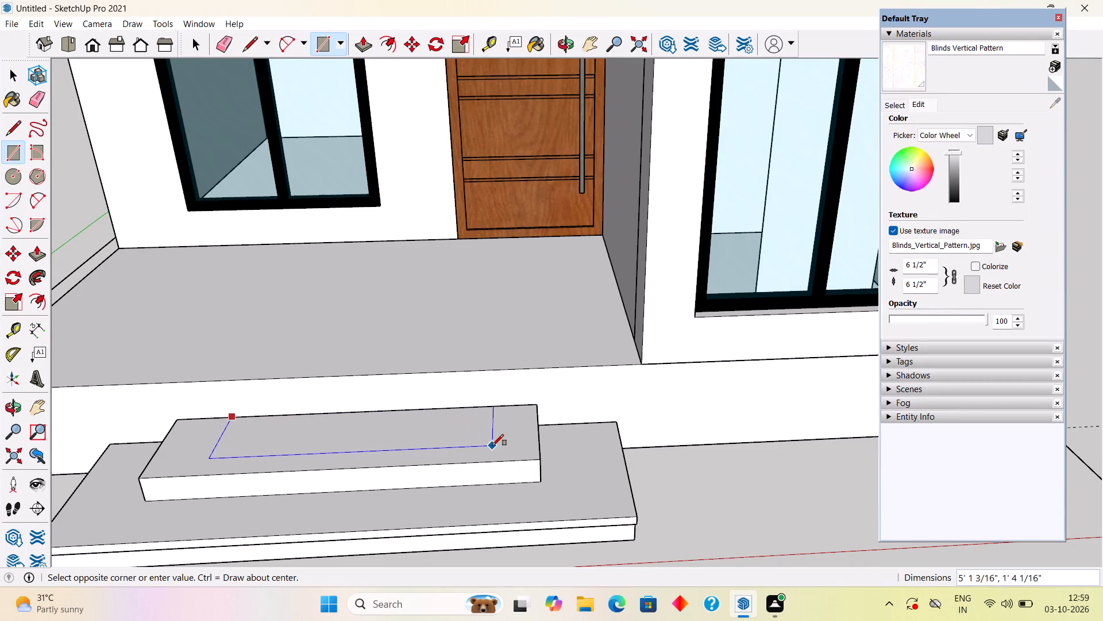
text(5')
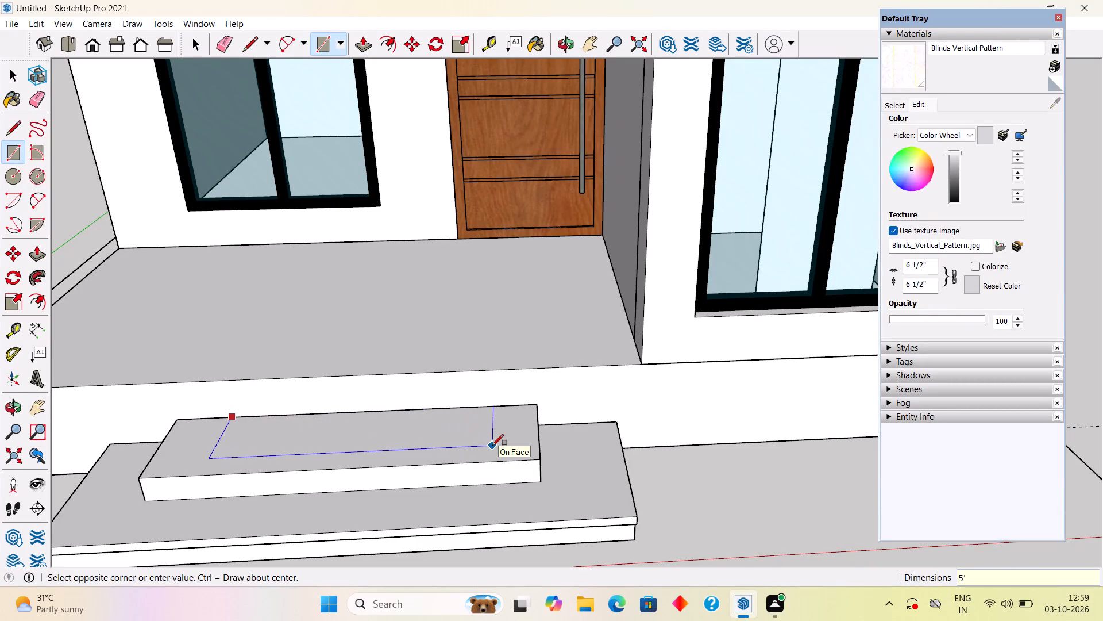
key(comma)
text(11")
key(Return)
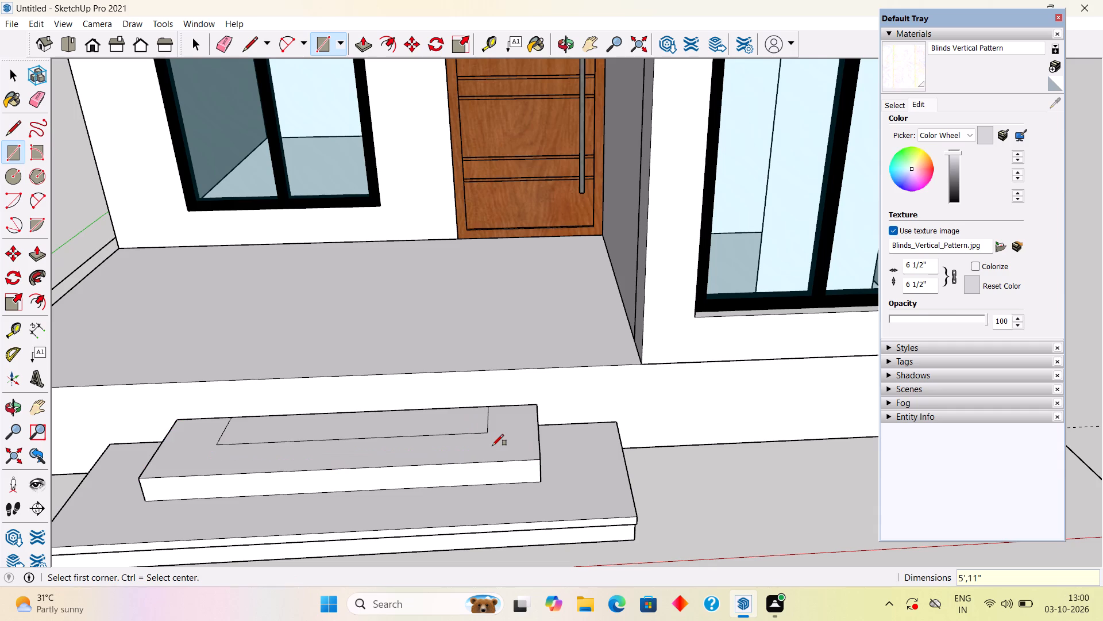
Push/pull the 5' by 11" rectangle up 6" to form the third entrance step.
key(space)
key(p)
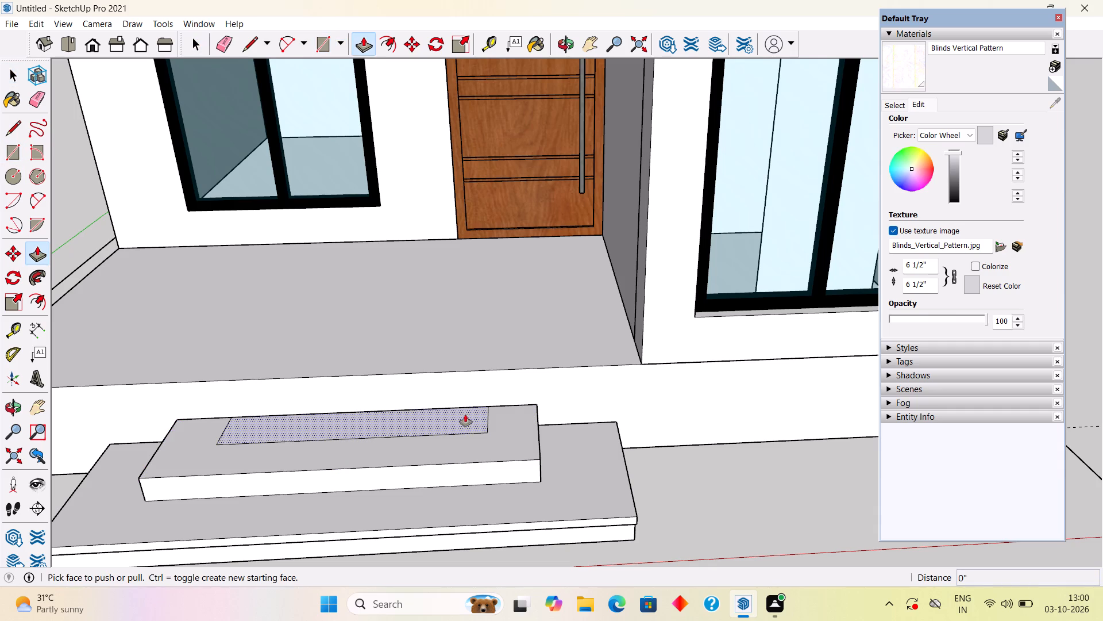
click(457, 418)
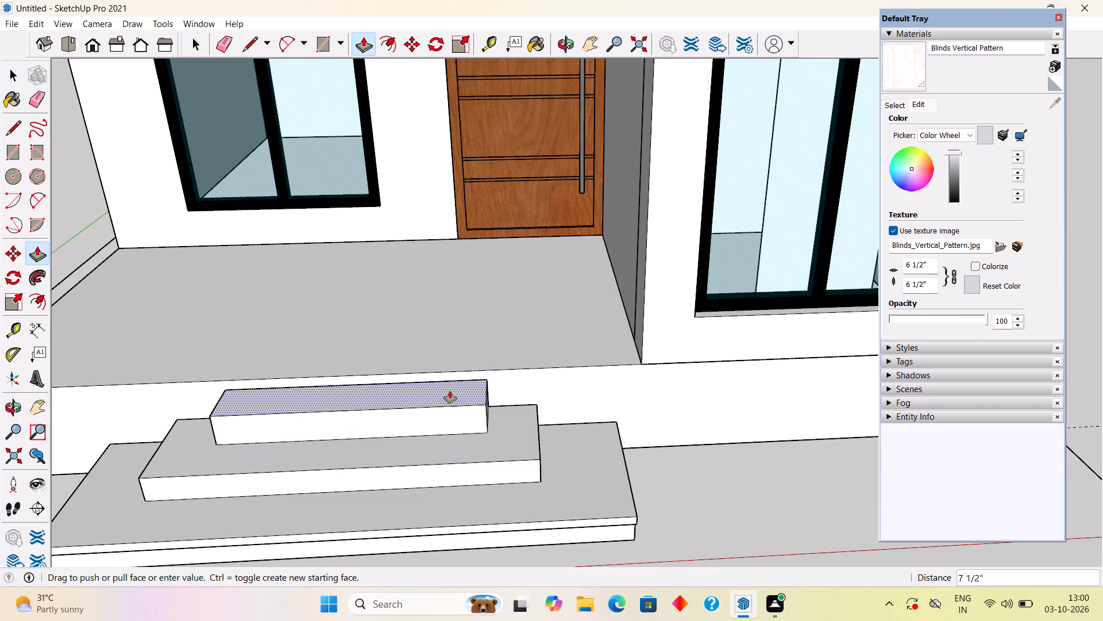
text(6")
key(Return)
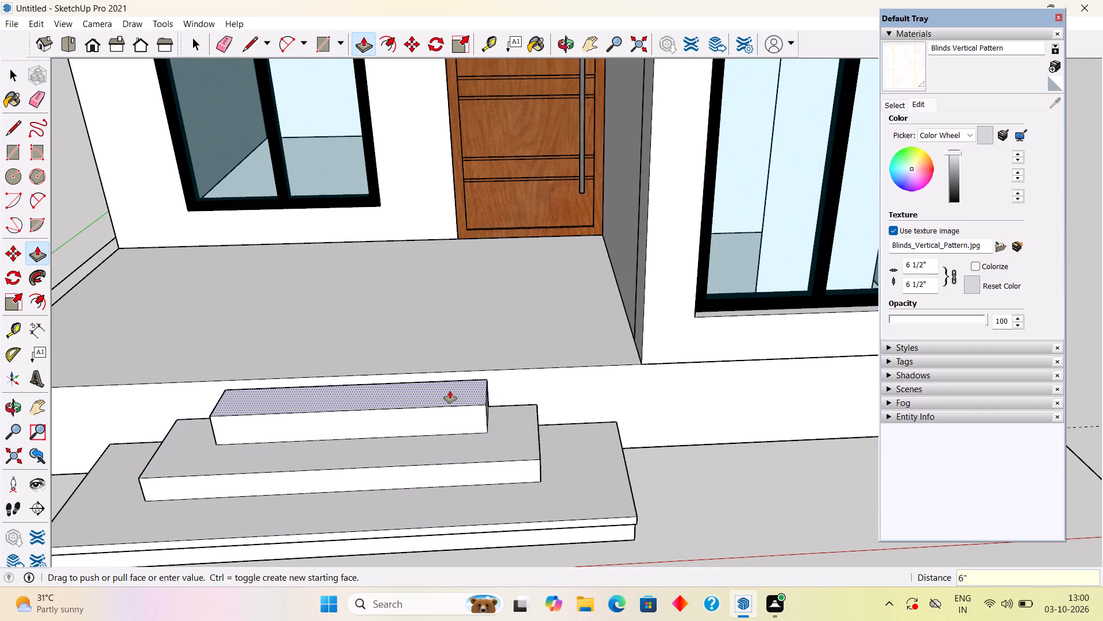
key(space)
Push the second step's end face away from the tower inward about 1' 3/8", flush with the third step's end.
scroll(450, 391, down, 7)
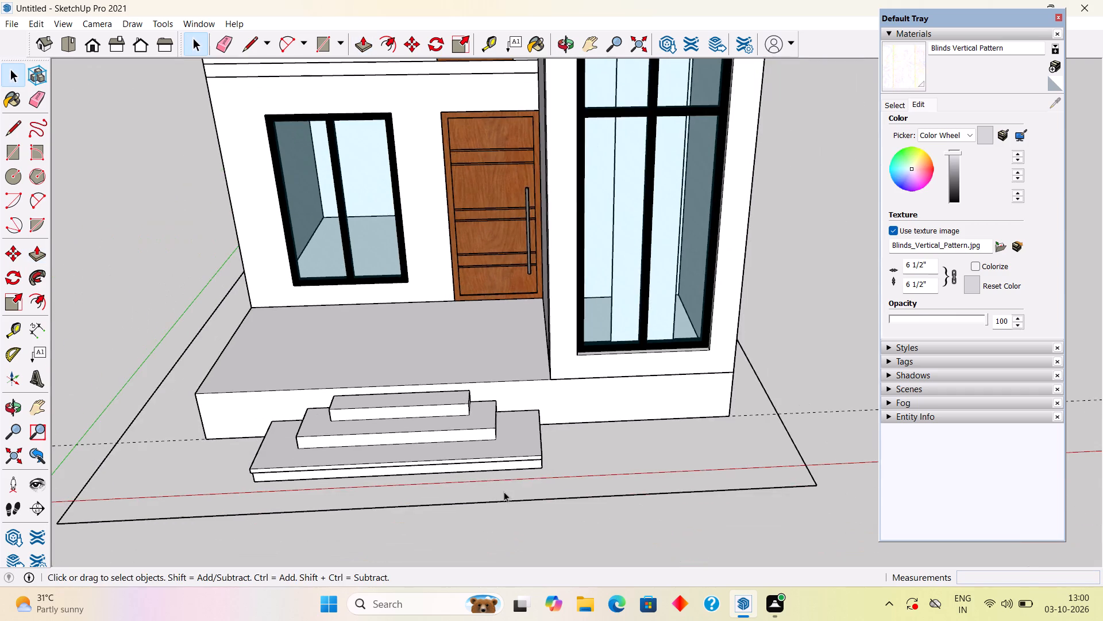
middle_drag(504, 490, 248, 424)
scroll(248, 407, down, 3)
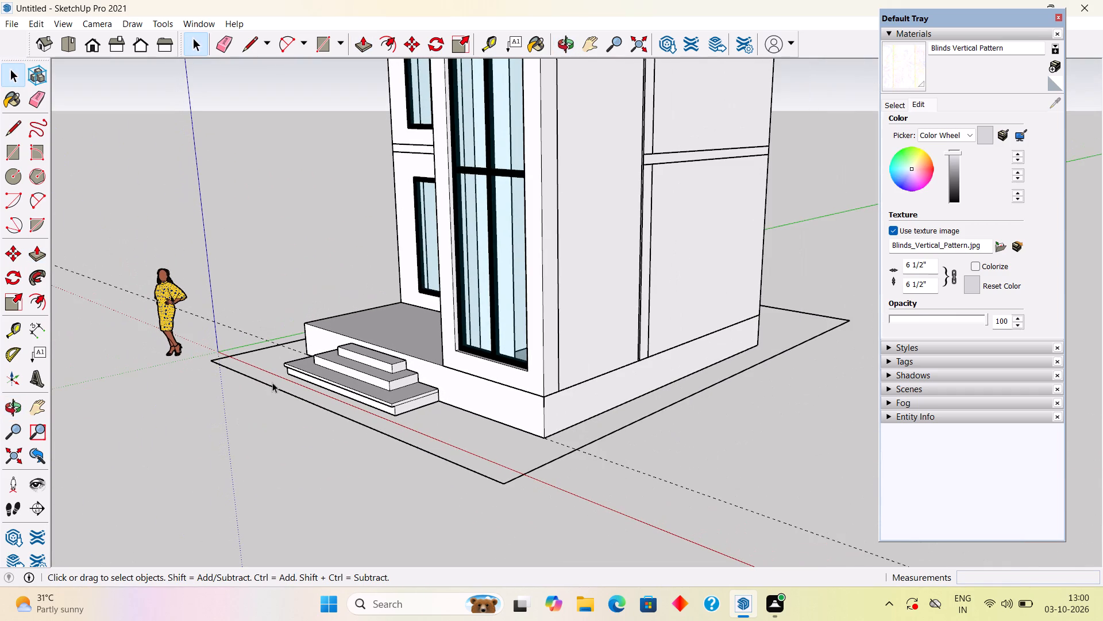
middle_drag(326, 376, 491, 358)
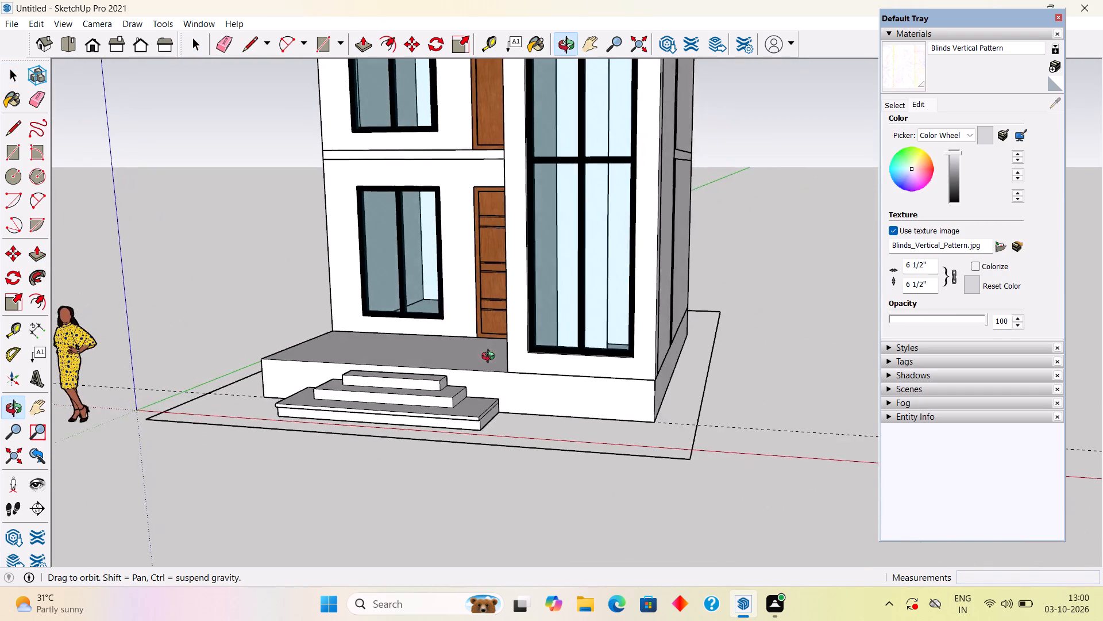
middle_drag(491, 358, 499, 391)
middle_drag(320, 421, 491, 394)
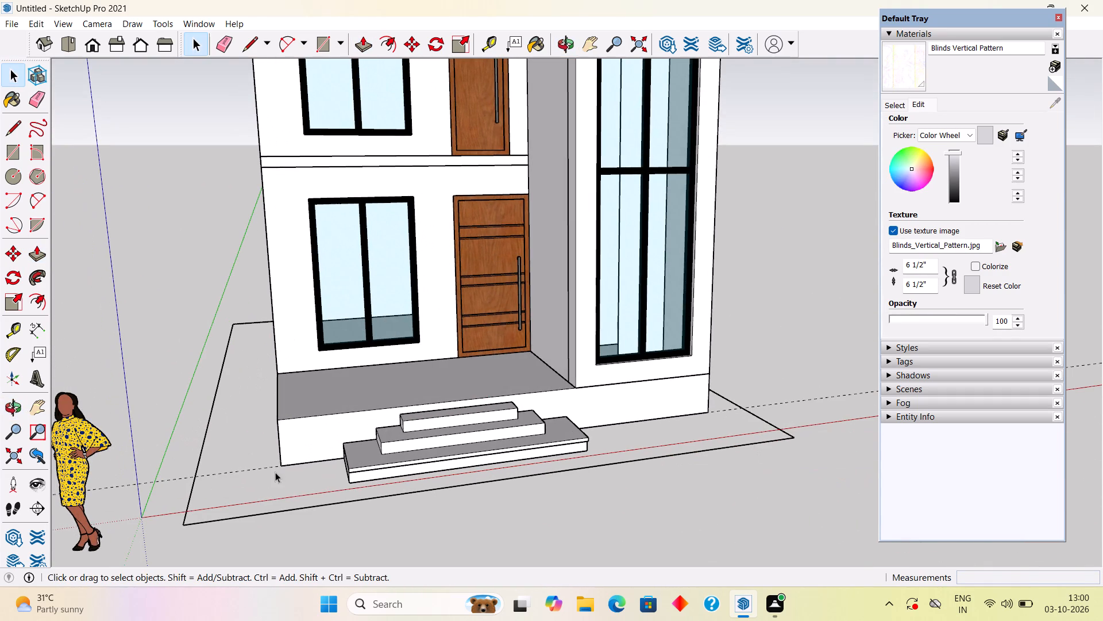
middle_drag(362, 467, 569, 416)
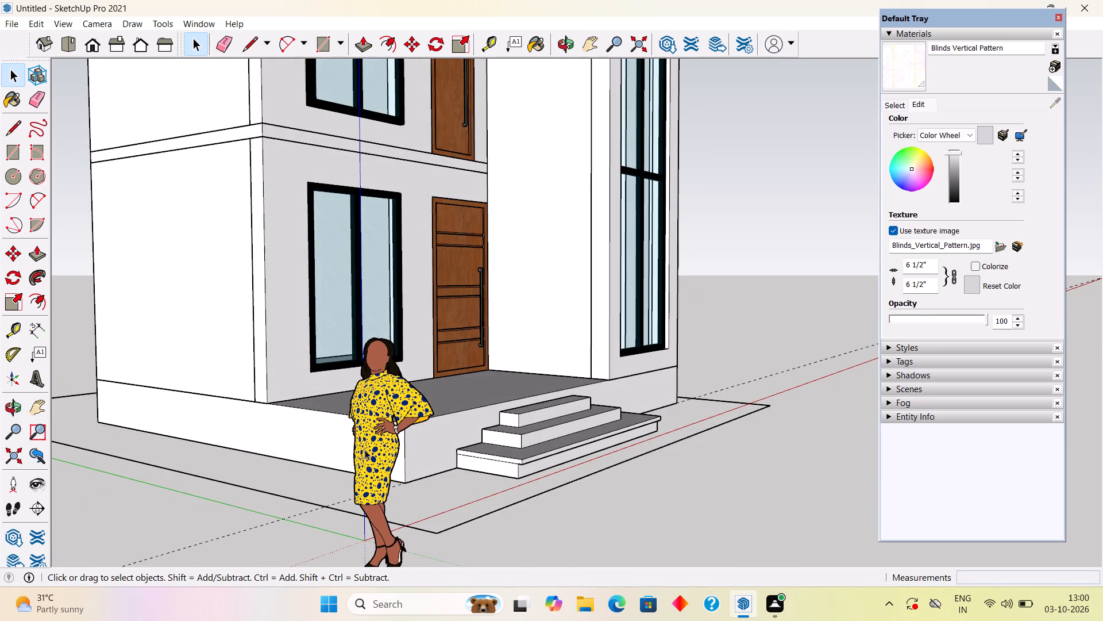
scroll(570, 444, up, 8)
click(450, 436)
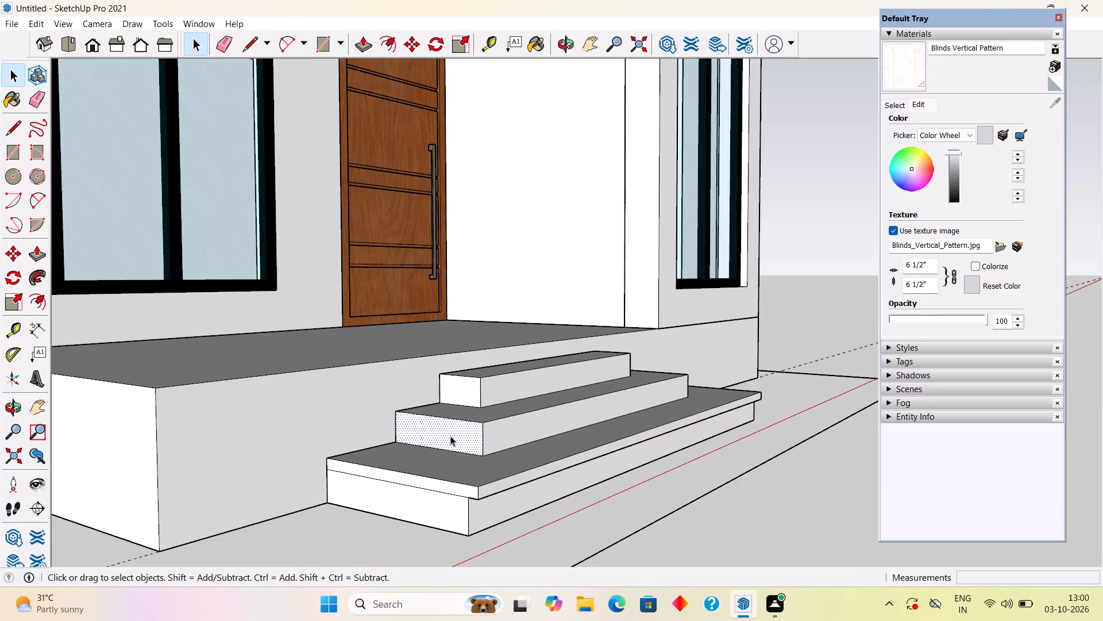
key(p)
click(450, 436)
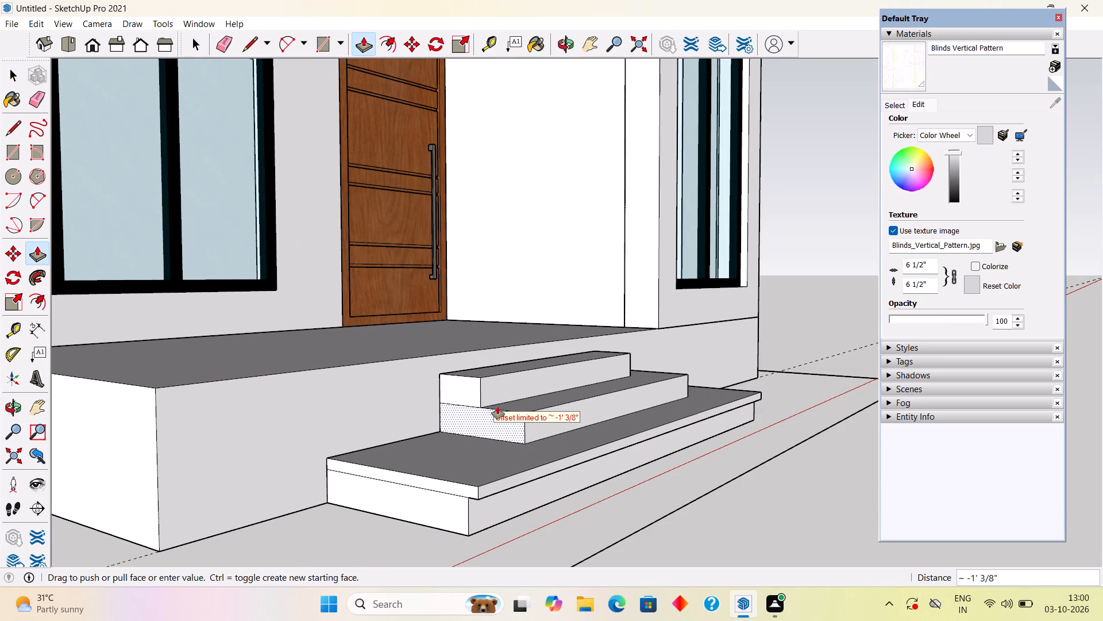
click(511, 399)
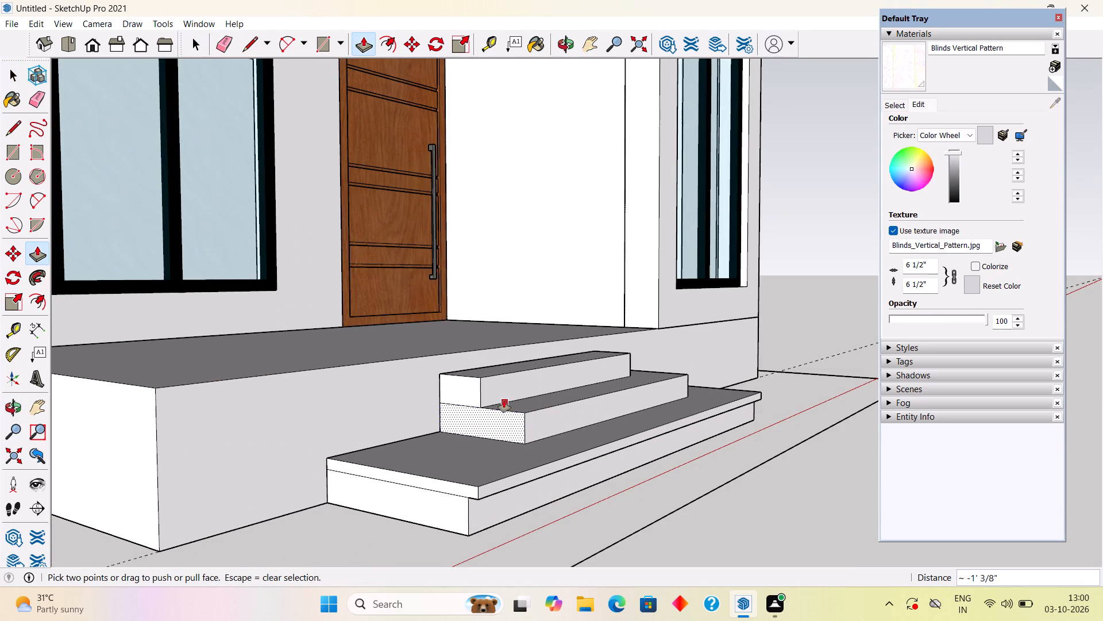
Push/pull the third step's end face away from the tower outward 1'.
key(space)
click(460, 390)
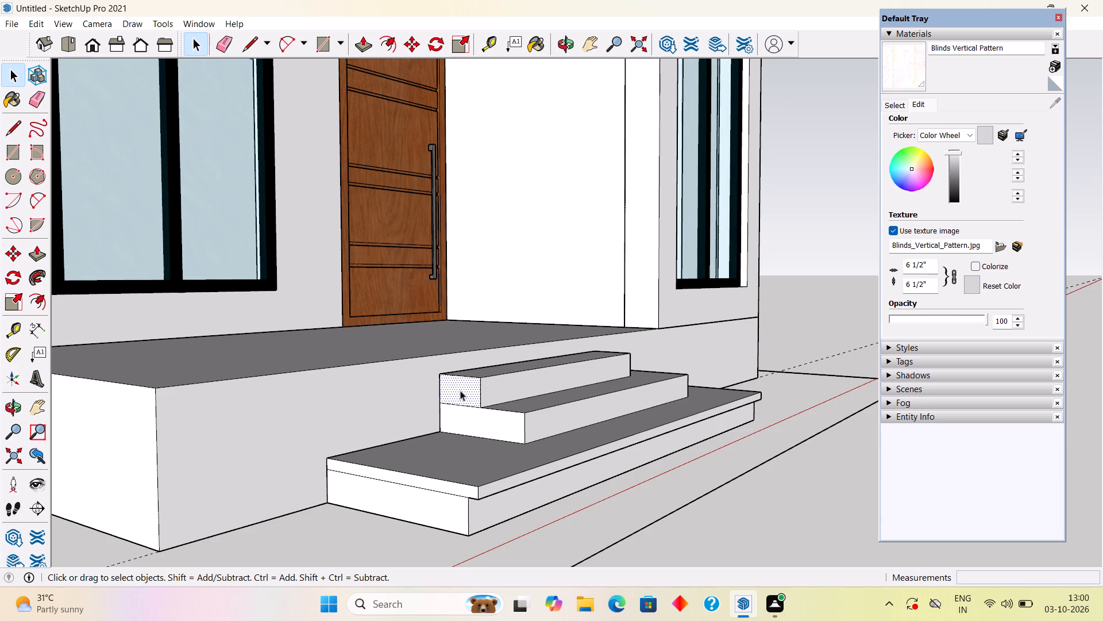
key(p)
click(460, 390)
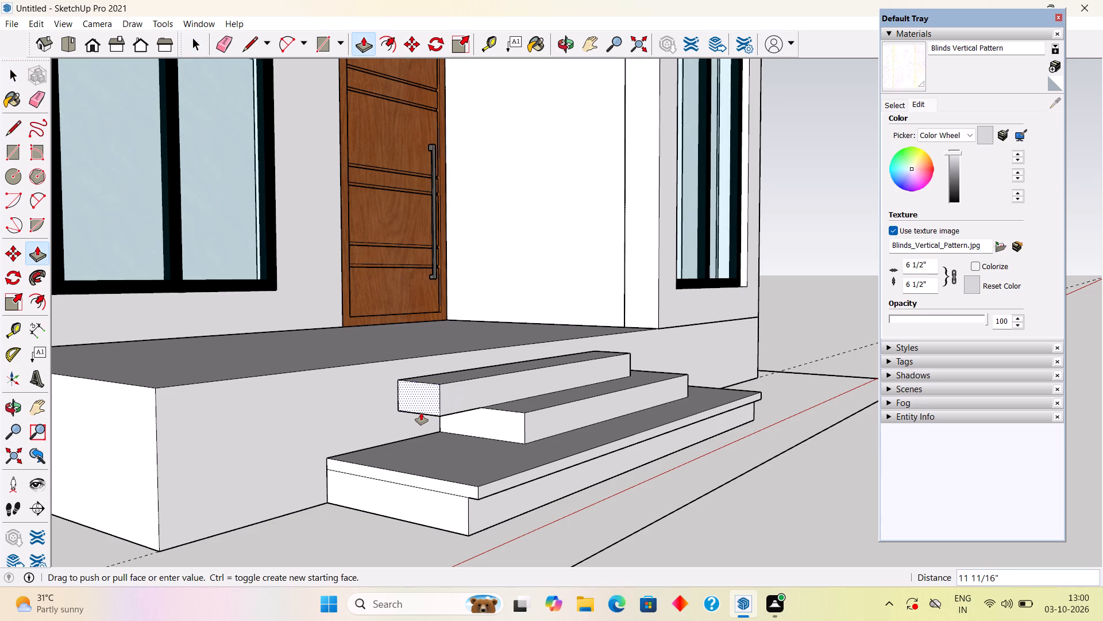
text(1')
key(Return)
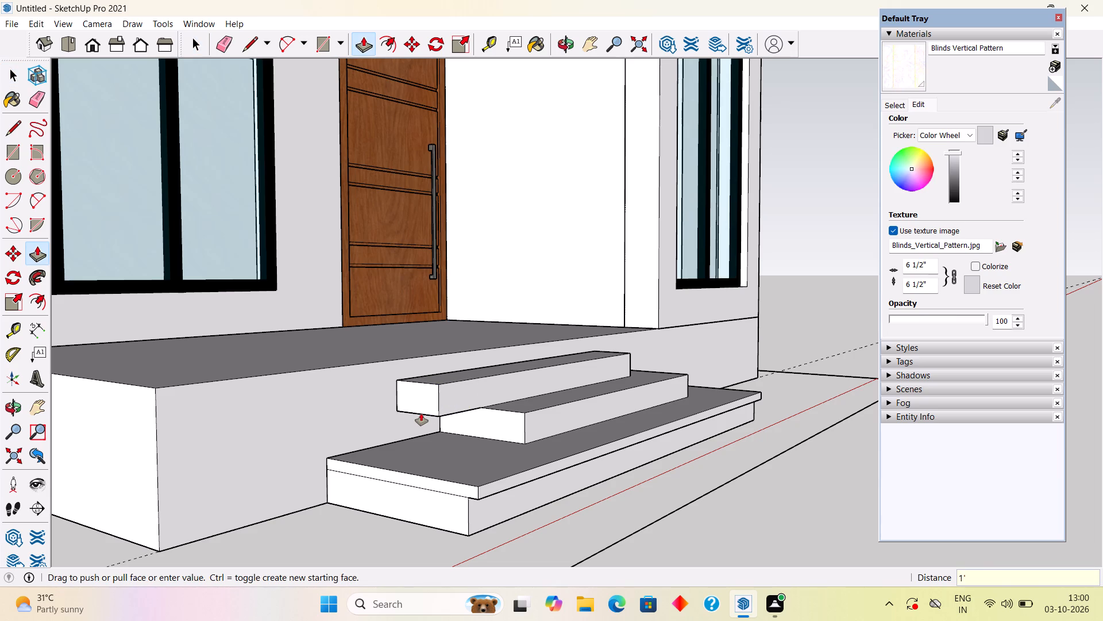
Push/pull the underside of the third step's overhanging end down 6" to meet the first step's tread.
scroll(447, 461, up, 8)
middle_drag(434, 392, 411, 277)
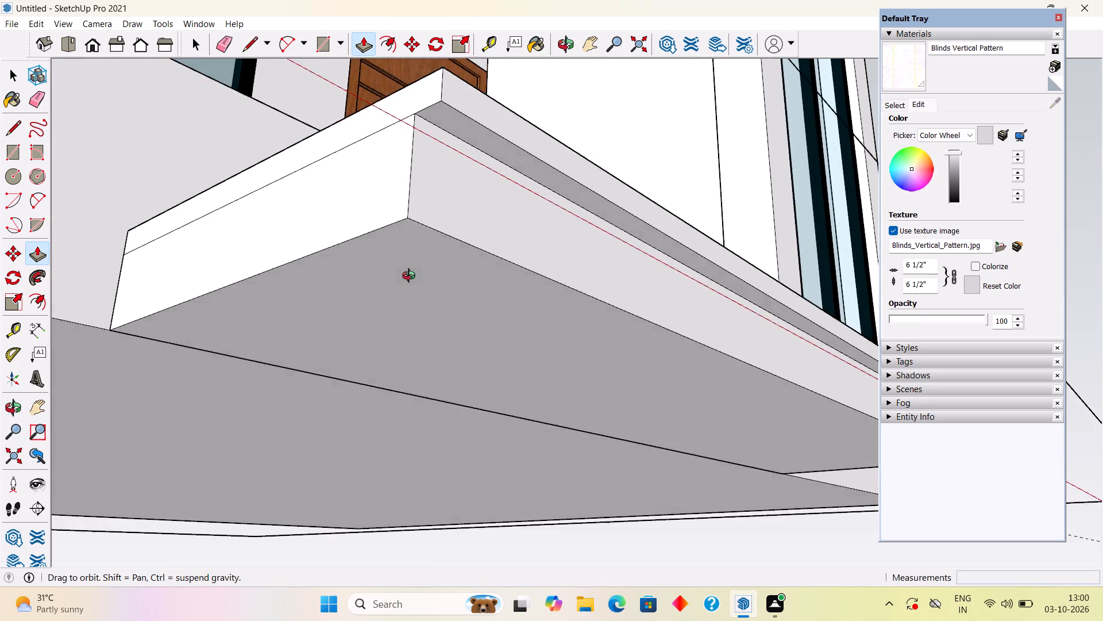
middle_drag(411, 277, 318, 335)
scroll(376, 320, up, 6)
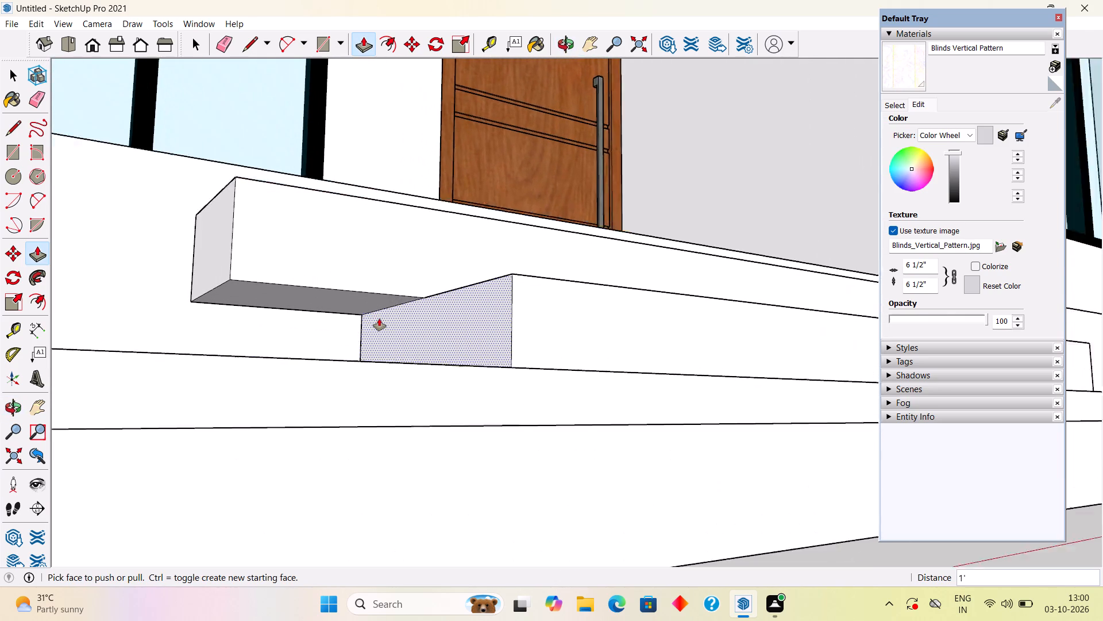
scroll(379, 319, up, 2)
click(339, 293)
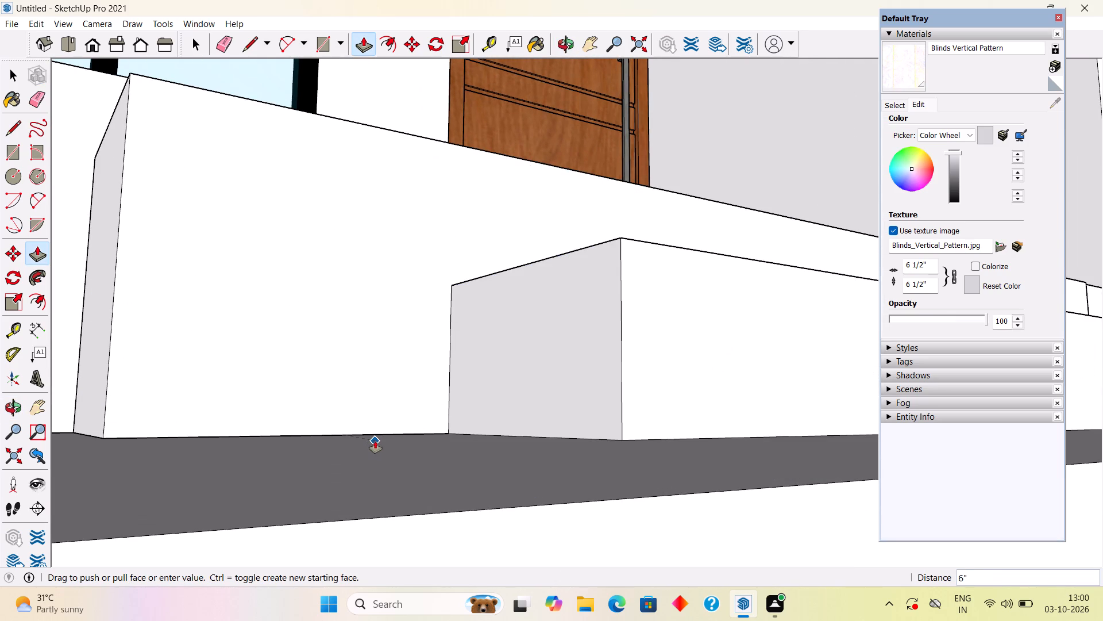
key(space)
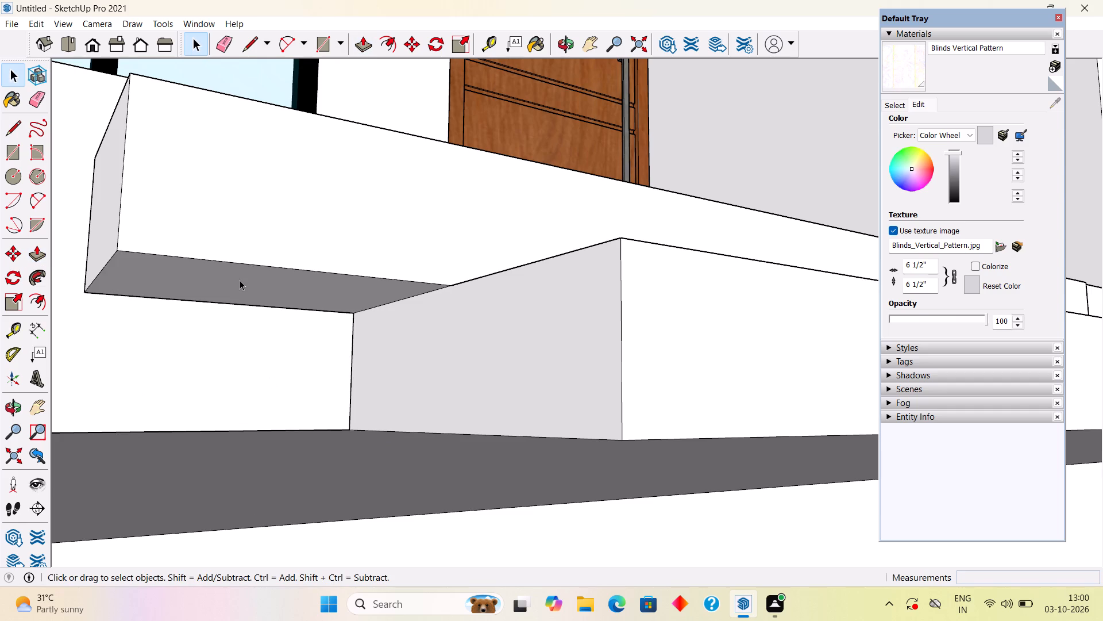
click(240, 280)
key(p)
click(240, 280)
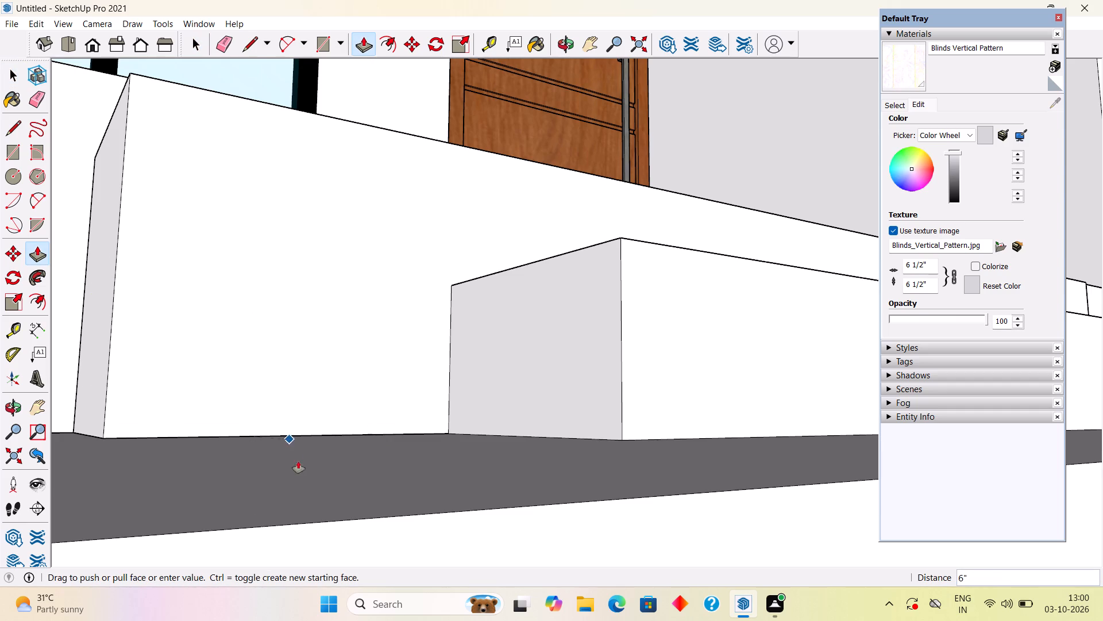
click(302, 469)
Examine the stacked entrance steps against the porch and tower from both ends and from above.
scroll(310, 389, down, 6)
middle_drag(330, 397, 36, 501)
scroll(36, 501, down, 3)
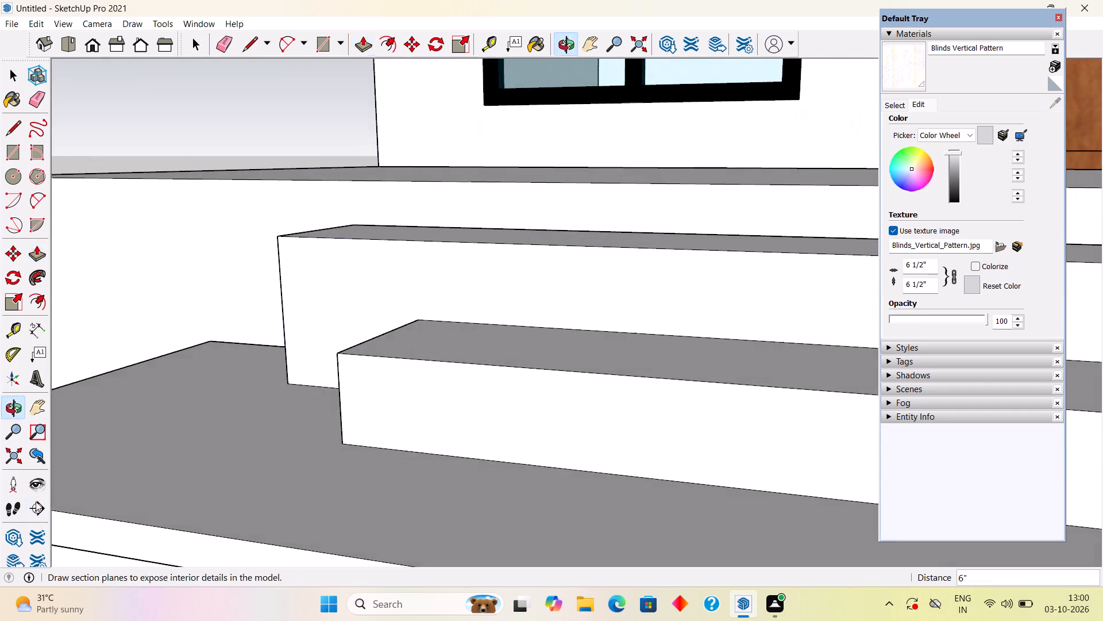
scroll(36, 501, down, 1)
scroll(520, 417, down, 13)
middle_drag(681, 413, 311, 323)
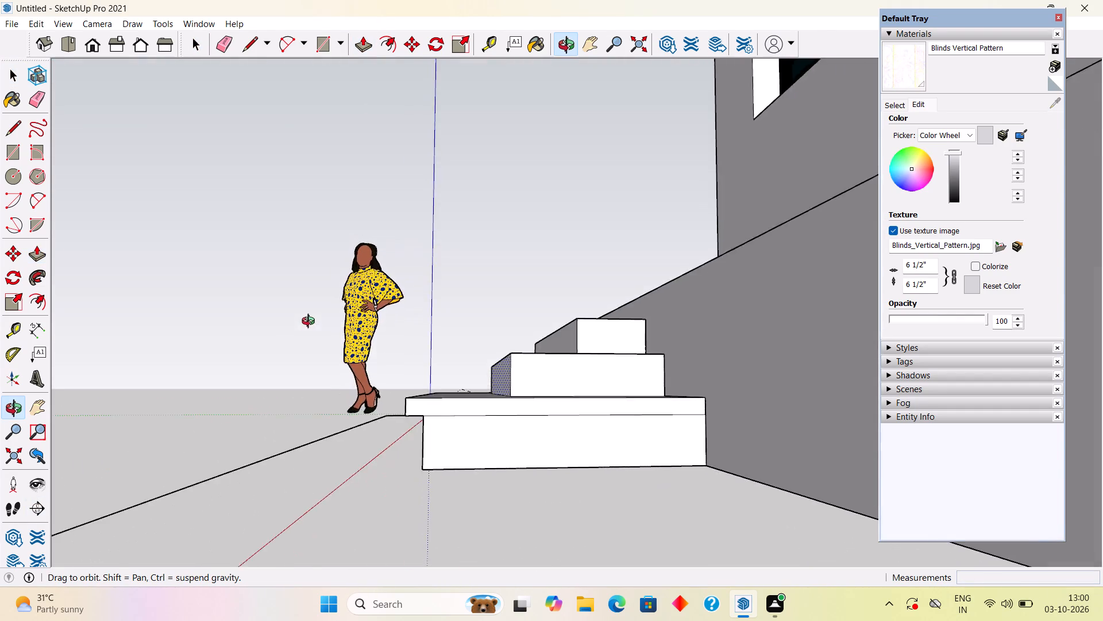
middle_drag(311, 323, 385, 390)
scroll(385, 390, down, 7)
middle_drag(420, 429, 461, 386)
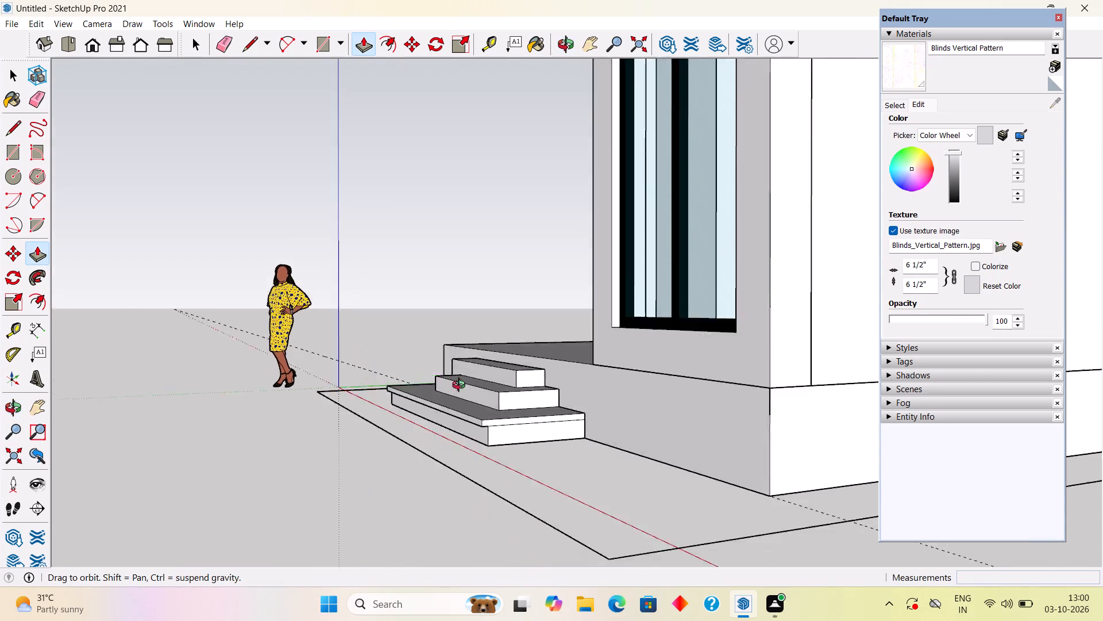
middle_drag(461, 386, 627, 402)
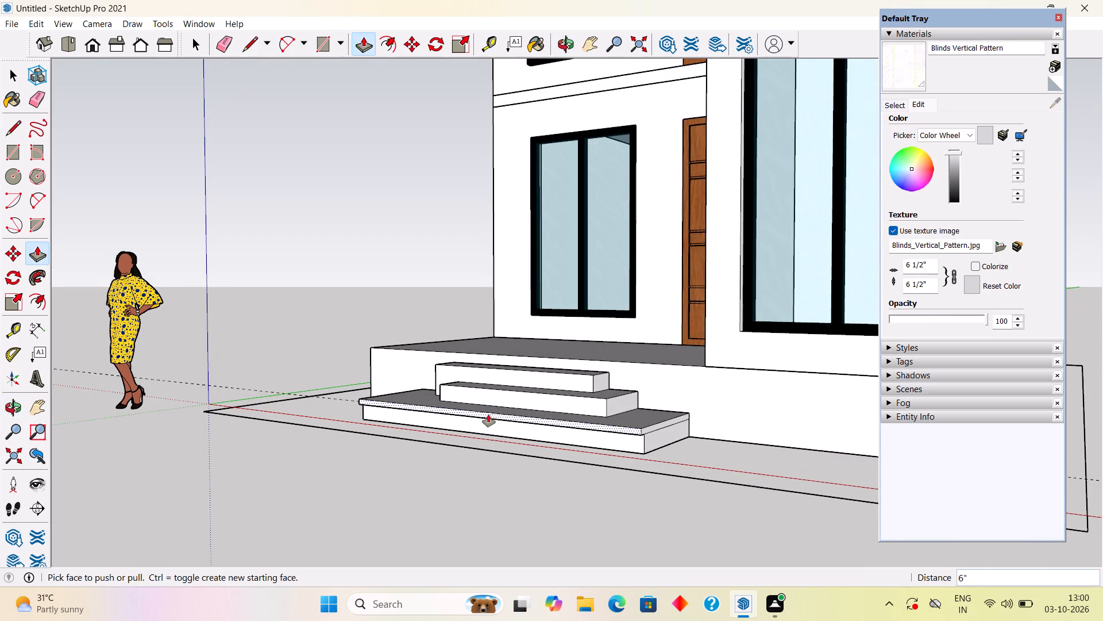
scroll(488, 413, down, 6)
middle_drag(500, 411, 619, 519)
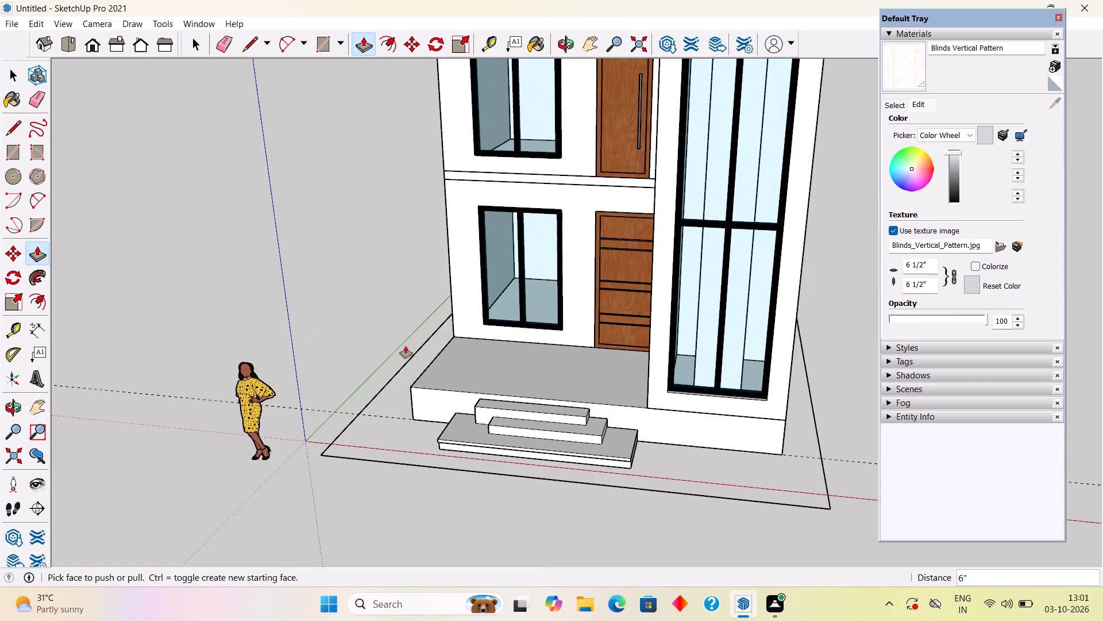
key(space)
middle_drag(562, 359, 579, 354)
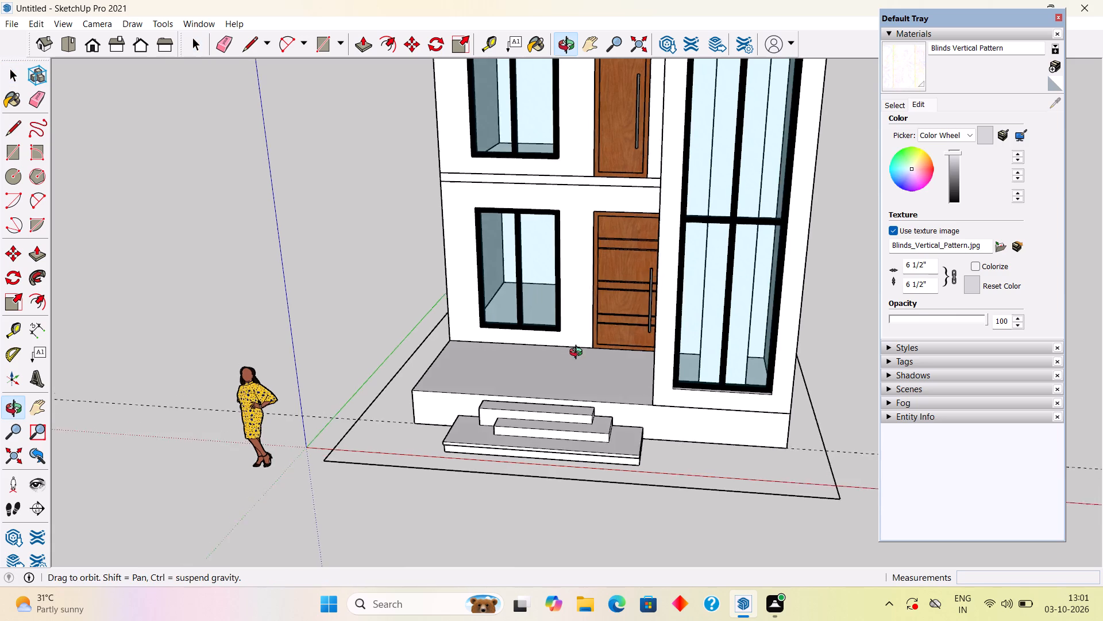
middle_drag(579, 354, 690, 301)
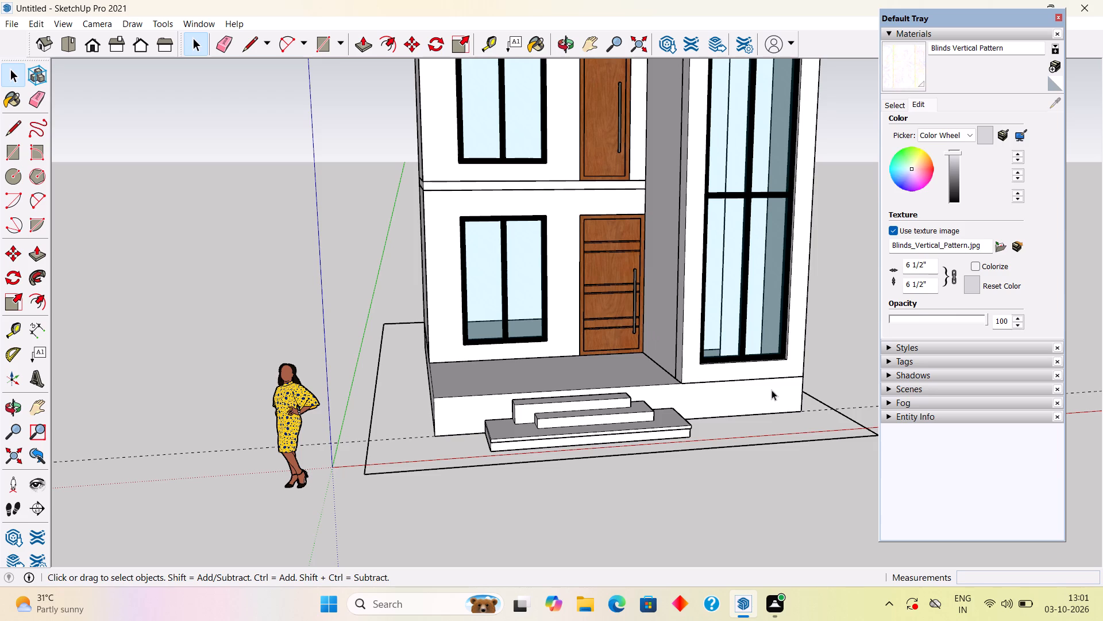
middle_drag(753, 385, 626, 429)
scroll(626, 429, up, 3)
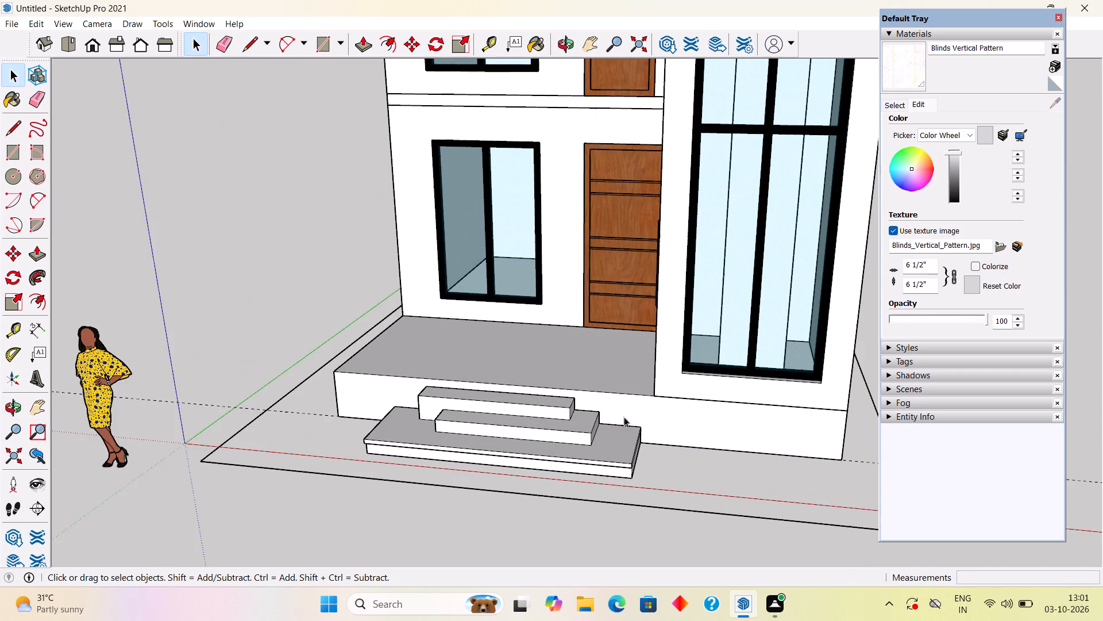
middle_drag(591, 392, 585, 470)
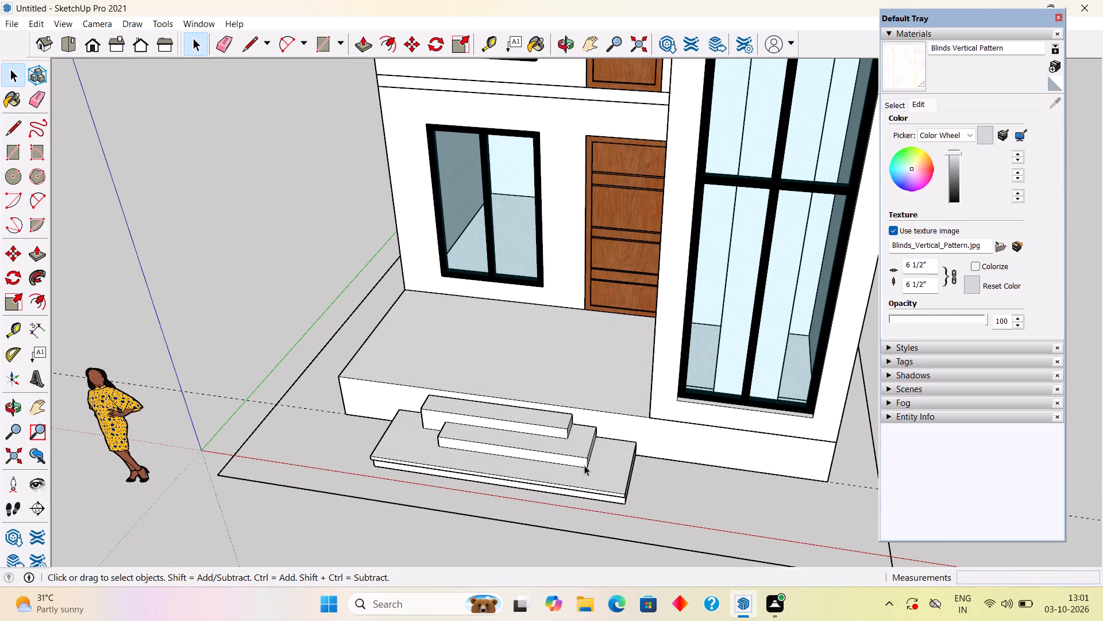
middle_drag(604, 423, 793, 369)
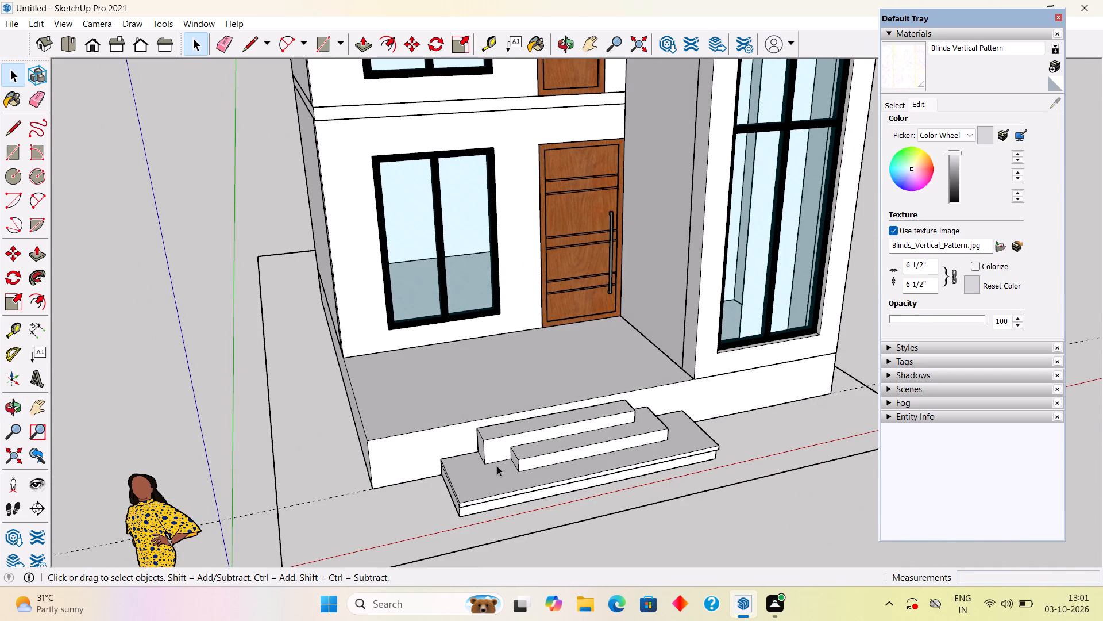
Place a guide through the corner where the porch meets the tower, parallel to the porch's outer end edge.
key(t)
click(357, 407)
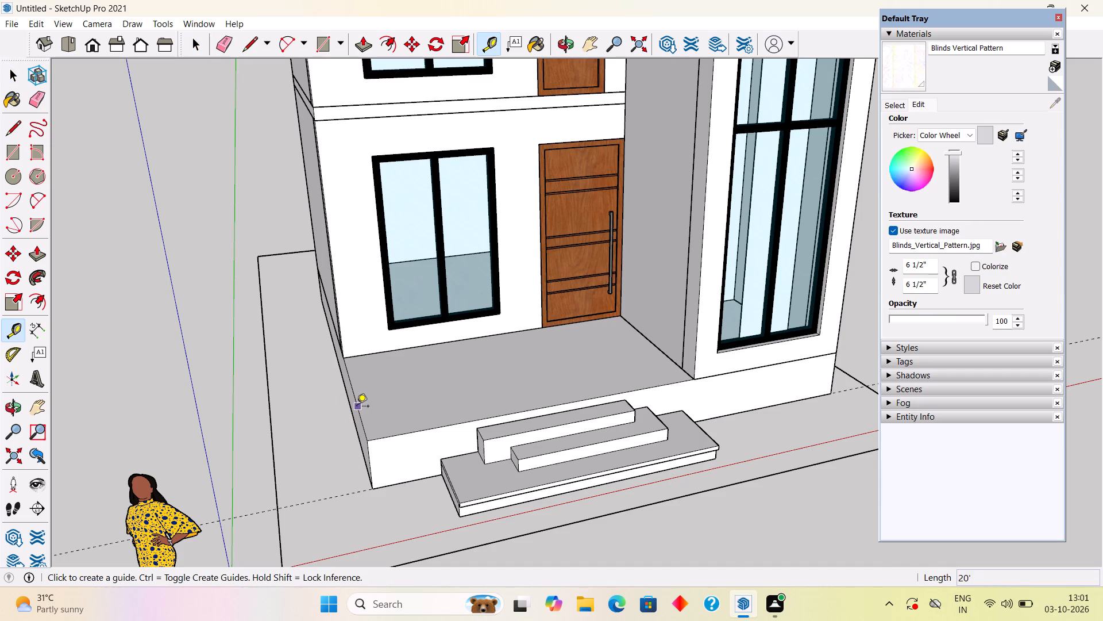
click(699, 372)
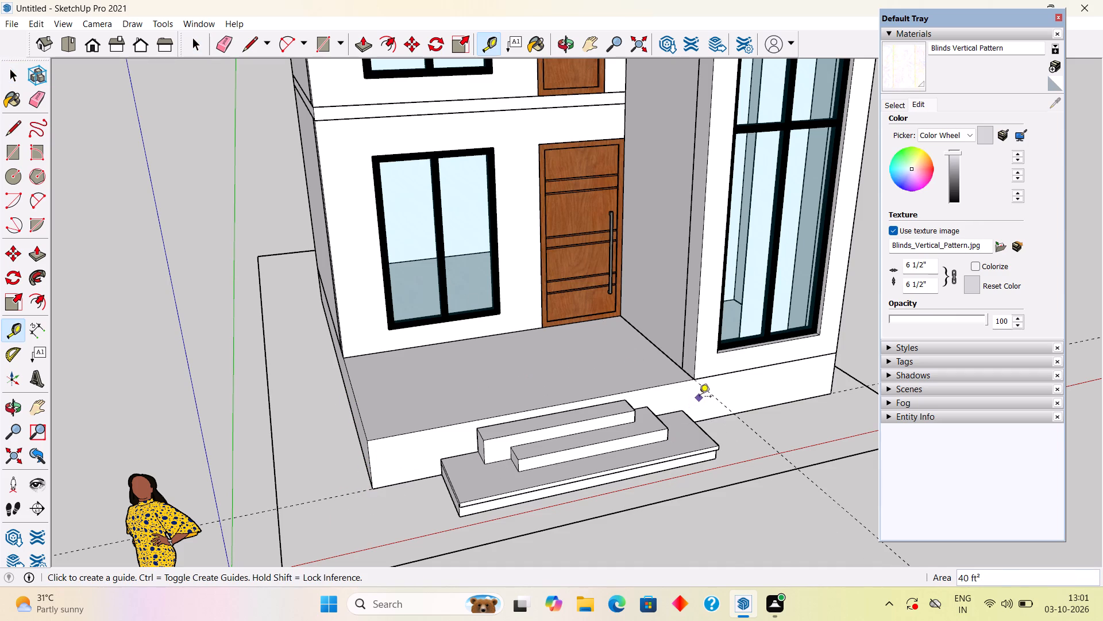
Place a second parallel guide 33" below the guide at the porch–tower corner.
click(743, 416)
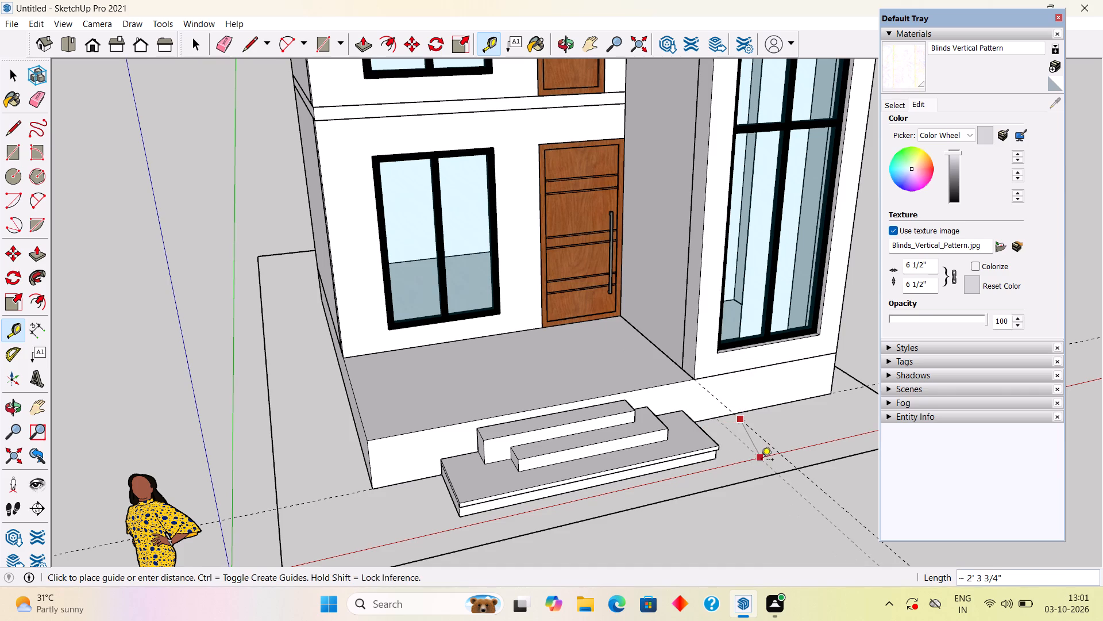
scroll(741, 438, up, 2)
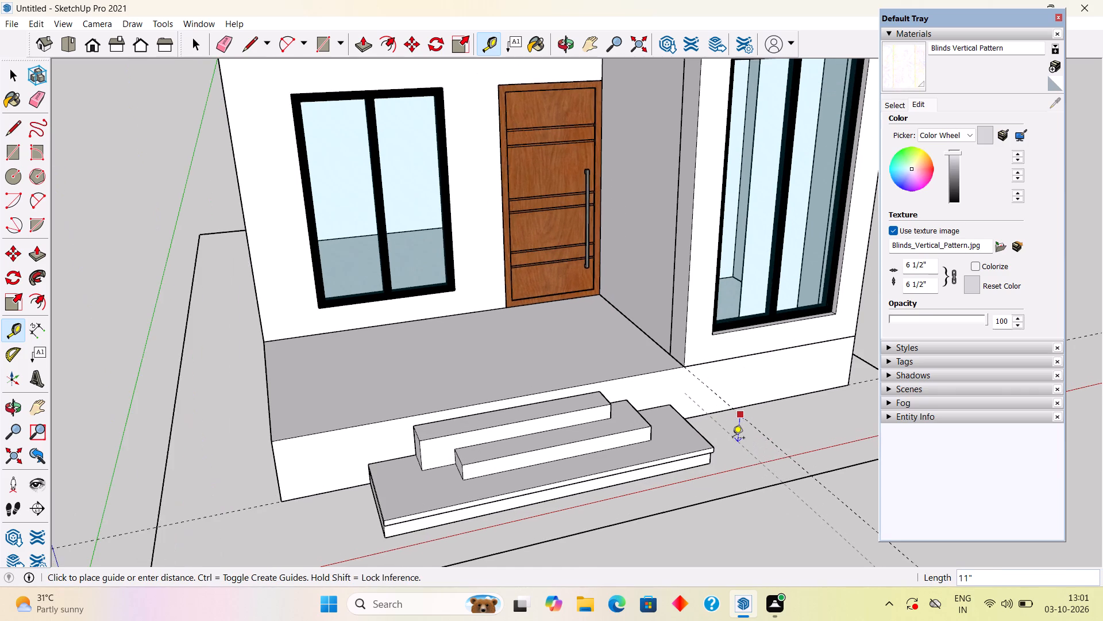
scroll(732, 439, up, 4)
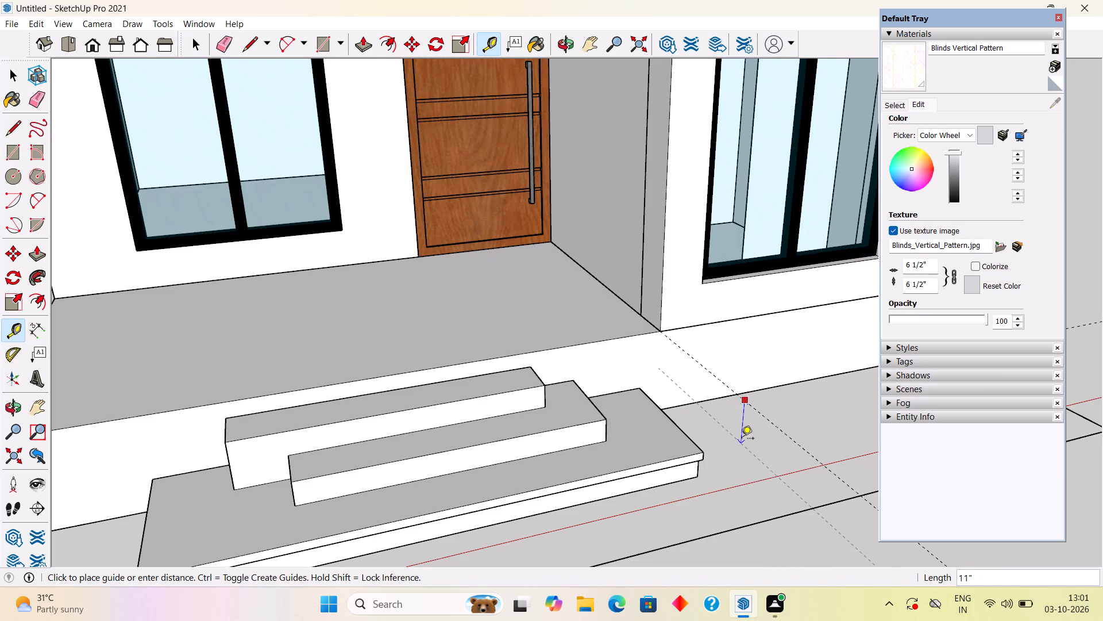
text(33")
key(Return)
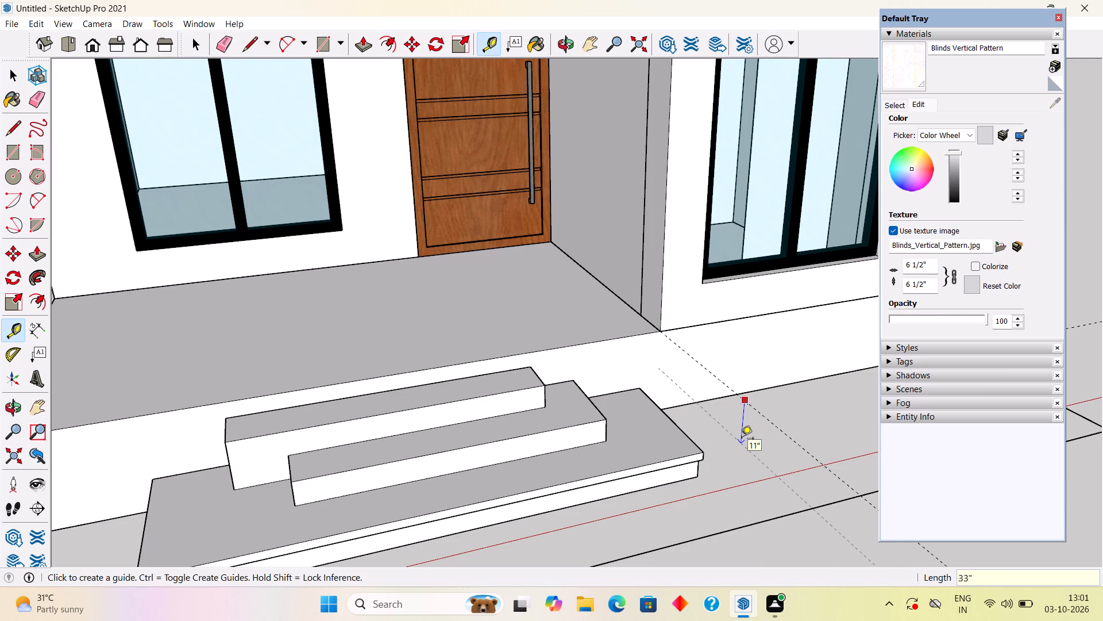
key(space)
Push/pull the lower end face of the first step, on the tower side, outward about 5 11/16".
middle_drag(724, 410, 507, 370)
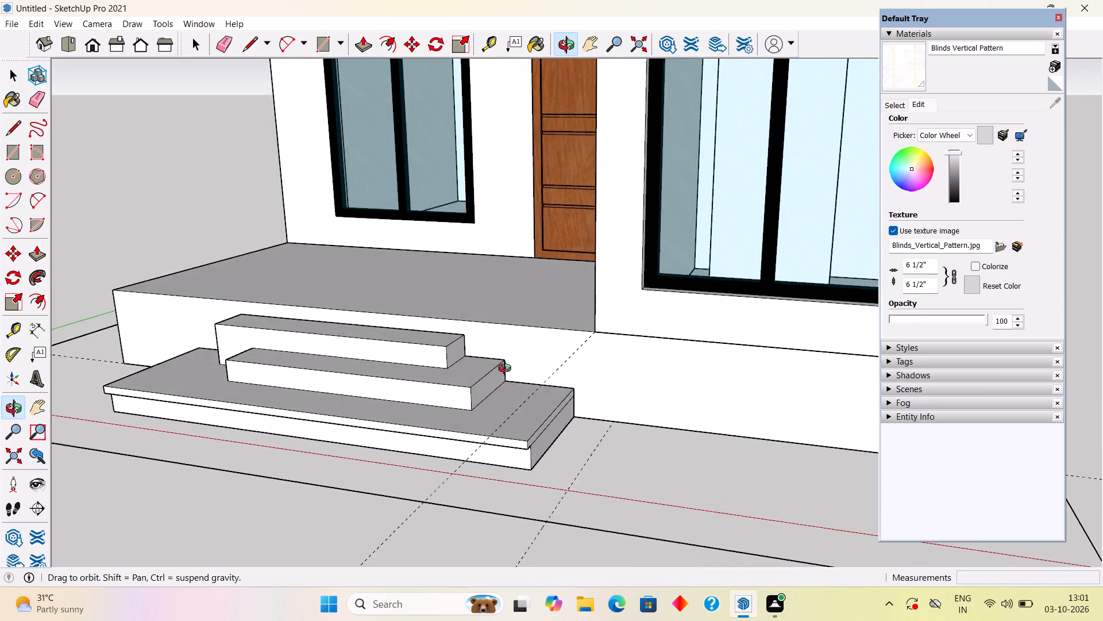
middle_drag(507, 370, 549, 365)
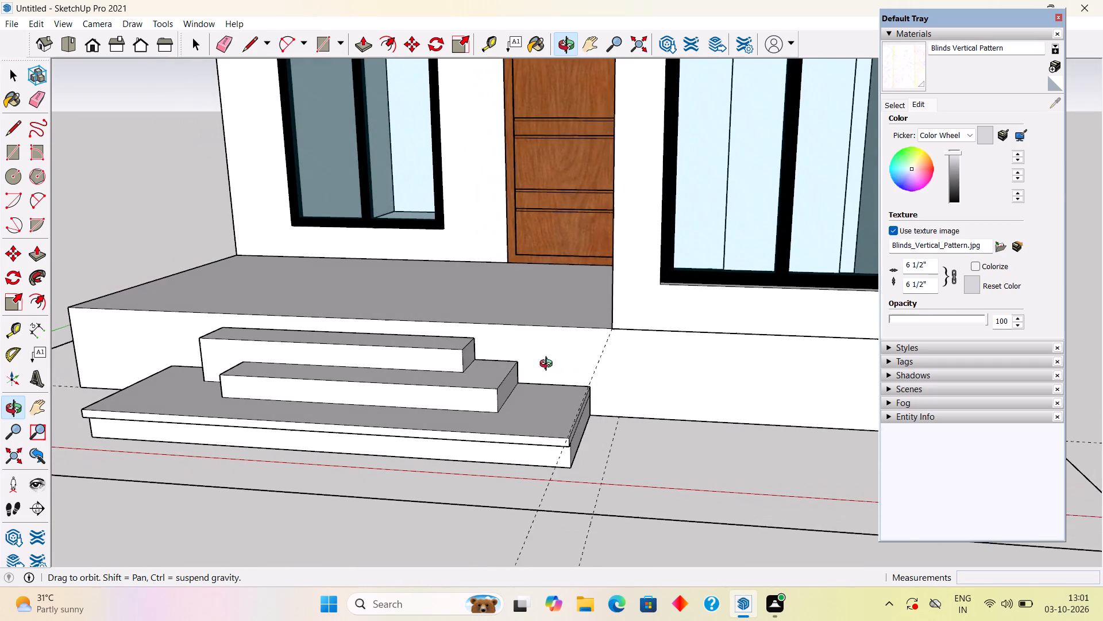
middle_drag(549, 365, 547, 366)
scroll(586, 418, up, 10)
scroll(562, 430, down, 7)
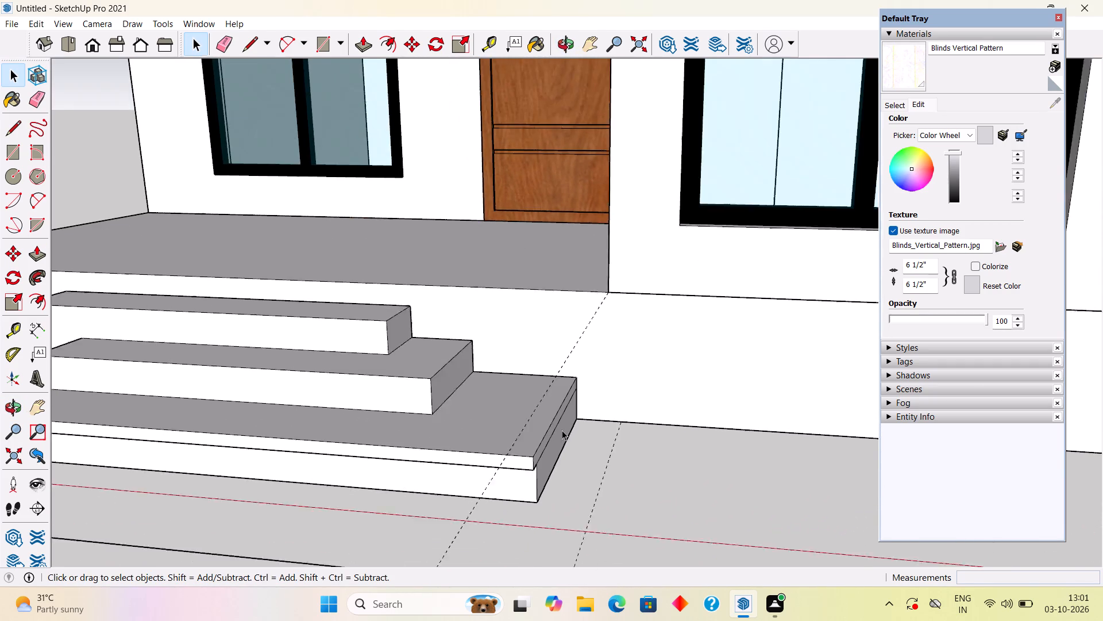
scroll(562, 430, down, 2)
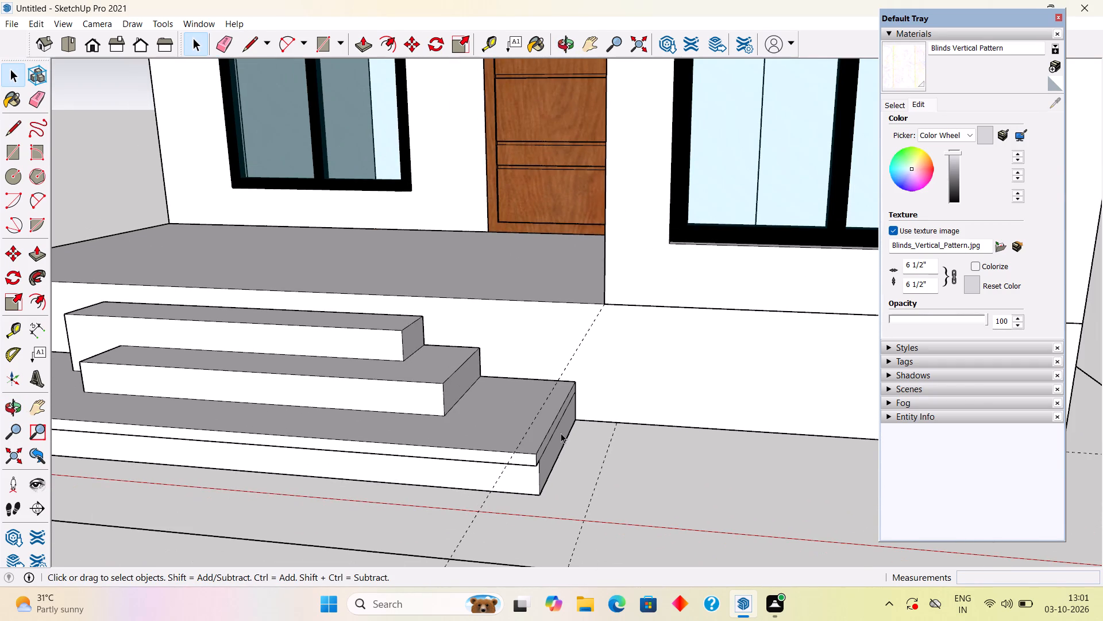
middle_drag(506, 470, 556, 459)
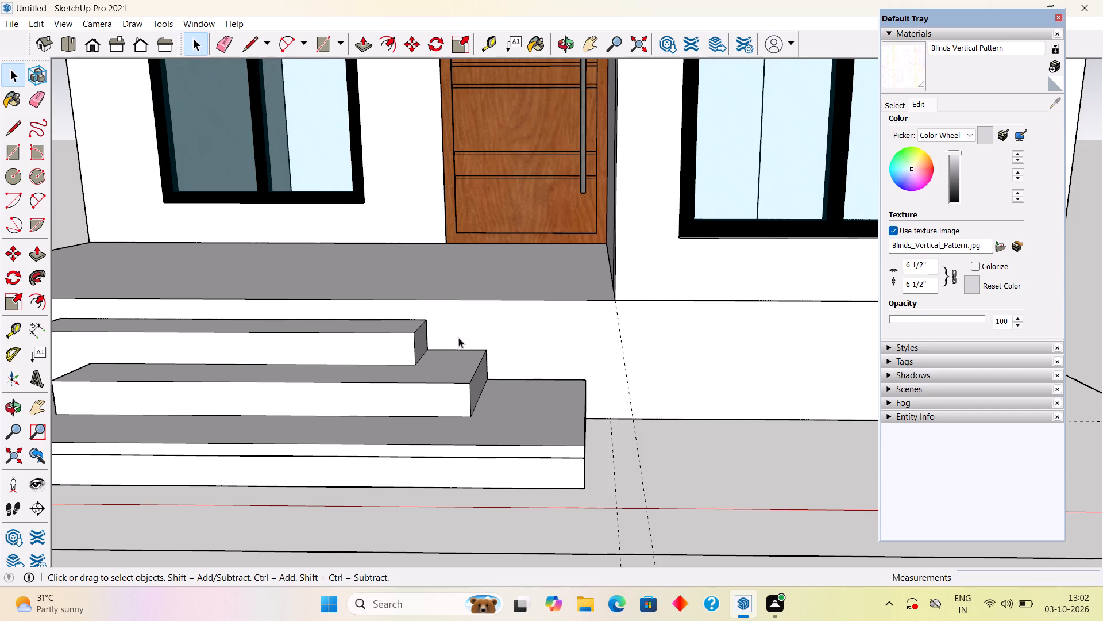
scroll(572, 381, down, 3)
middle_drag(642, 382, 506, 392)
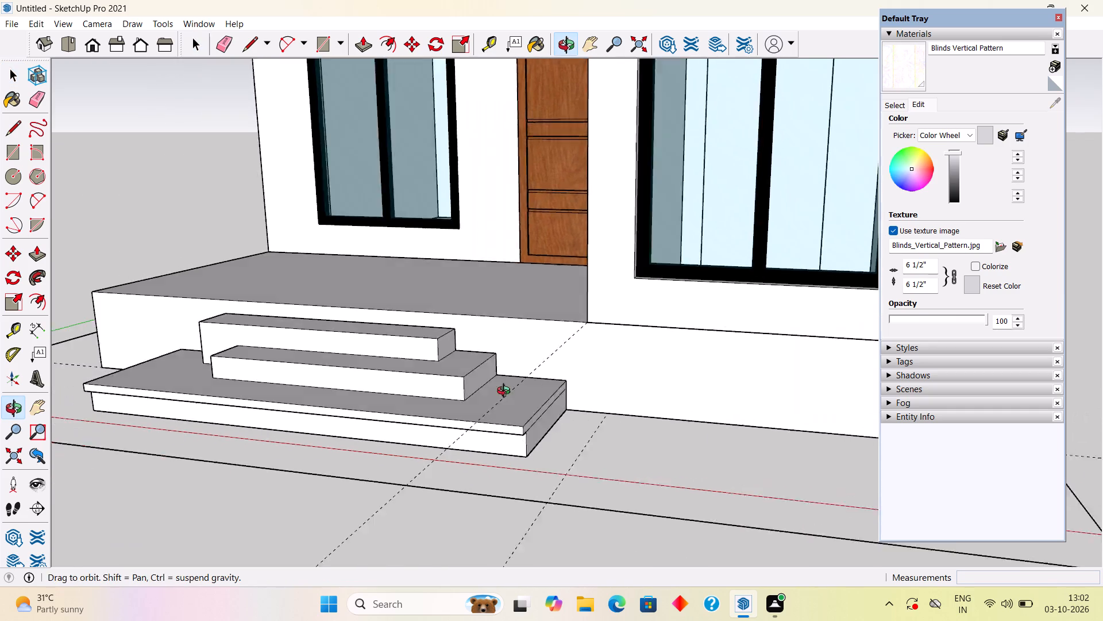
middle_drag(506, 392, 463, 401)
scroll(499, 453, up, 4)
click(459, 424)
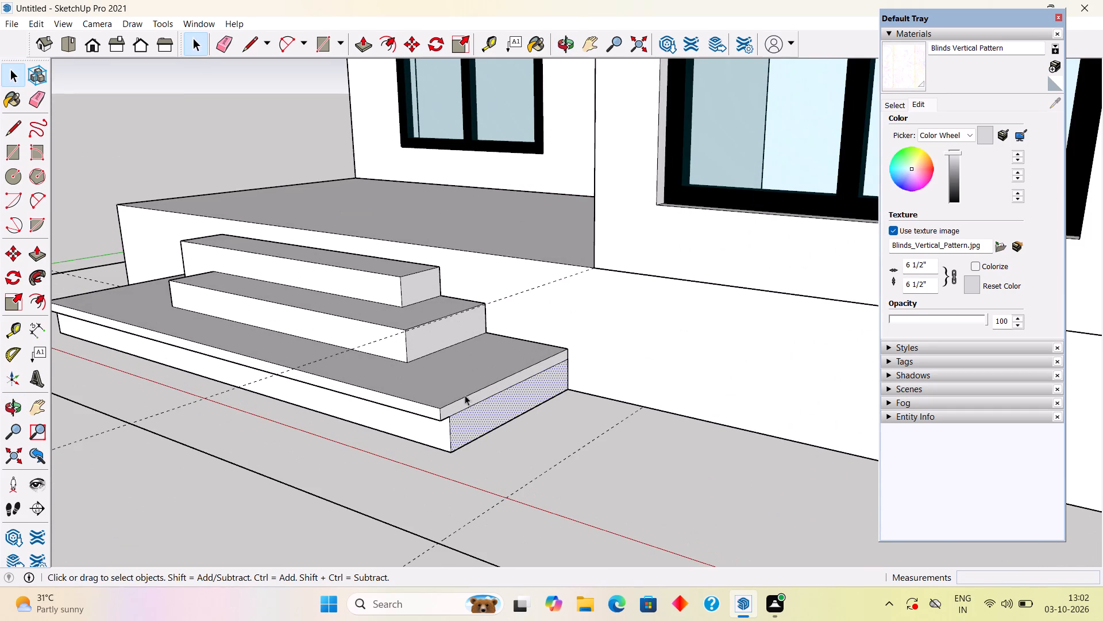
shift+click(470, 398)
key(p)
click(471, 415)
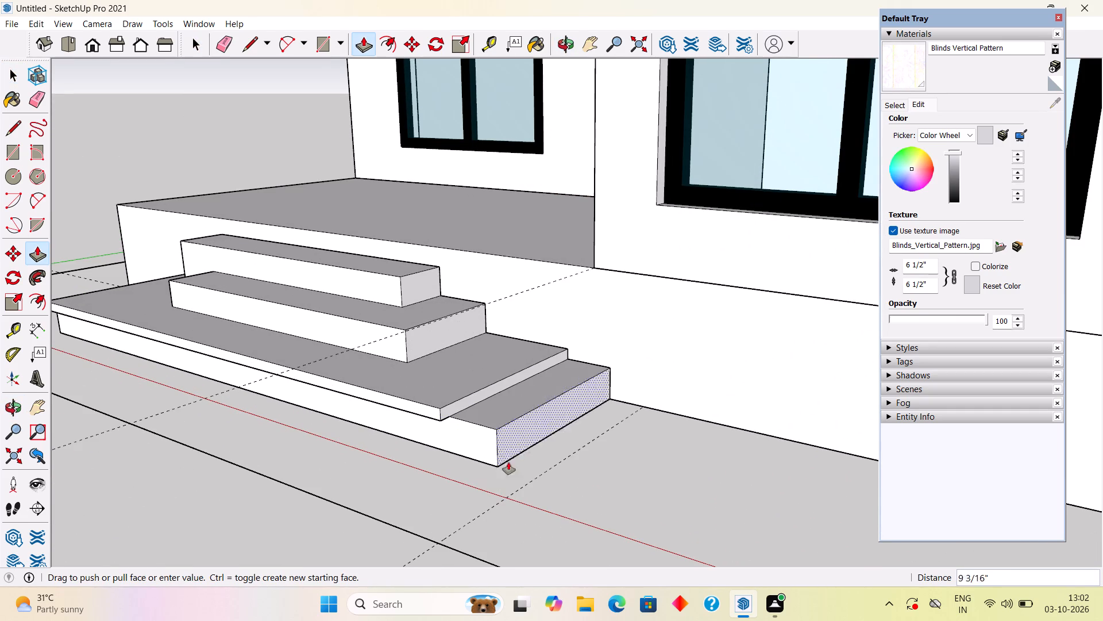
click(496, 501)
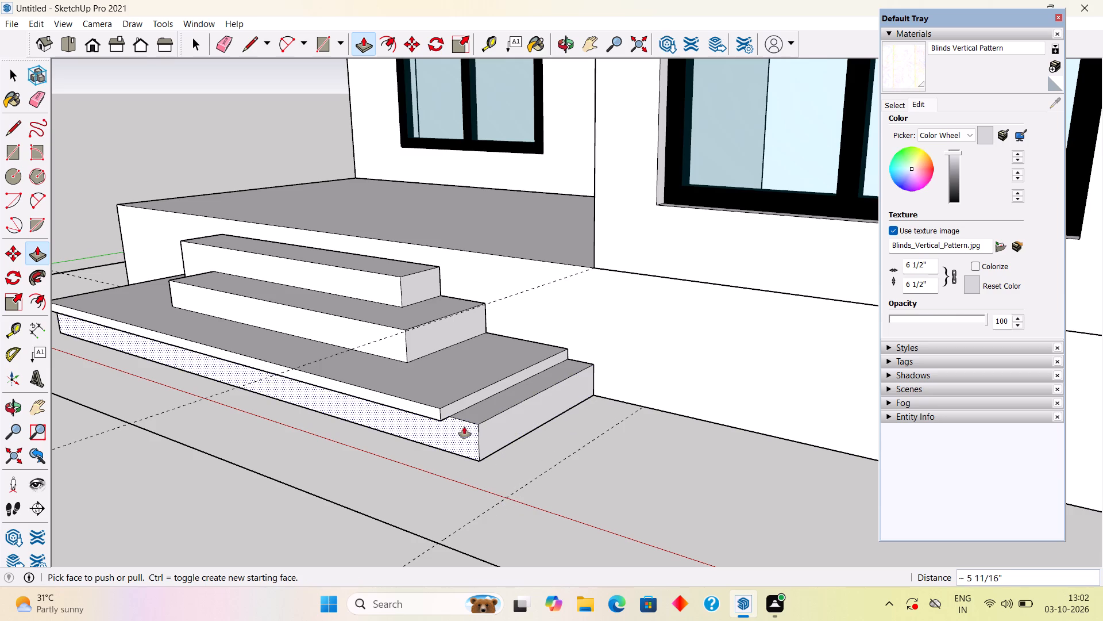
Push/pull the end face of the first step's tread, on the tower side, outward about 5 11/16".
click(457, 404)
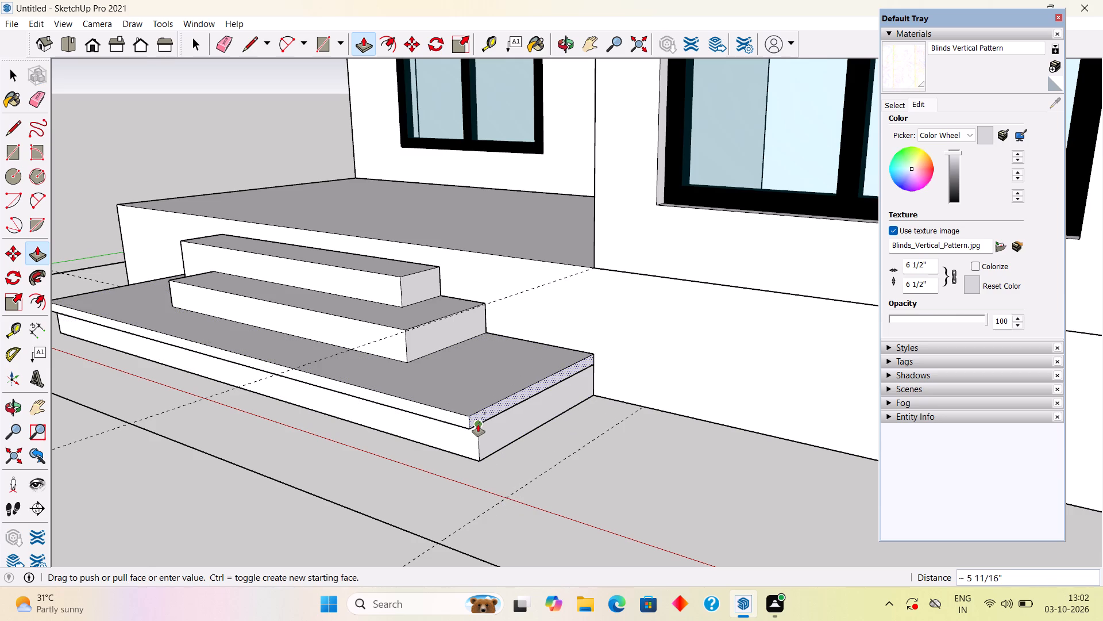
click(491, 507)
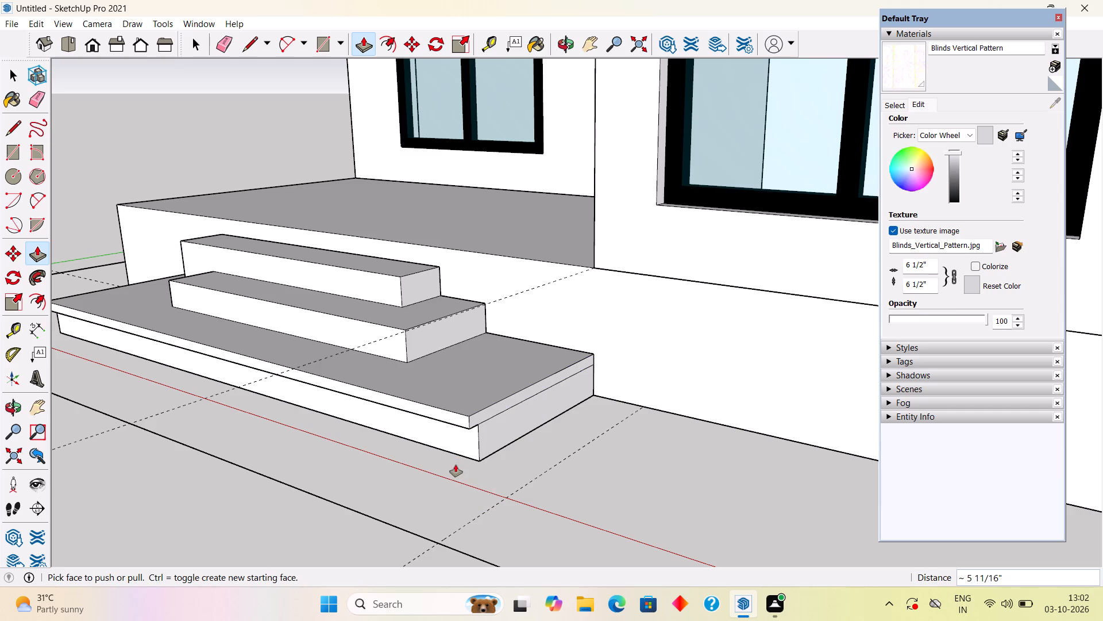
key(space)
Examine the three entrance steps against the porch and tower from the front and from above.
scroll(398, 426, down, 2)
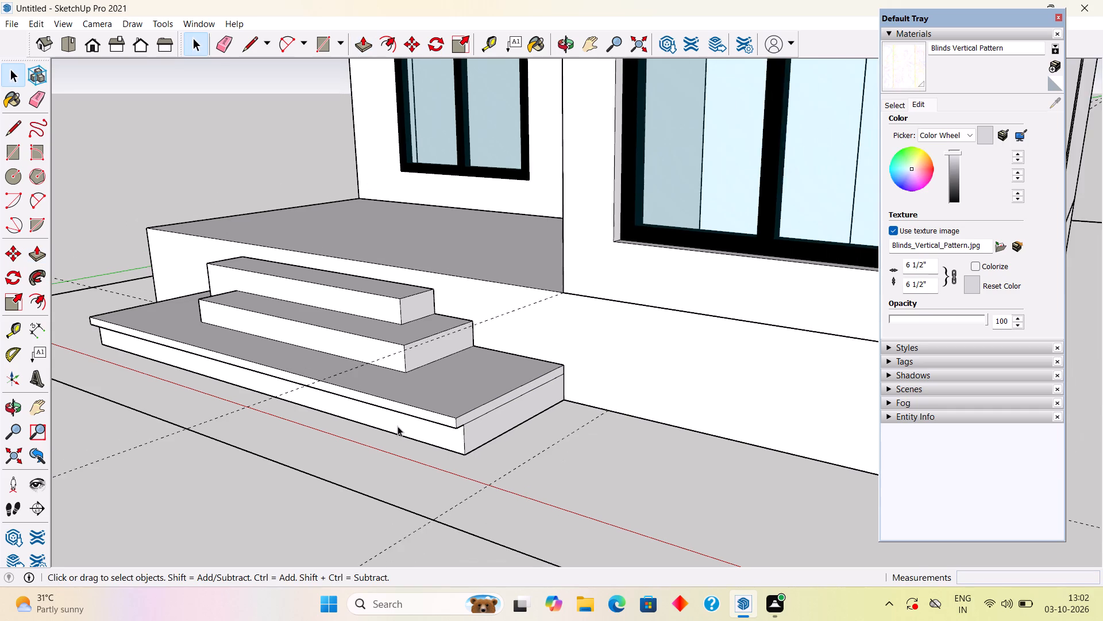
scroll(395, 425, down, 2)
middle_drag(396, 417, 601, 424)
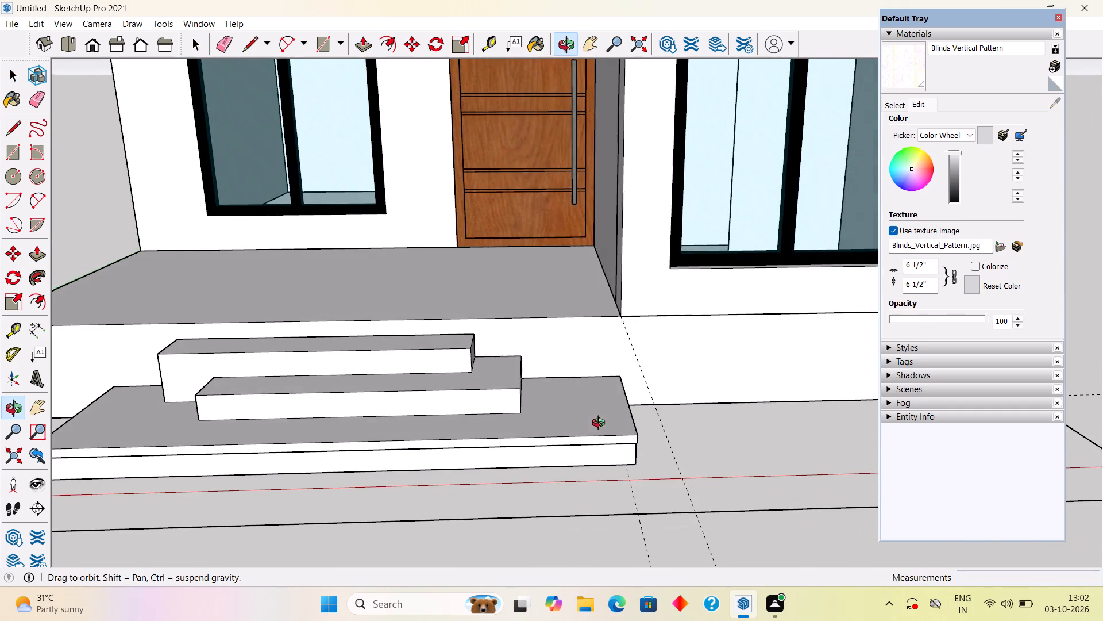
middle_drag(601, 424, 602, 430)
scroll(645, 353, up, 3)
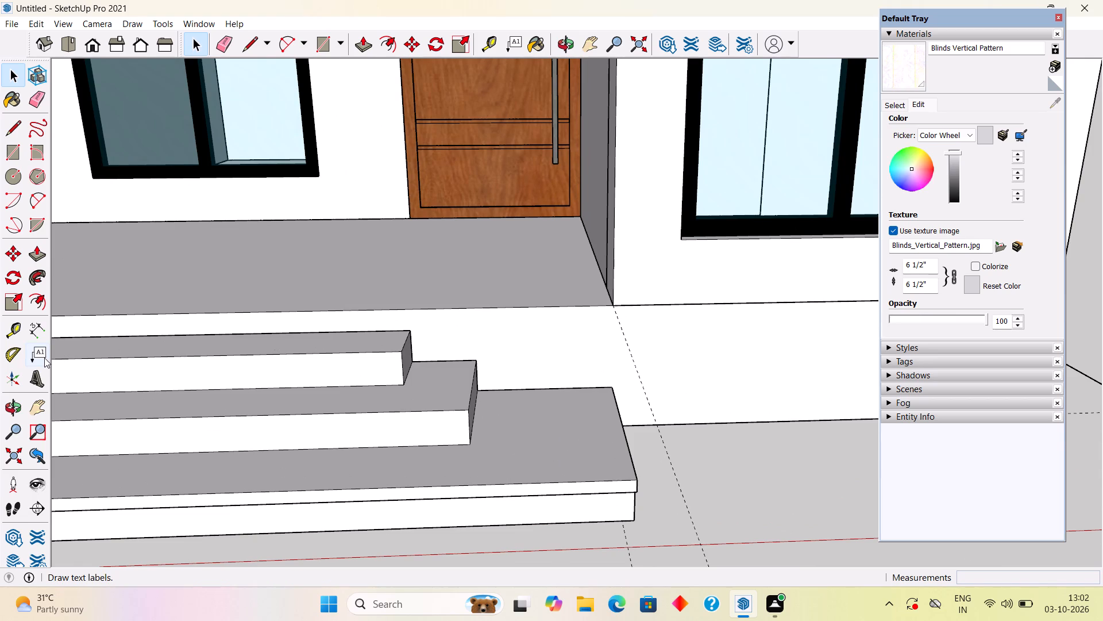
scroll(44, 358, down, 14)
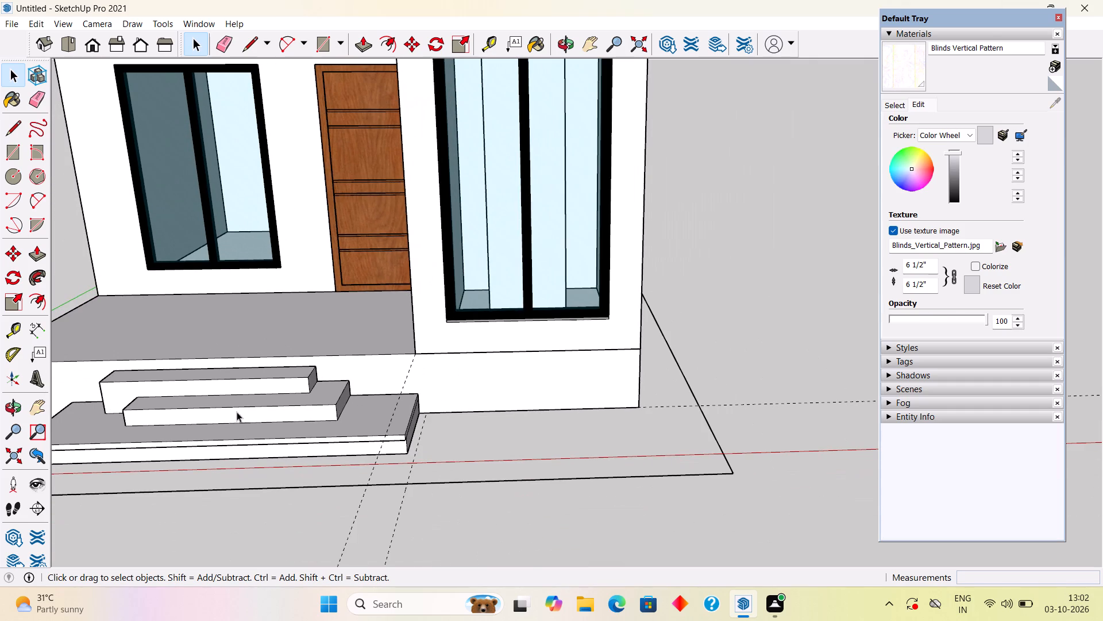
click(130, 415)
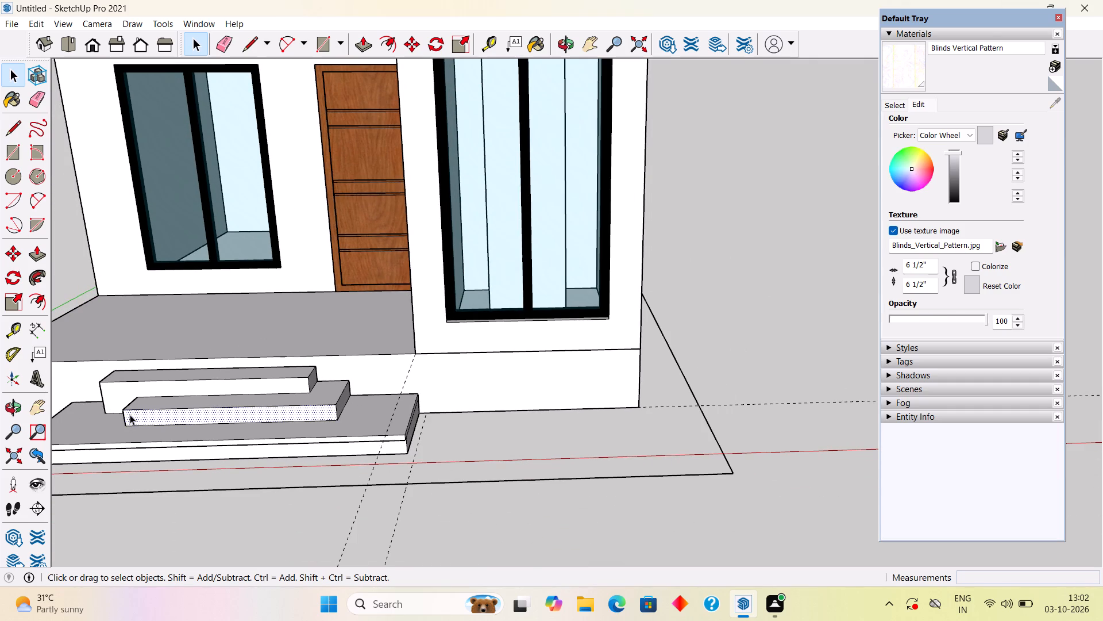
double_click(130, 415)
click(130, 415)
middle_drag(112, 408, 244, 430)
scroll(244, 435, down, 9)
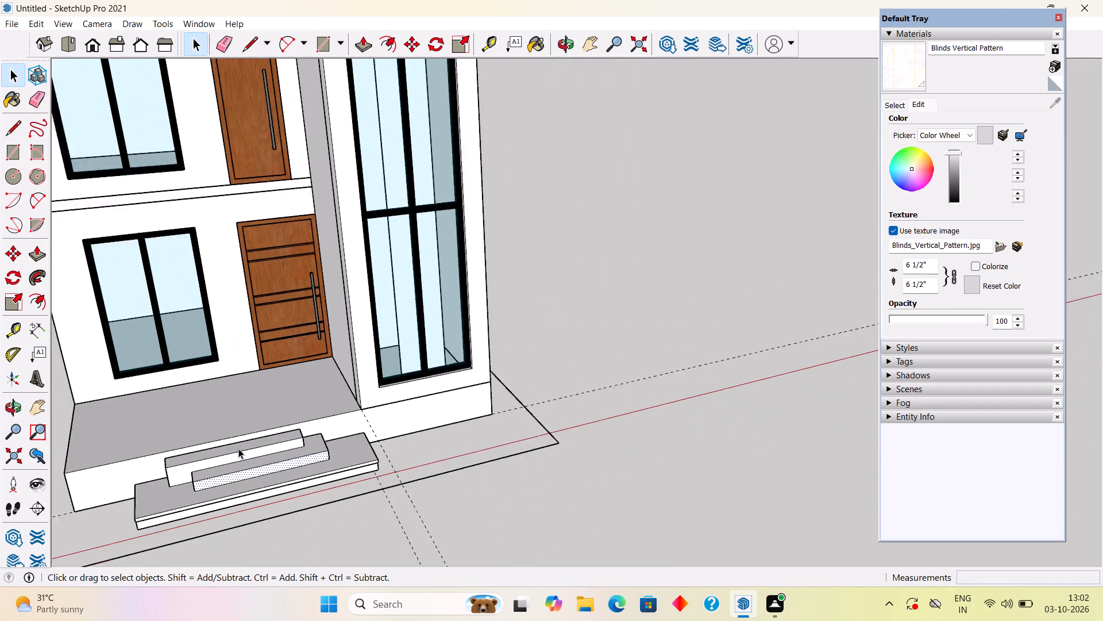
scroll(161, 516, up, 3)
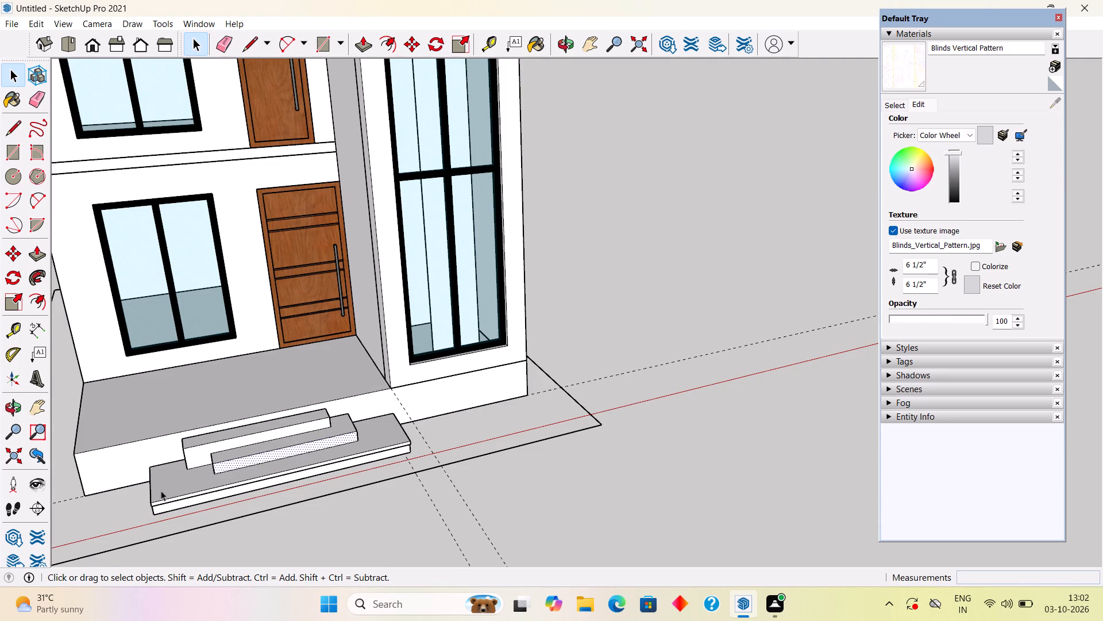
scroll(195, 481, up, 2)
scroll(434, 417, up, 1)
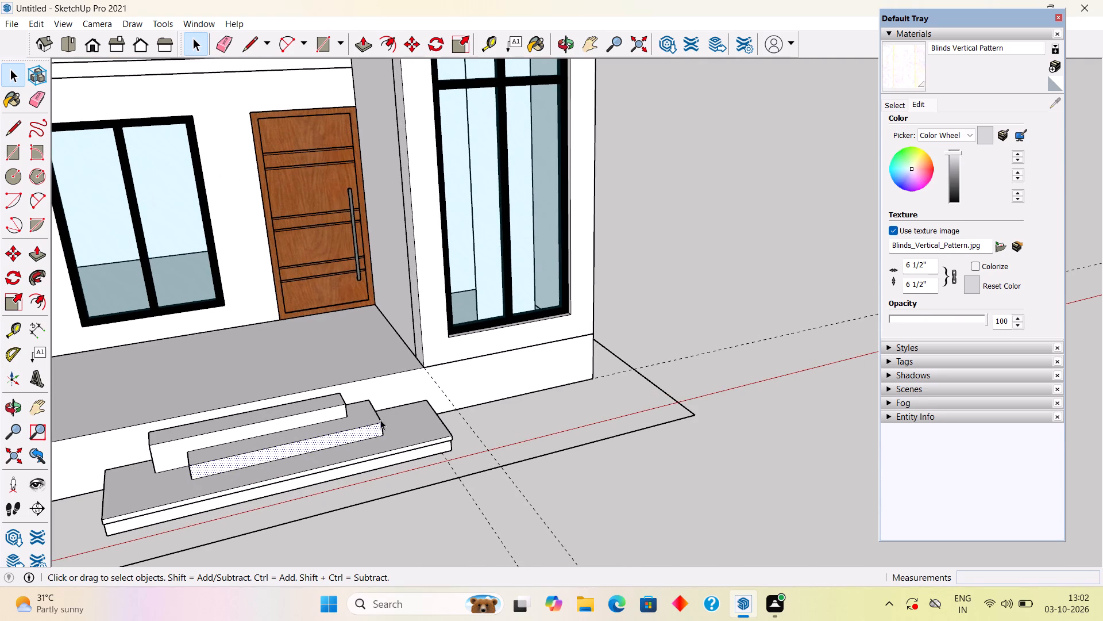
Push/pull the second step's tower-side end face outward about 2' 1 1/8", flush with the first step's end.
middle_drag(353, 423, 100, 444)
middle_drag(409, 365, 233, 357)
scroll(403, 321, up, 4)
click(401, 301)
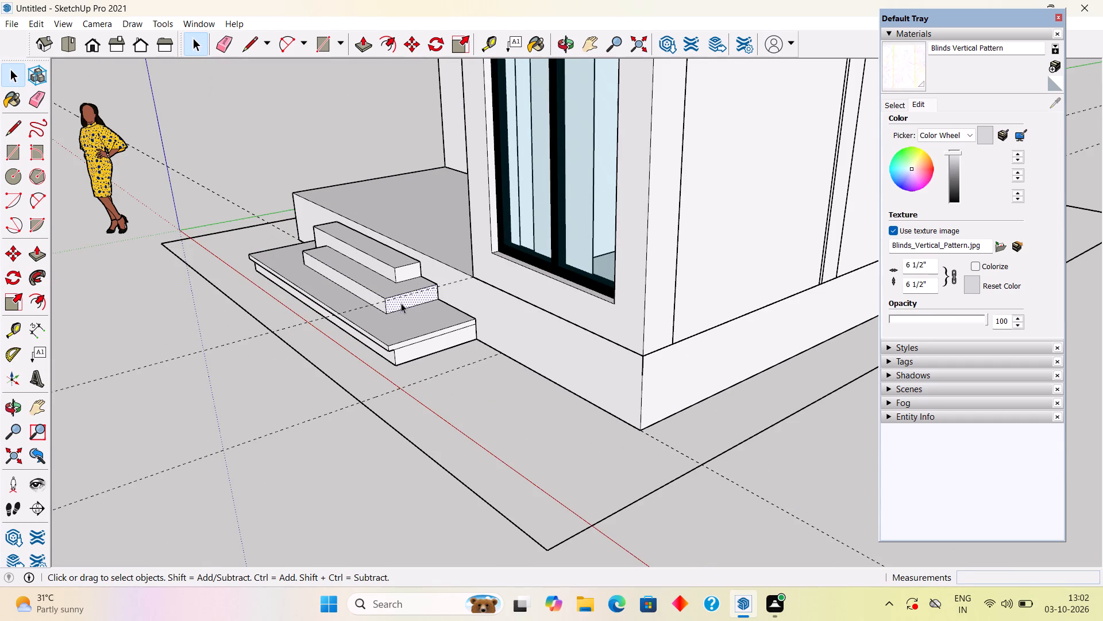
key(p)
click(401, 303)
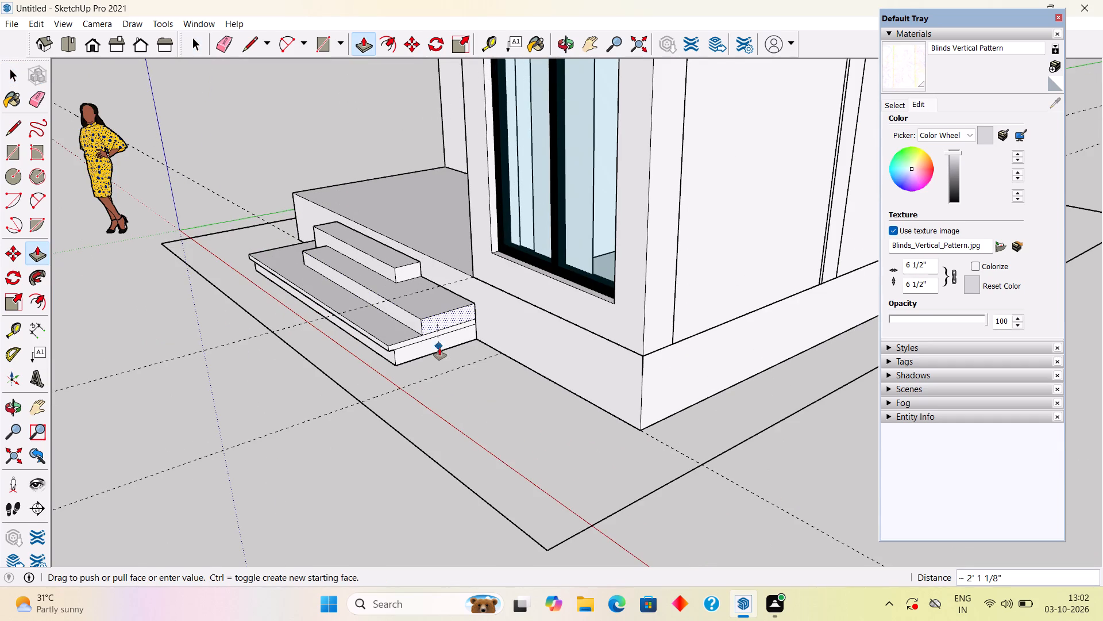
click(442, 350)
scroll(441, 316, up, 11)
scroll(449, 326, down, 6)
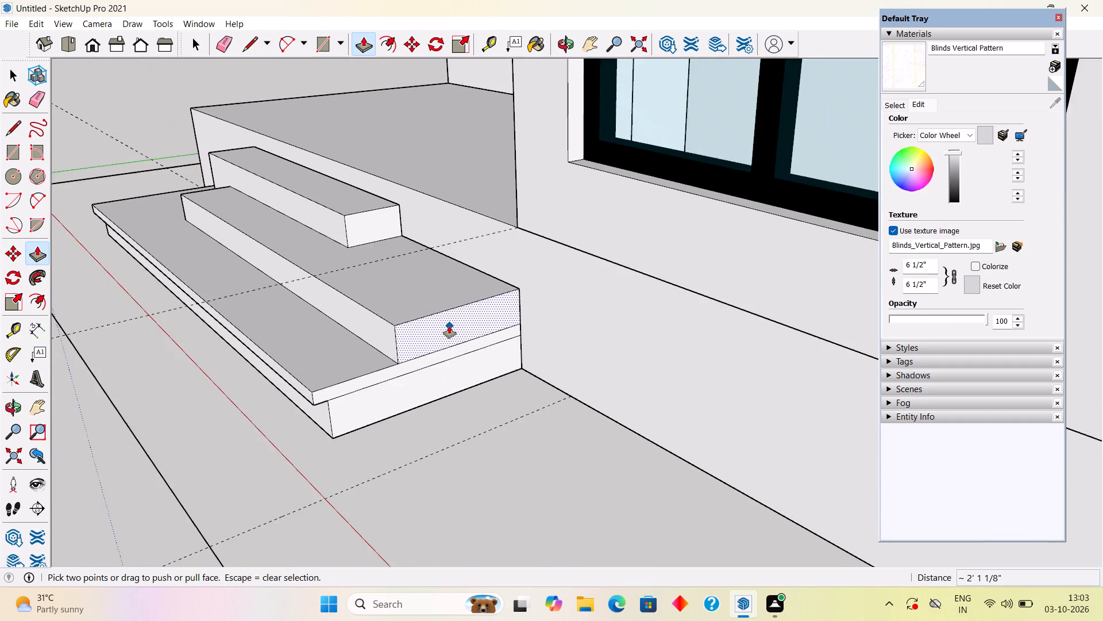
scroll(449, 326, down, 3)
key(space)
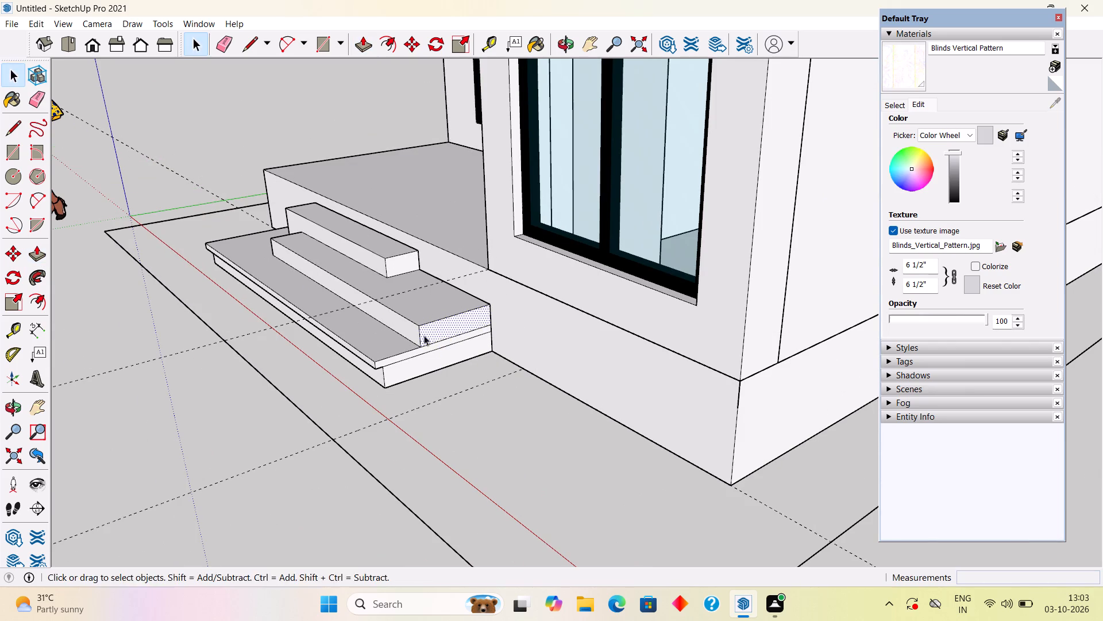
Push/pull the second step's tower-side end face outward a further 1', past the first step's end.
middle_drag(412, 334, 590, 343)
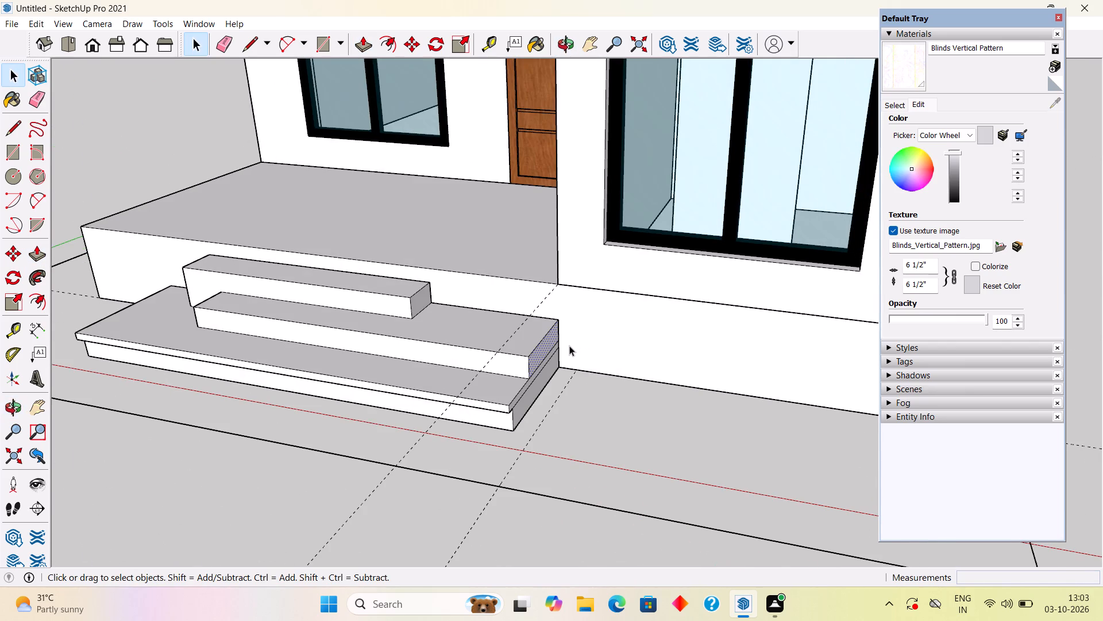
scroll(569, 346, up, 1)
key(p)
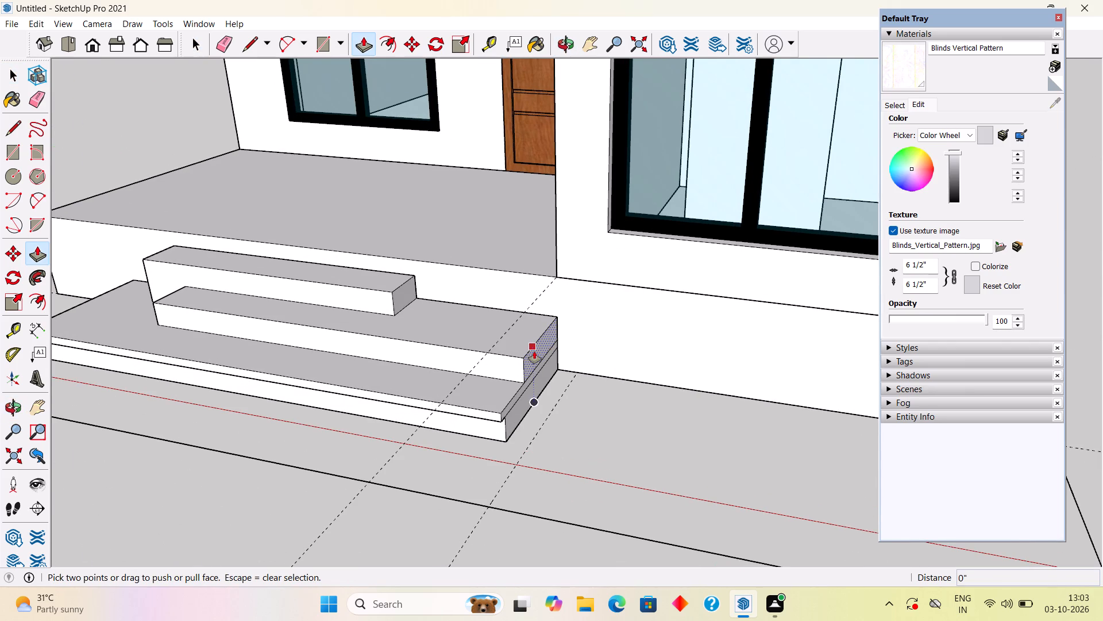
click(535, 351)
text(1')
key(Return)
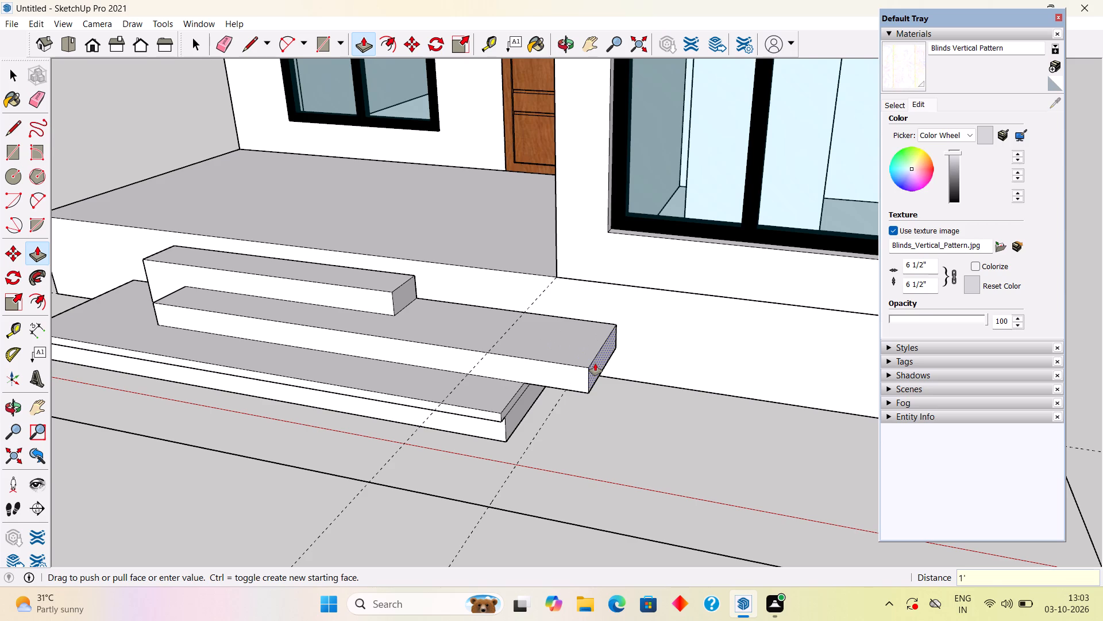
key(space)
Push/pull the underside of the second step's overhang down to the ground, by 2" and another 6".
scroll(569, 377, down, 3)
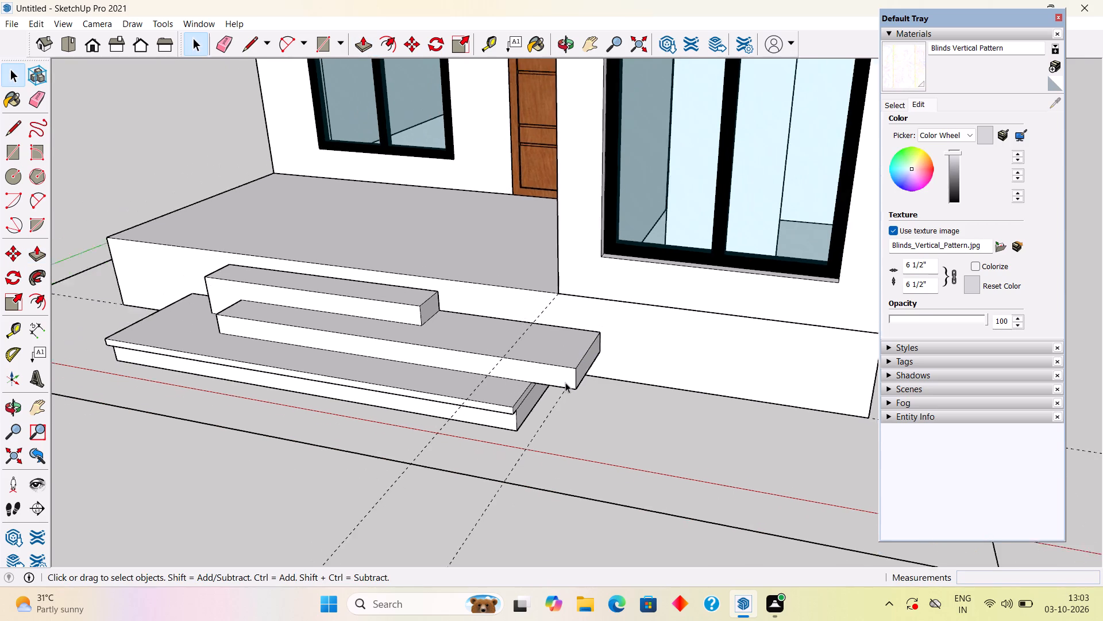
middle_drag(562, 388, 545, 250)
middle_drag(550, 342, 568, 260)
scroll(564, 273, up, 8)
click(569, 285)
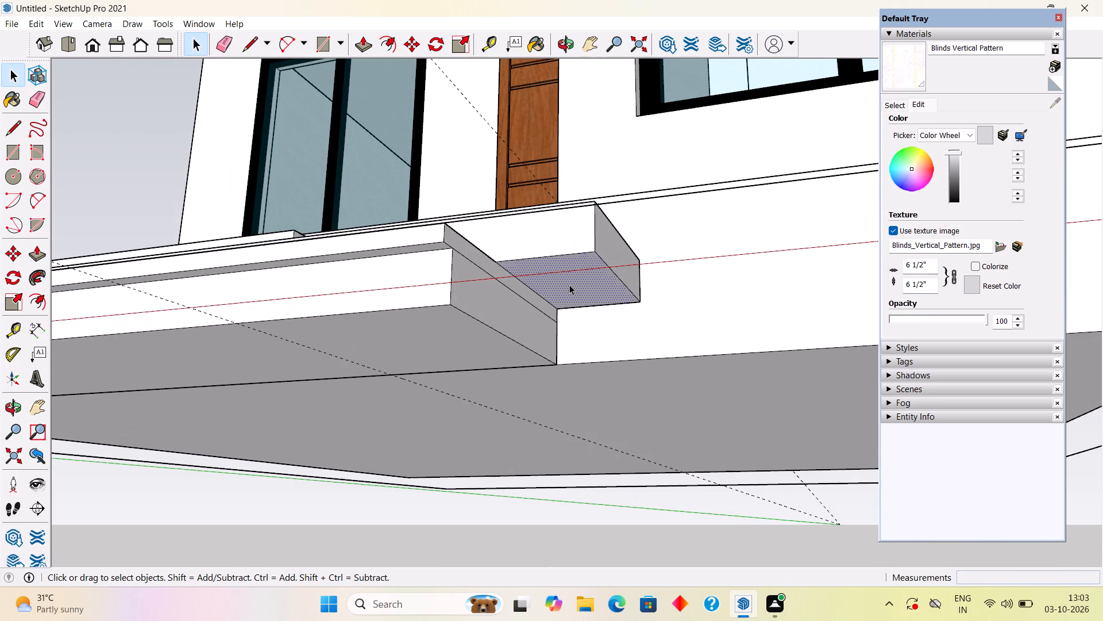
key(p)
click(569, 285)
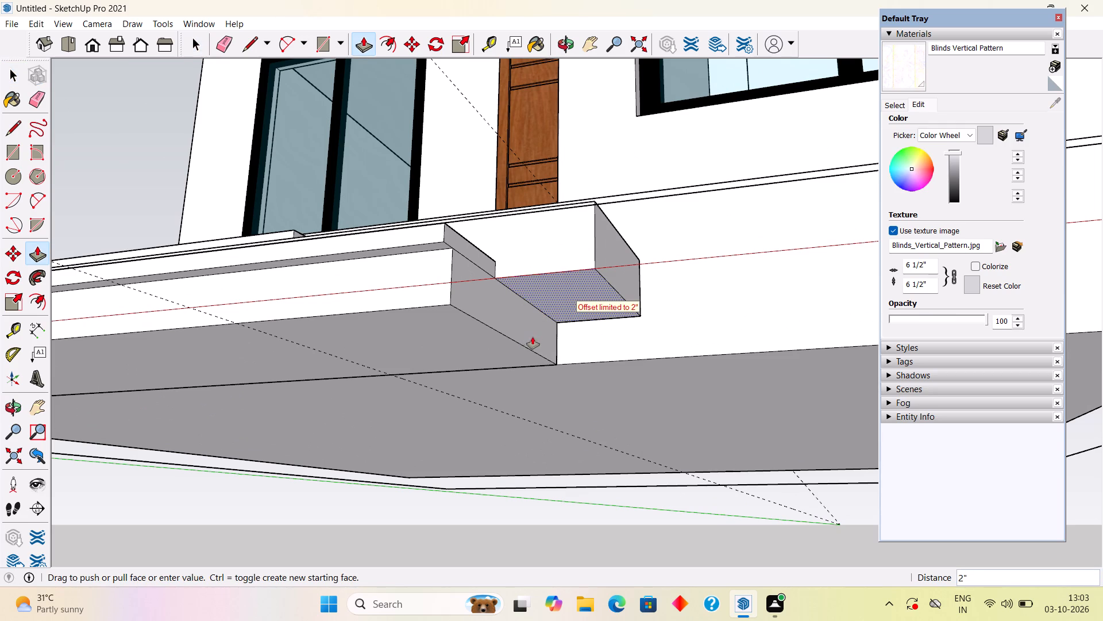
click(533, 338)
click(554, 290)
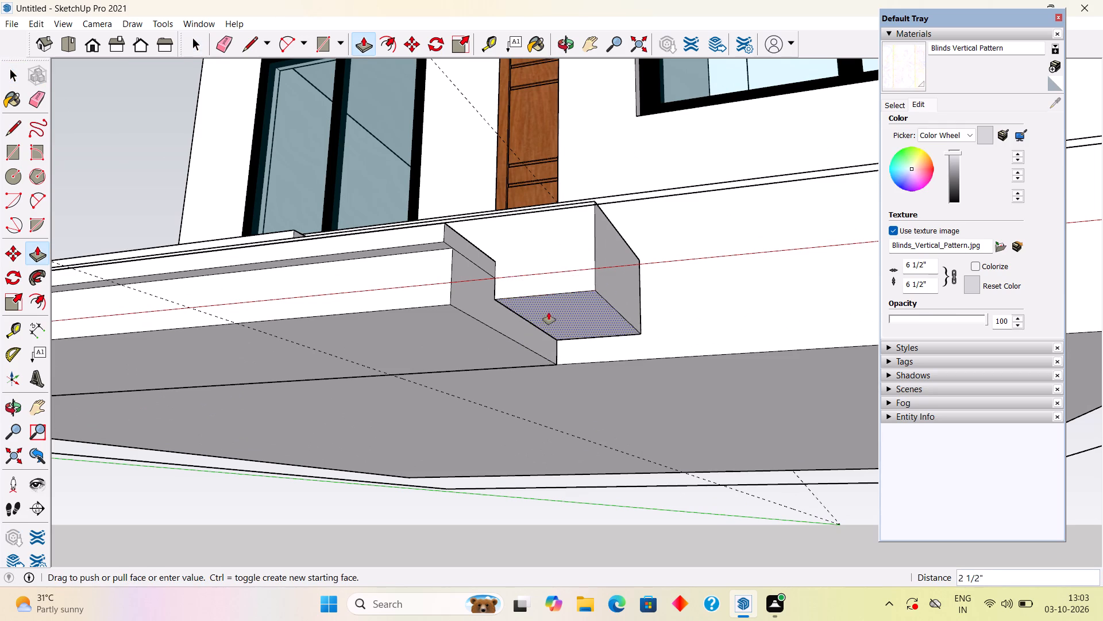
click(474, 321)
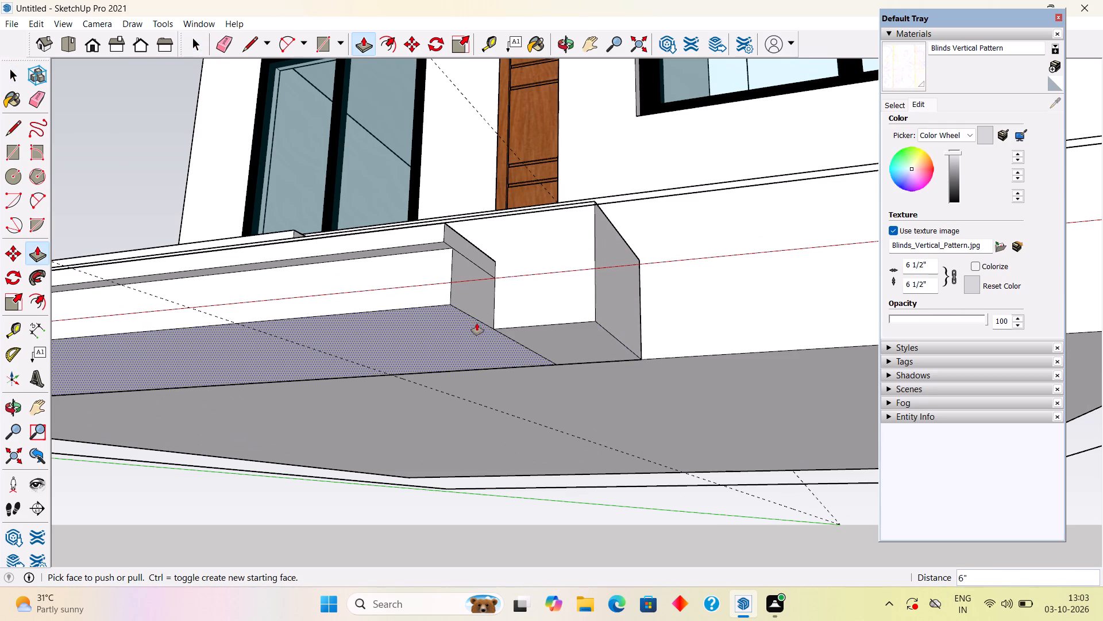
key(space)
Examine the second step's extended end against the first step and tower from low and raised front views.
scroll(485, 330, down, 5)
middle_drag(442, 252, 452, 373)
scroll(452, 372, down, 3)
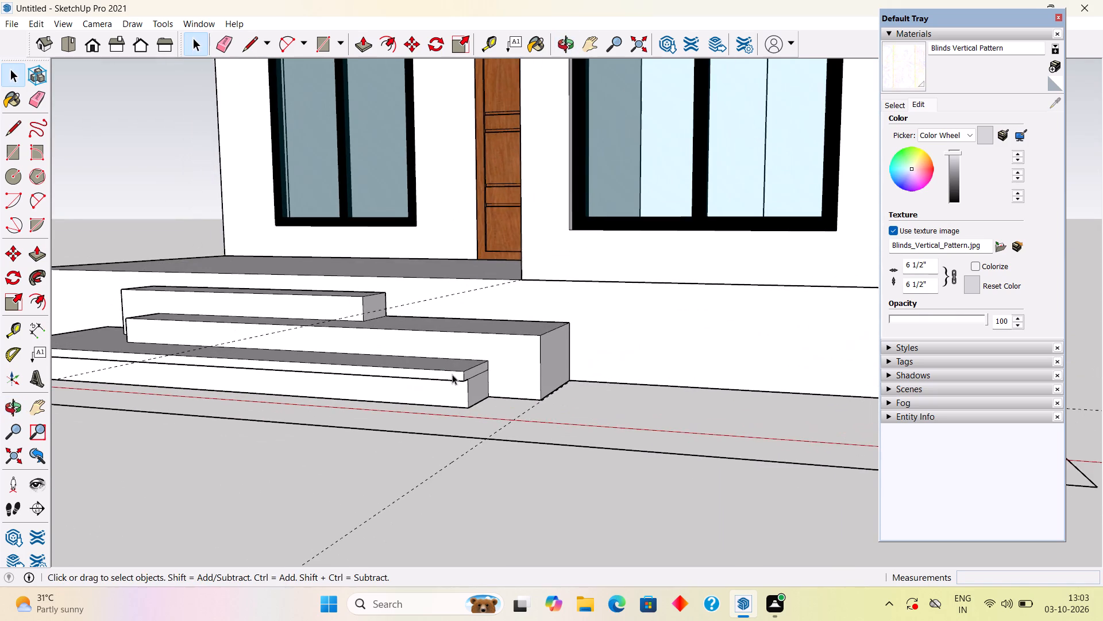
scroll(451, 359, down, 1)
middle_drag(455, 361, 511, 409)
scroll(423, 396, down, 2)
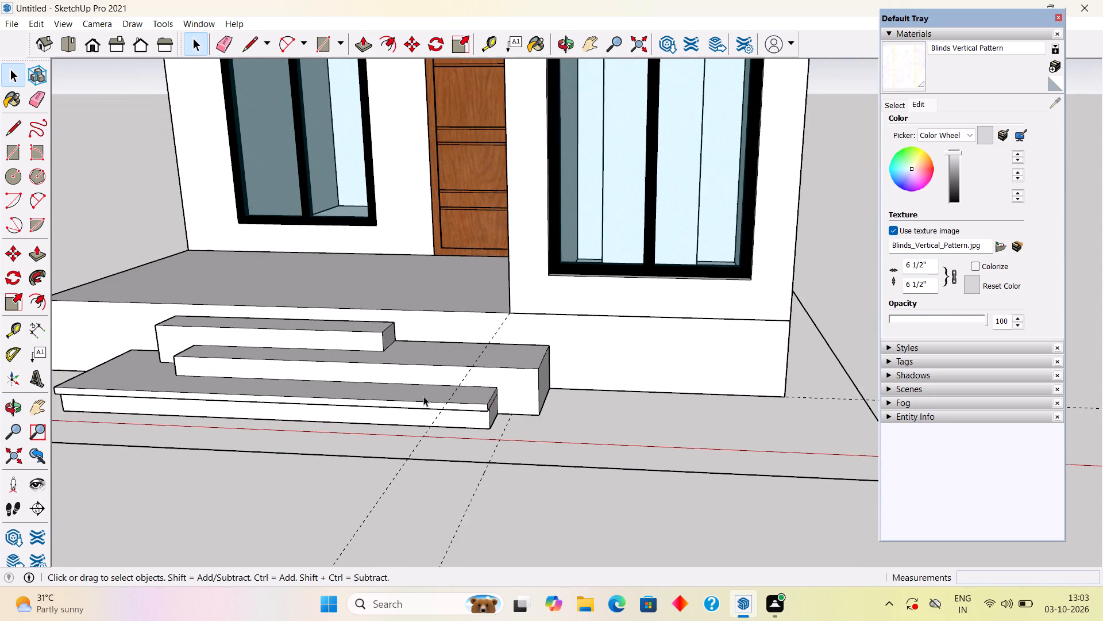
scroll(420, 396, down, 2)
middle_drag(420, 396, 458, 437)
scroll(458, 437, down, 3)
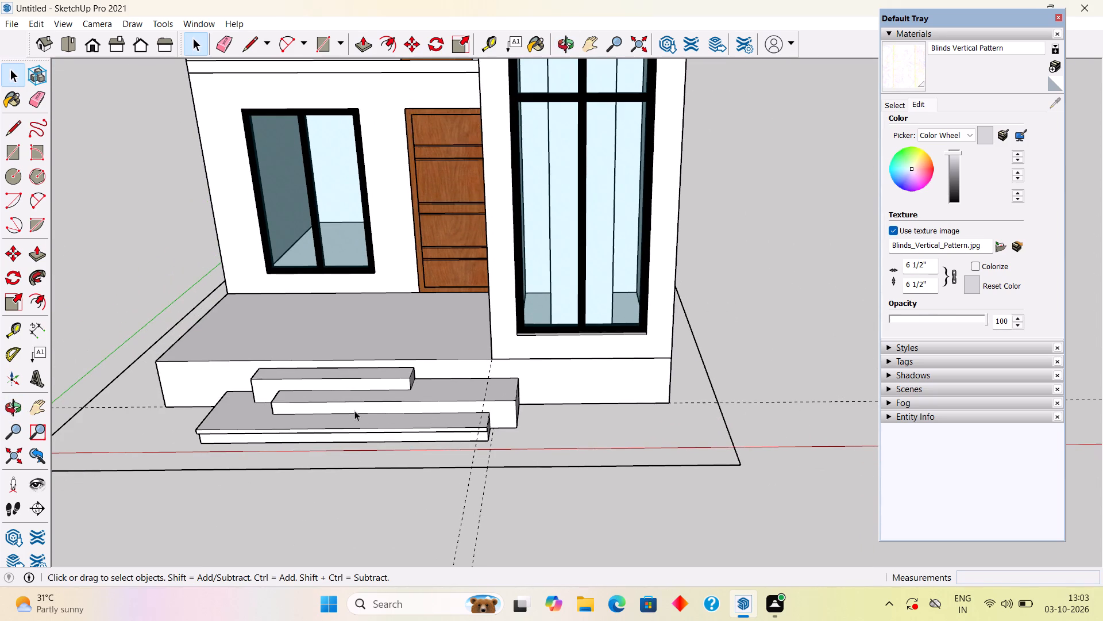
scroll(300, 416, up, 5)
middle_drag(337, 370, 388, 377)
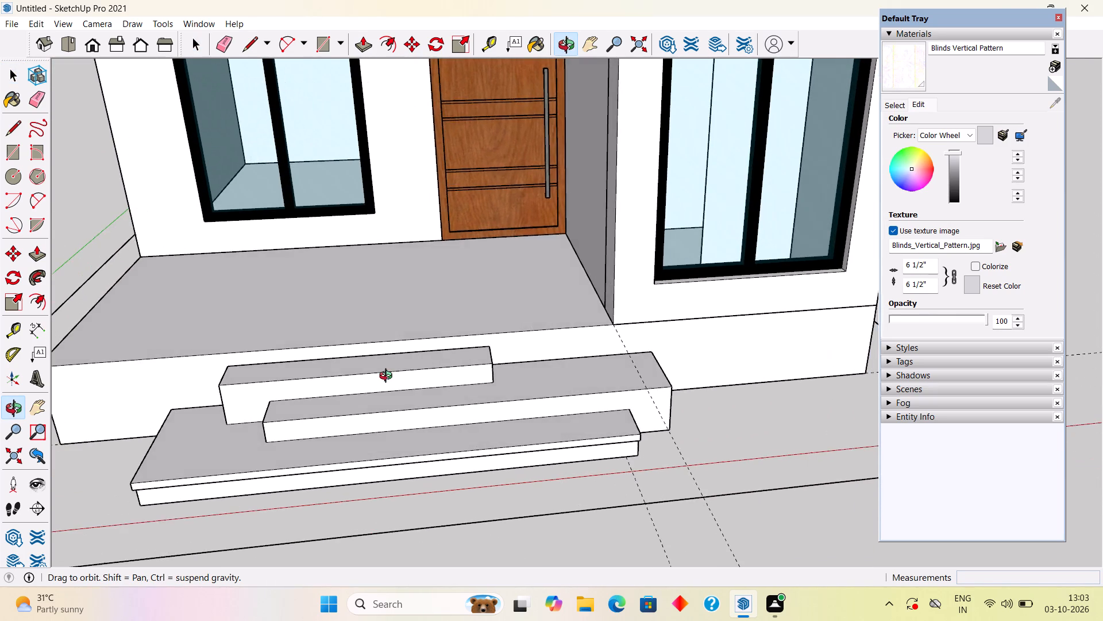
middle_drag(388, 377, 313, 388)
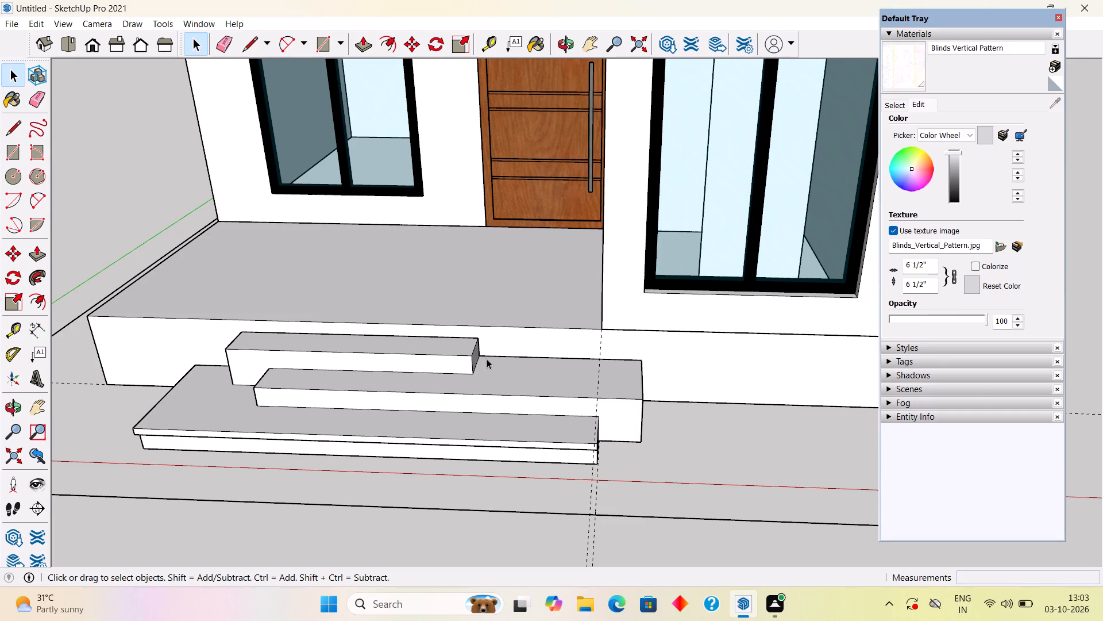
Push/pull the top step's tower-side end face outward about 3' 3/4" to the guide at the porch–tower corner.
scroll(480, 352, up, 7)
middle_drag(476, 355, 454, 355)
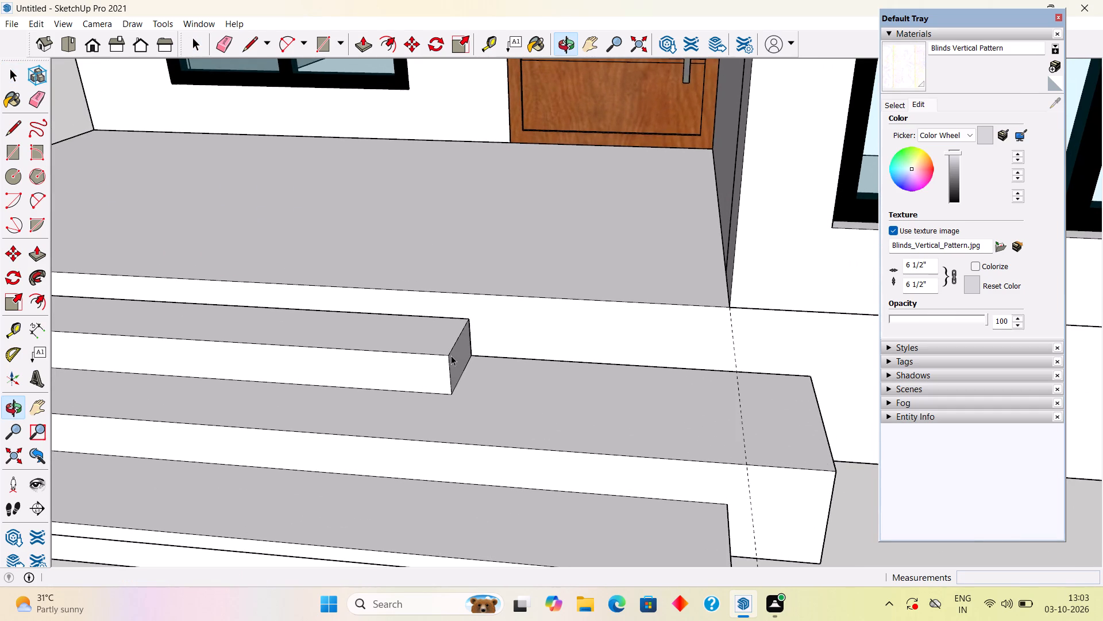
click(454, 358)
key(p)
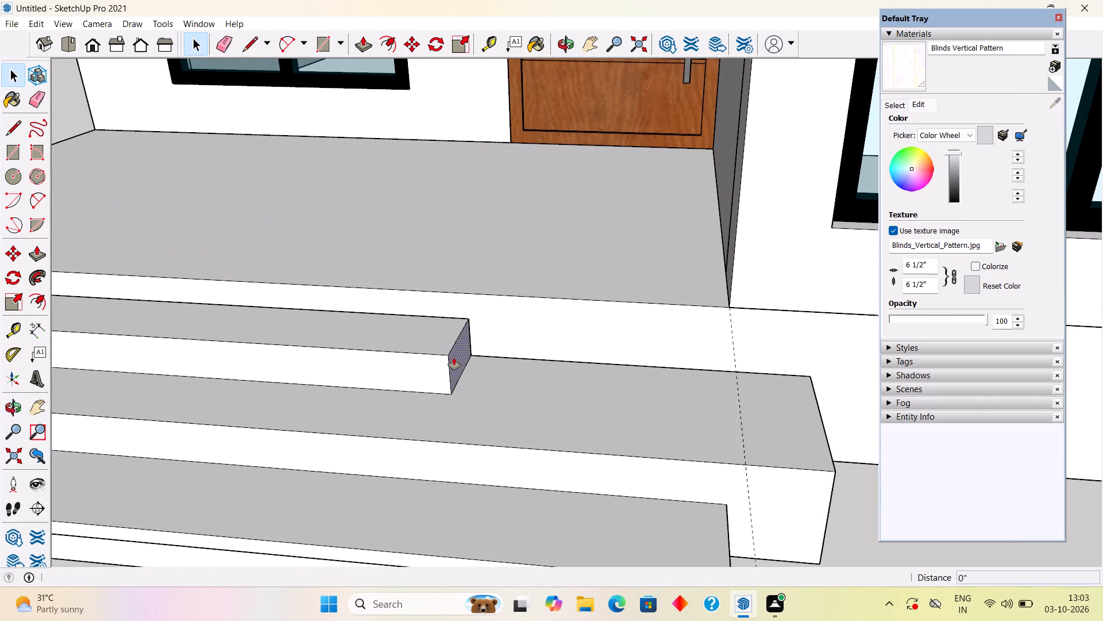
click(454, 358)
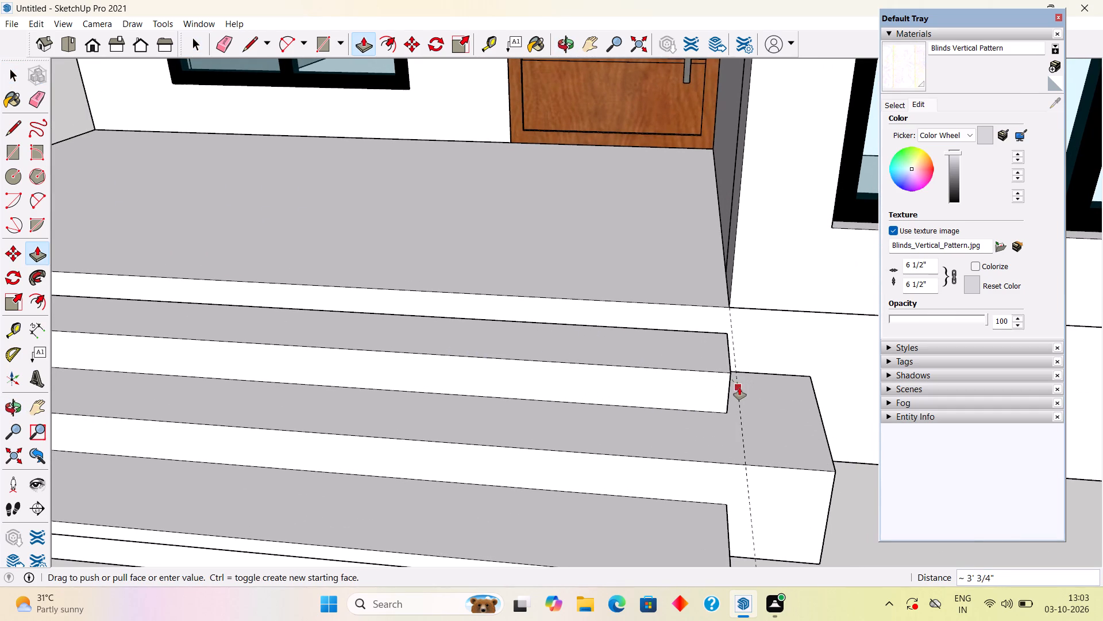
click(739, 388)
key(space)
Examine the ends of the three entrance steps from the porch's outer side and from the front.
scroll(731, 391, down, 9)
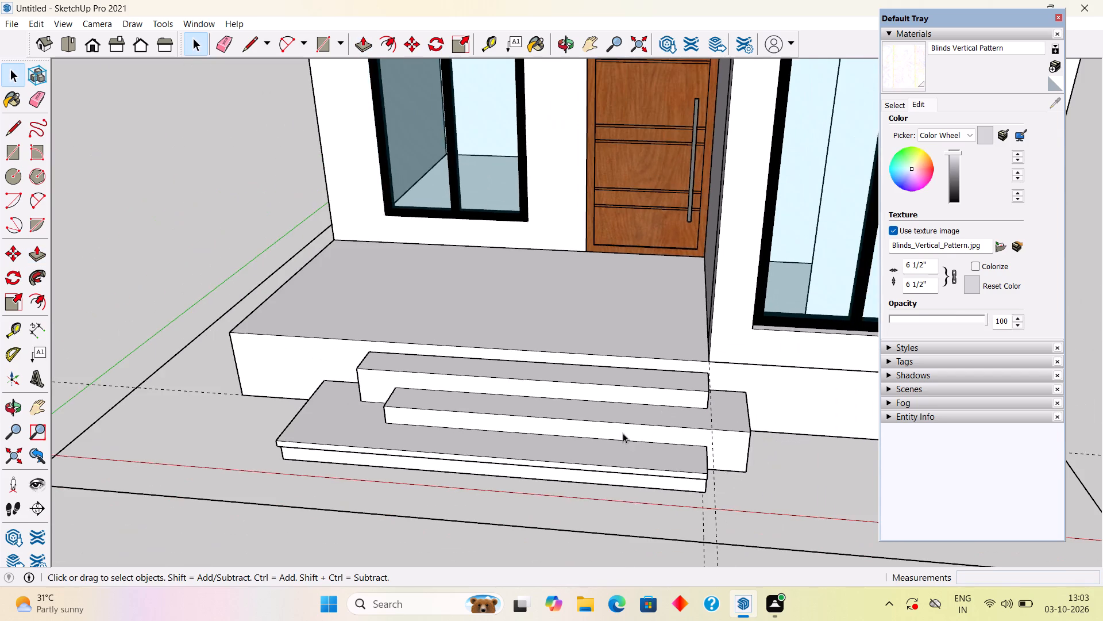
middle_drag(610, 441, 796, 345)
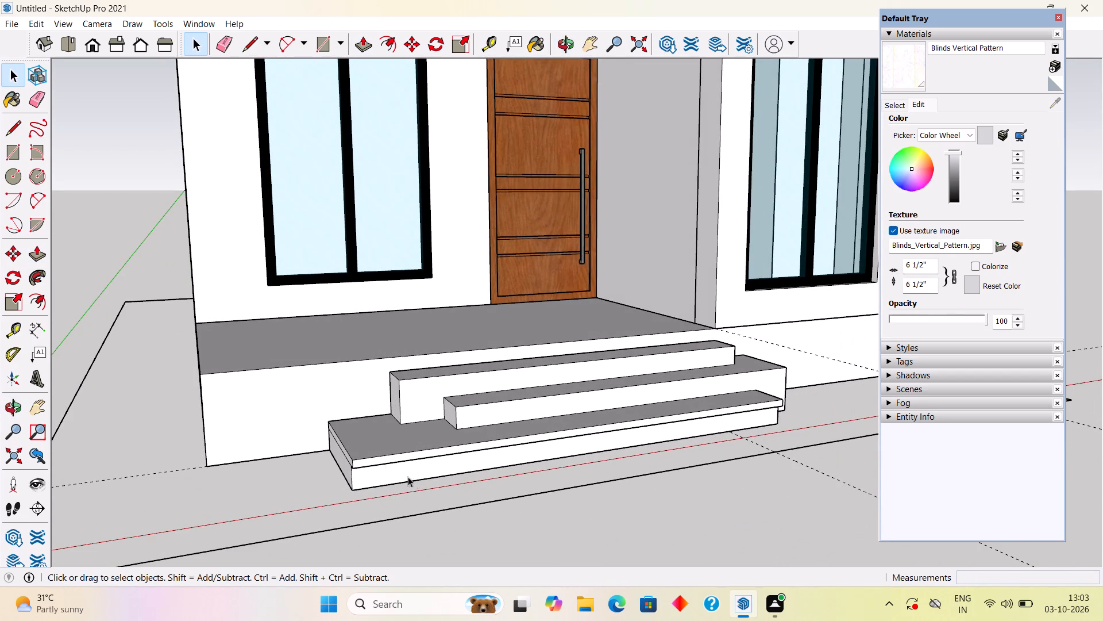
middle_drag(431, 431, 543, 419)
scroll(457, 428, down, 1)
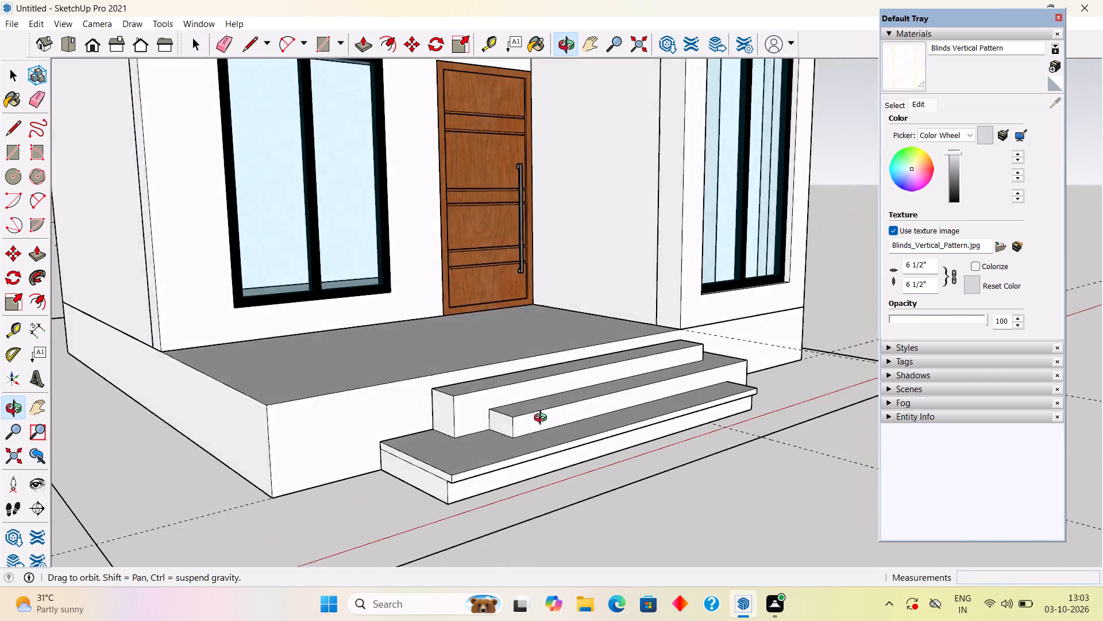
middle_drag(543, 419, 287, 420)
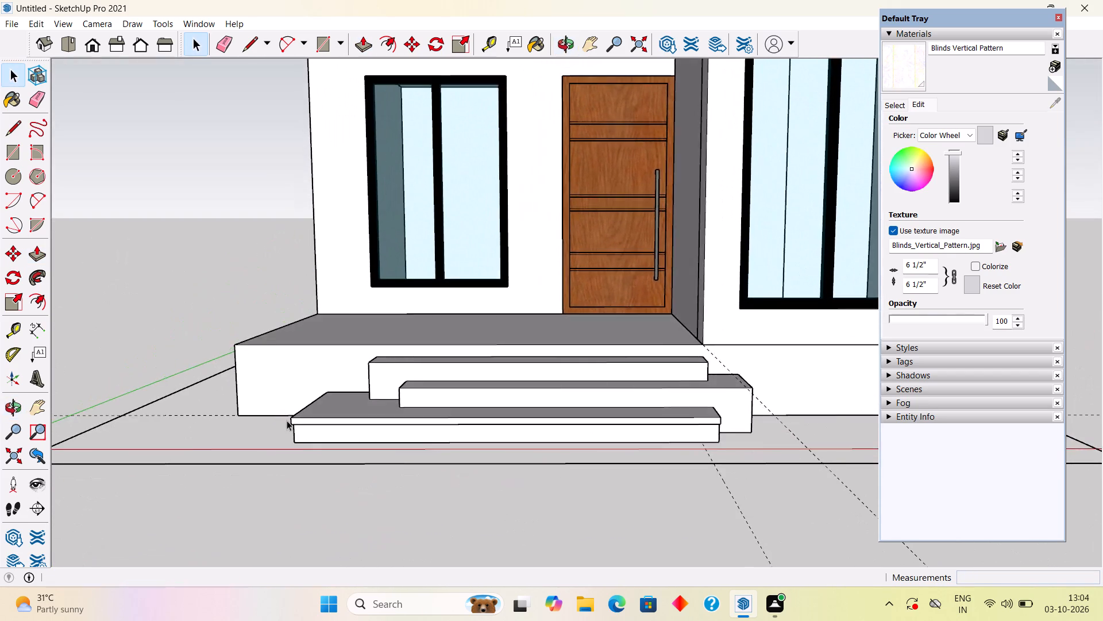
Push/pull the lower front face of the lowest entrance step outward by 1'.
scroll(287, 420, down, 7)
middle_drag(304, 382, 298, 448)
scroll(297, 452, down, 2)
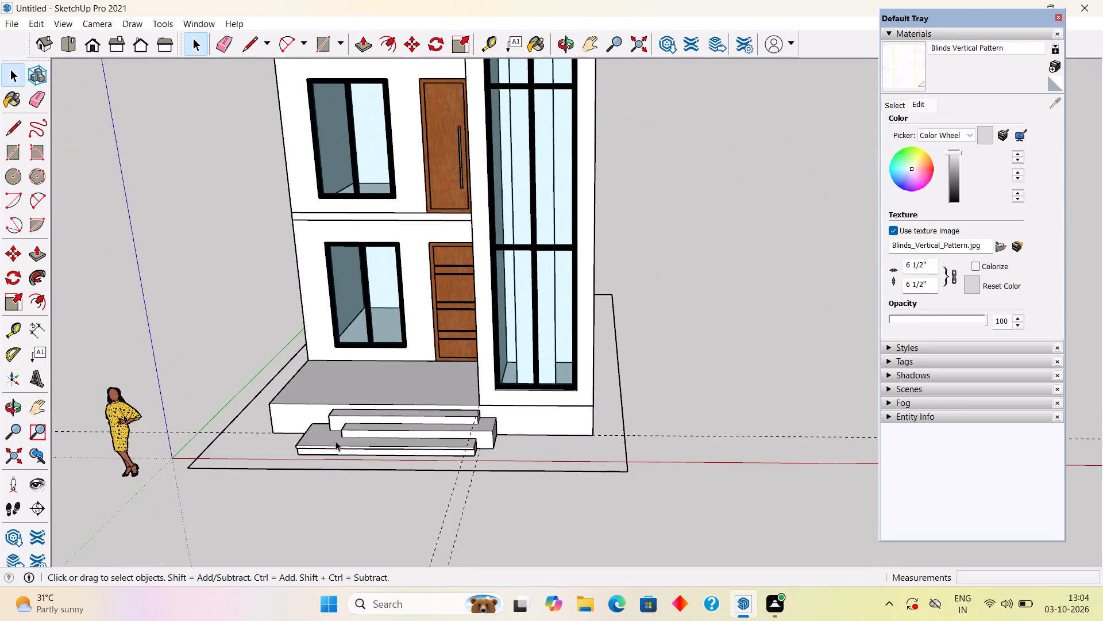
scroll(346, 430, up, 5)
scroll(399, 467, up, 5)
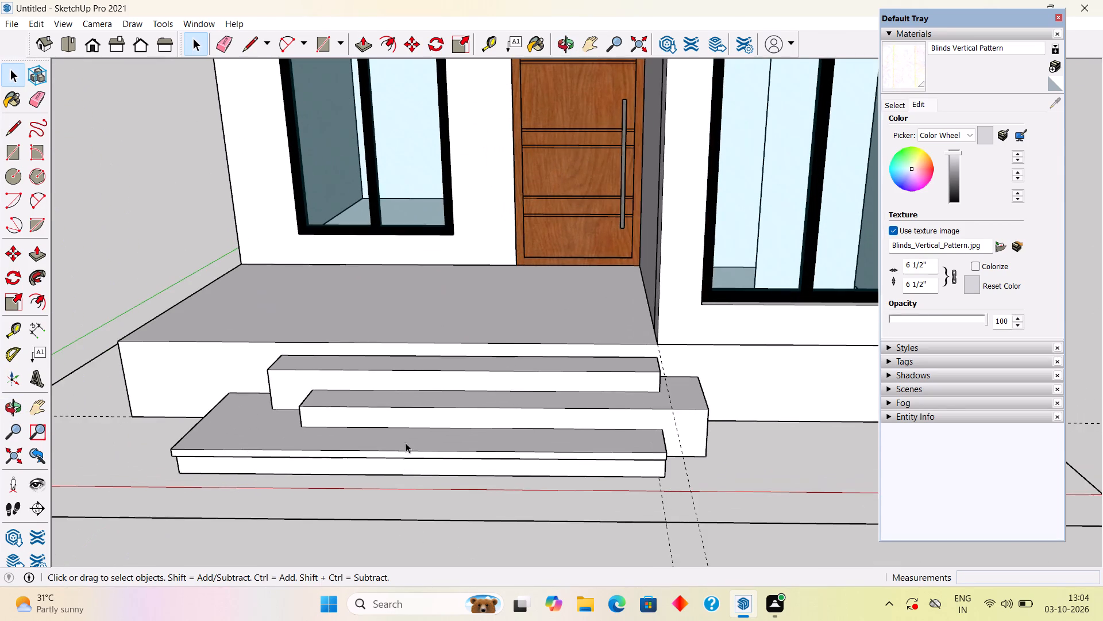
middle_drag(403, 350, 340, 482)
scroll(340, 482, down, 3)
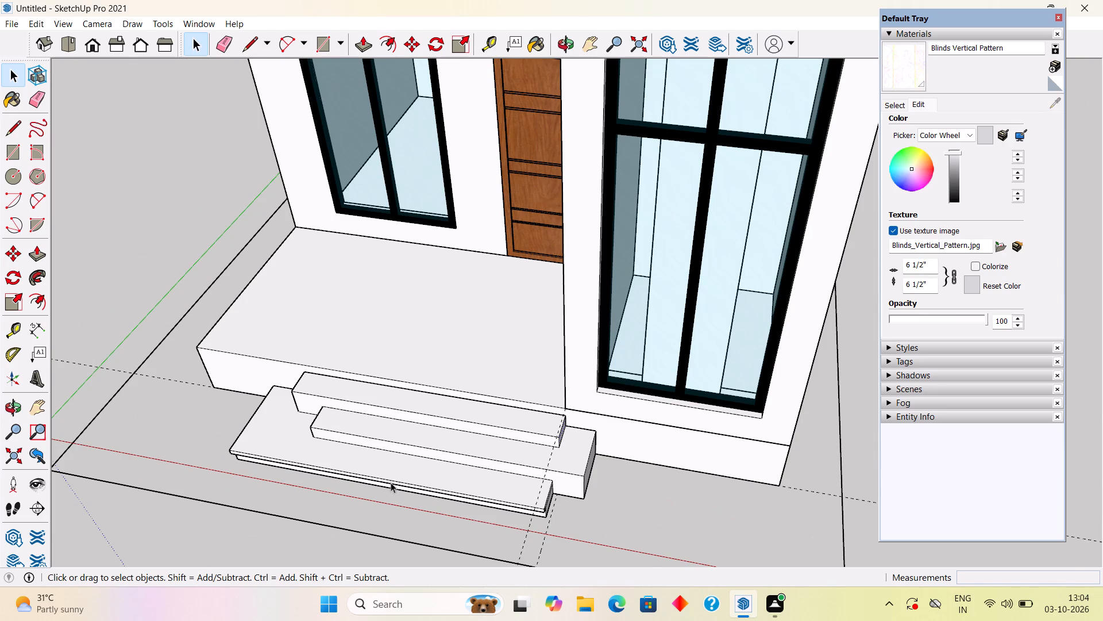
scroll(391, 482, up, 4)
middle_drag(431, 480, 457, 348)
scroll(407, 477, up, 4)
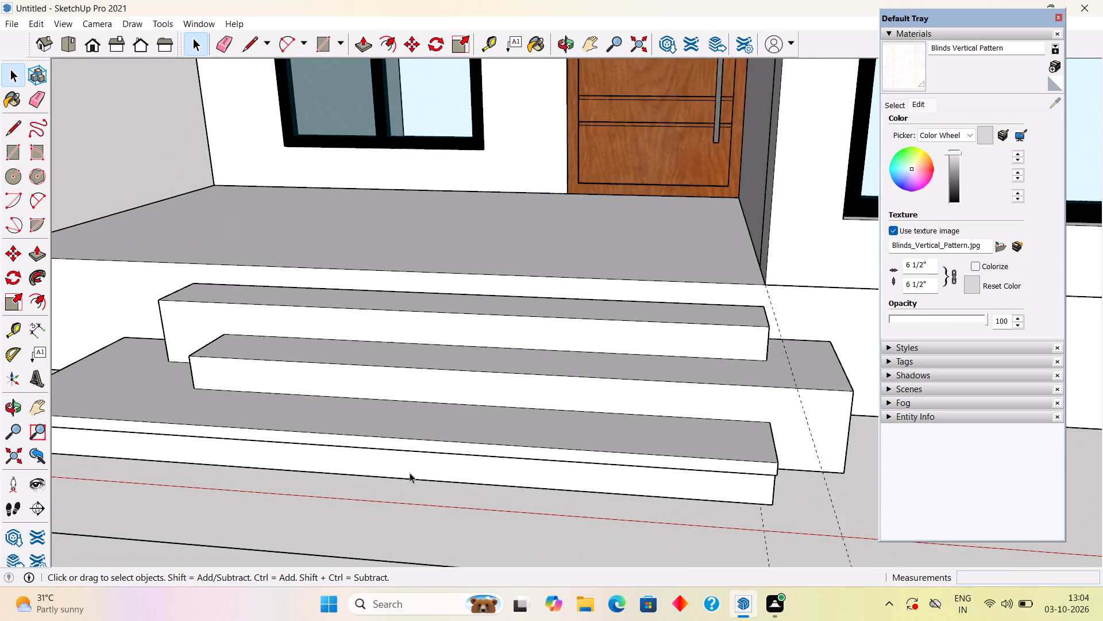
click(411, 471)
key(p)
click(411, 471)
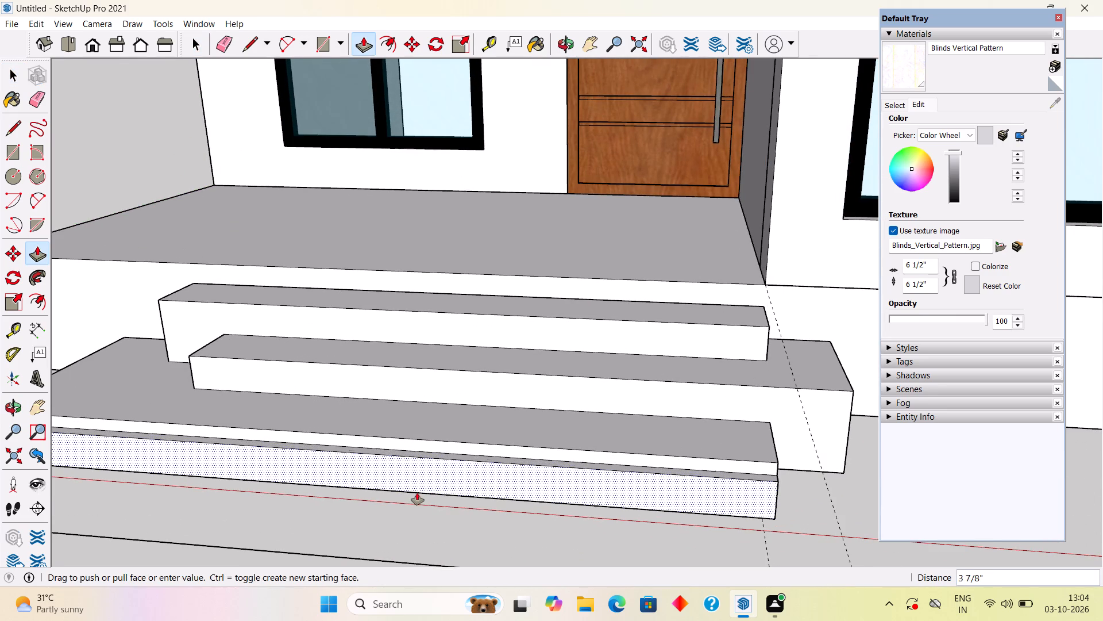
text(1')
key(Return)
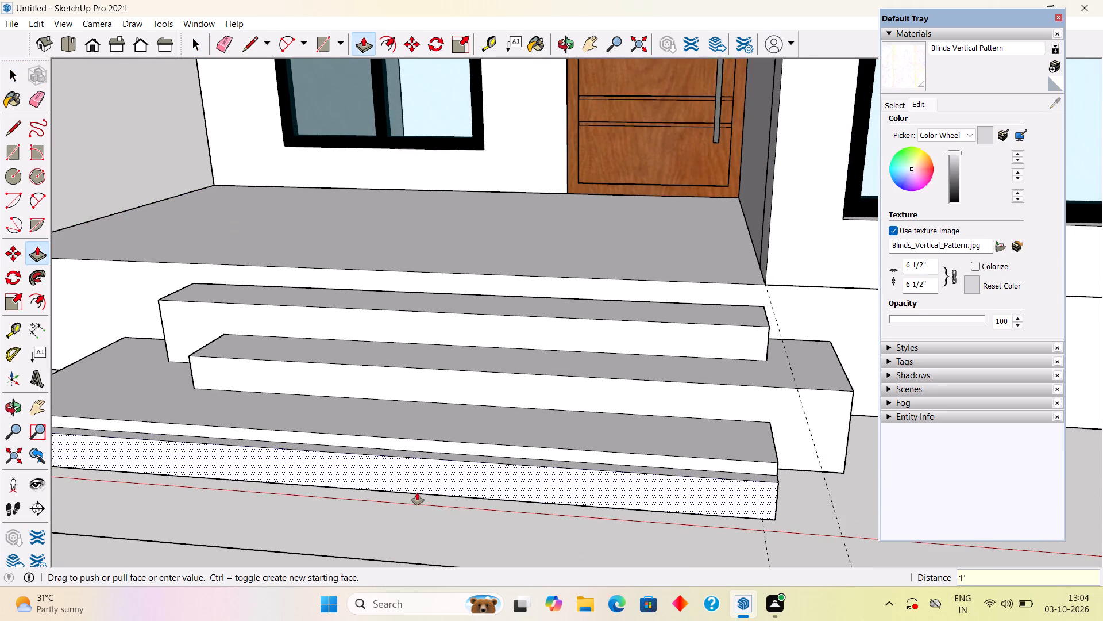
Push/pull the thin upper front band of the lowest step outward 10", flush with the face below it.
scroll(430, 444, up, 7)
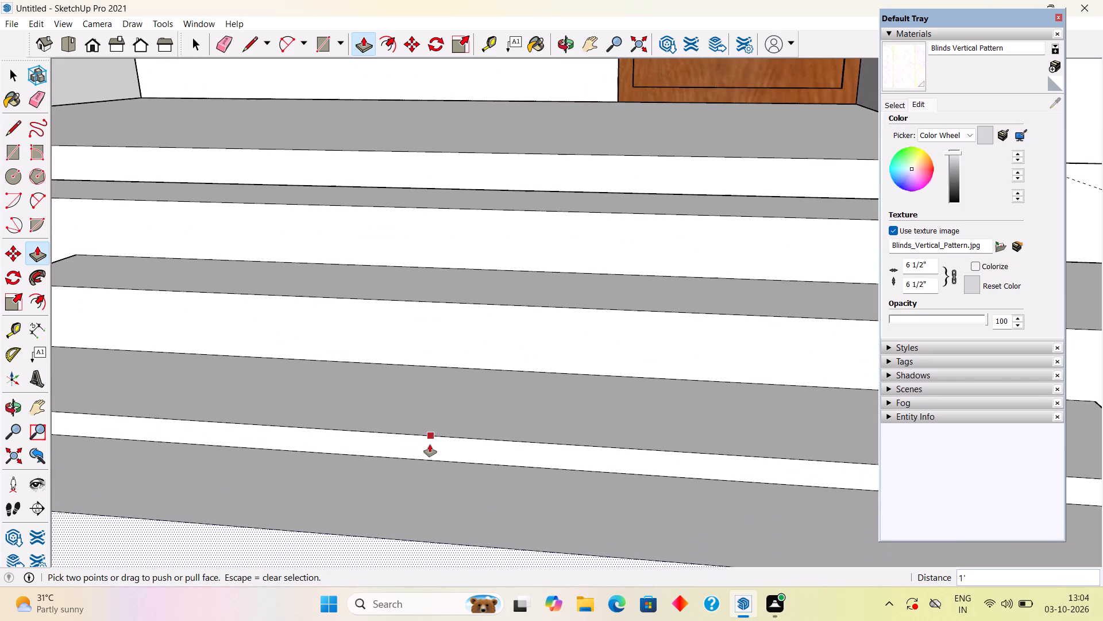
click(431, 445)
key(space)
click(431, 445)
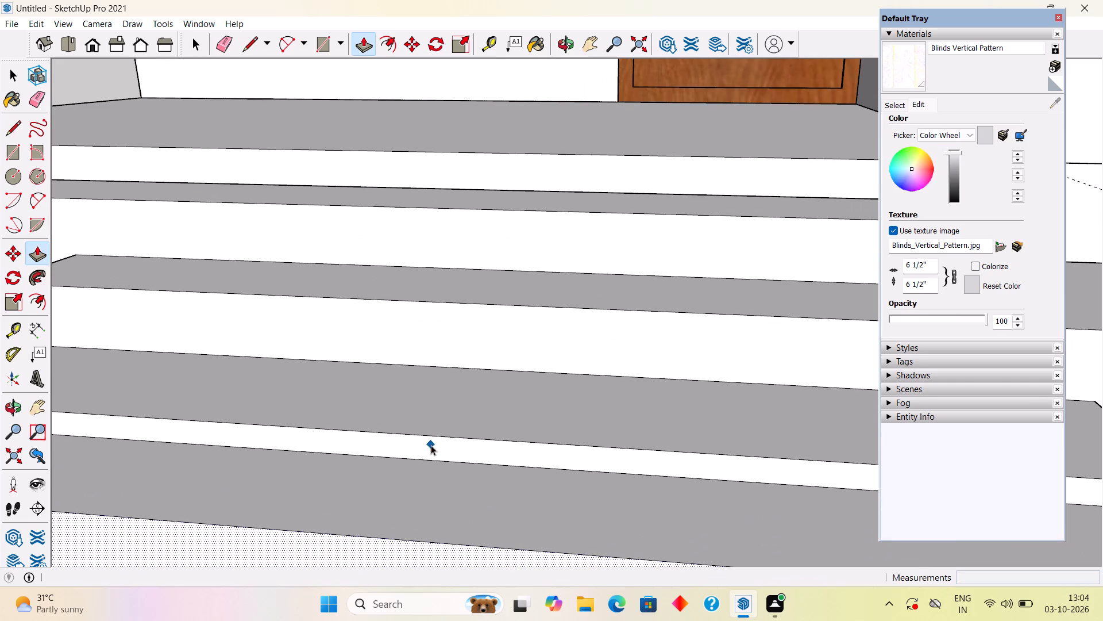
key(p)
click(431, 445)
scroll(433, 461, down, 5)
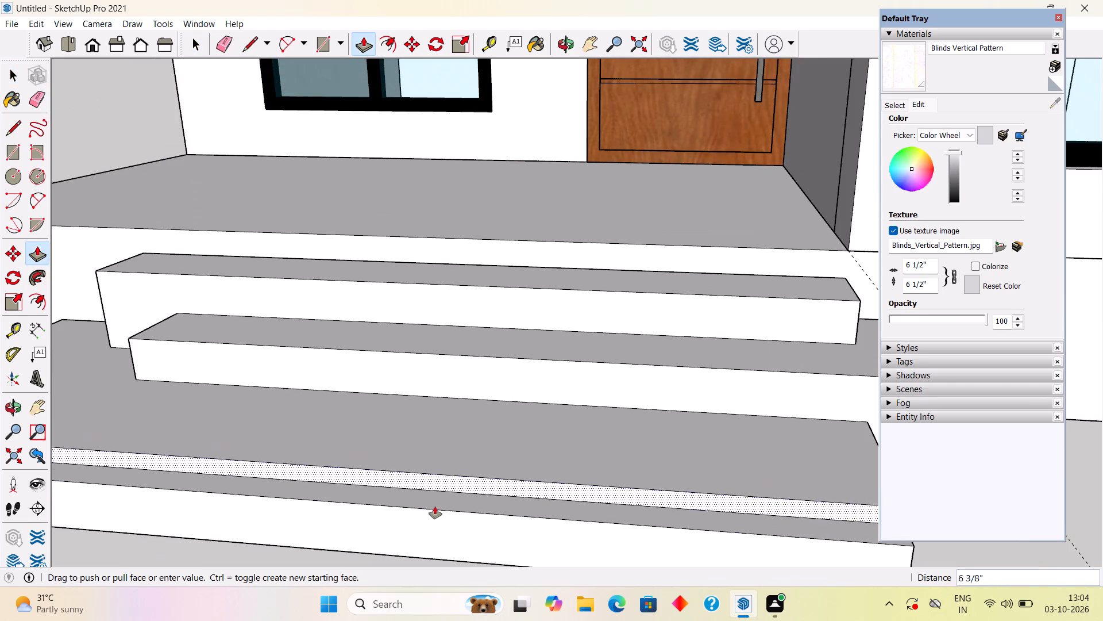
click(439, 509)
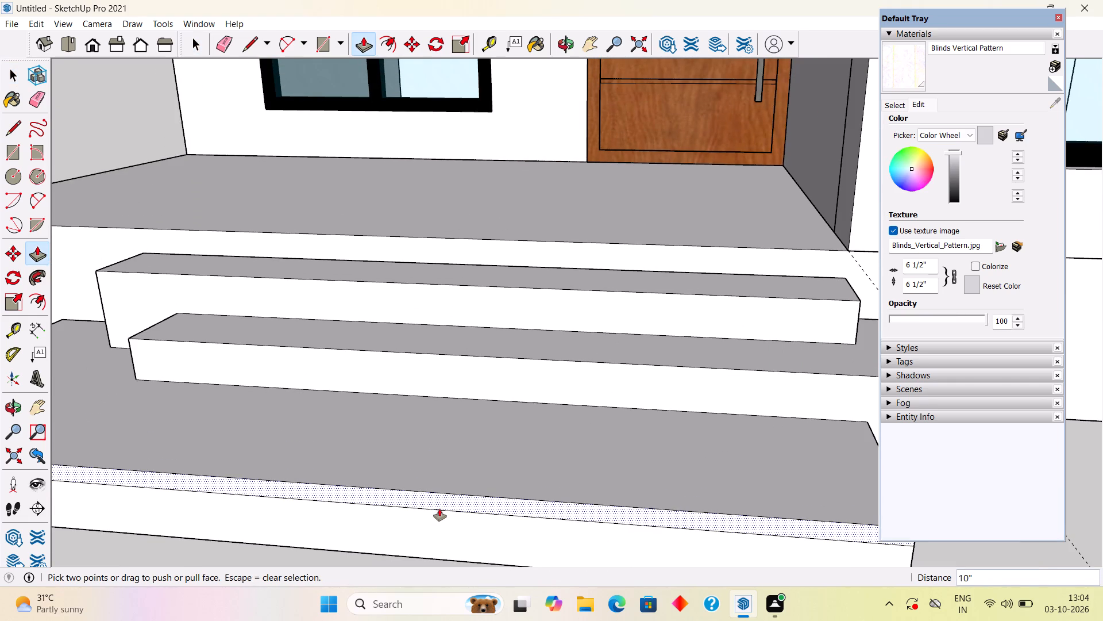
key(space)
scroll(439, 509, down, 6)
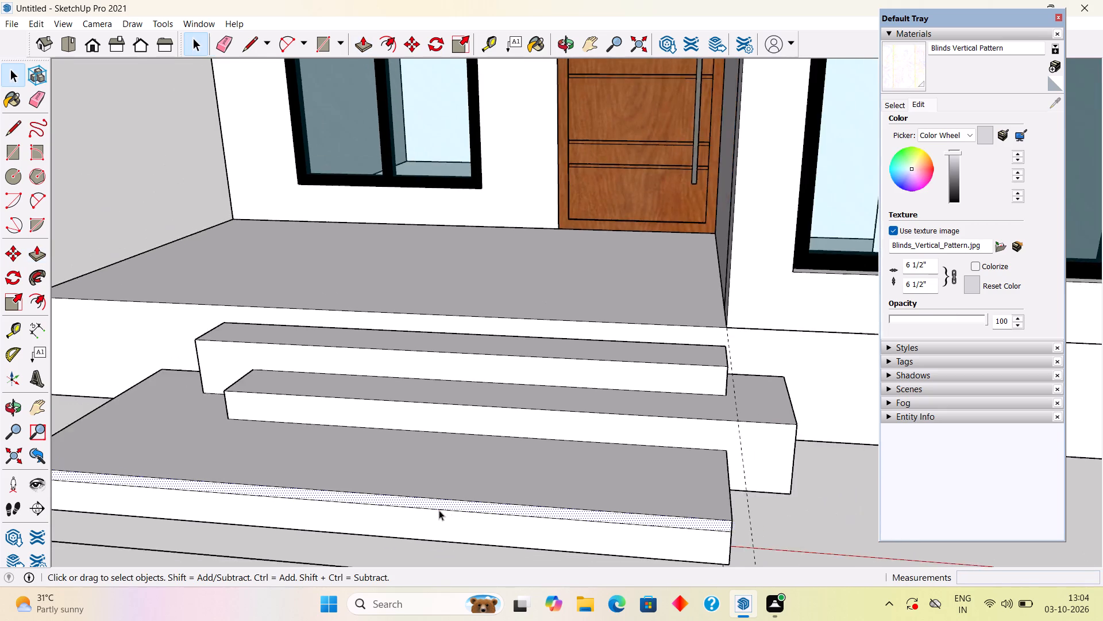
Push/pull the lowest step's upper front band outward by another 1".
scroll(439, 510, down, 4)
scroll(426, 508, up, 5)
click(426, 505)
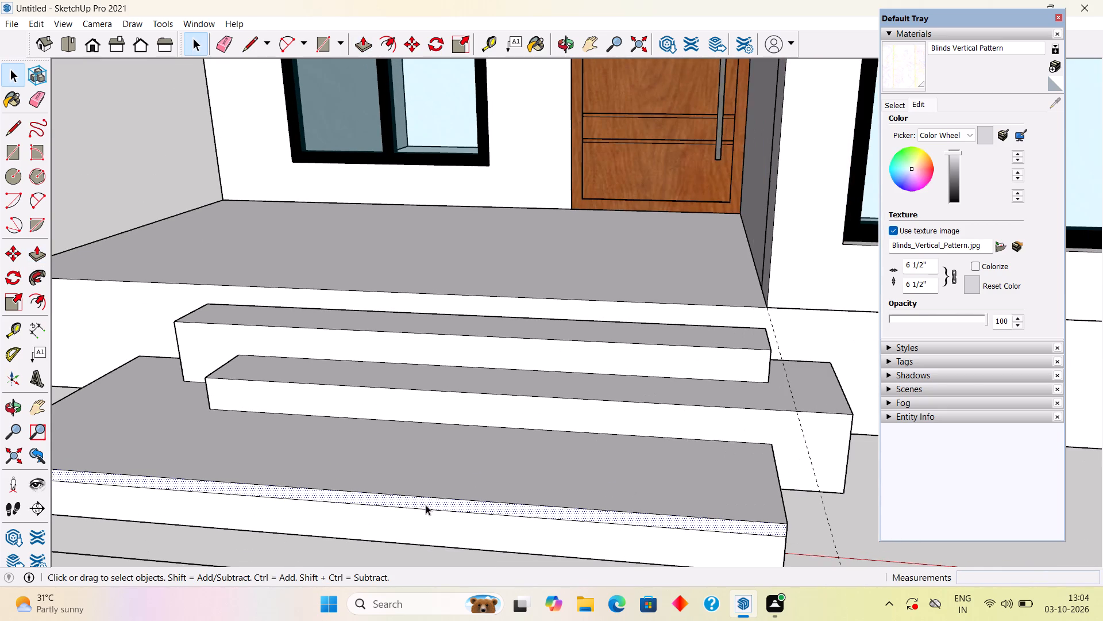
key(p)
click(426, 505)
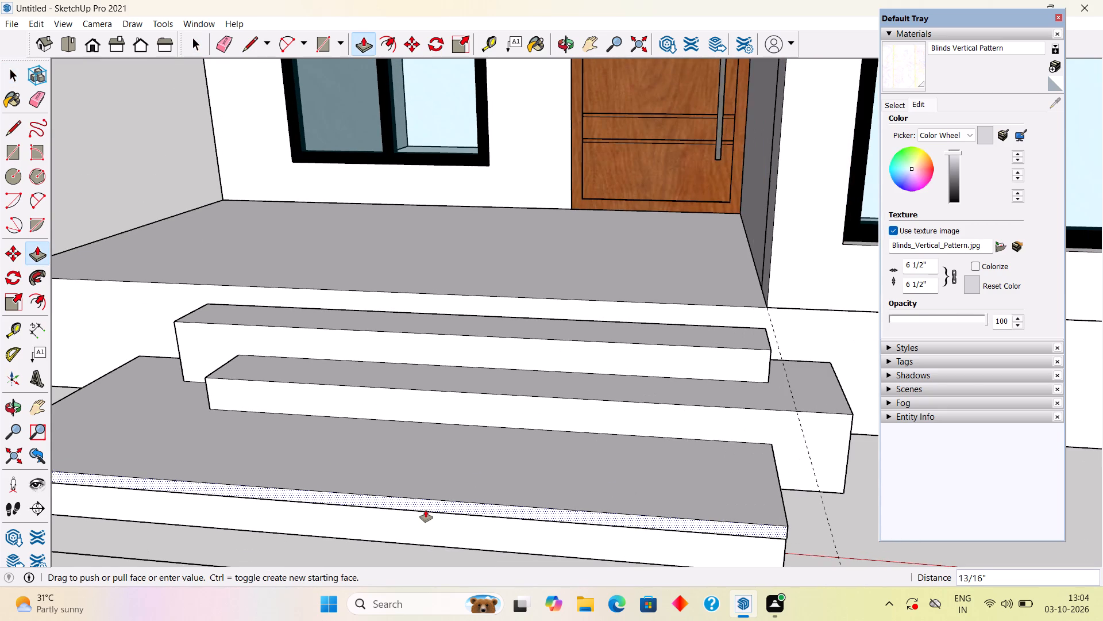
text(1")
key(Return)
key(space)
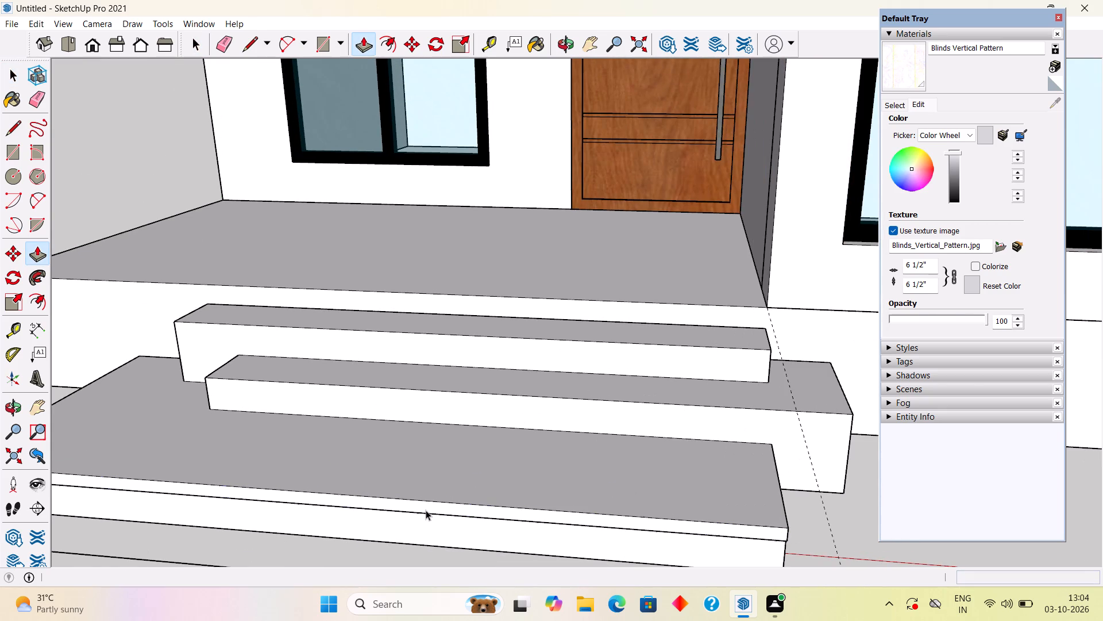
Examine the lowest step's deepened front against the upper steps and porch from low and raised front views.
scroll(423, 479, down, 3)
middle_drag(436, 520, 458, 431)
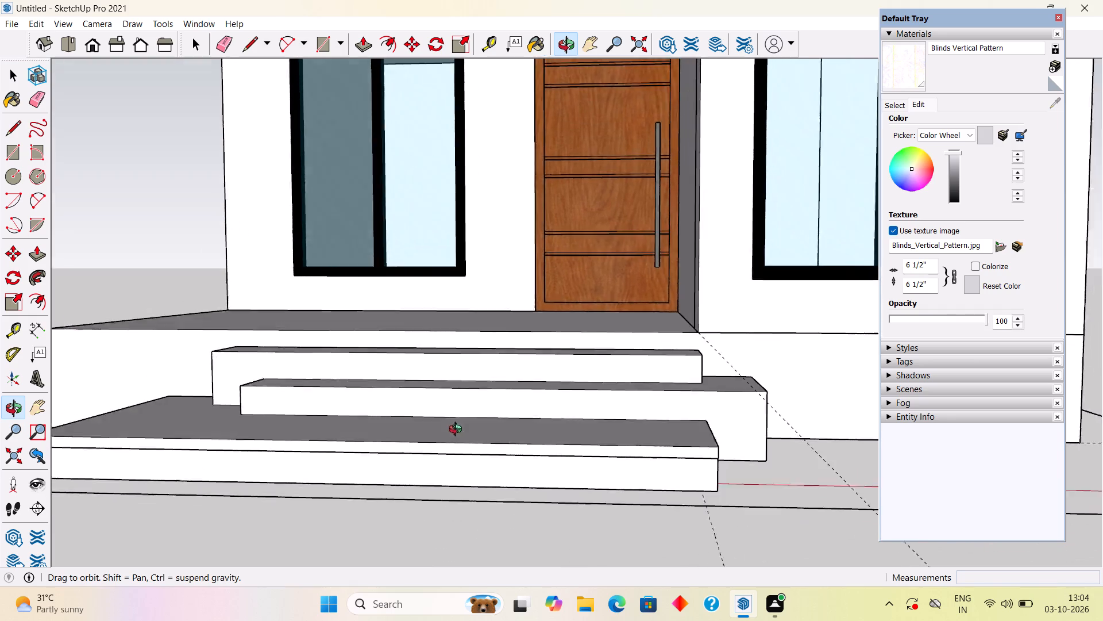
middle_drag(458, 431, 465, 413)
scroll(465, 413, down, 6)
middle_drag(467, 412, 475, 467)
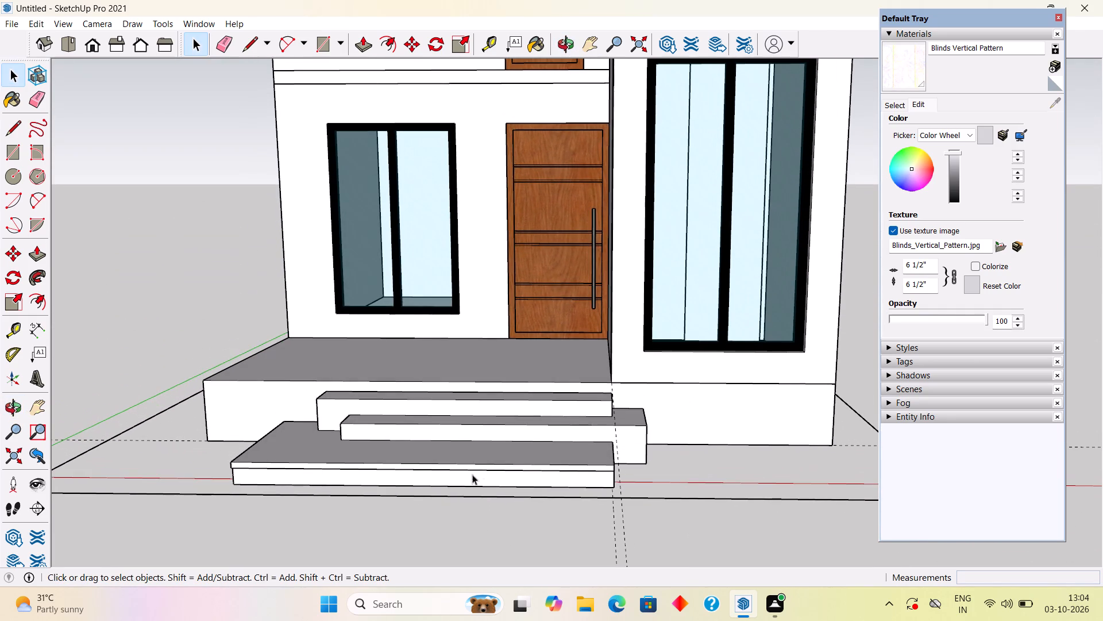
middle_drag(495, 431, 472, 505)
scroll(466, 494, up, 3)
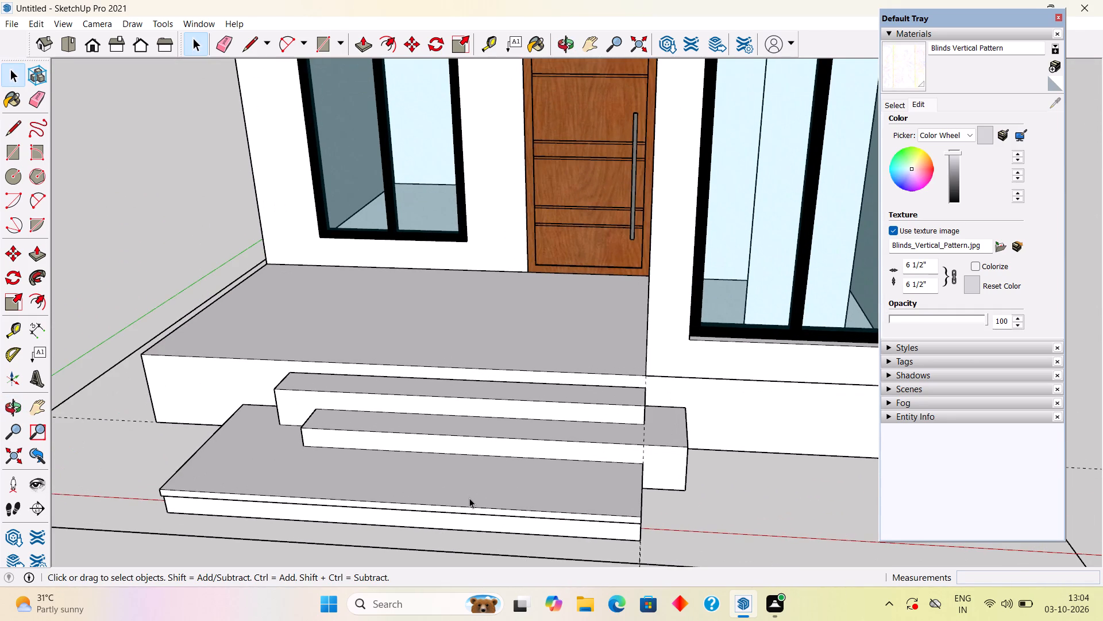
scroll(462, 512, up, 4)
middle_drag(457, 519, 454, 508)
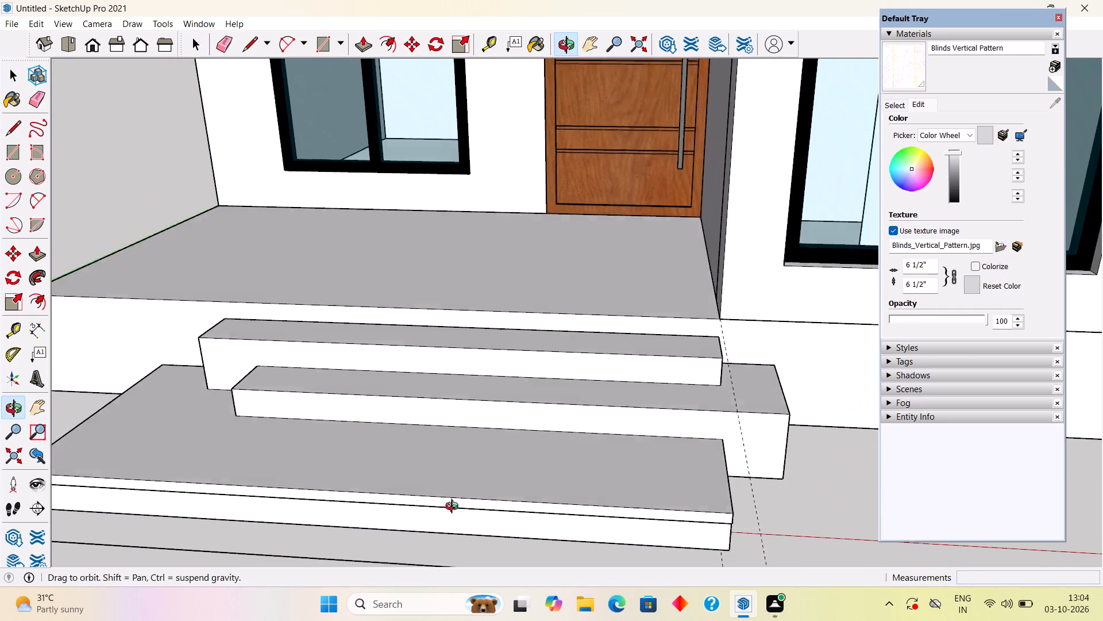
middle_drag(454, 508, 453, 393)
middle_click(438, 382)
middle_drag(432, 417, 441, 327)
middle_drag(441, 327, 425, 585)
Push the lowest step's upper front band back about 5 5/8", leaving a ledge along its front.
scroll(437, 453, up, 5)
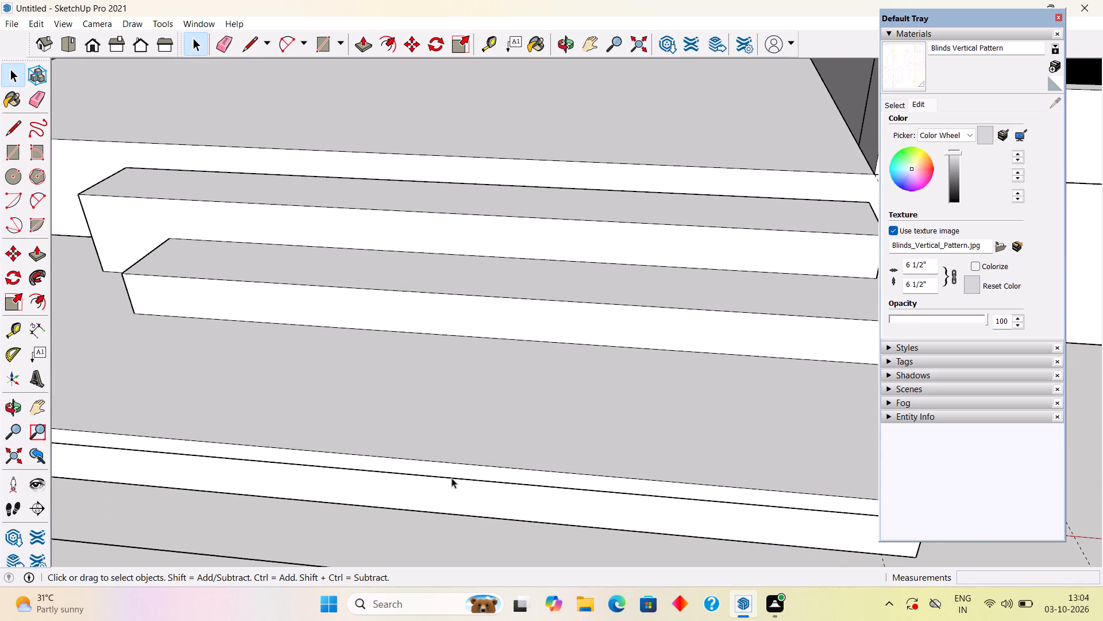
click(452, 472)
key(p)
click(452, 472)
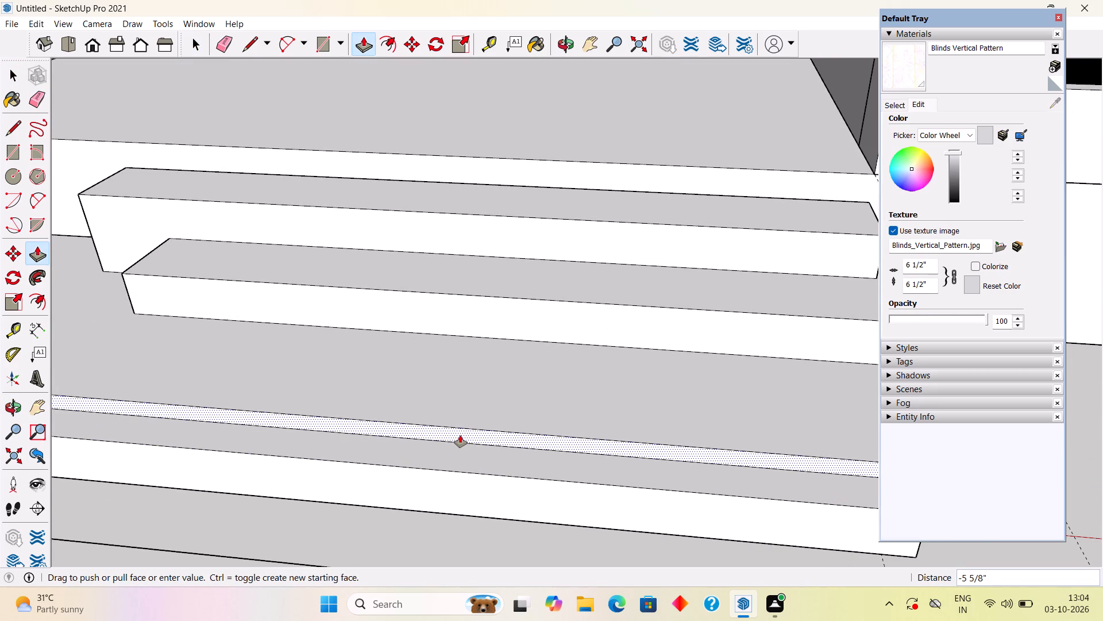
click(460, 435)
key(space)
scroll(461, 443, down, 5)
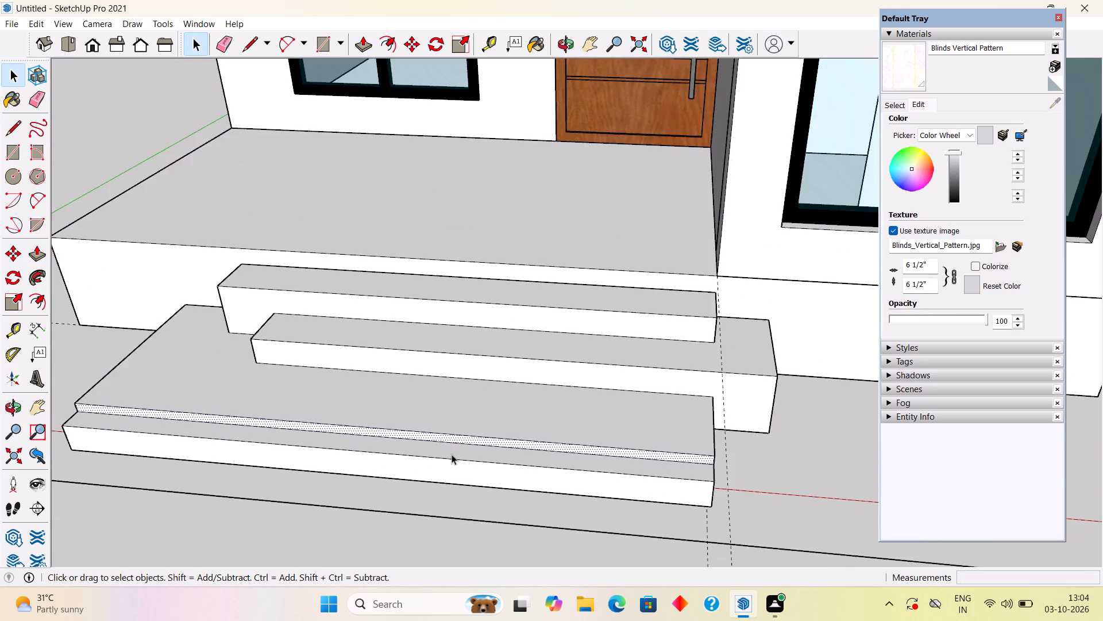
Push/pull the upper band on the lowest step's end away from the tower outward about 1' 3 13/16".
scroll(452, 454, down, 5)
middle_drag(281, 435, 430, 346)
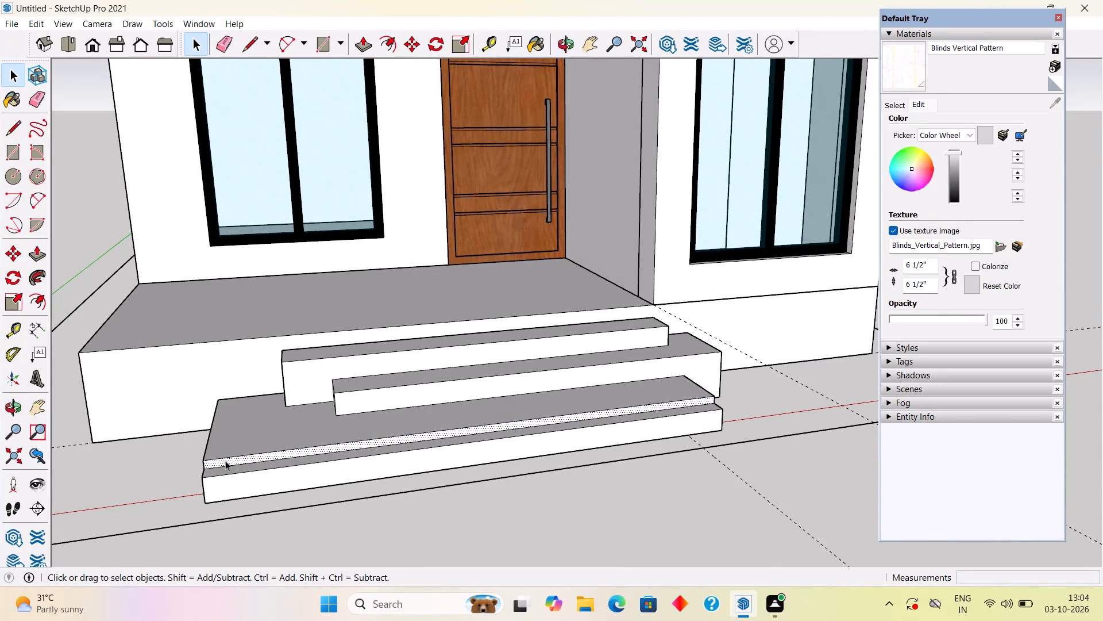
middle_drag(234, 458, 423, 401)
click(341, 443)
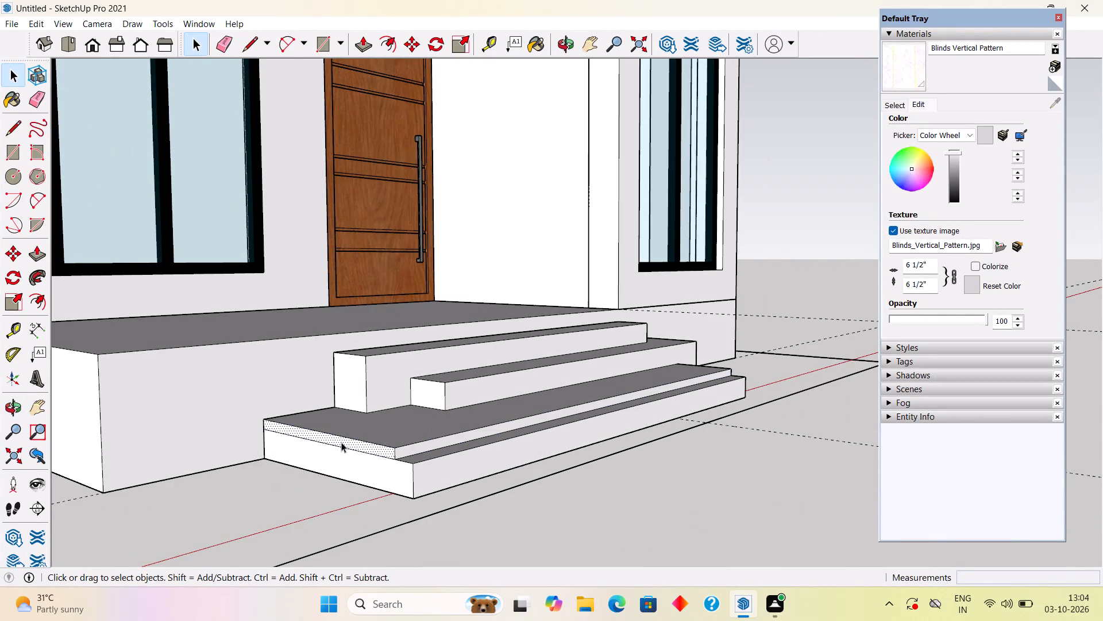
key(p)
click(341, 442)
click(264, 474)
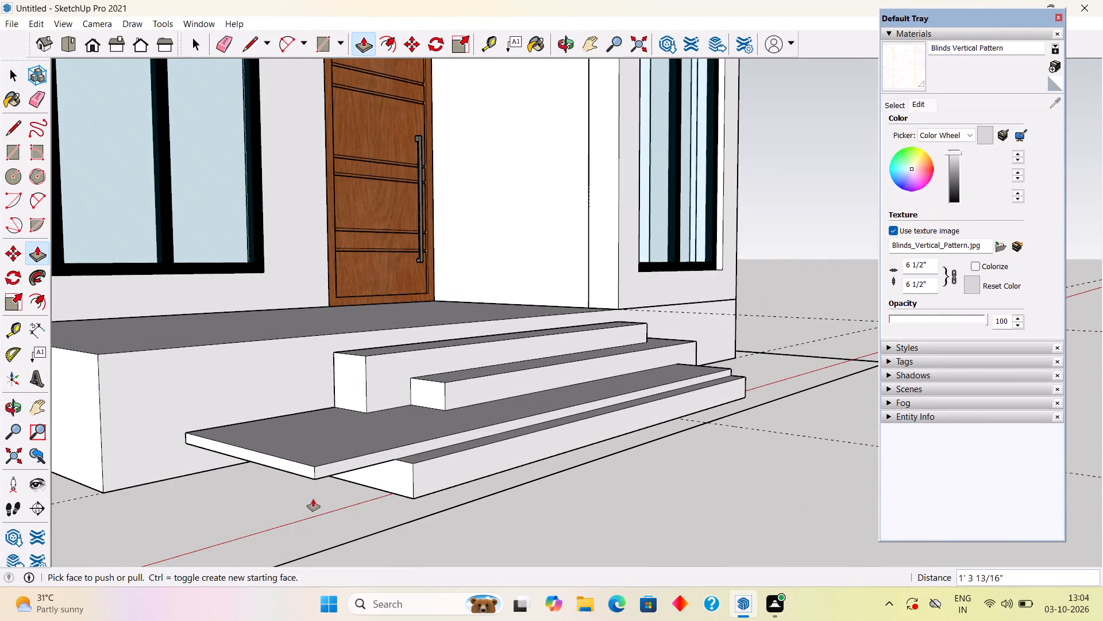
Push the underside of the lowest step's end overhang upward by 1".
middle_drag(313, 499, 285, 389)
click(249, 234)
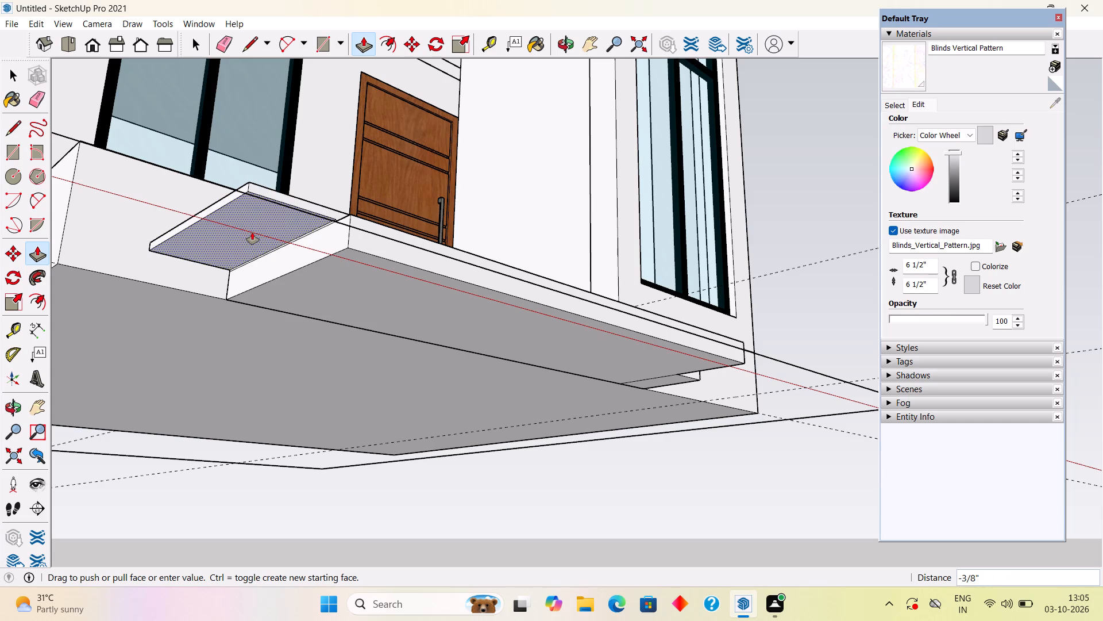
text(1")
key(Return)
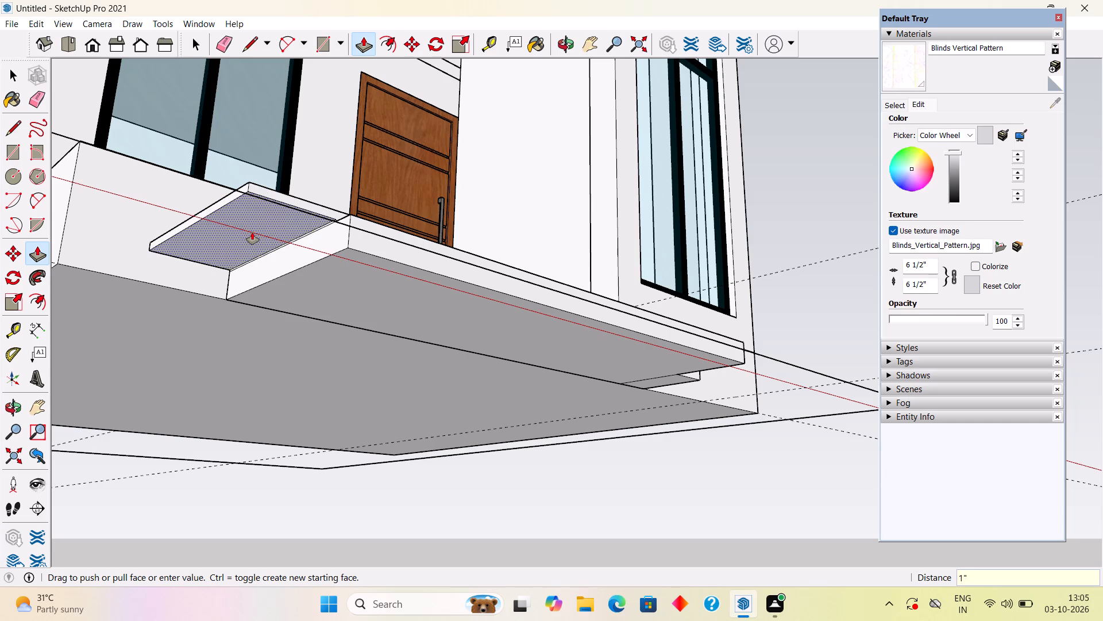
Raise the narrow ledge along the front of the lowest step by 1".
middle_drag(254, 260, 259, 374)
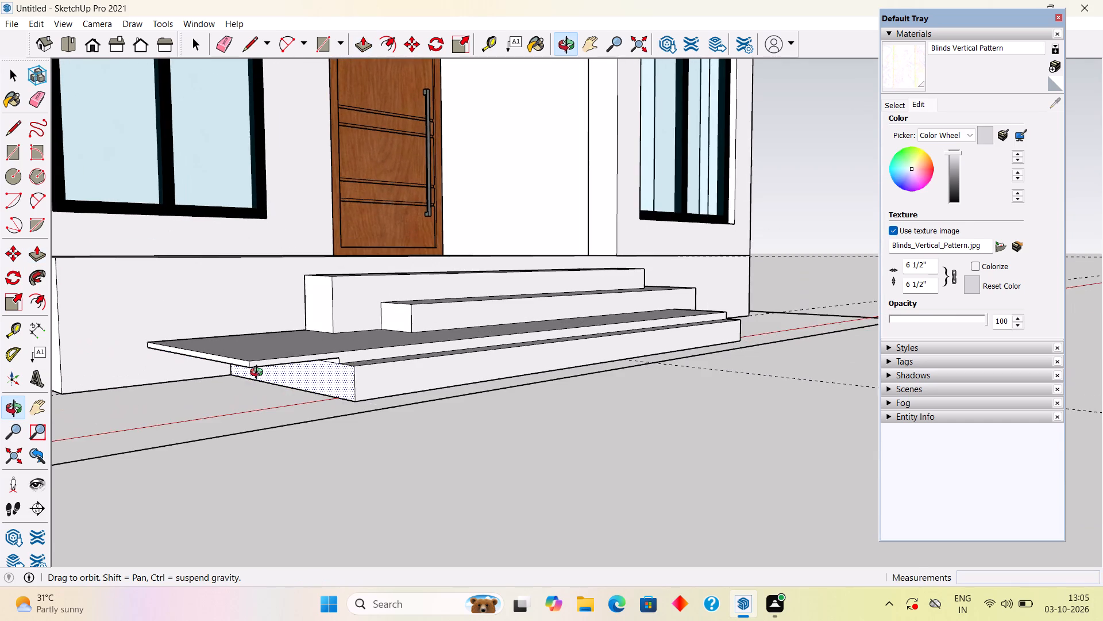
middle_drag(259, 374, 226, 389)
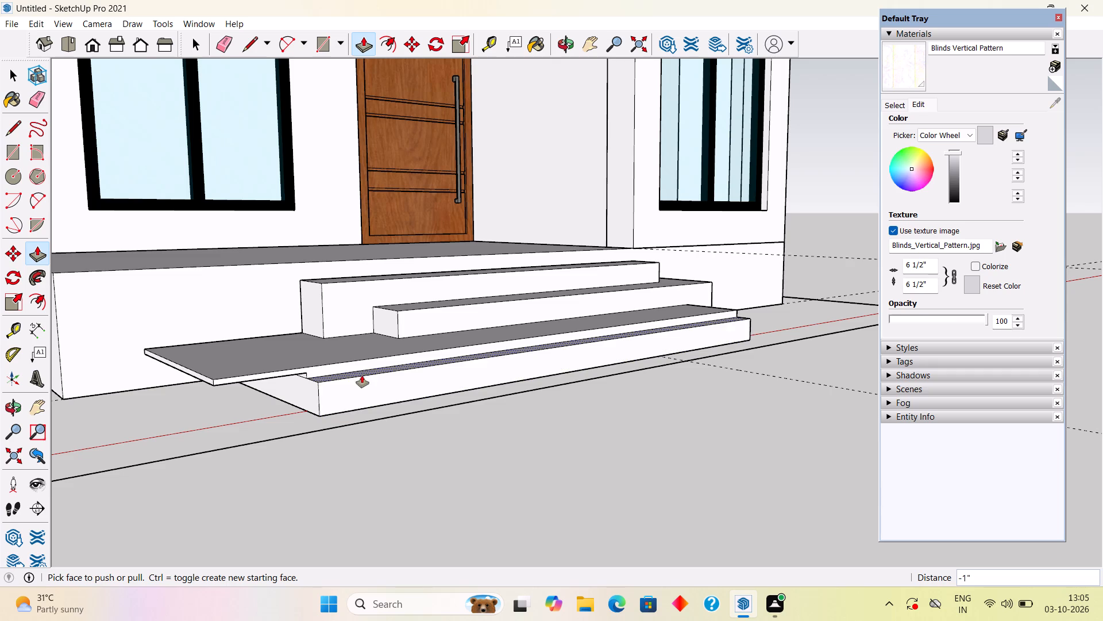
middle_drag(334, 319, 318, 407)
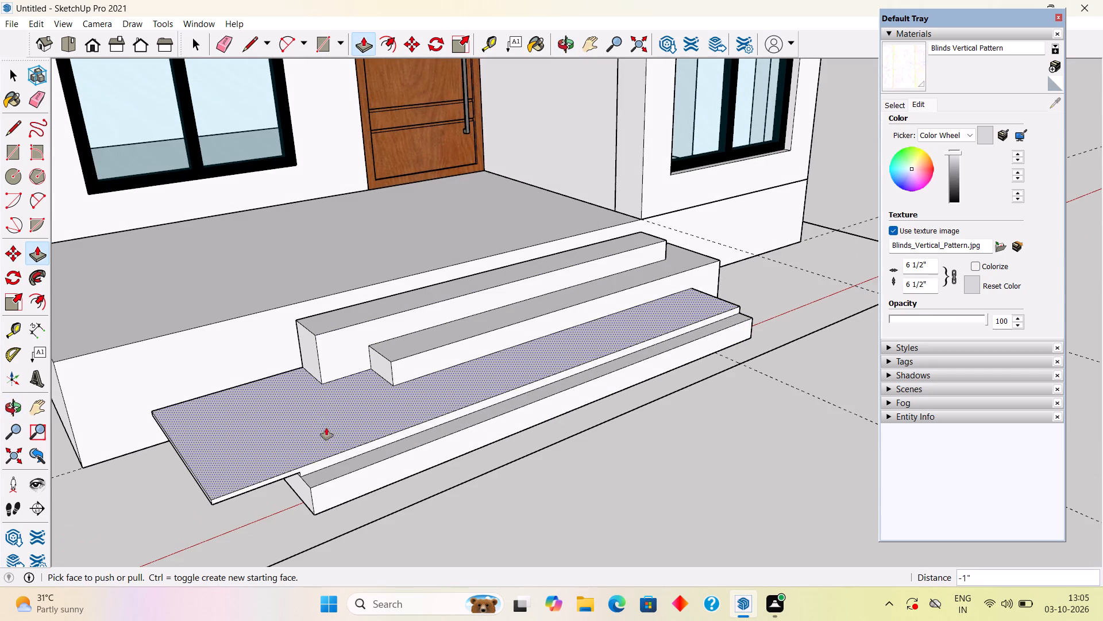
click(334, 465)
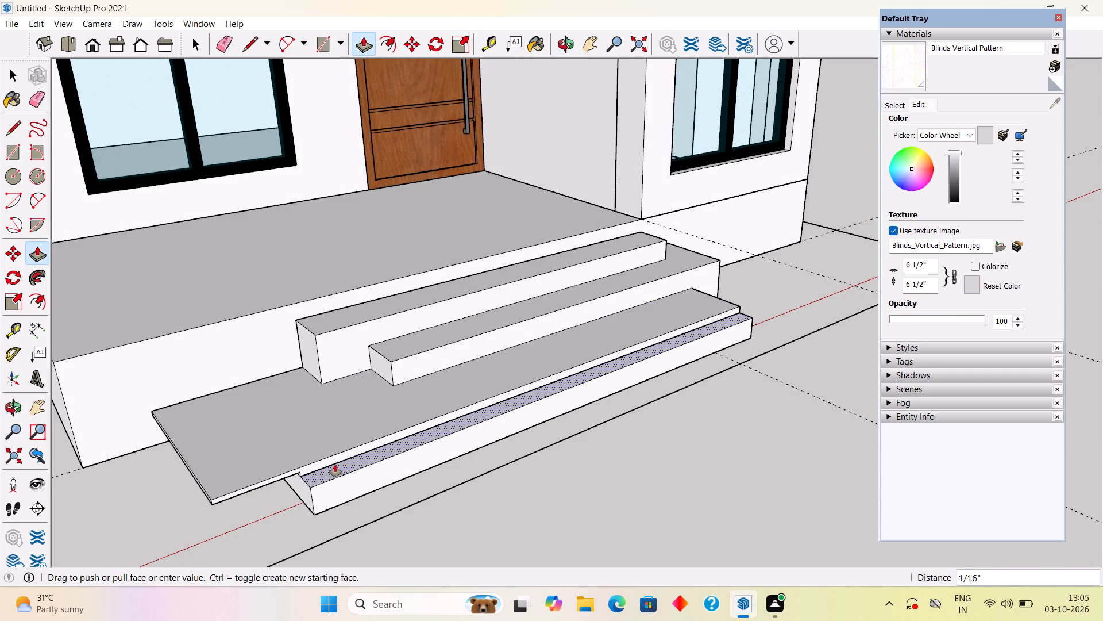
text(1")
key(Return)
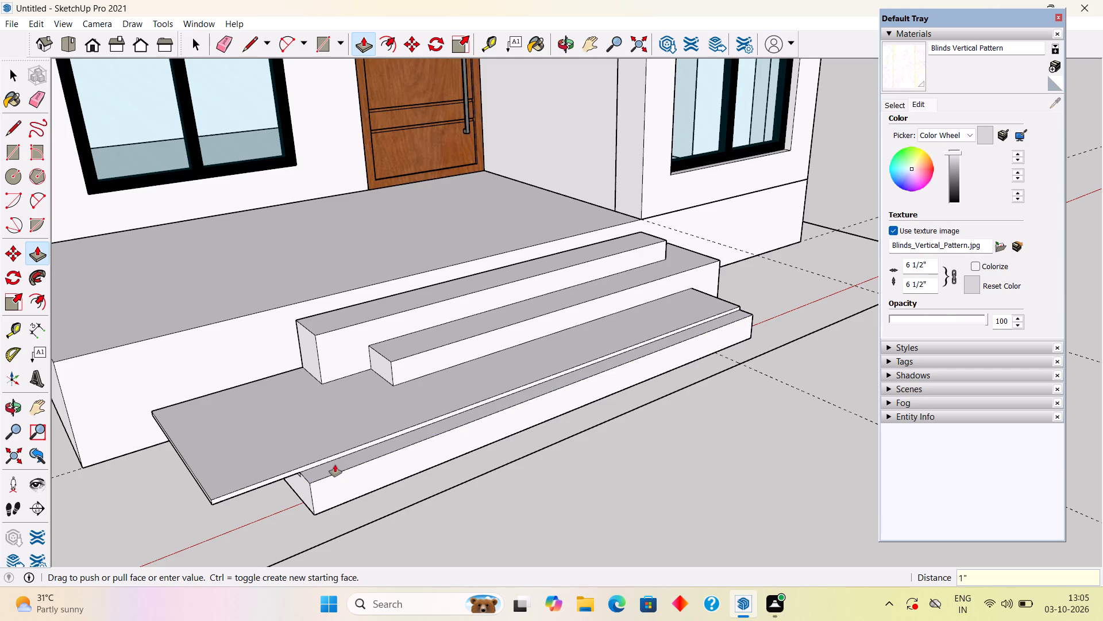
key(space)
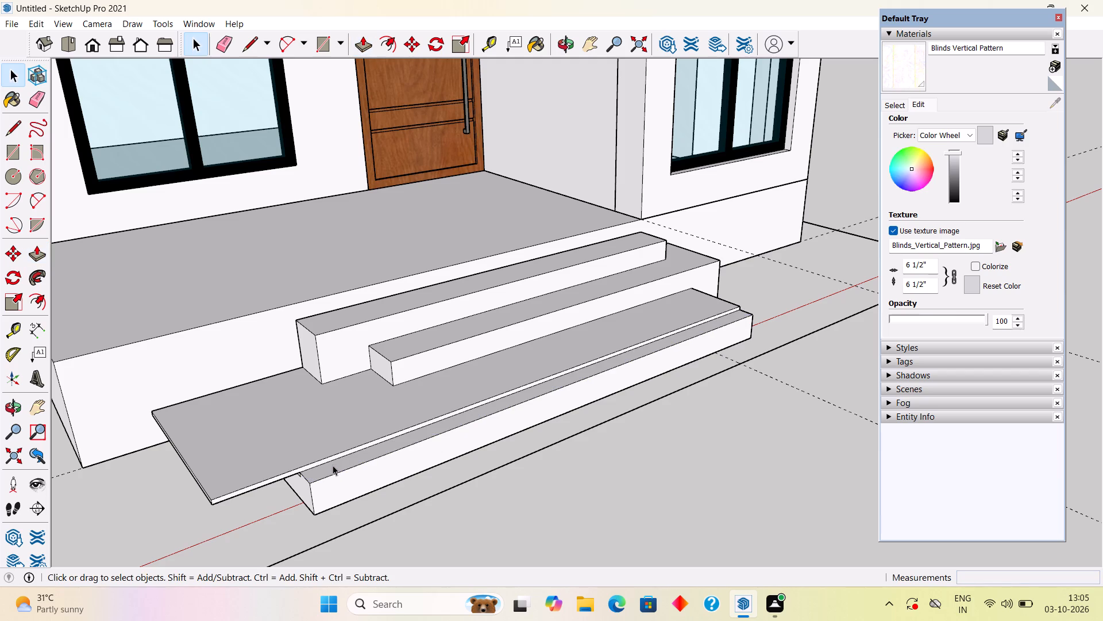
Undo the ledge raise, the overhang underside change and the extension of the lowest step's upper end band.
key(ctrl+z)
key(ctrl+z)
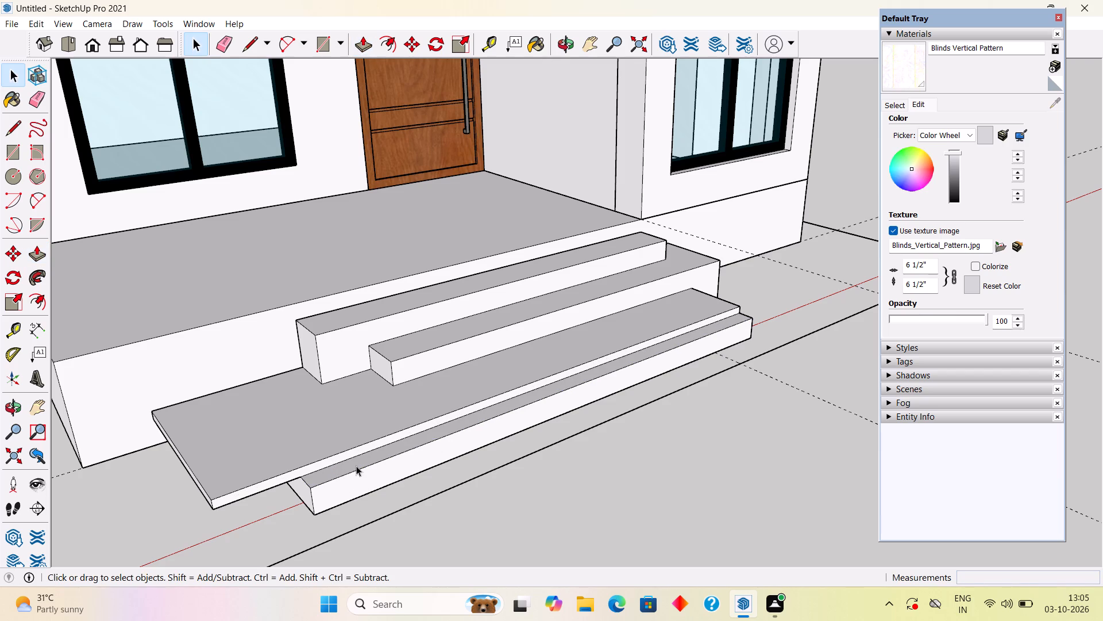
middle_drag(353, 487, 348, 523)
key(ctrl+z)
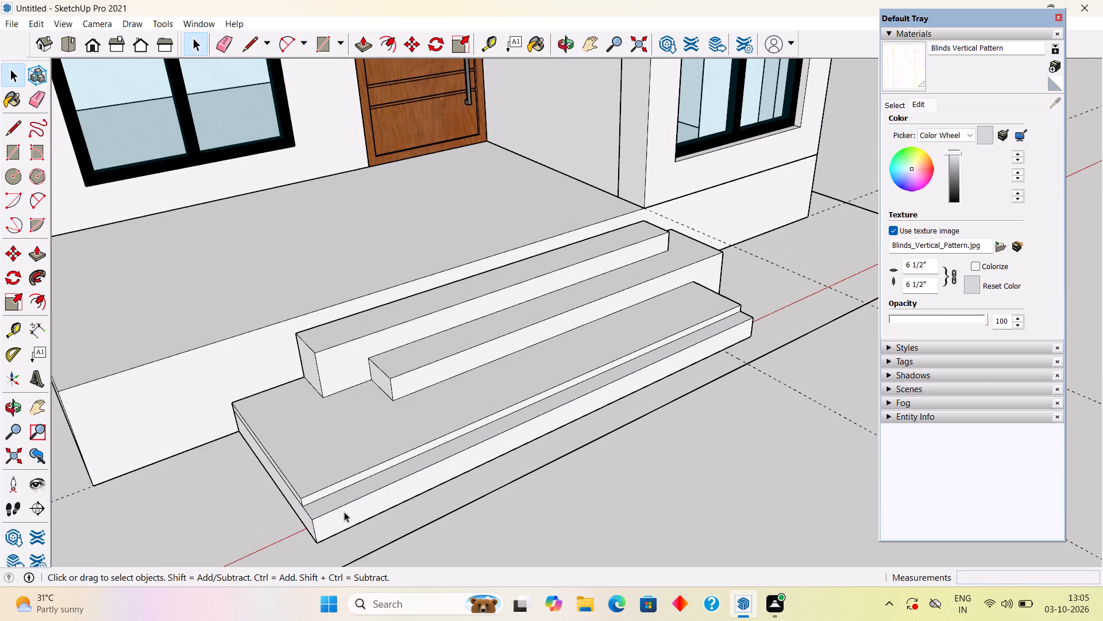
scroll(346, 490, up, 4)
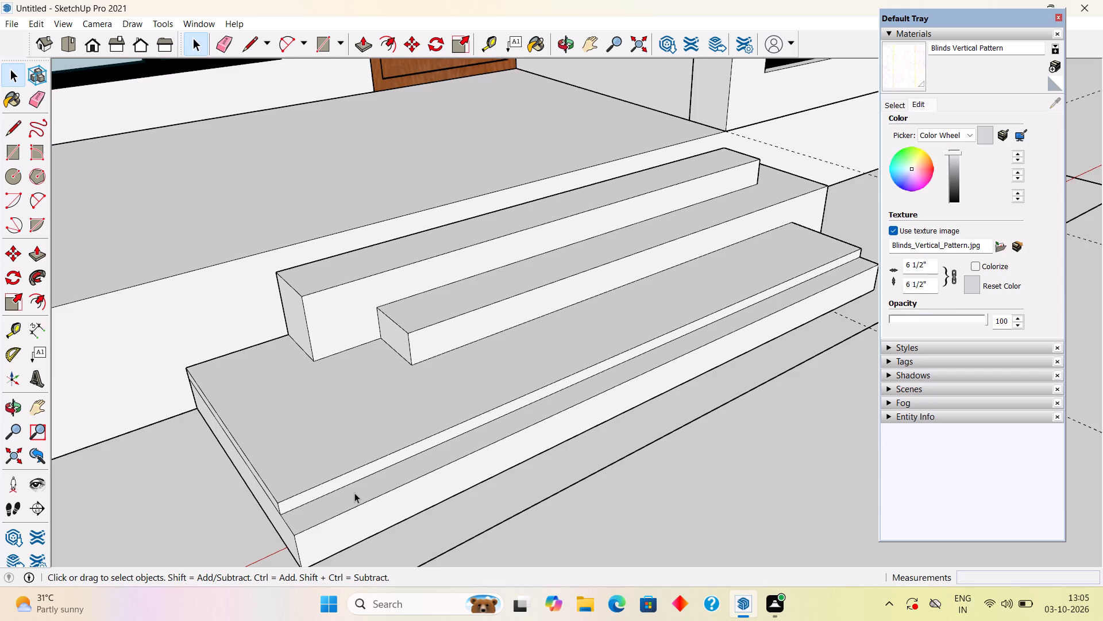
Undo the change that left a wide ledge along the front of the lowest step.
key(ctrl+z)
Push the upper band on the lowest step's front inward by 1", and push it in by a further 1".
middle_drag(364, 524, 341, 482)
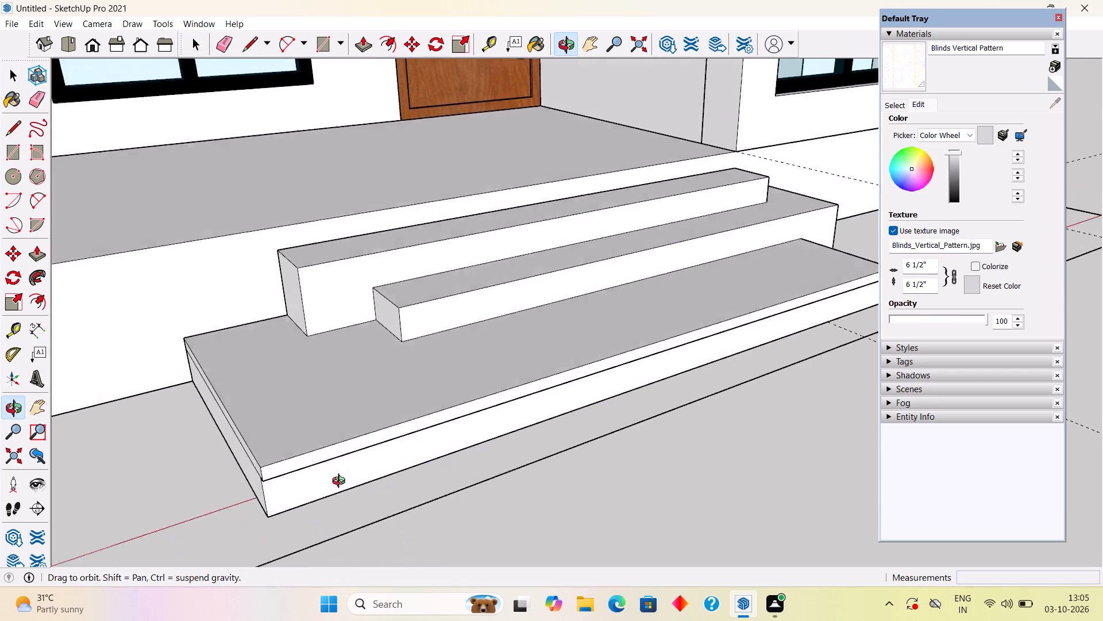
middle_drag(341, 482, 340, 479)
click(326, 461)
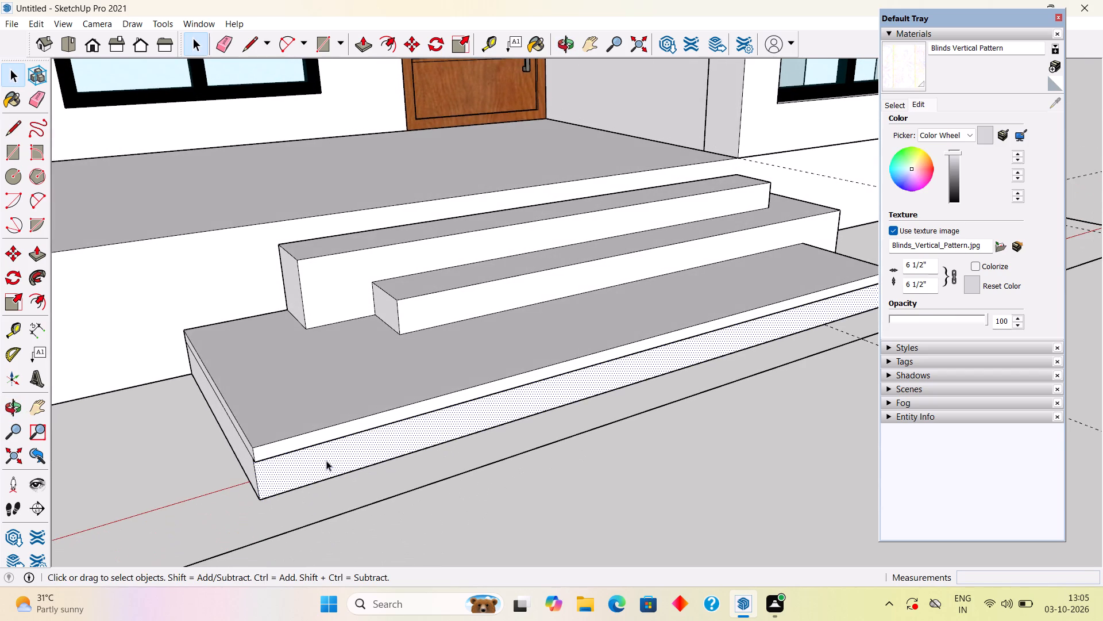
click(323, 436)
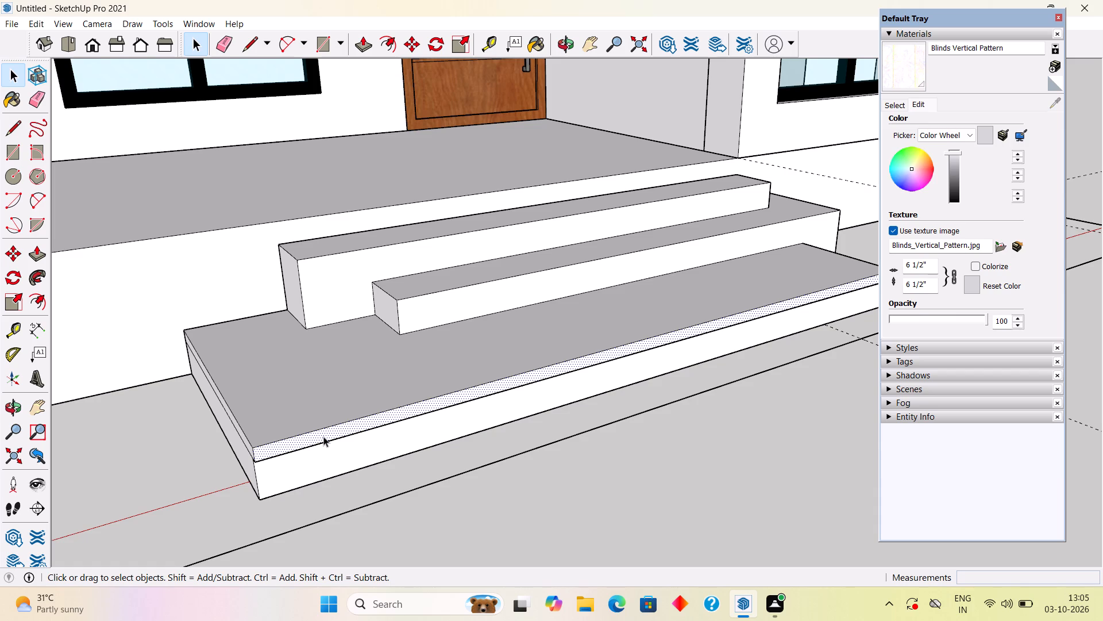
key(p)
click(323, 436)
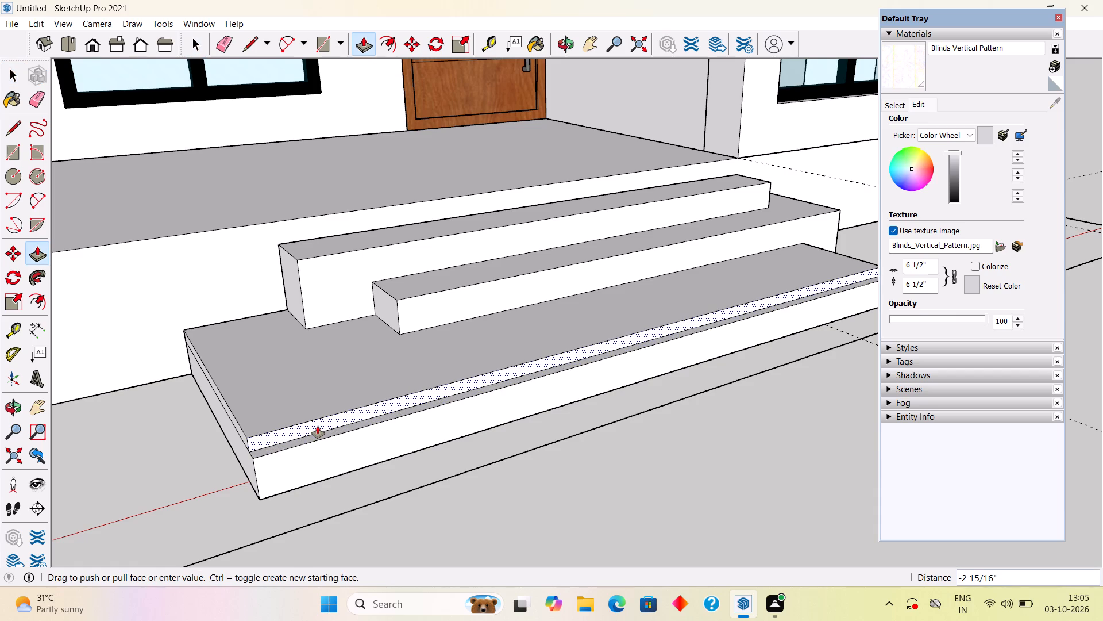
text(1")
key(Return)
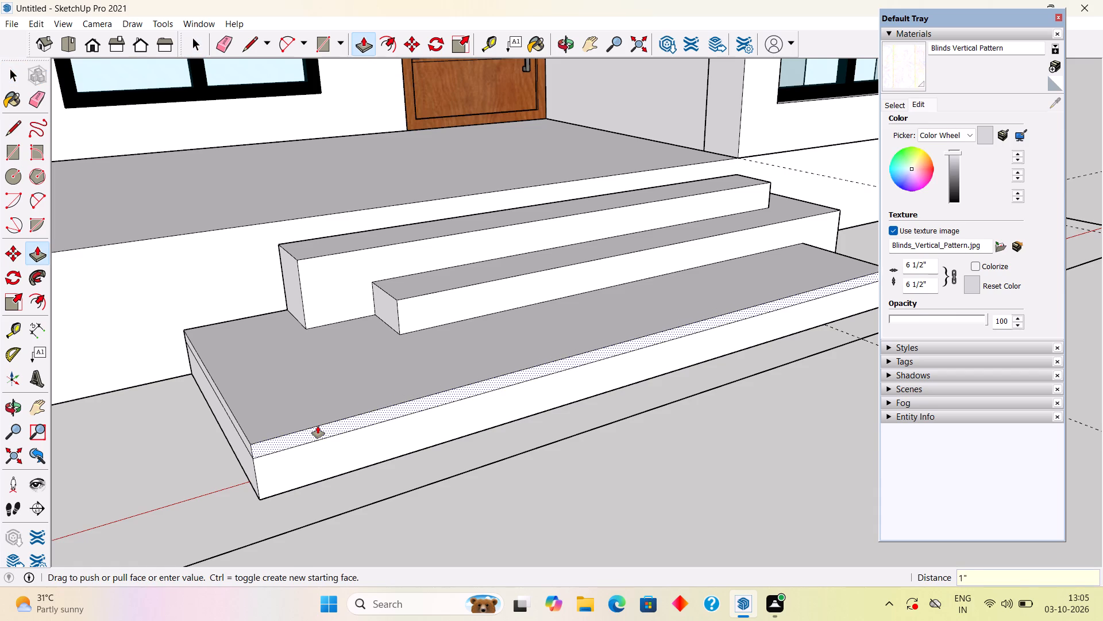
scroll(318, 426, up, 3)
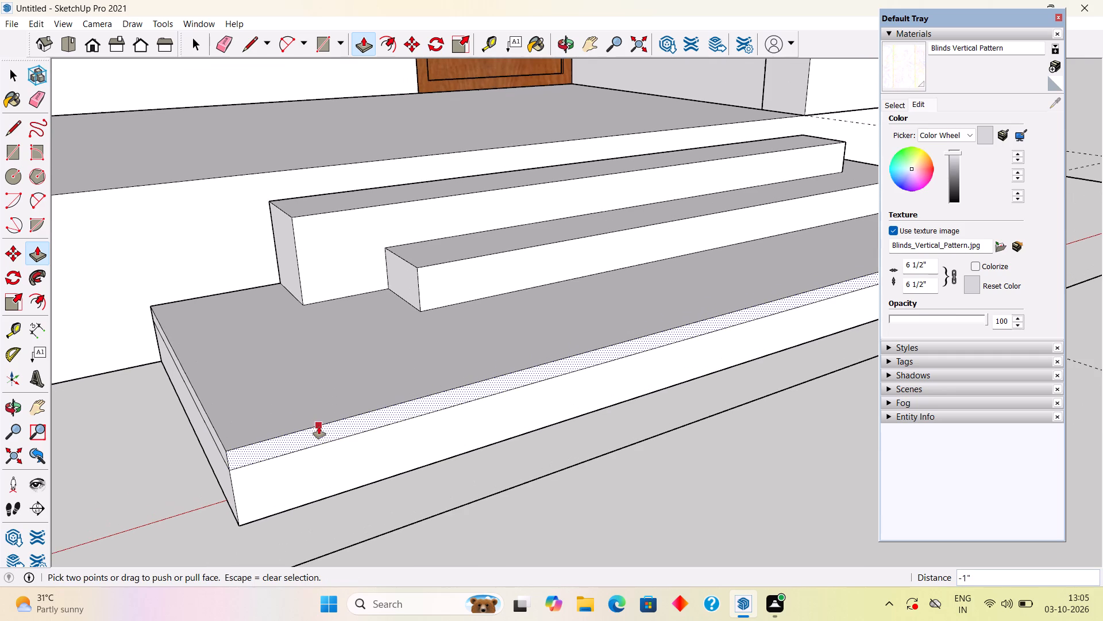
click(323, 435)
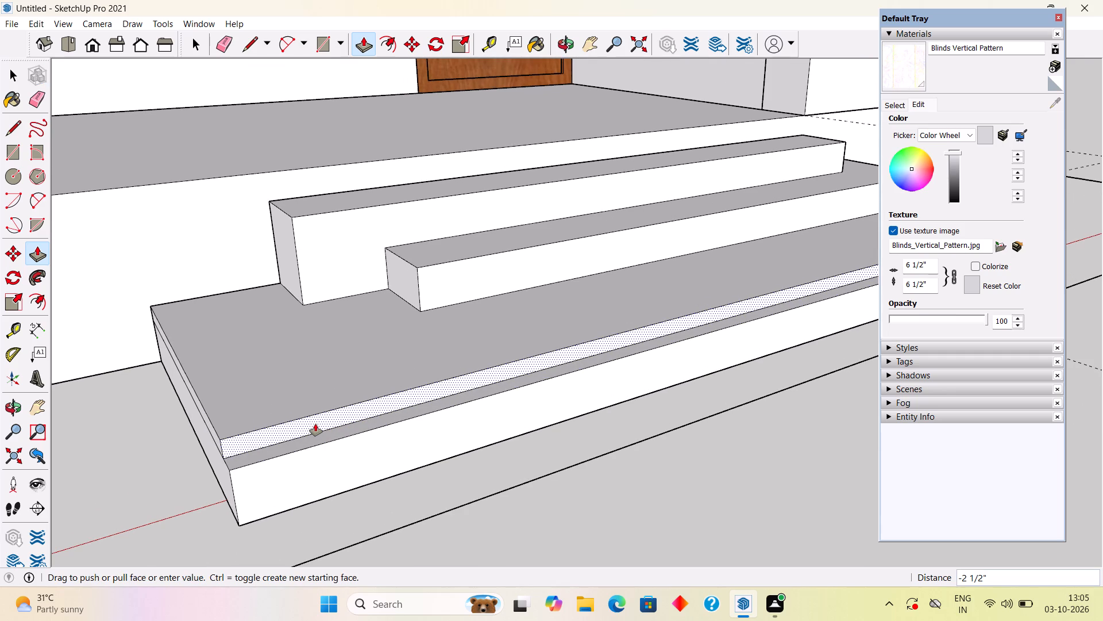
text(1")
key(Return)
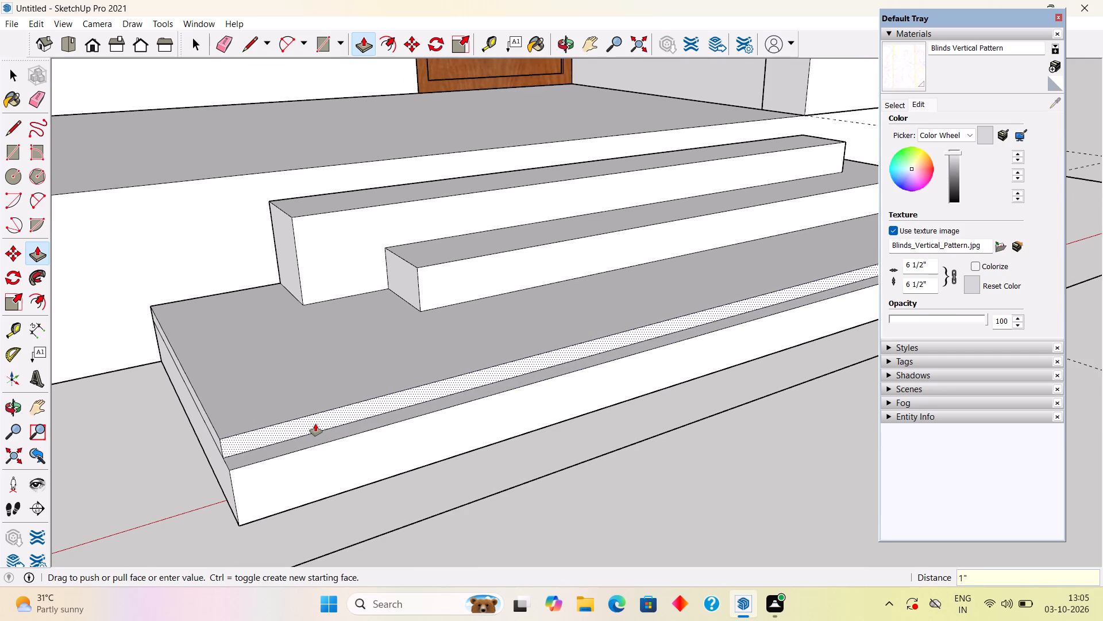
Raise the narrow ledge below the lowest step's upper front band by 1".
scroll(315, 424, up, 6)
click(345, 449)
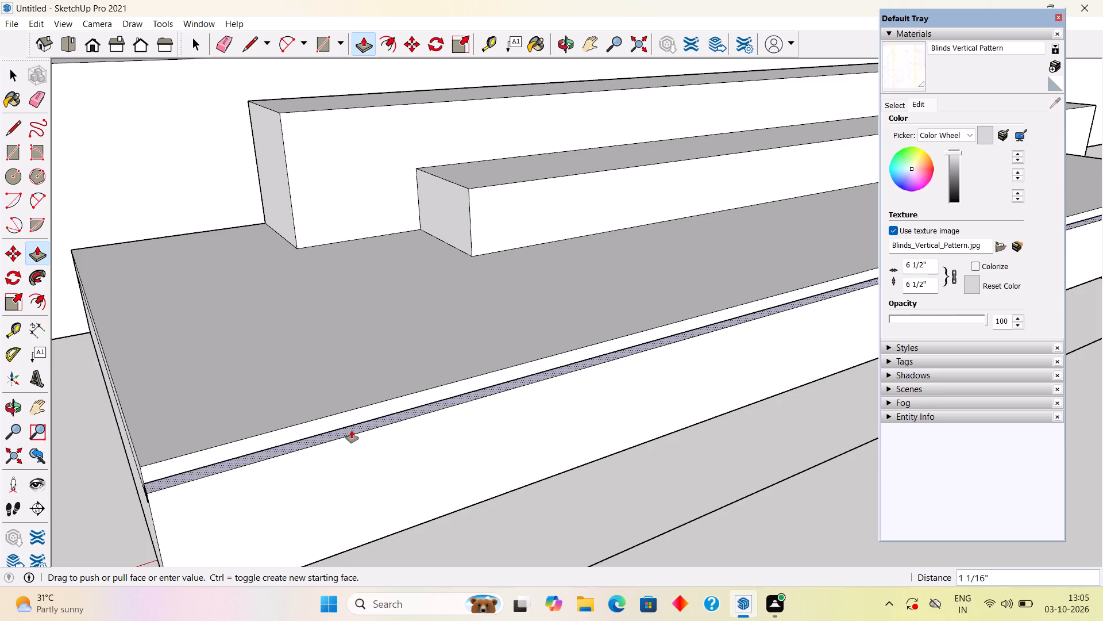
text(1")
key(Return)
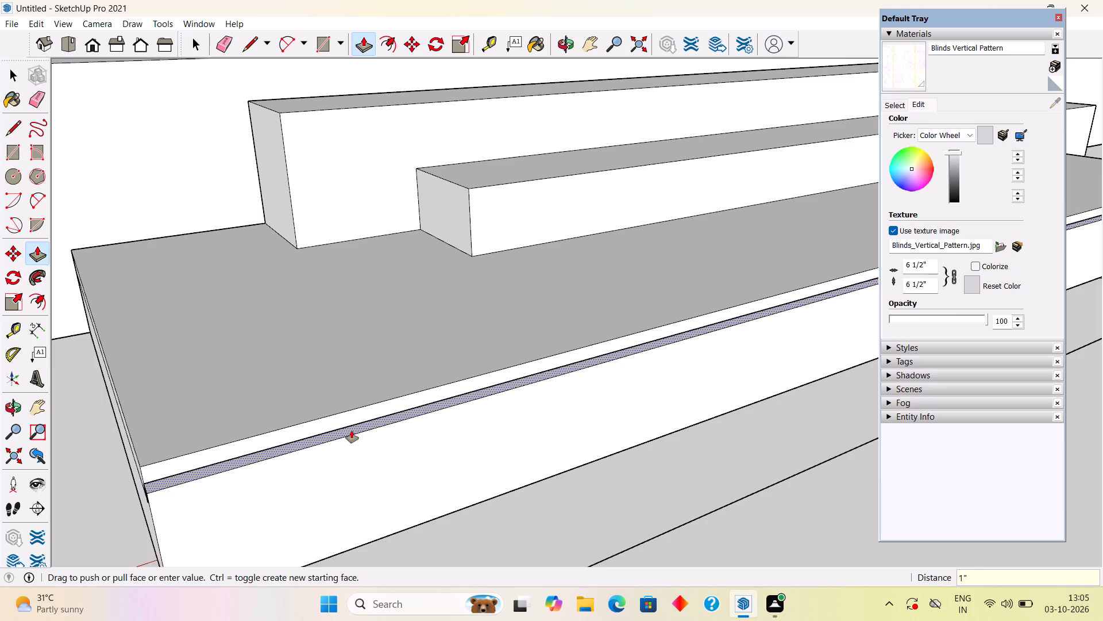
Pull the upper band on the lowest step's front outward by 2" to form an overhanging nosing.
click(353, 424)
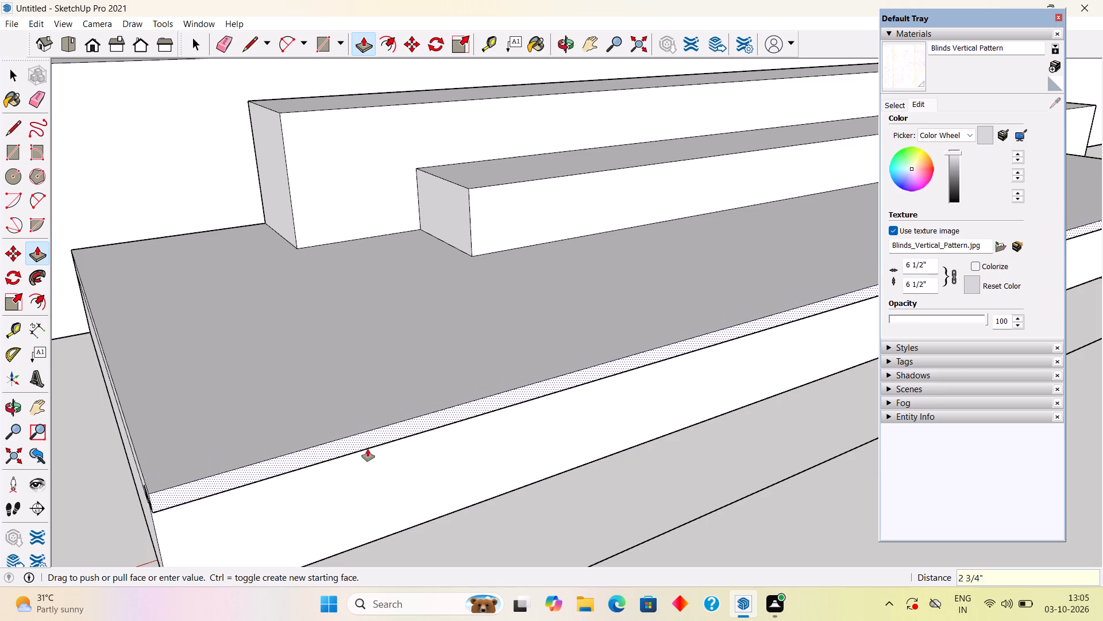
key(1)
key(BackSpace)
text(2")
key(Return)
key(space)
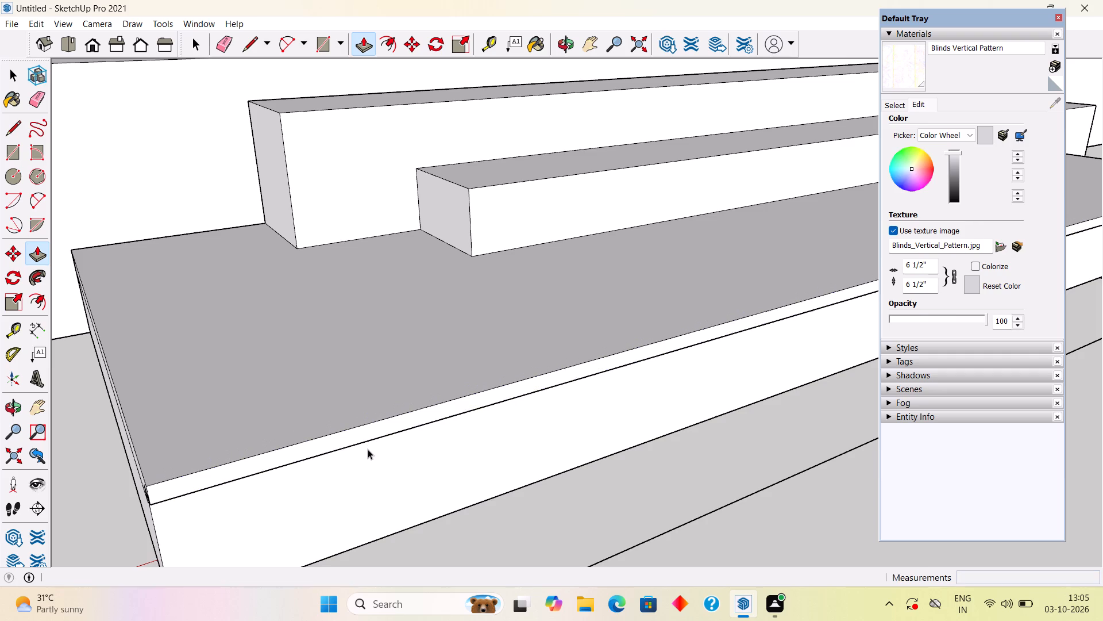
Examine the lowest step's overhanging front edge from below, from the front and from the tower end.
scroll(376, 450, down, 10)
middle_drag(379, 458, 265, 293)
scroll(265, 293, down, 2)
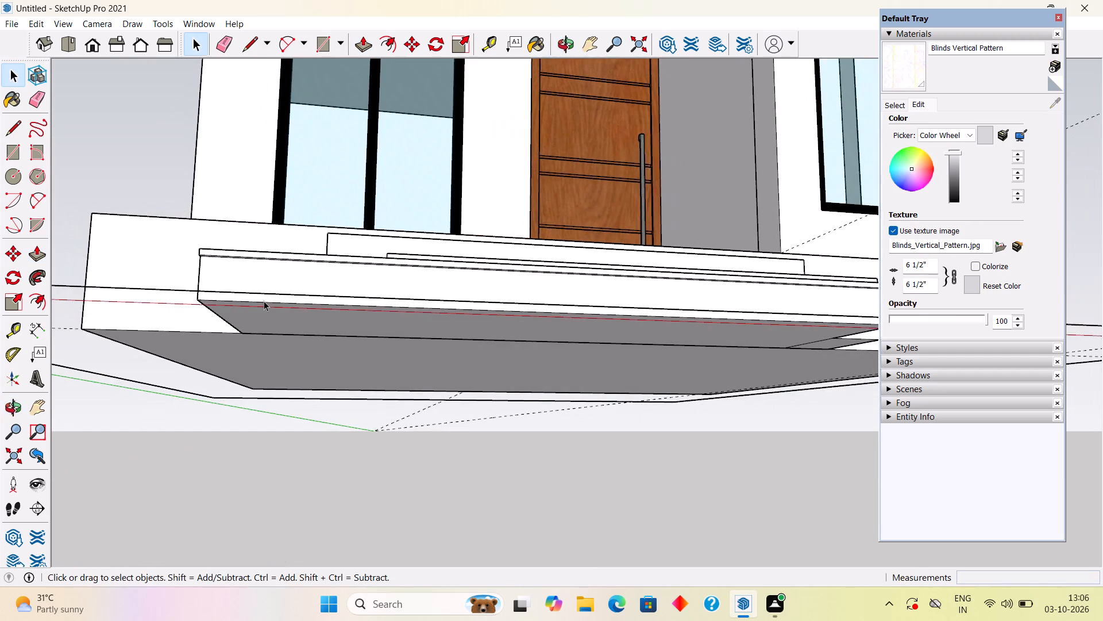
scroll(264, 301, down, 5)
middle_drag(530, 258, 480, 406)
scroll(626, 440, up, 4)
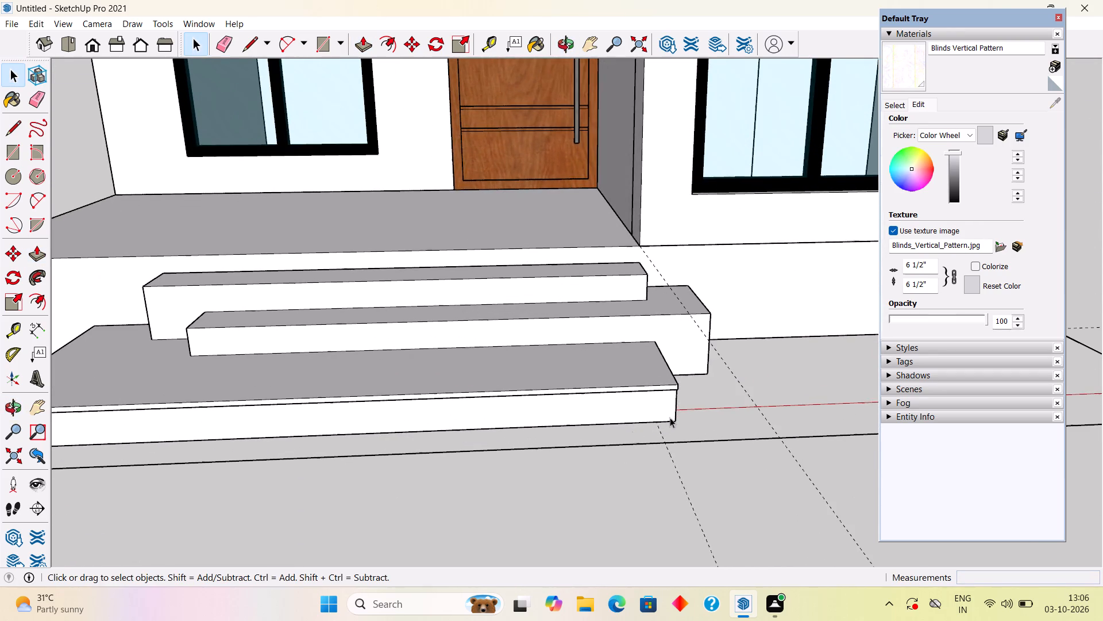
middle_drag(670, 417, 346, 369)
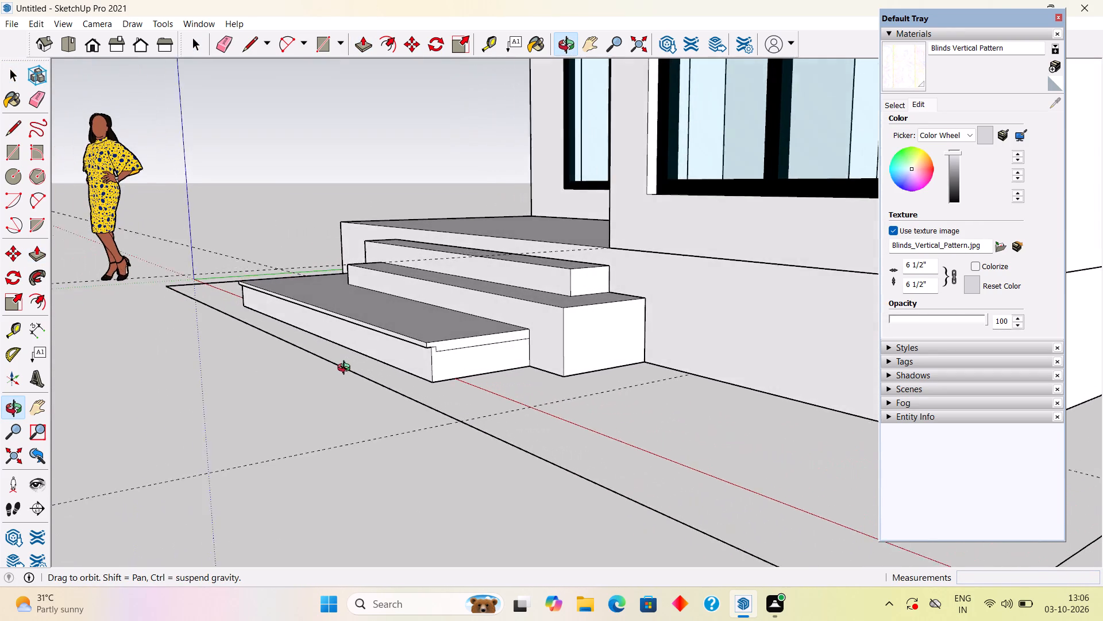
middle_drag(346, 369, 328, 369)
scroll(329, 369, down, 3)
middle_drag(448, 351, 383, 302)
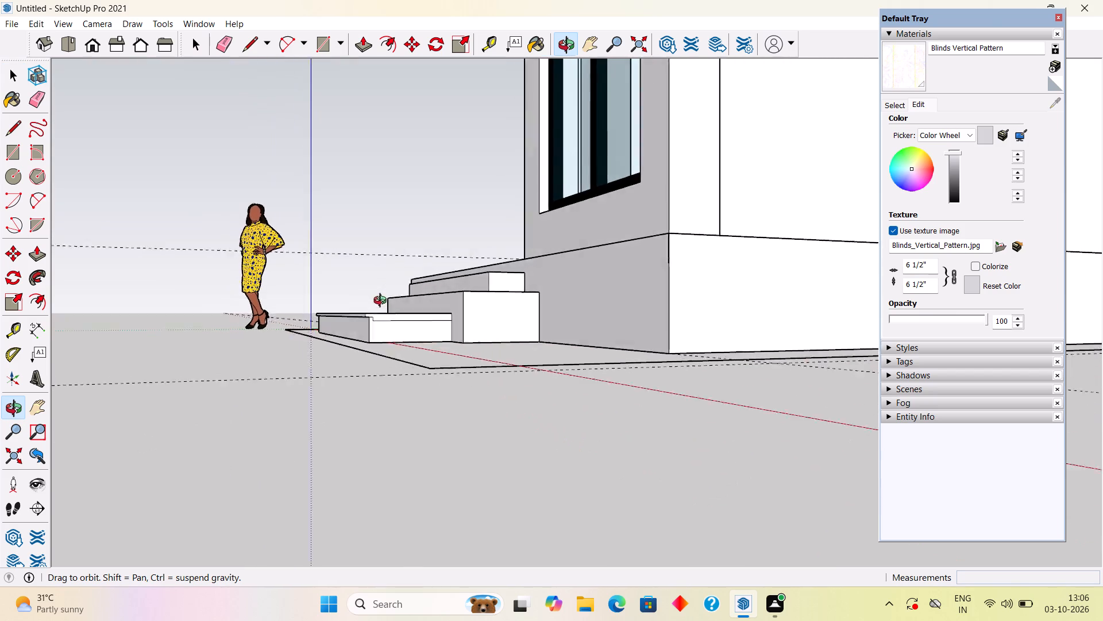
middle_drag(383, 302, 528, 393)
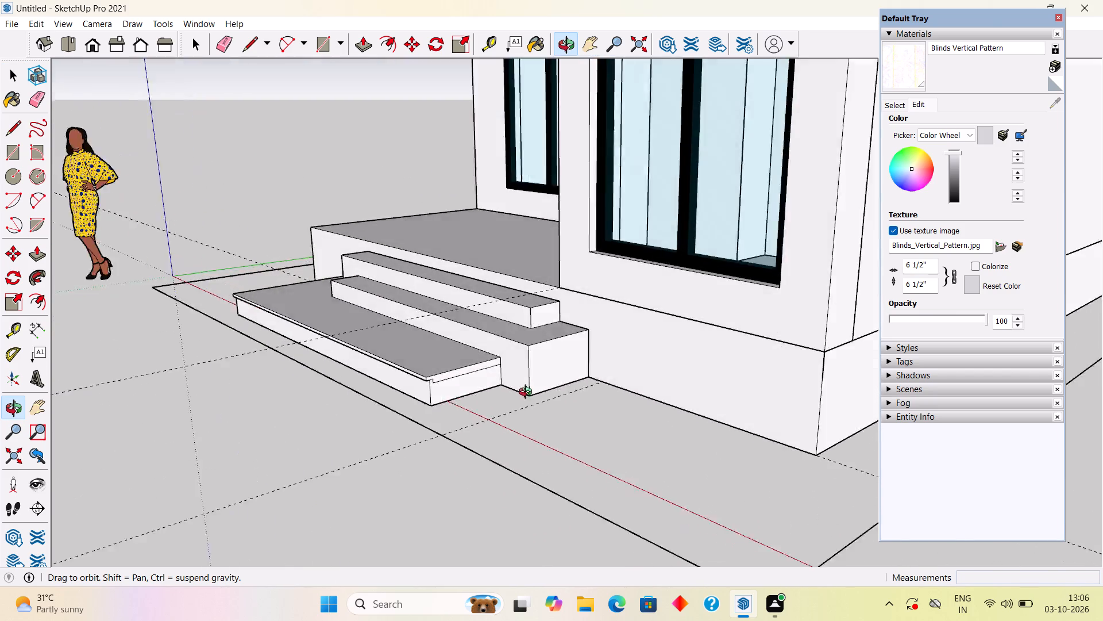
middle_drag(528, 393, 602, 470)
scroll(593, 458, down, 6)
Pull the middle entrance step's front face outward by 1'.
middle_drag(492, 468, 744, 422)
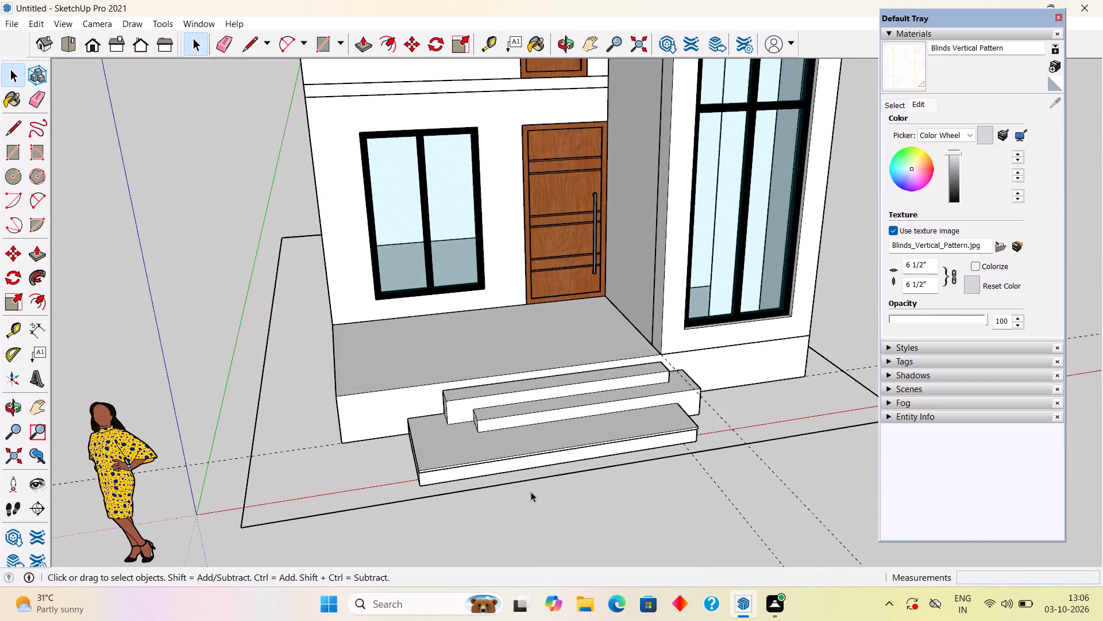
scroll(530, 442, up, 8)
click(515, 412)
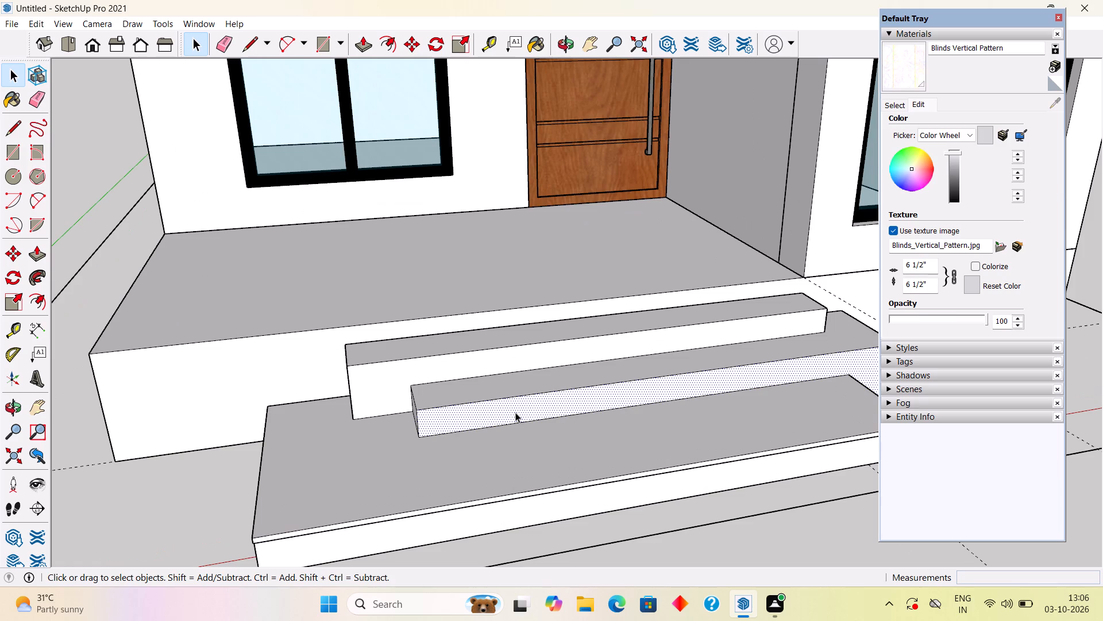
key(p)
click(515, 412)
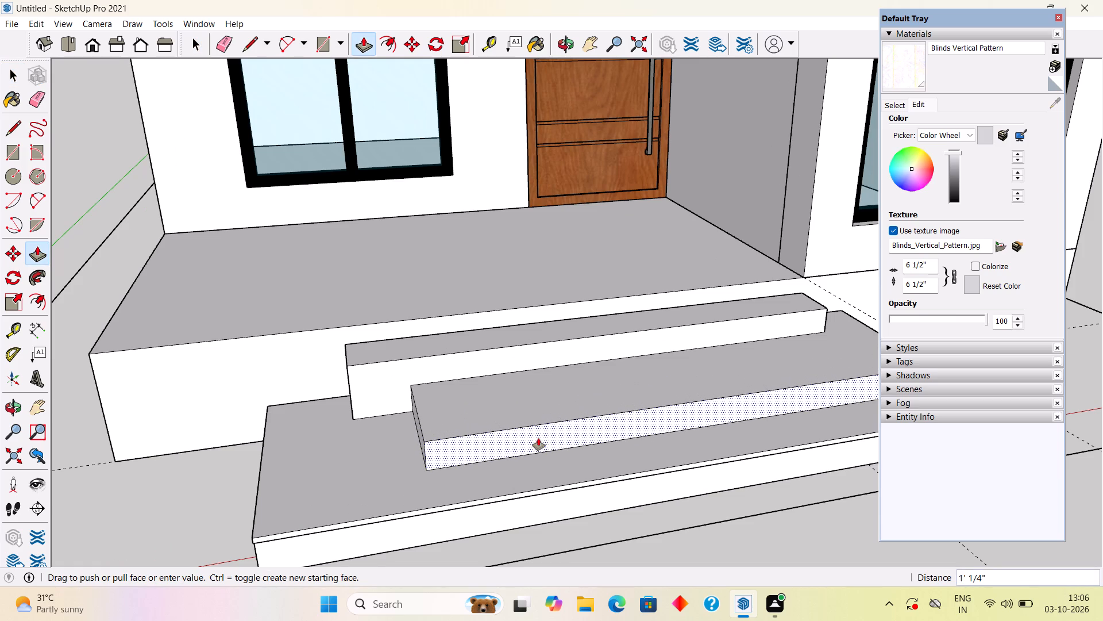
text(1')
key(Return)
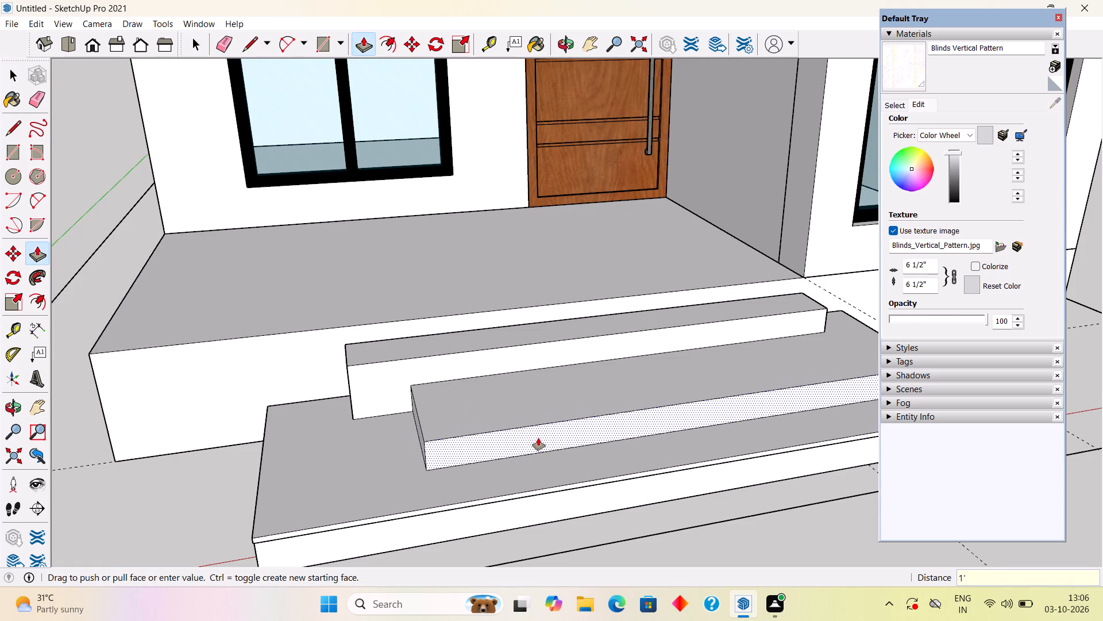
key(space)
Pull the lower front face of the lowest entrance step outward by 1'.
scroll(538, 438, down, 8)
middle_drag(530, 463, 311, 417)
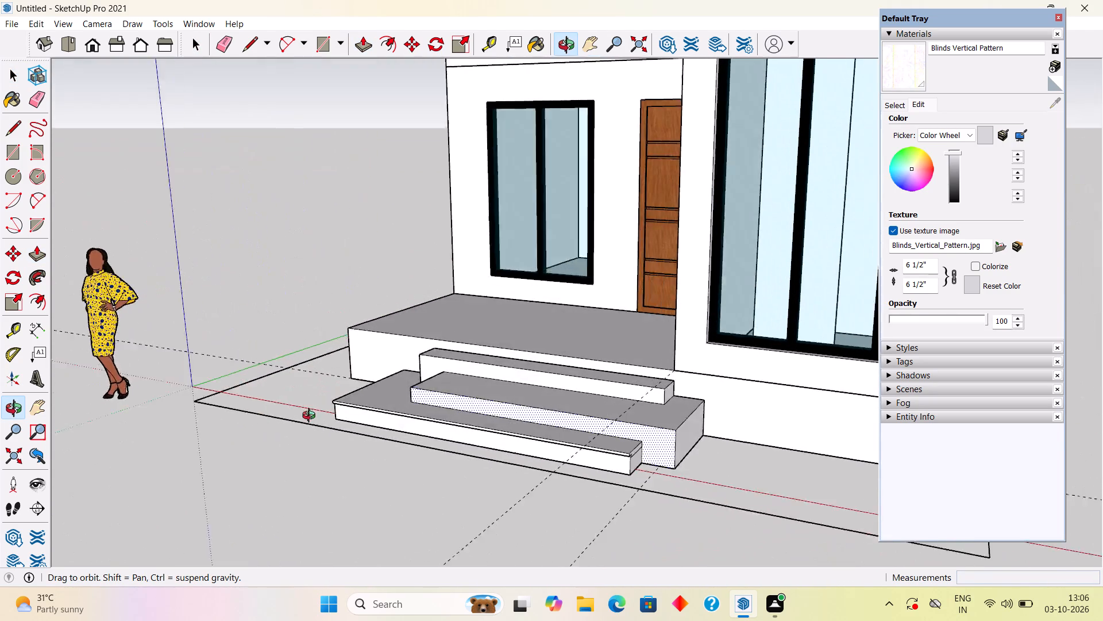
middle_drag(311, 417, 419, 439)
scroll(470, 474, up, 5)
click(470, 450)
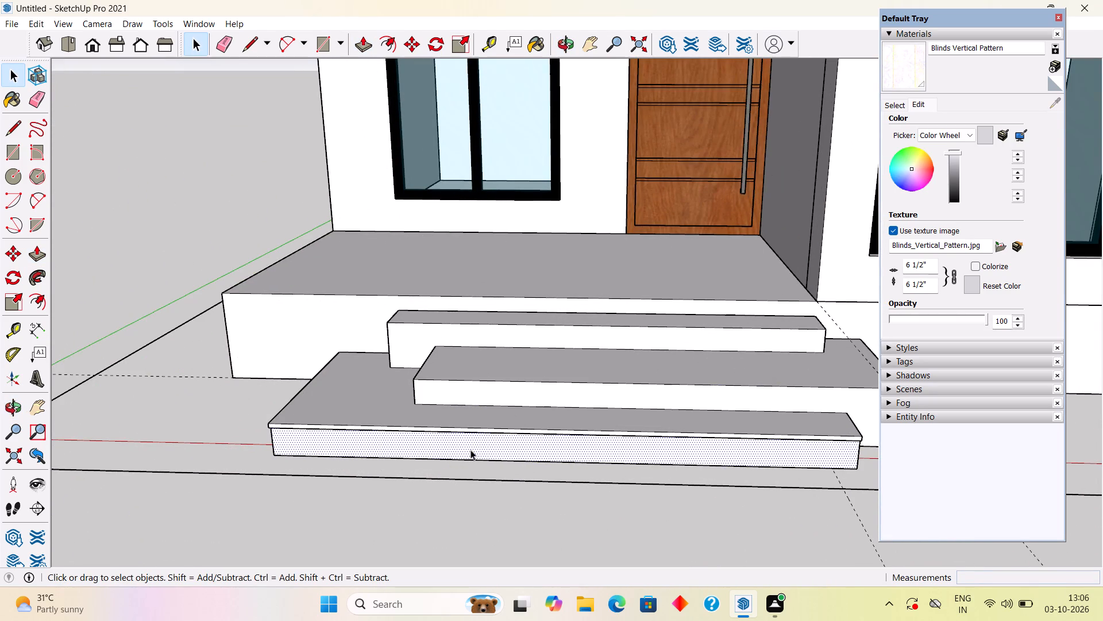
key(p)
click(470, 450)
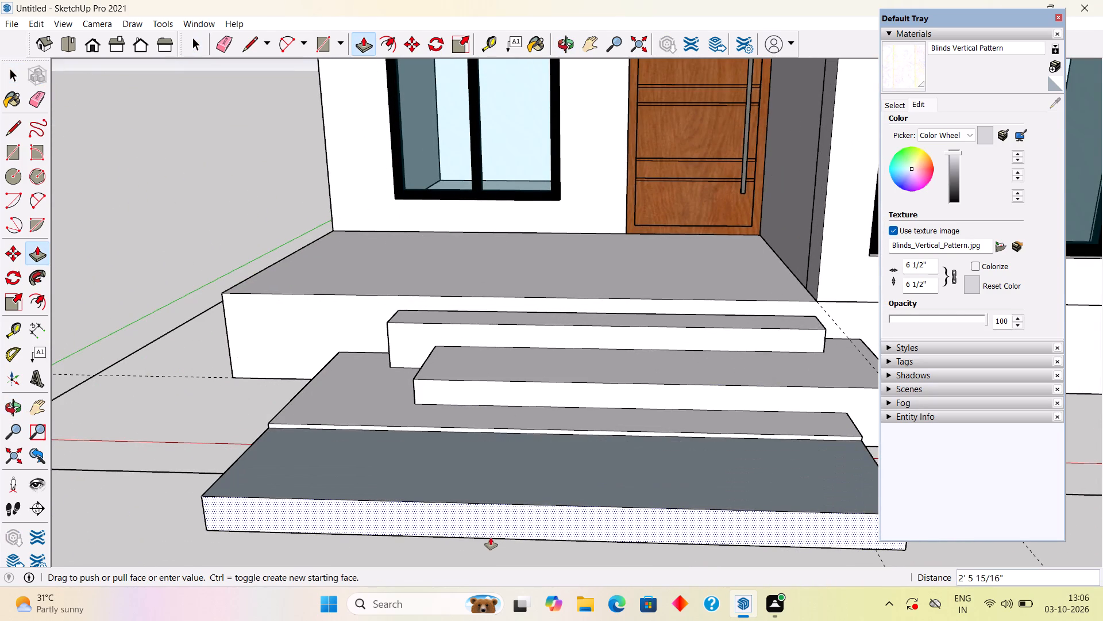
text(1')
key(Return)
Pull the lowest step's thin upper front band outward about 1' 1/16" over the extended lower face.
scroll(491, 538, up, 3)
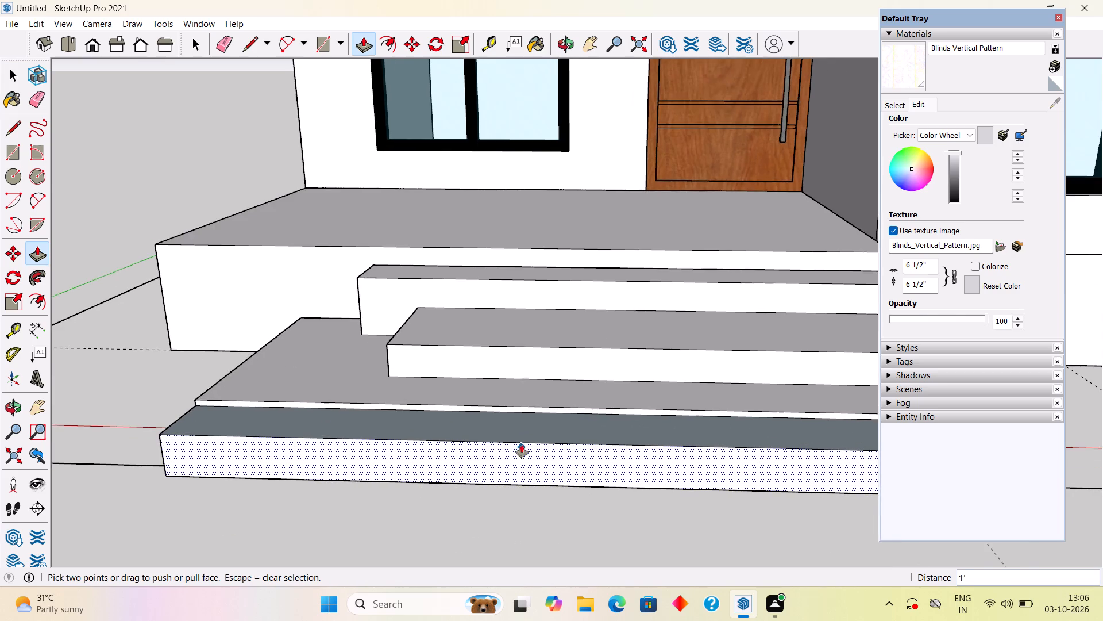
scroll(522, 422, up, 10)
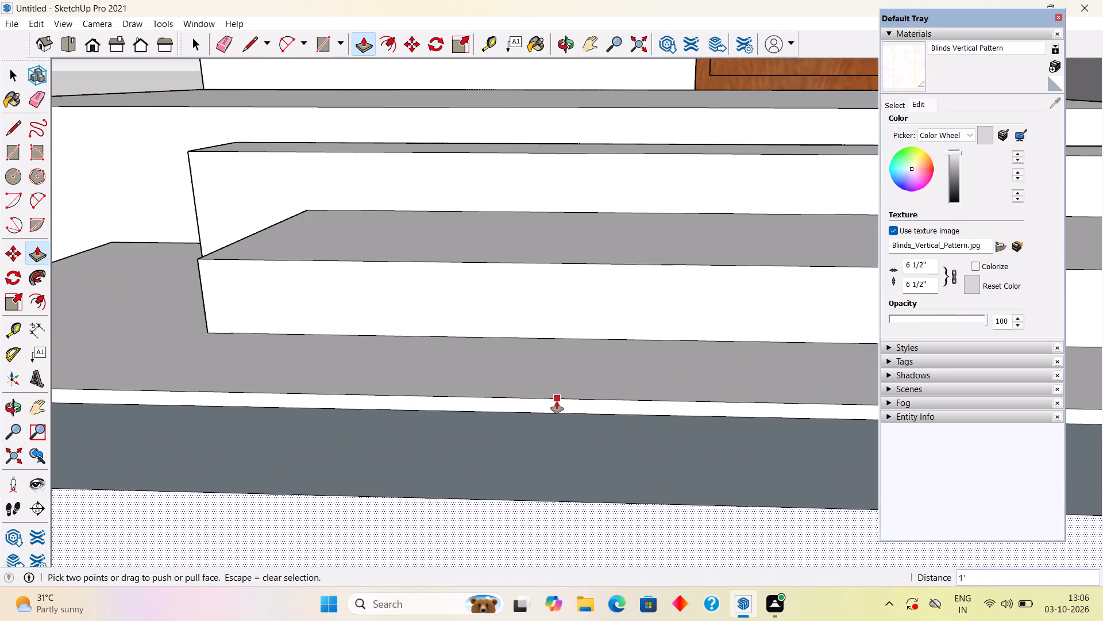
key(space)
click(556, 402)
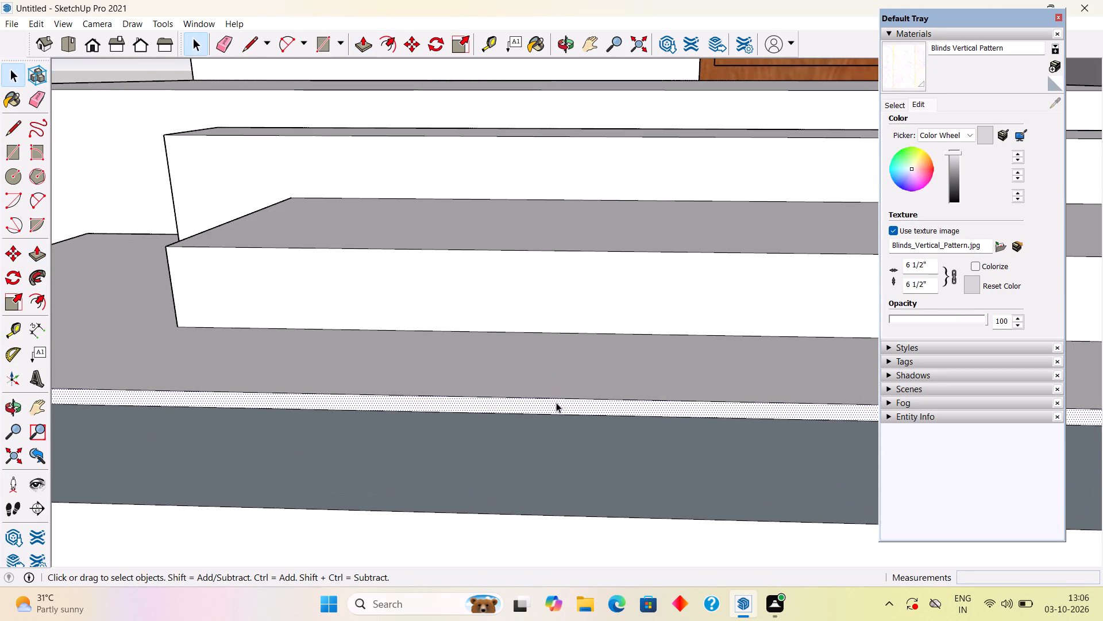
key(p)
click(556, 402)
scroll(589, 520, down, 13)
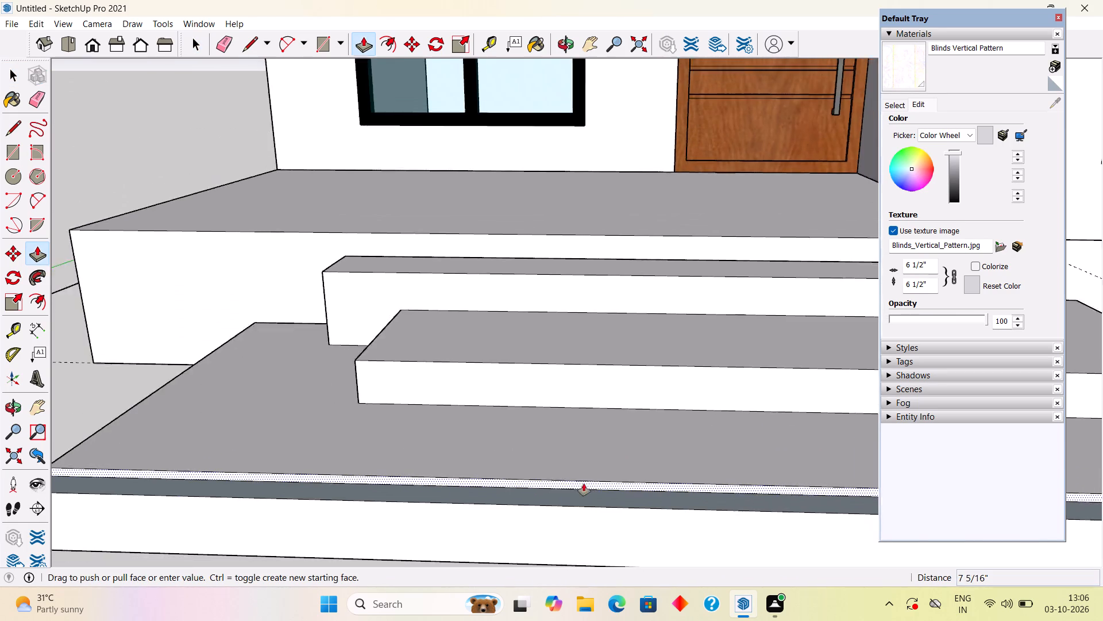
scroll(584, 484, down, 2)
click(568, 496)
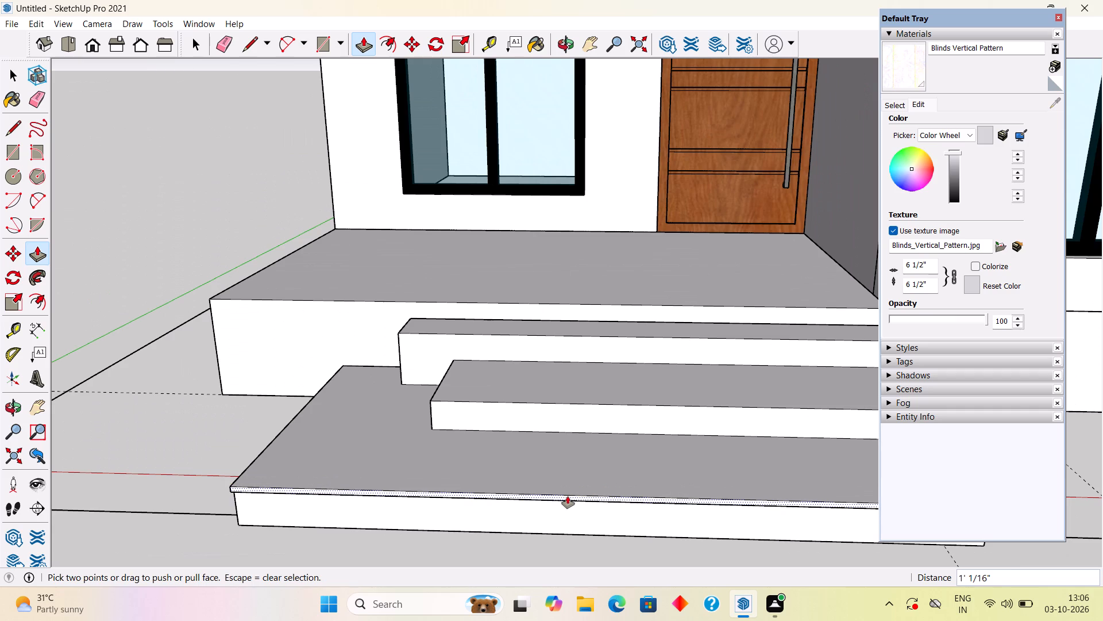
Examine the deepened entrance steps from below, from the front and together with the whole house.
middle_drag(564, 494, 593, 297)
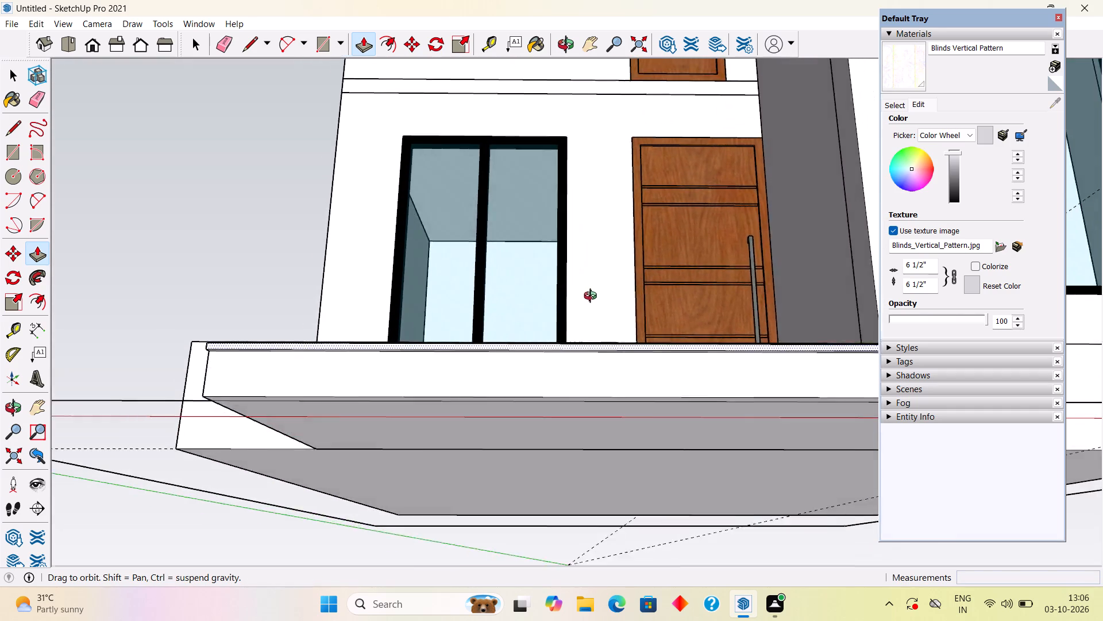
middle_drag(593, 297, 676, 496)
scroll(676, 496, down, 1)
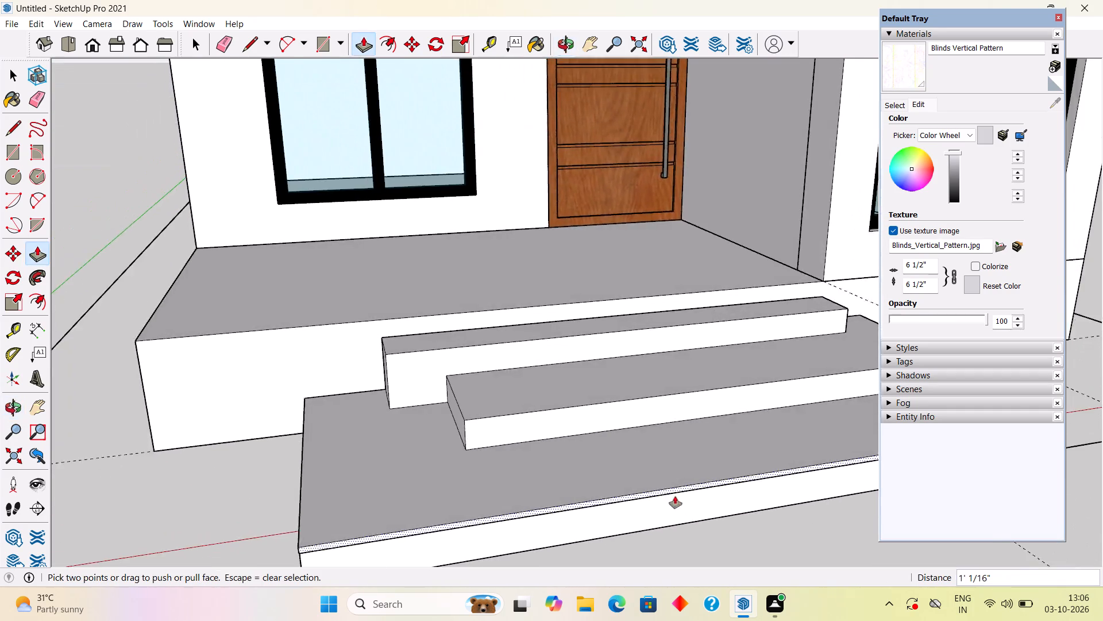
scroll(675, 496, down, 7)
key(space)
middle_drag(649, 463, 445, 497)
scroll(446, 497, down, 3)
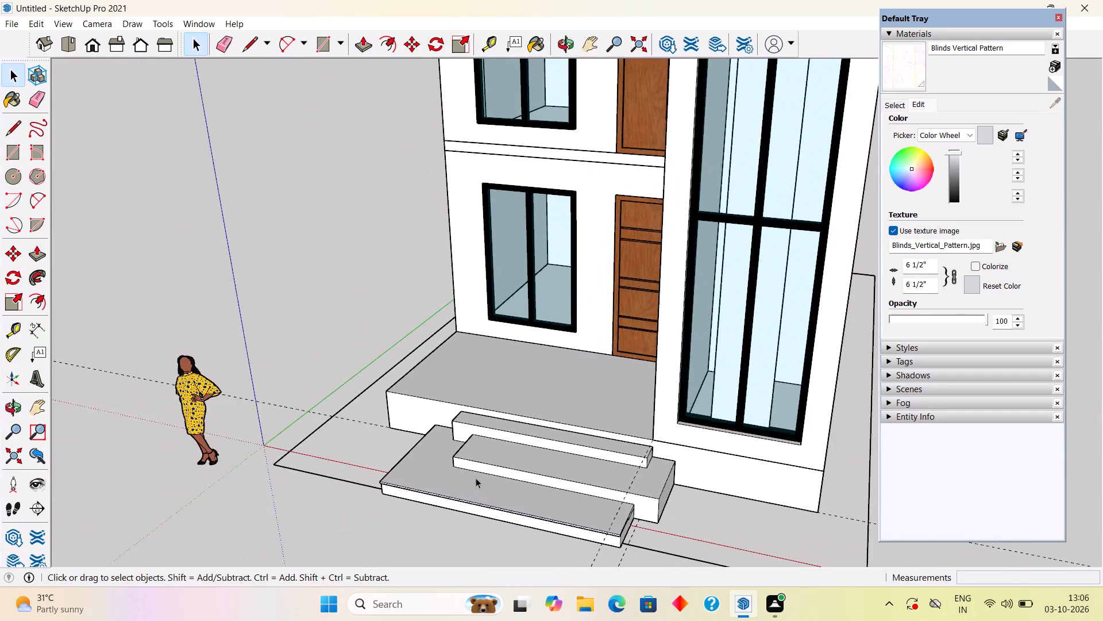
scroll(476, 478, down, 4)
click(595, 538)
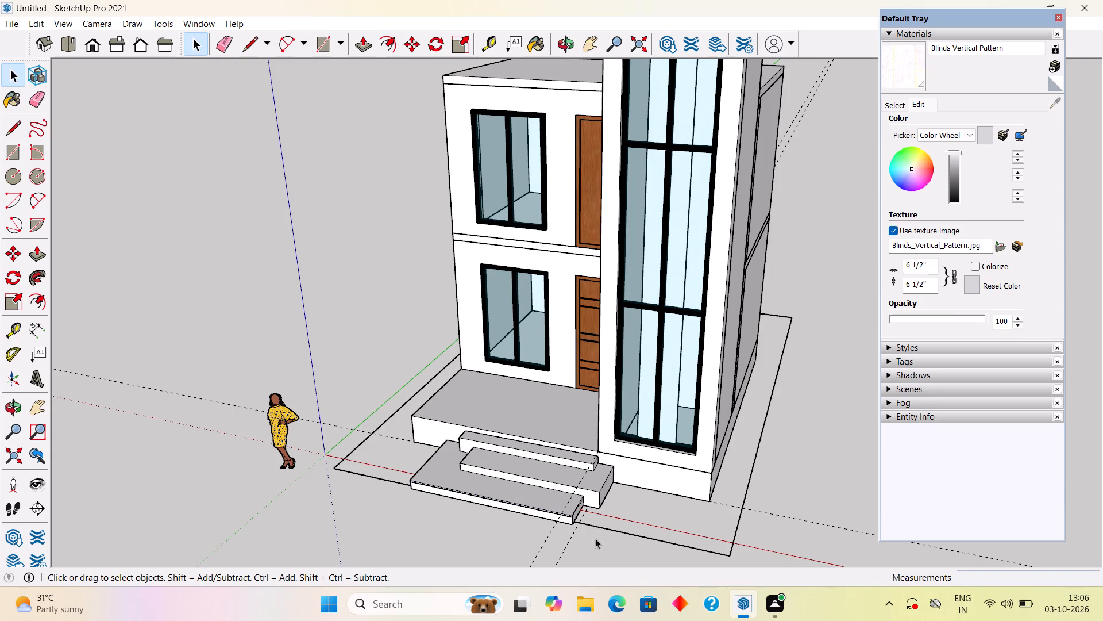
Delete the three stray edges below the nosing on the lowest entrance step's tower-side end face.
scroll(593, 499, up, 11)
middle_drag(607, 495, 463, 390)
scroll(466, 461, up, 2)
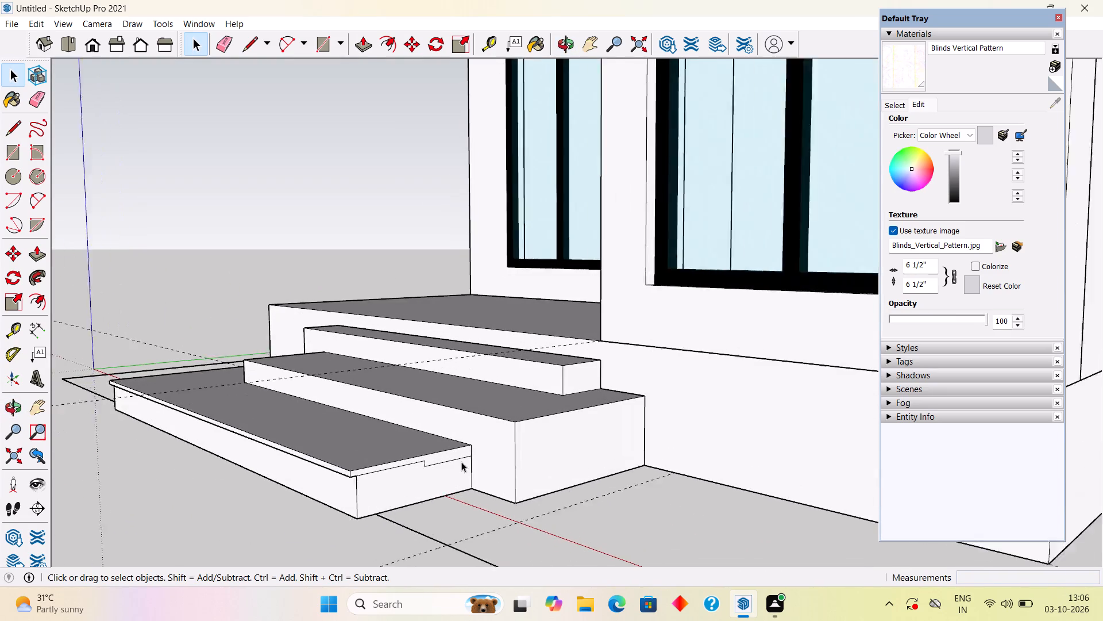
scroll(461, 462, up, 2)
click(451, 459)
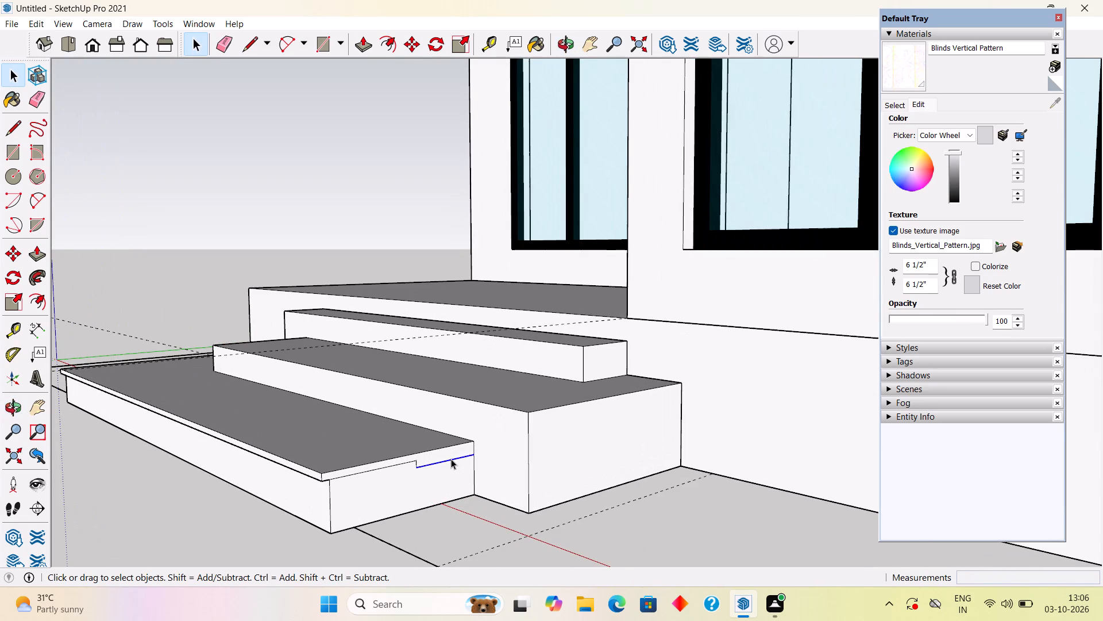
key(Delete)
click(415, 464)
key(Delete)
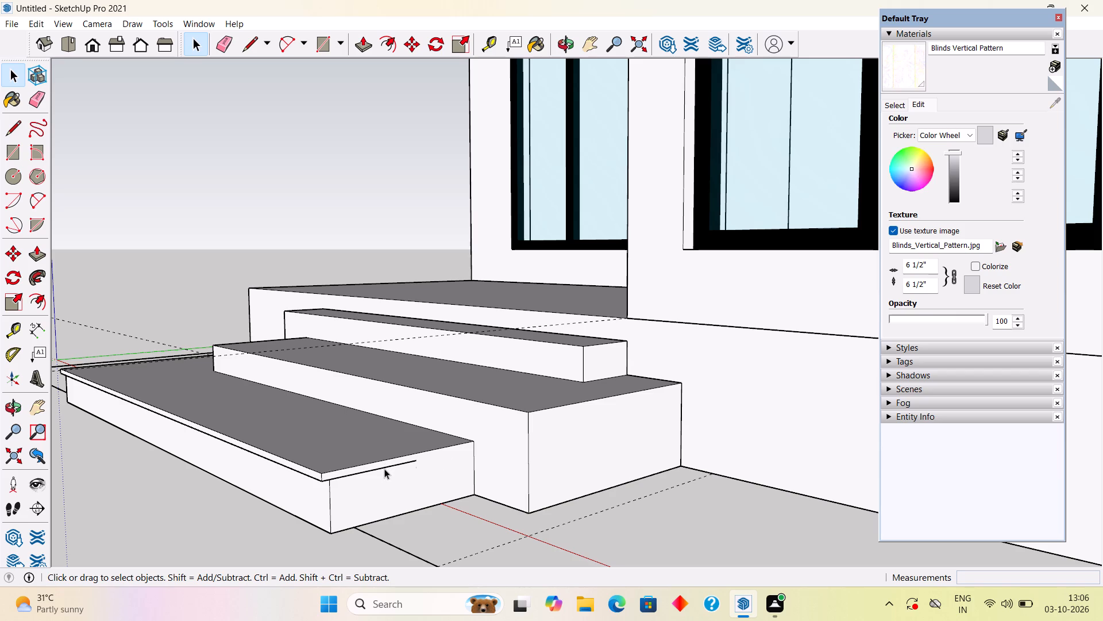
click(384, 469)
key(Delete)
Delete the three matching stray edges on the lowest step's opposite end face.
scroll(333, 473, down, 3)
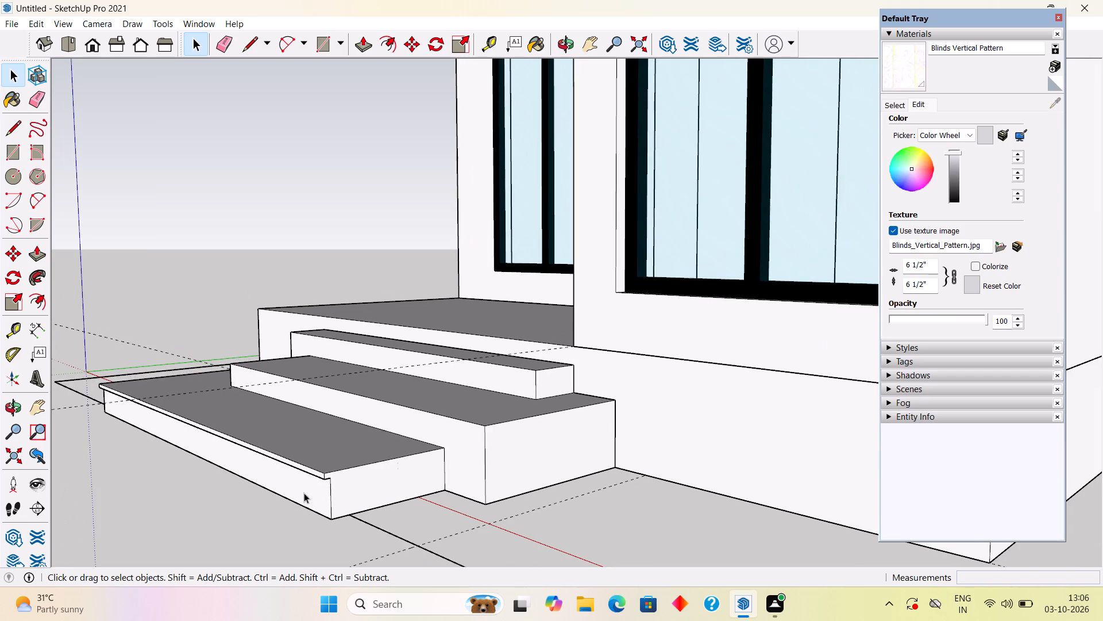
middle_drag(302, 494, 351, 473)
scroll(350, 473, down, 7)
middle_drag(278, 477, 477, 444)
scroll(431, 451, down, 3)
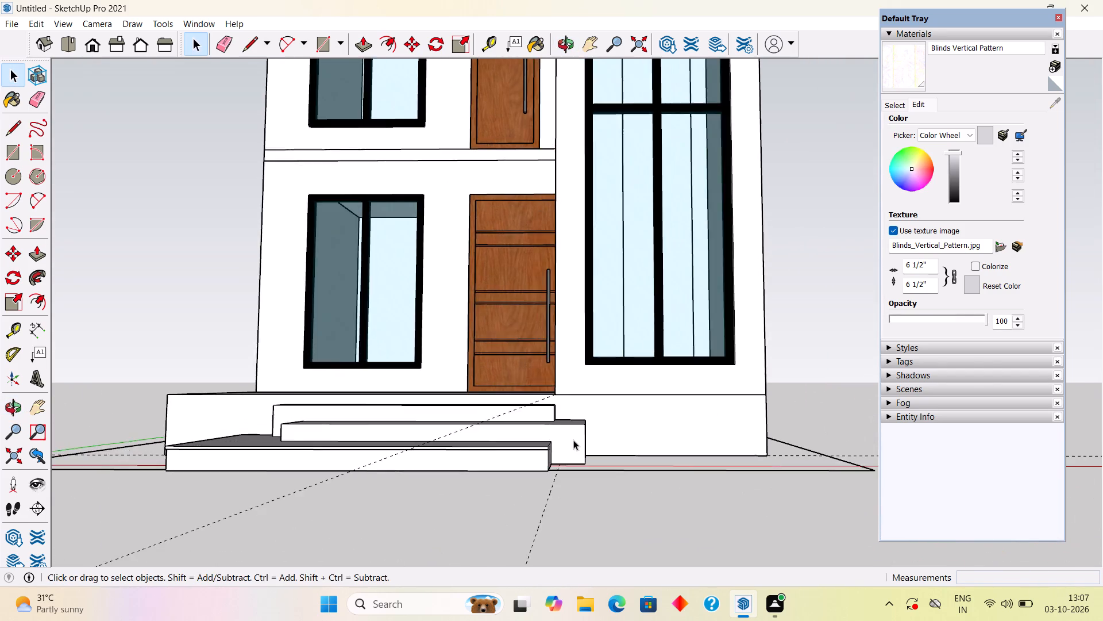
scroll(573, 440, down, 4)
middle_drag(376, 471, 612, 469)
scroll(492, 467, up, 9)
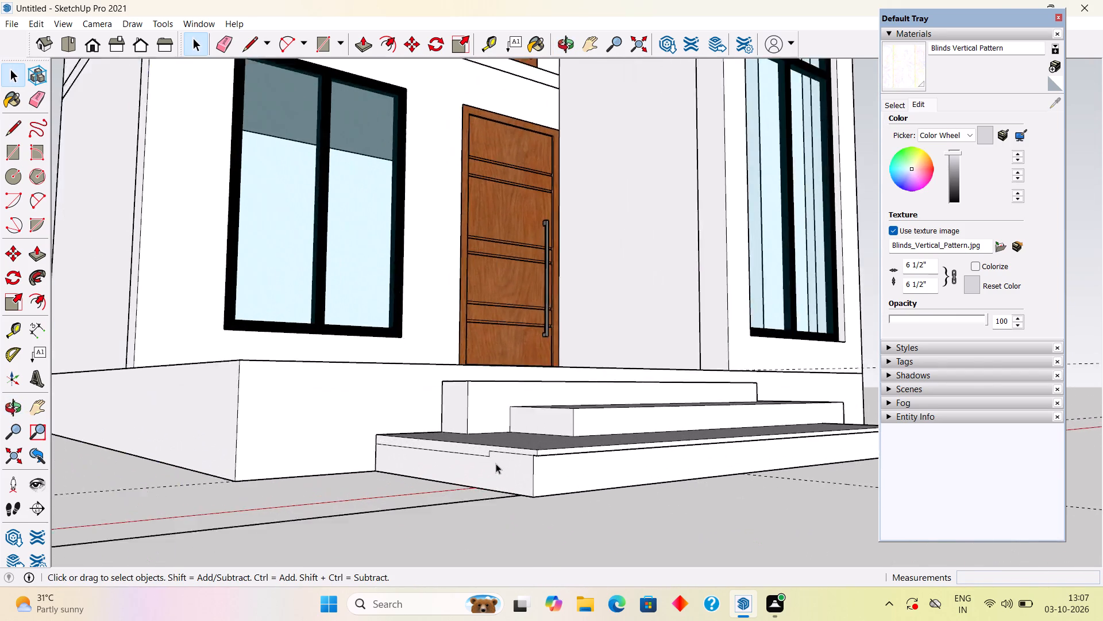
scroll(496, 463, up, 7)
click(464, 448)
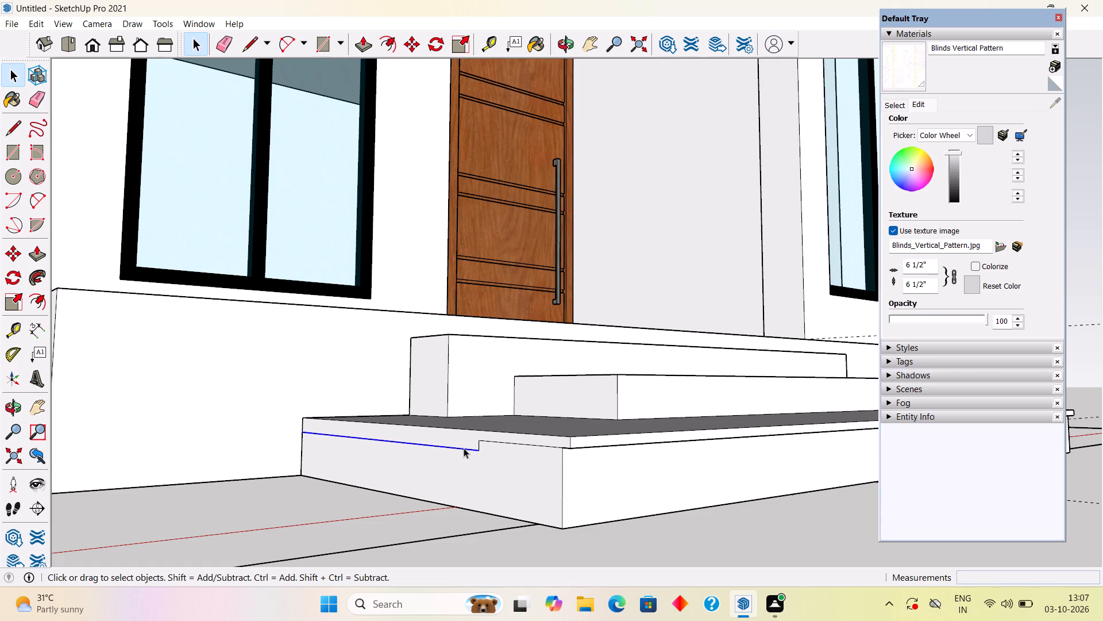
key(Delete)
click(481, 442)
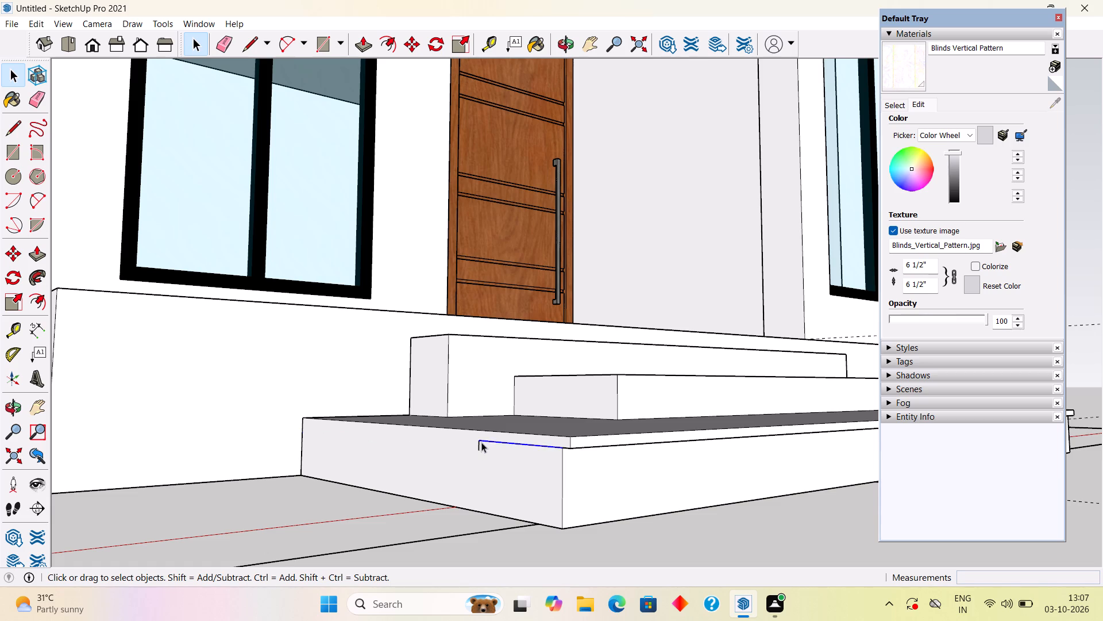
key(Delete)
click(477, 446)
key(Delete)
Delete the two front segments of the ground outline that connect to the entrance steps.
scroll(534, 409, down, 4)
middle_drag(524, 417, 360, 485)
scroll(386, 488, down, 8)
middle_drag(549, 435, 371, 462)
scroll(371, 463, down, 3)
triple_click(391, 450)
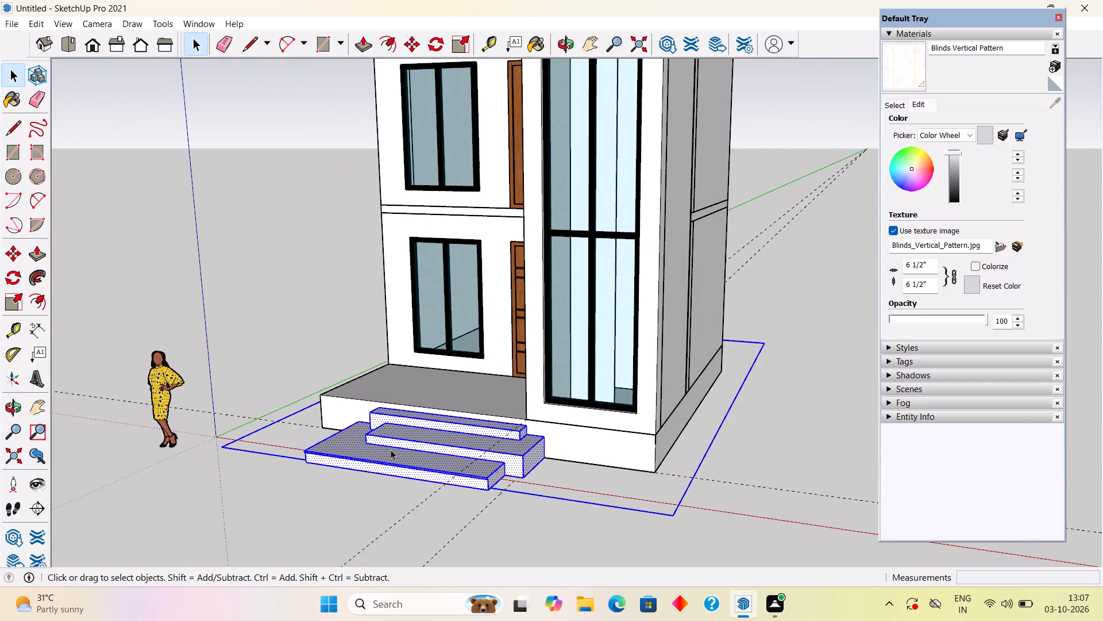
click(391, 450)
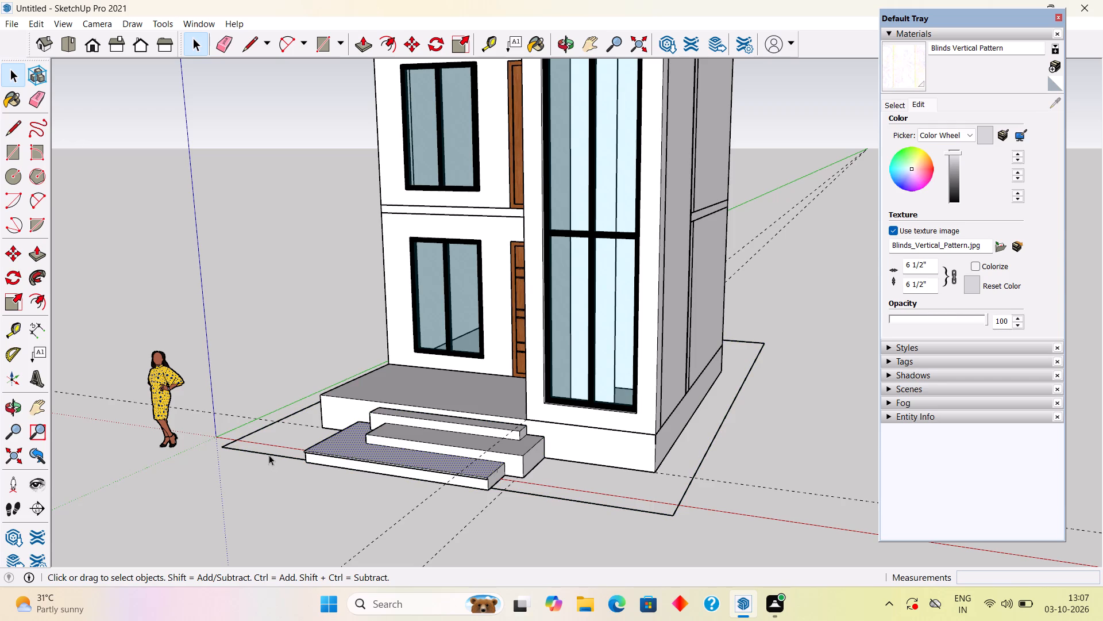
click(269, 455)
key(Delete)
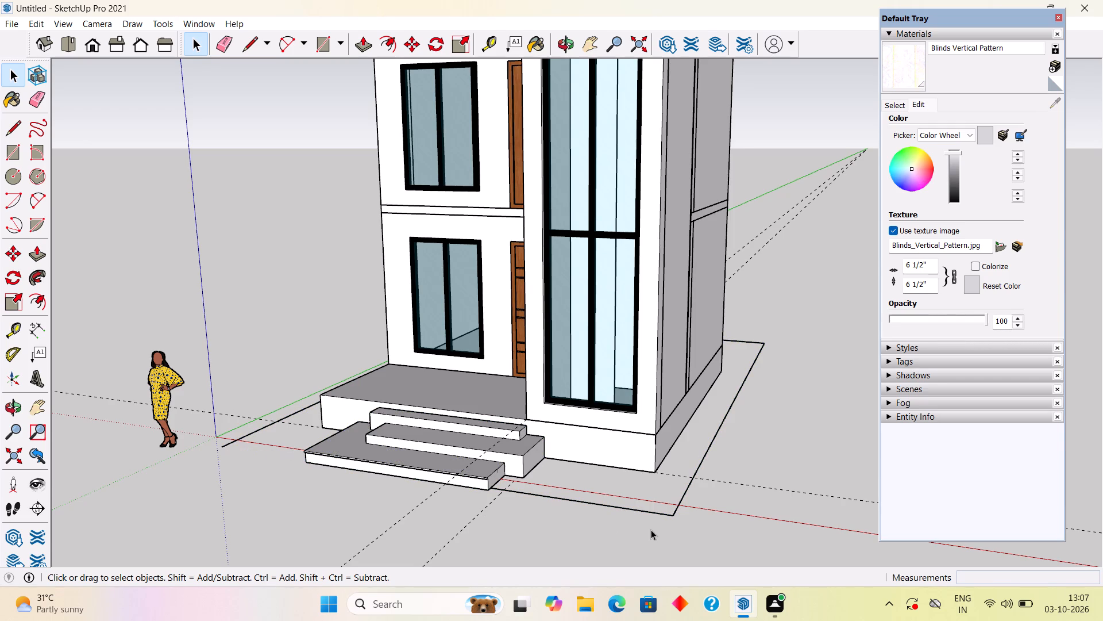
click(649, 511)
key(Delete)
Make a group from all the connected geometry of the three entrance steps.
triple_click(485, 458)
right_click(485, 458)
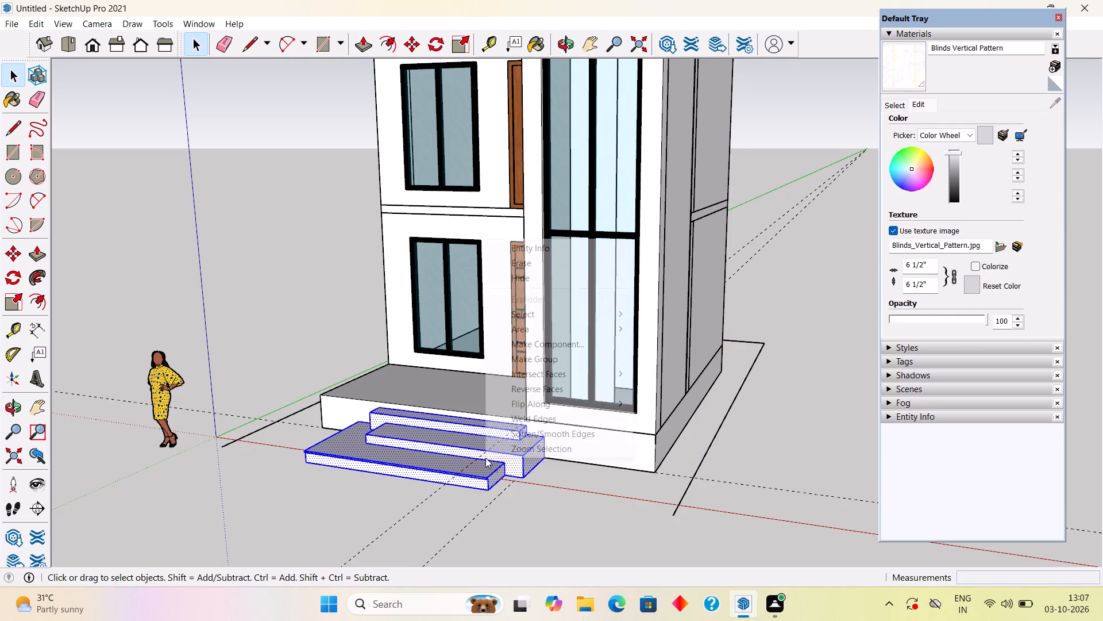
click(544, 356)
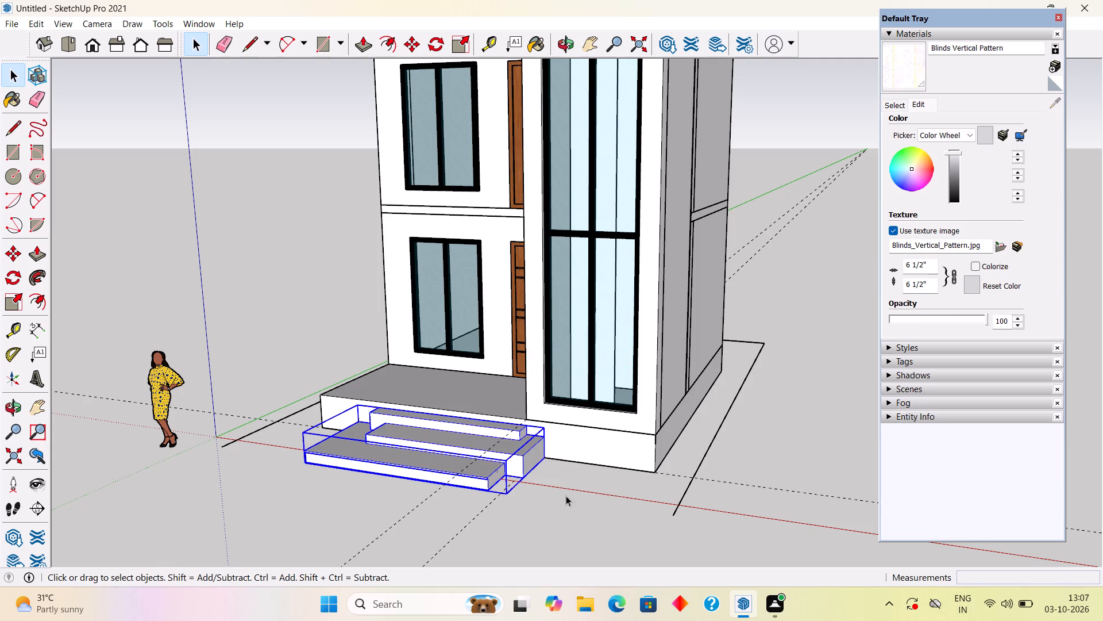
click(566, 508)
Inspect the lowest step's tower-side end face closely for leftover edge fragments.
middle_drag(488, 480, 413, 405)
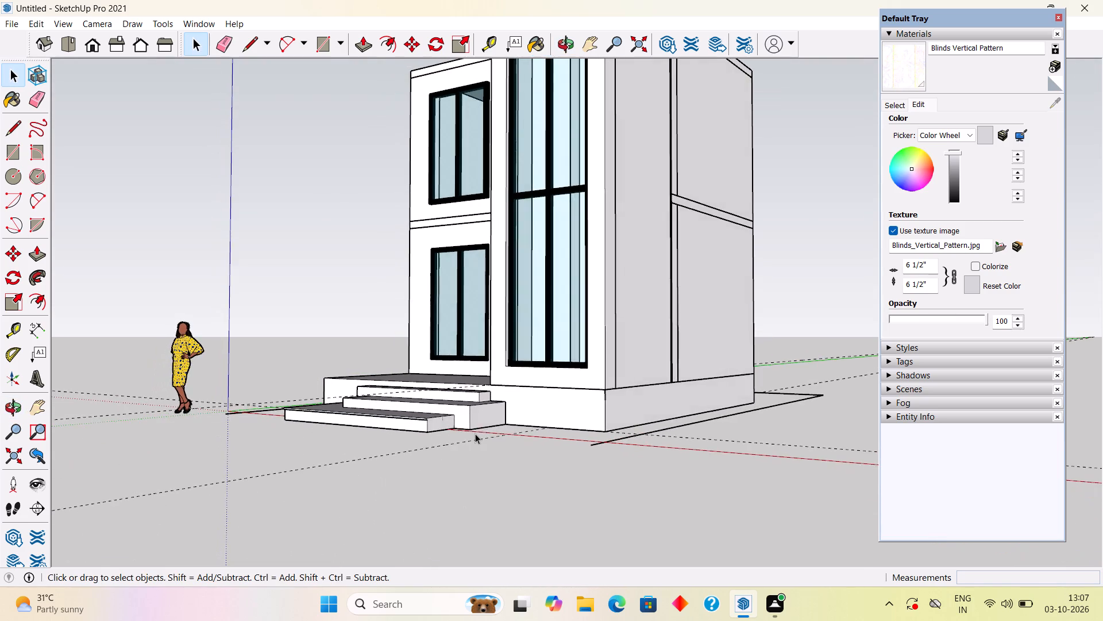
scroll(428, 406, up, 14)
scroll(480, 481, up, 4)
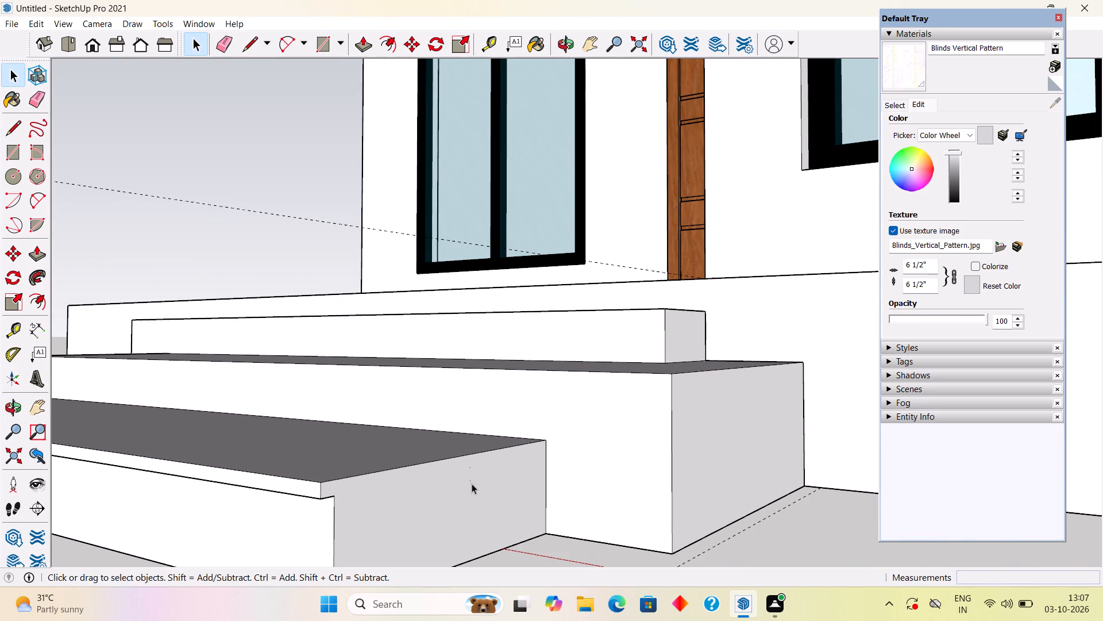
click(470, 481)
click(469, 467)
Delete the remaining side and rear edges of the ground outline around the house.
scroll(469, 467, down, 20)
scroll(469, 467, down, 5)
middle_drag(479, 516, 582, 529)
scroll(581, 529, down, 8)
click(691, 495)
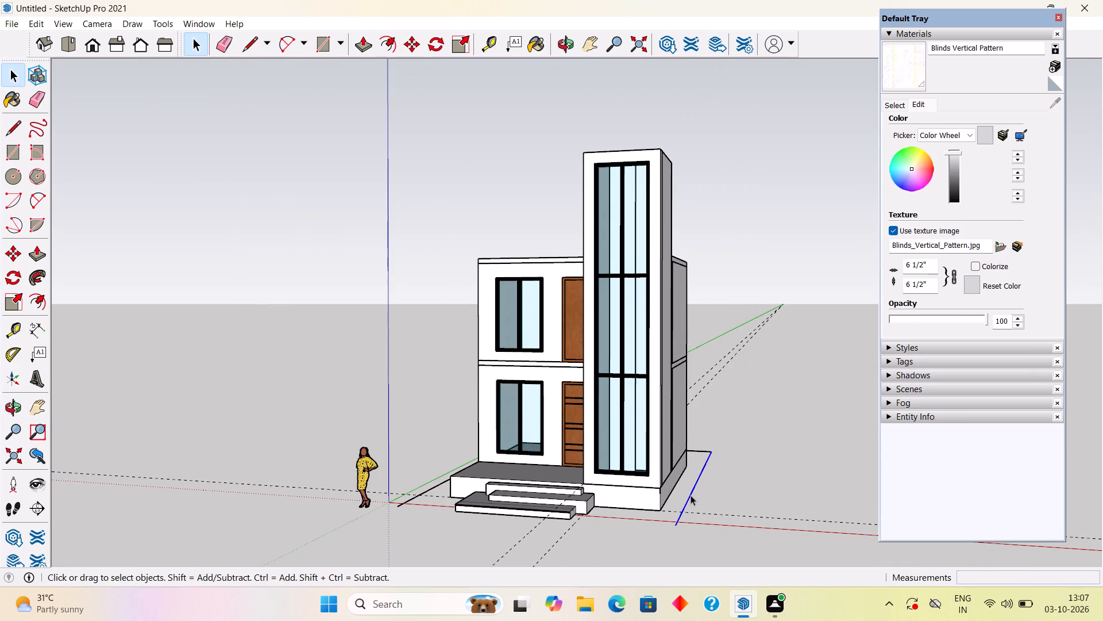
key(Delete)
click(700, 449)
key(Delete)
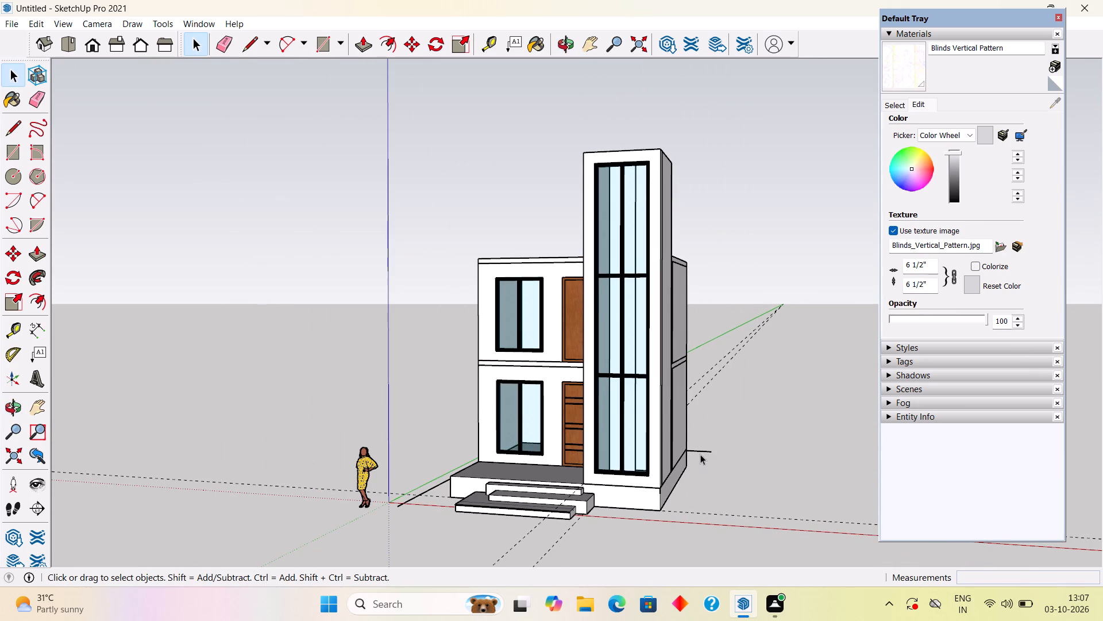
click(701, 451)
key(Delete)
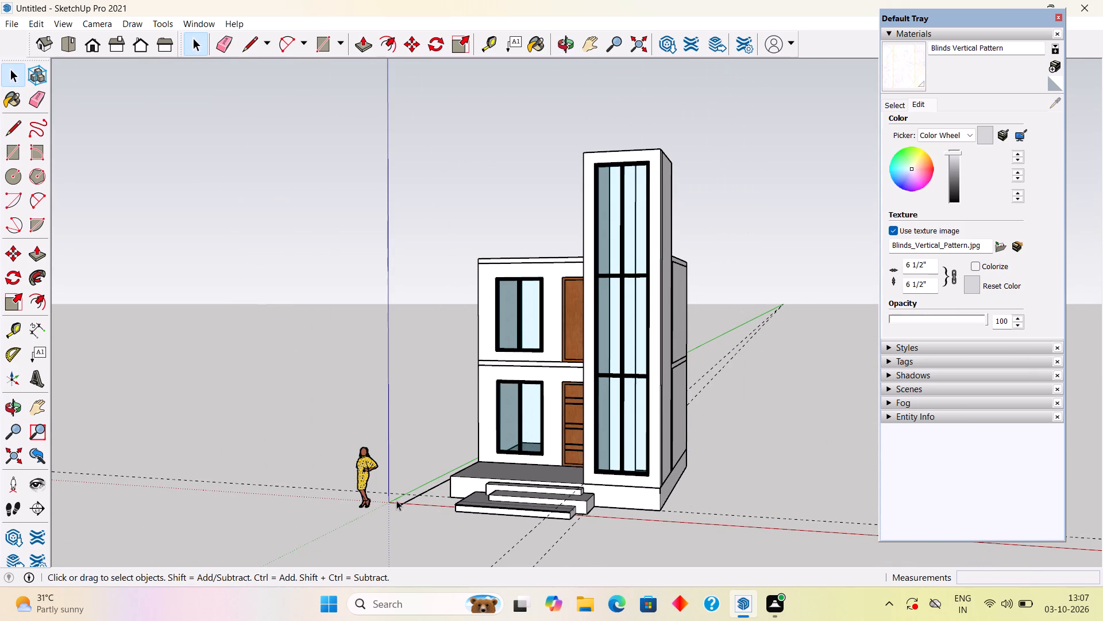
click(403, 502)
key(Delete)
middle_drag(408, 497, 472, 524)
scroll(471, 520, down, 5)
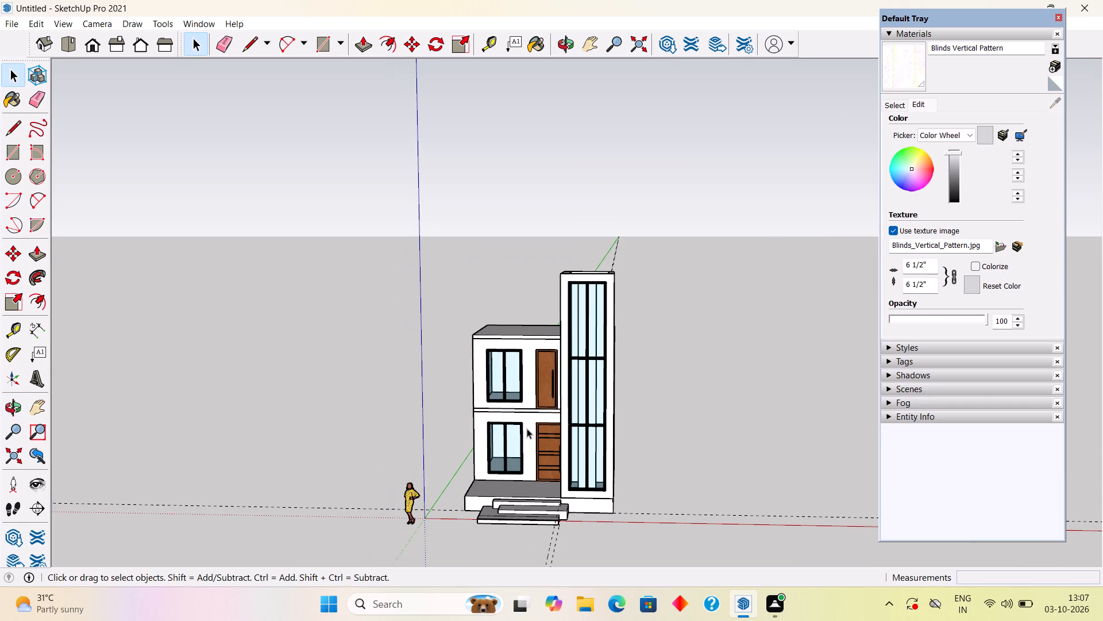
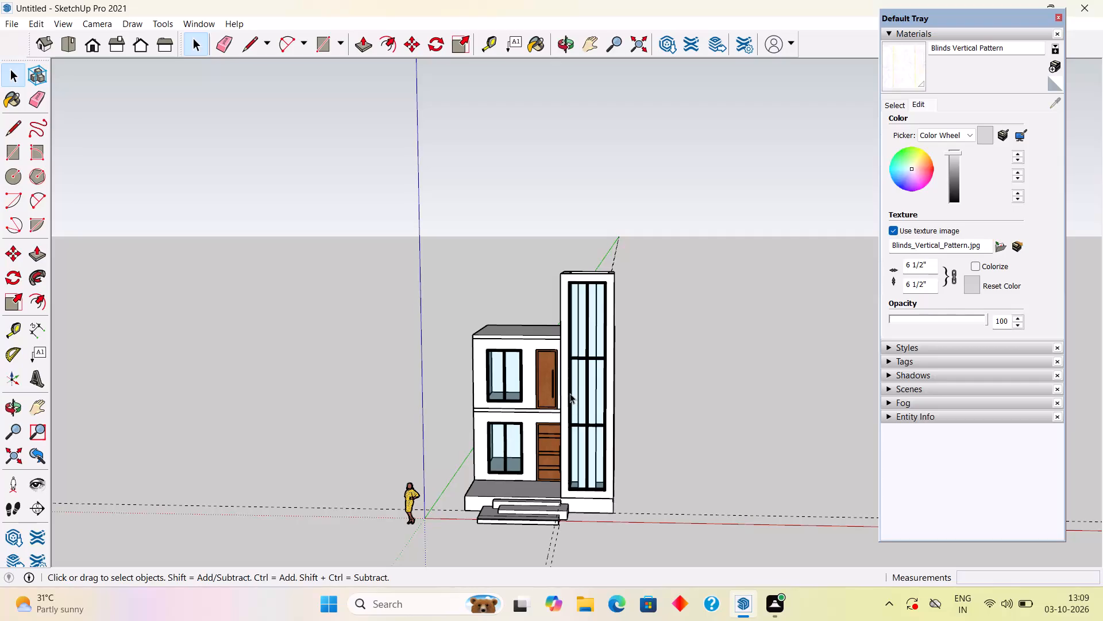
Place a construction guide on the ground parallel to the tower's front base edge, offset 1' outward.
scroll(472, 333, down, 4)
scroll(515, 493, up, 10)
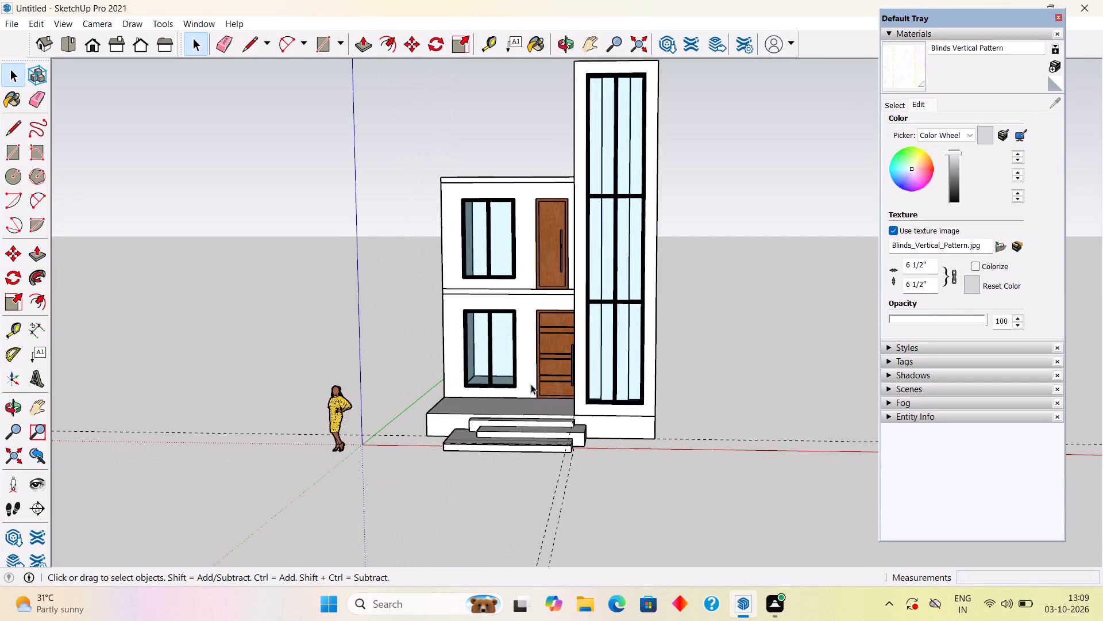
middle_drag(541, 341, 595, 382)
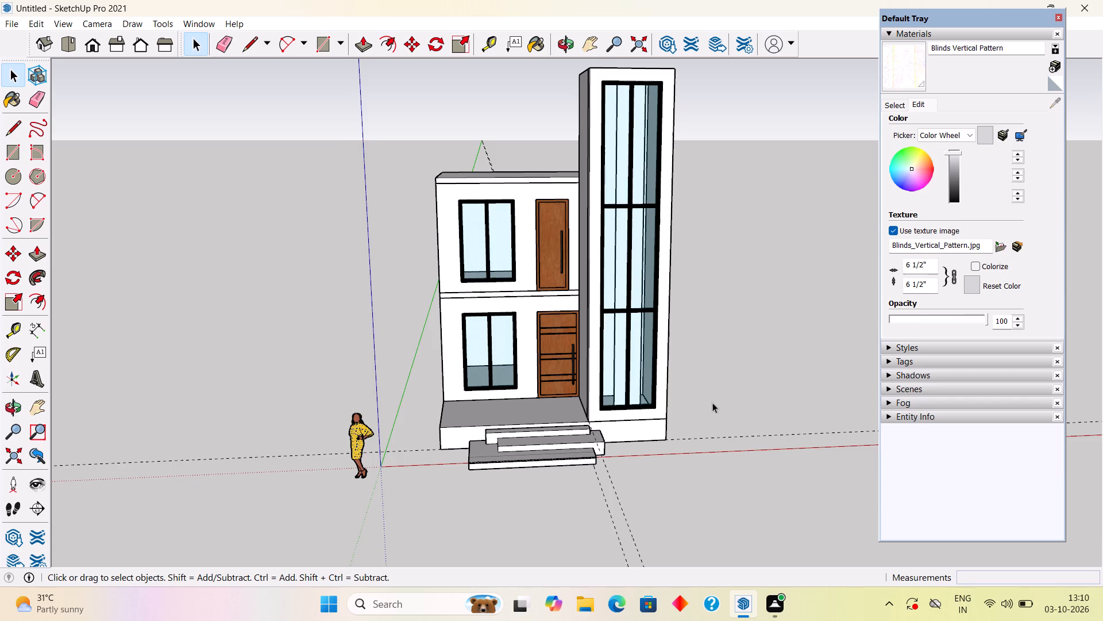
scroll(645, 452, up, 17)
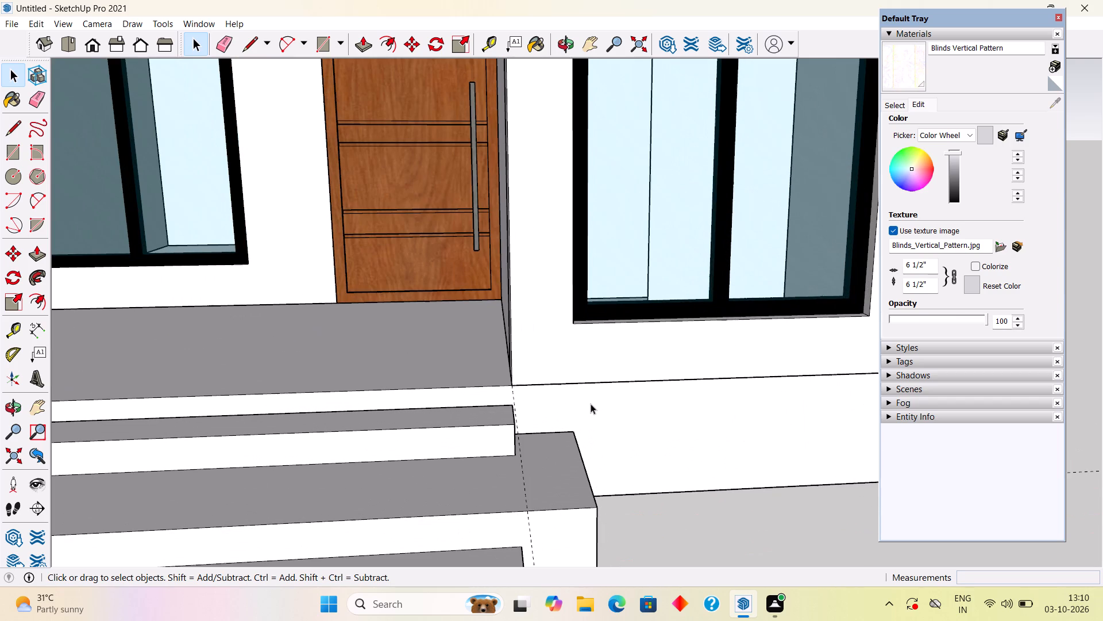
middle_drag(557, 414, 527, 425)
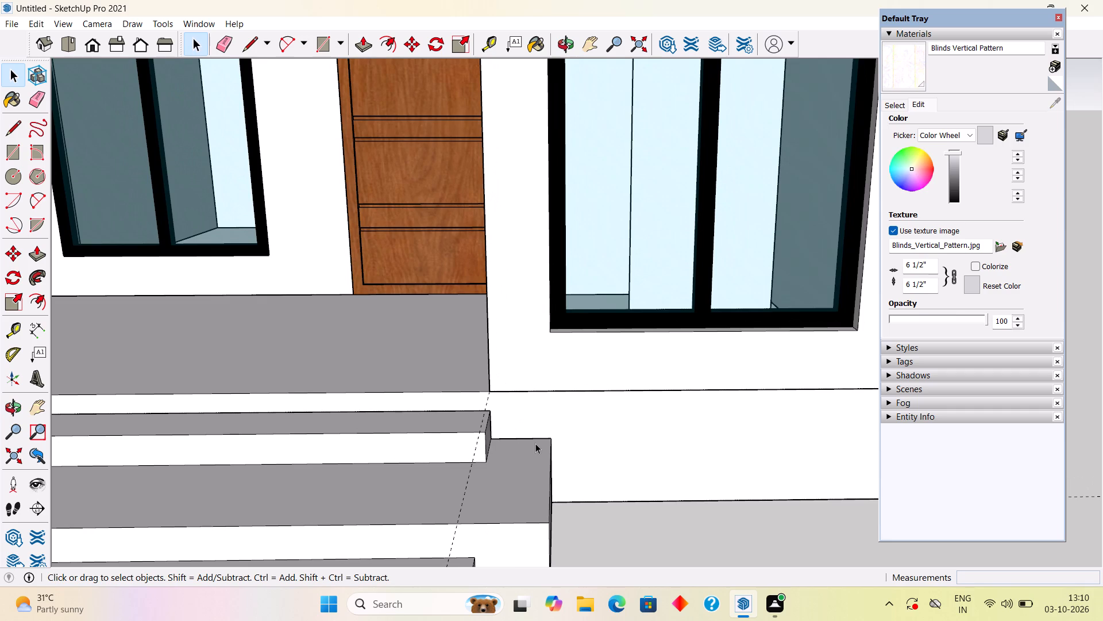
scroll(541, 440, down, 5)
scroll(643, 562, up, 4)
middle_drag(595, 466, 450, 417)
middle_drag(494, 451, 514, 488)
scroll(514, 488, down, 7)
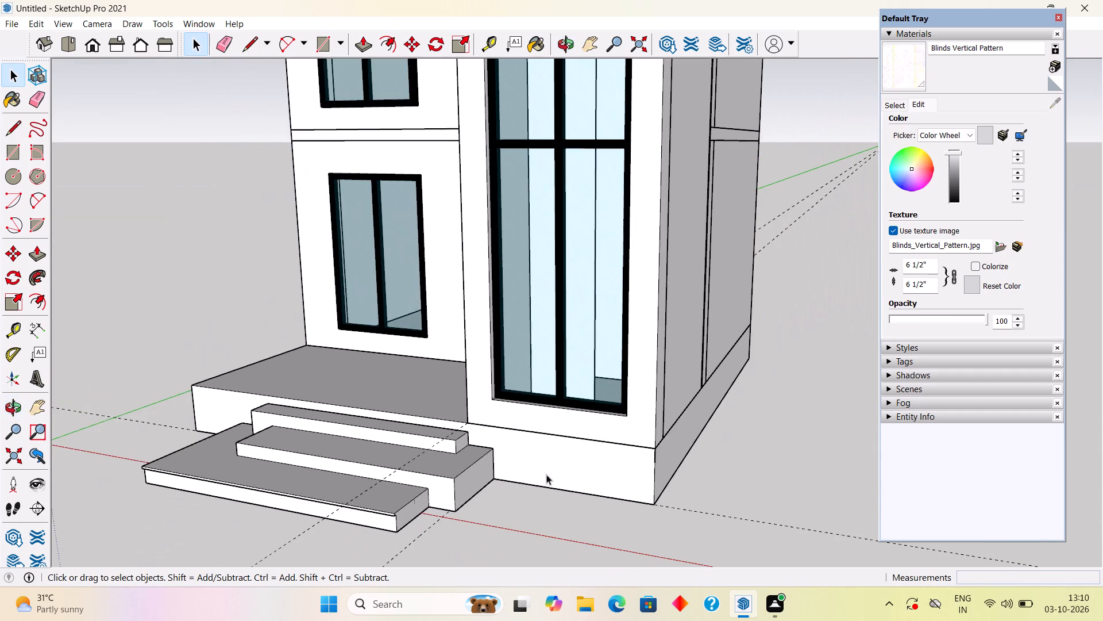
scroll(631, 513, up, 2)
key(t)
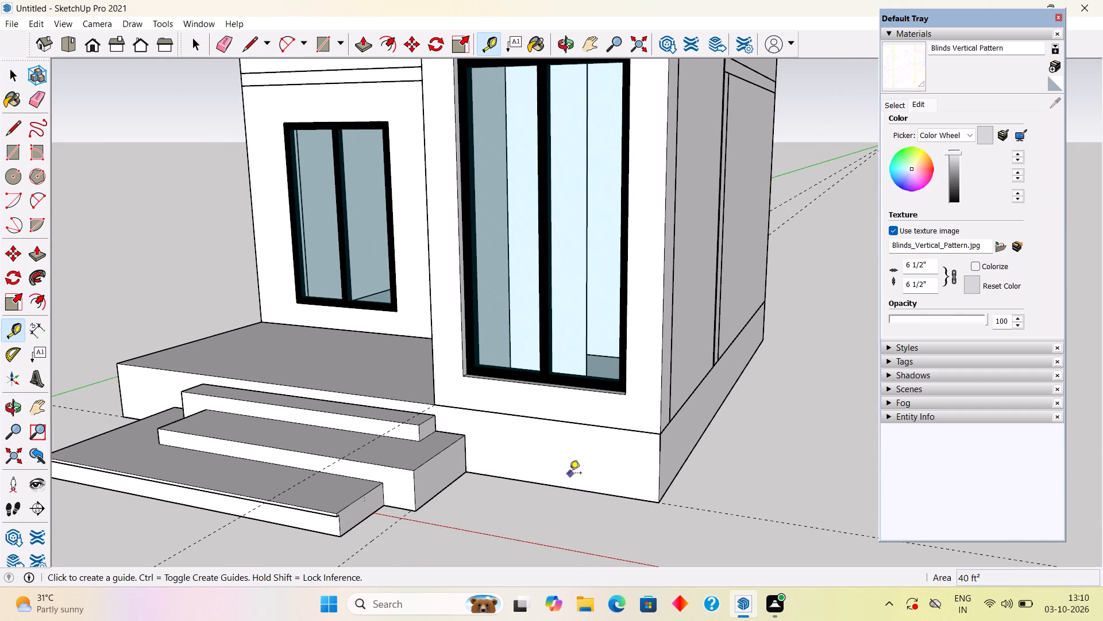
click(573, 486)
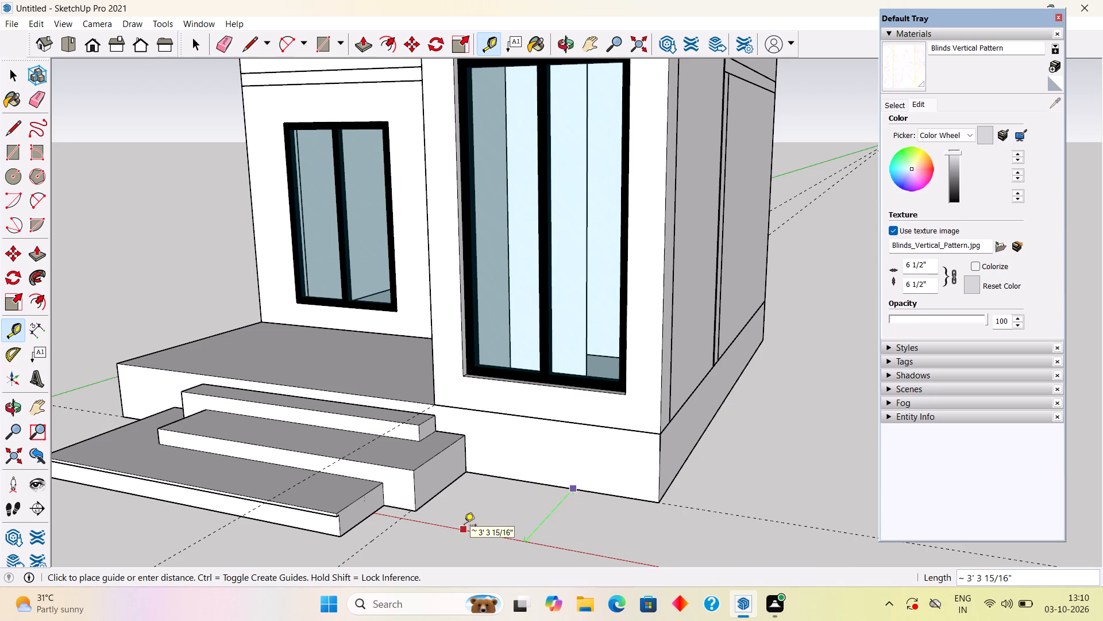
text(1')
key(Return)
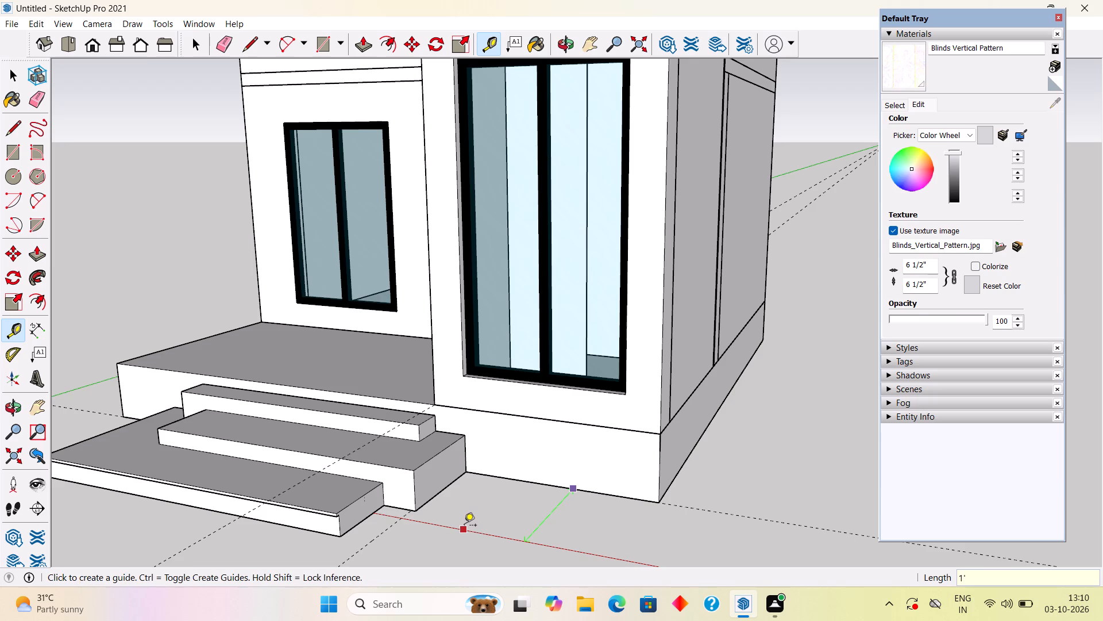
key(space)
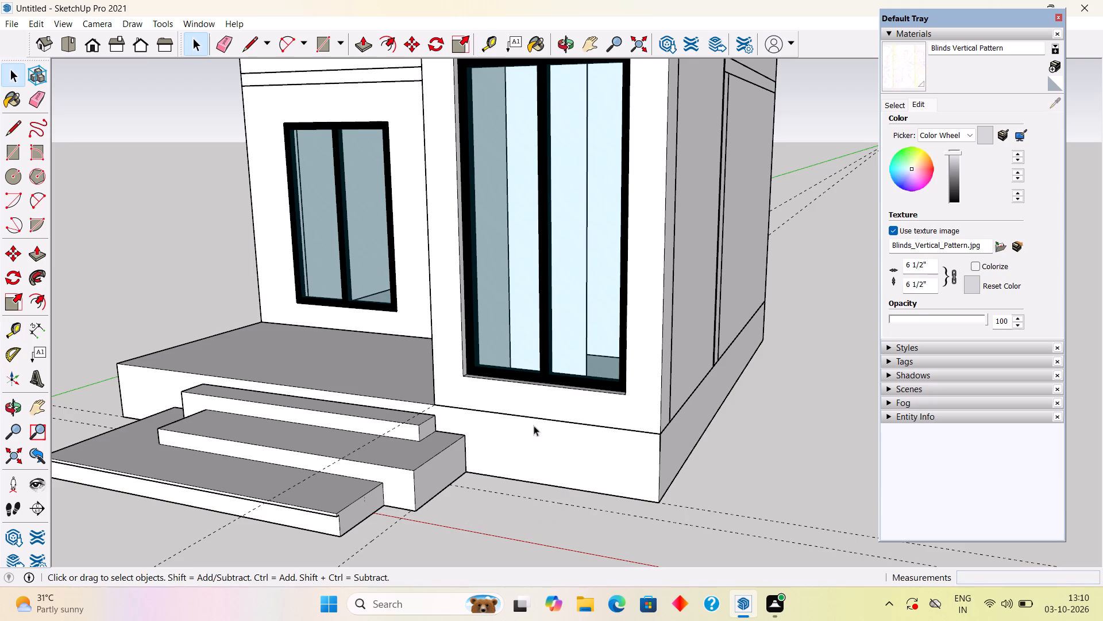
Measure the depth of the upper entrance step at its tower-side end.
middle_drag(549, 448, 572, 514)
scroll(572, 514, down, 5)
scroll(793, 346, down, 2)
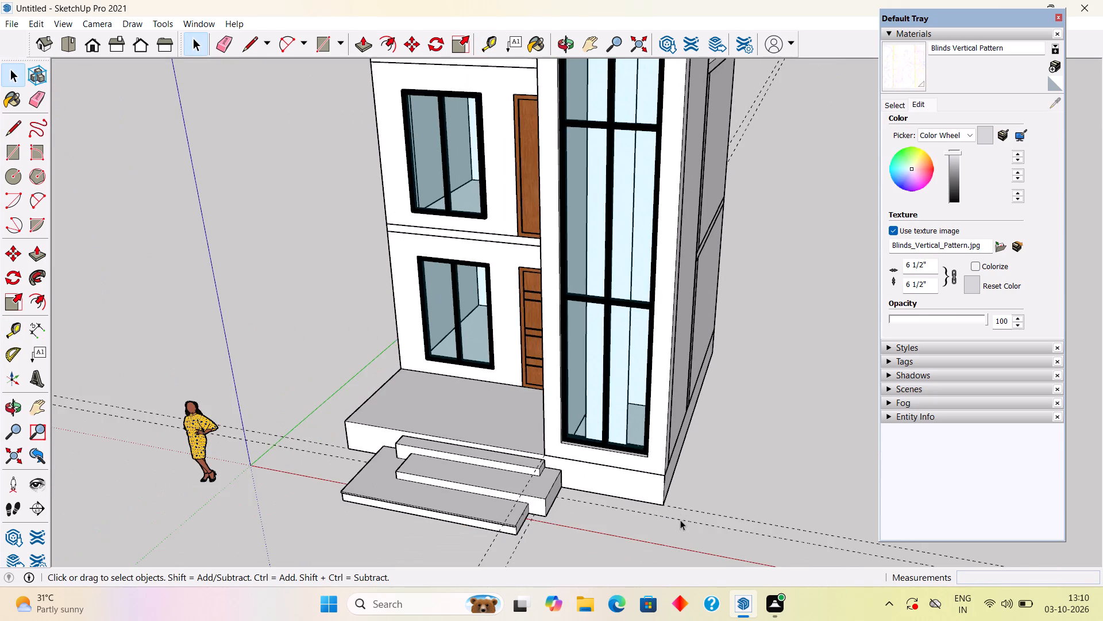
scroll(680, 528, up, 10)
key(r)
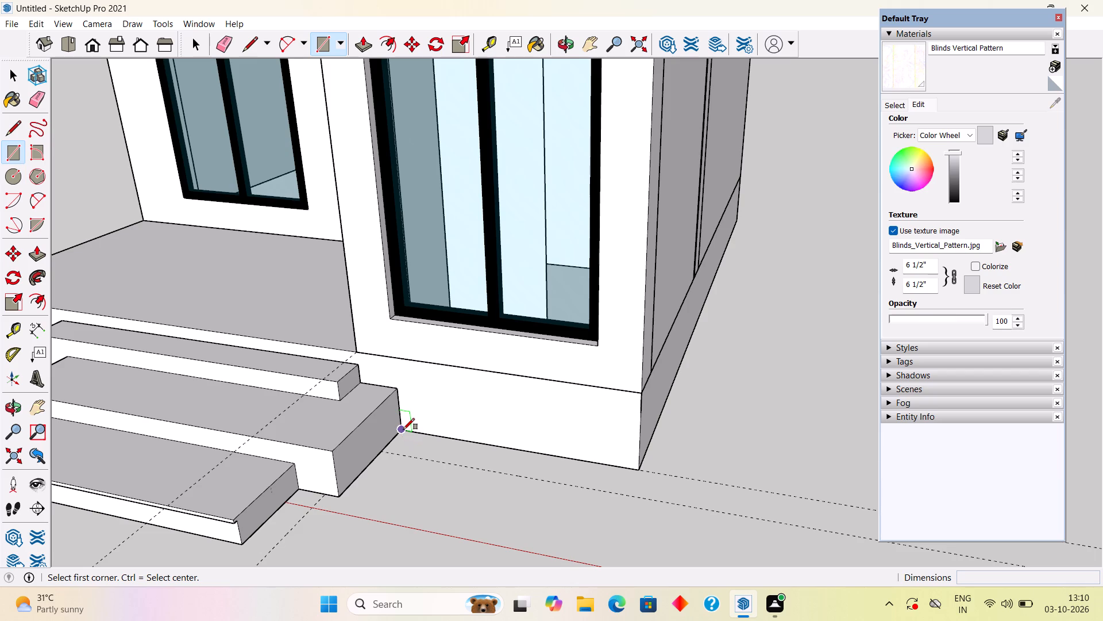
key(space)
scroll(539, 453, up, 3)
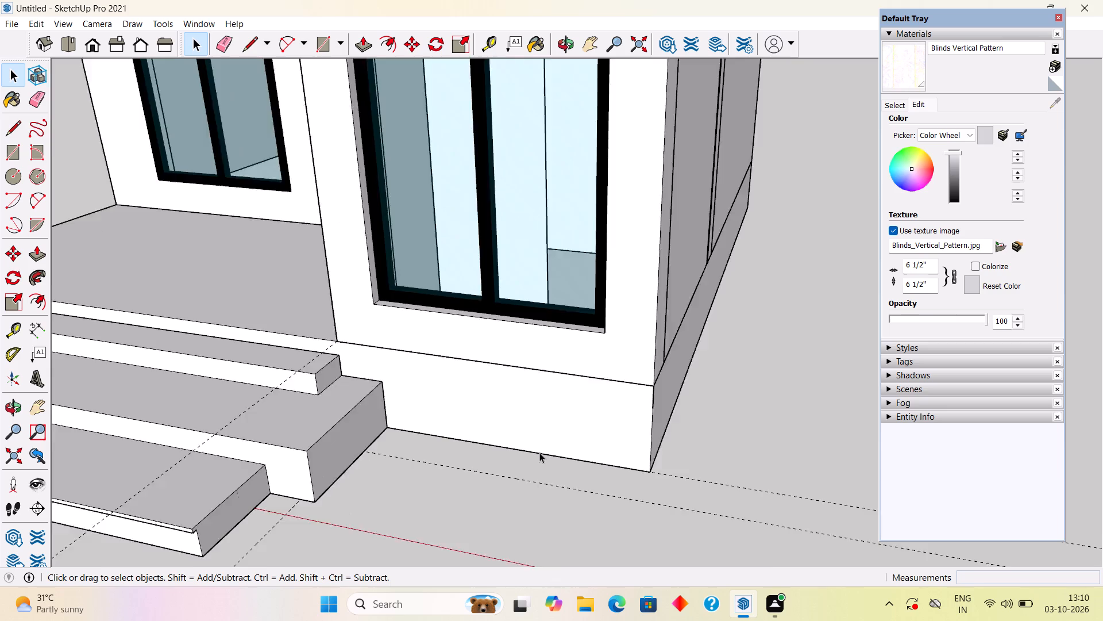
scroll(539, 453, up, 5)
middle_drag(527, 458, 487, 471)
scroll(488, 471, down, 2)
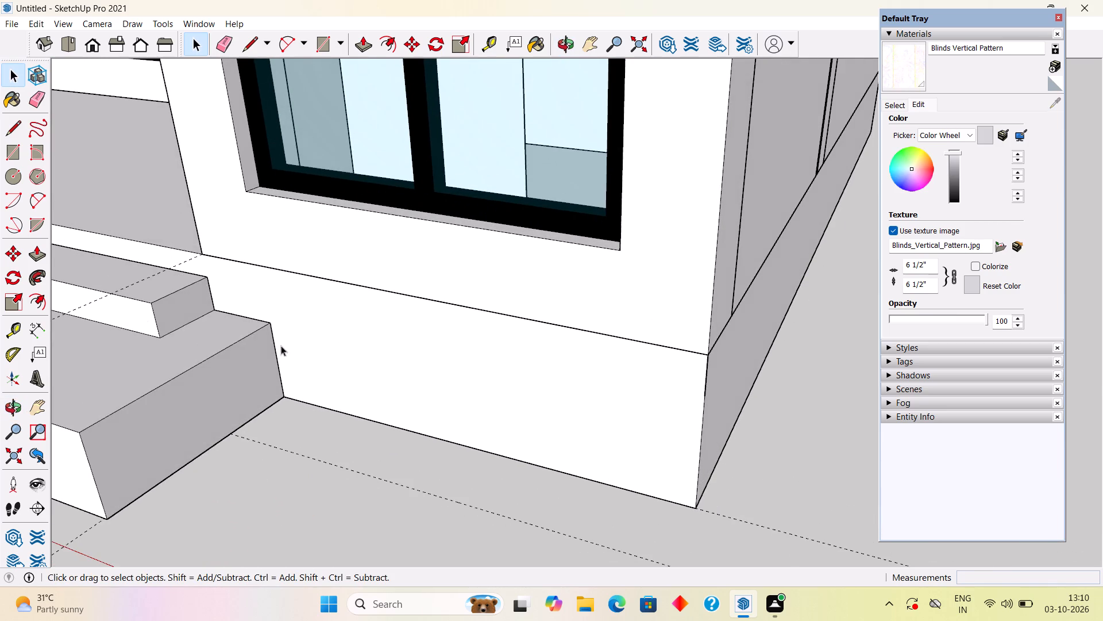
scroll(241, 324, up, 5)
key(t)
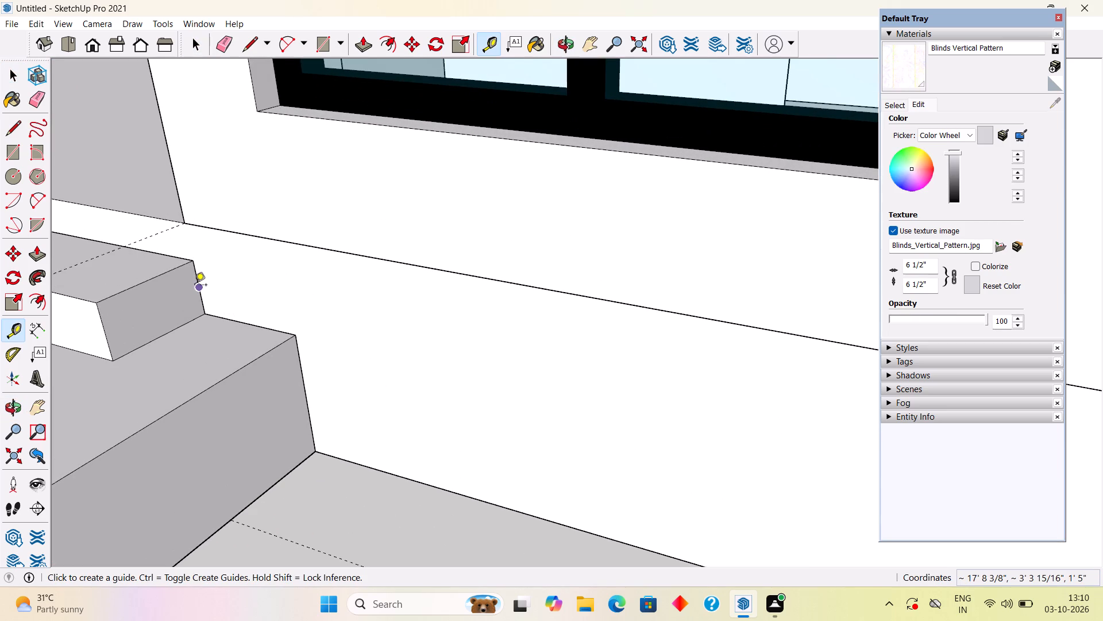
click(202, 301)
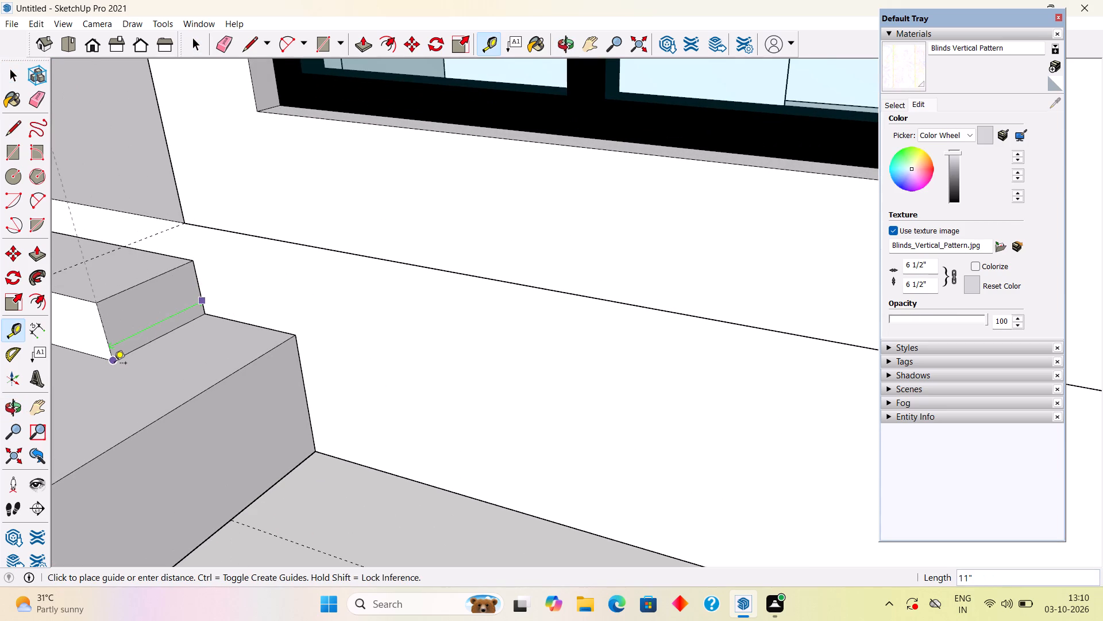
key(space)
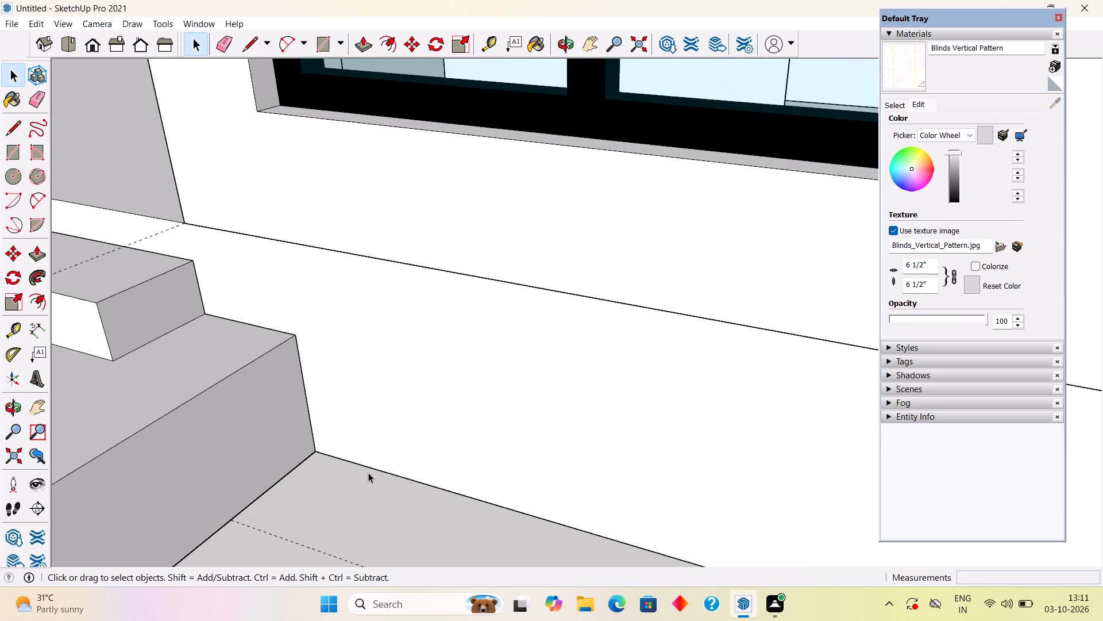
Place a second guide on the ground parallel to the tower's front base edge, offset 9" outward.
key(t)
click(382, 473)
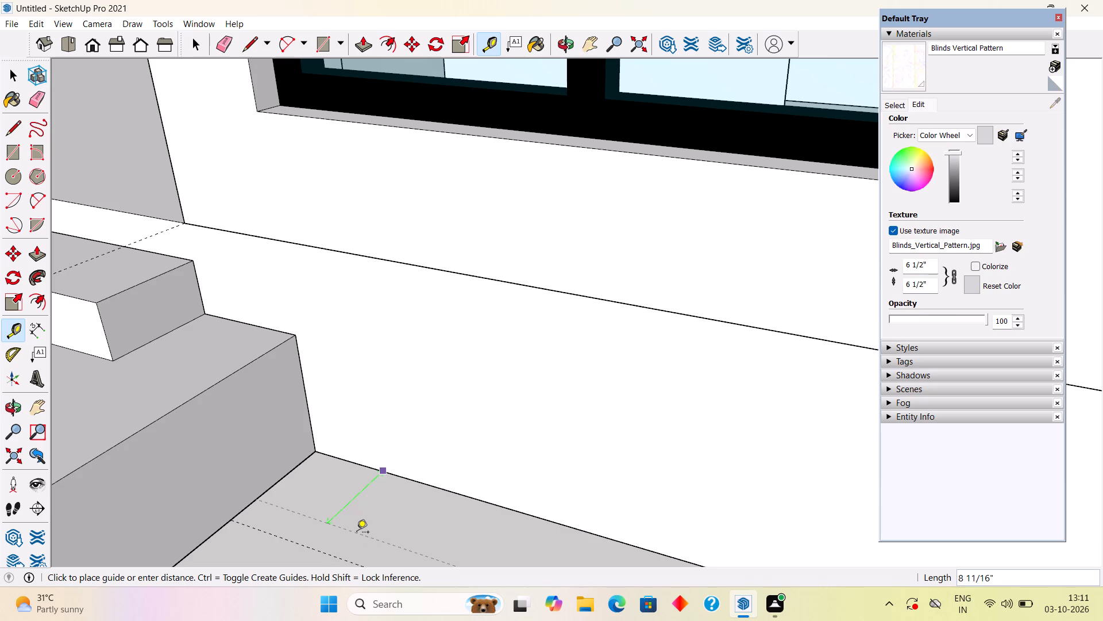
text(9")
key(Return)
key(space)
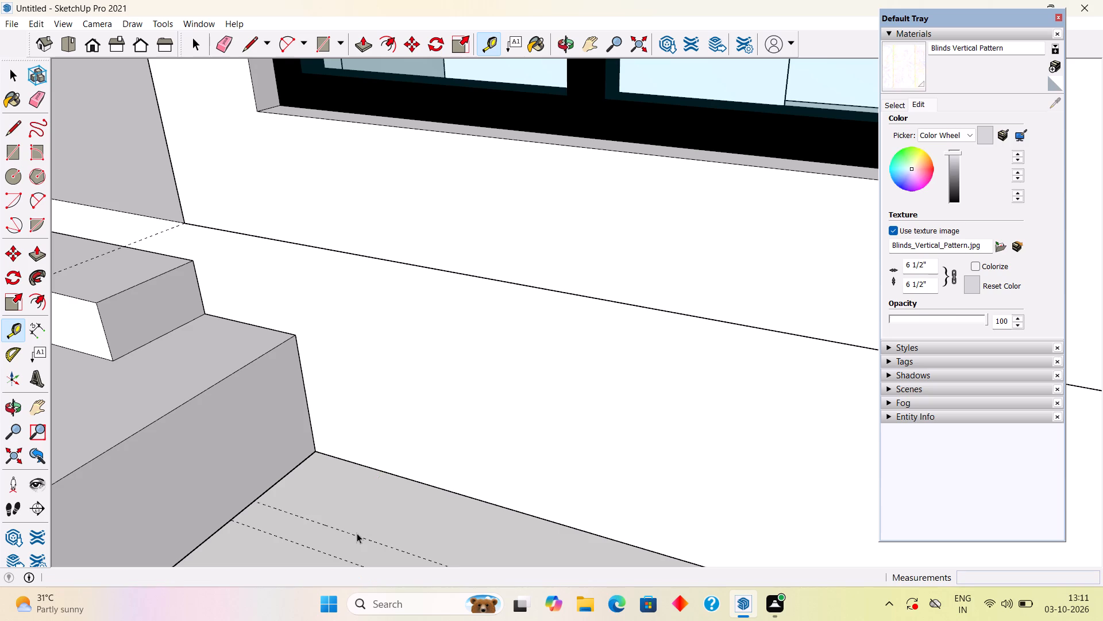
Add a guide line along the bottom edge of the tower's outer side wall, extending past its front corner.
scroll(361, 505, down, 12)
scroll(552, 544, up, 3)
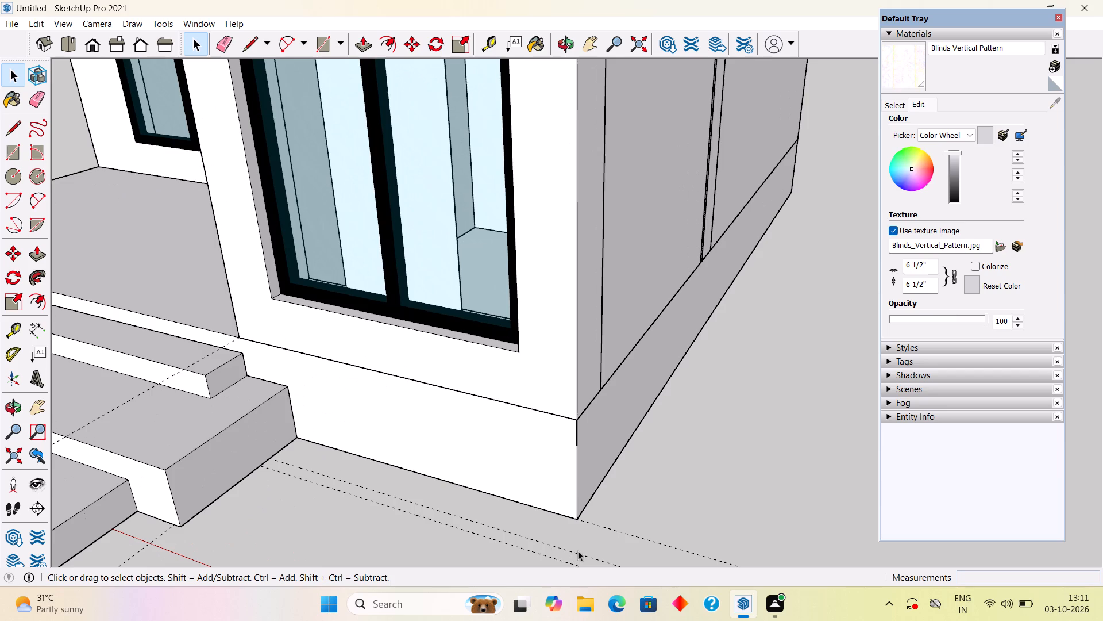
middle_drag(580, 524, 609, 493)
key(t)
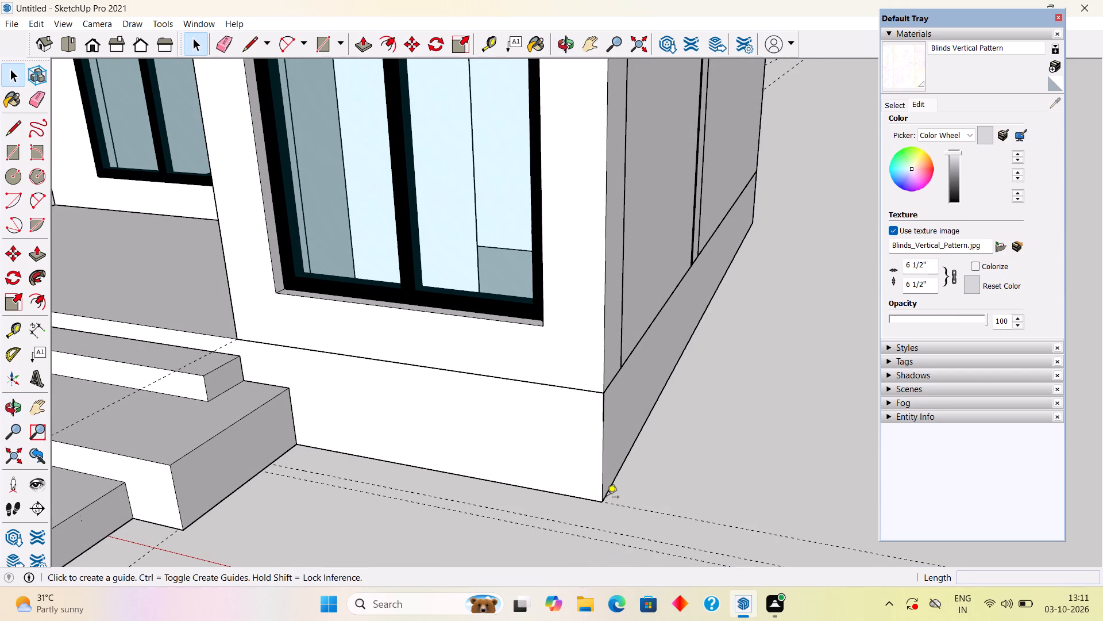
double_click(610, 486)
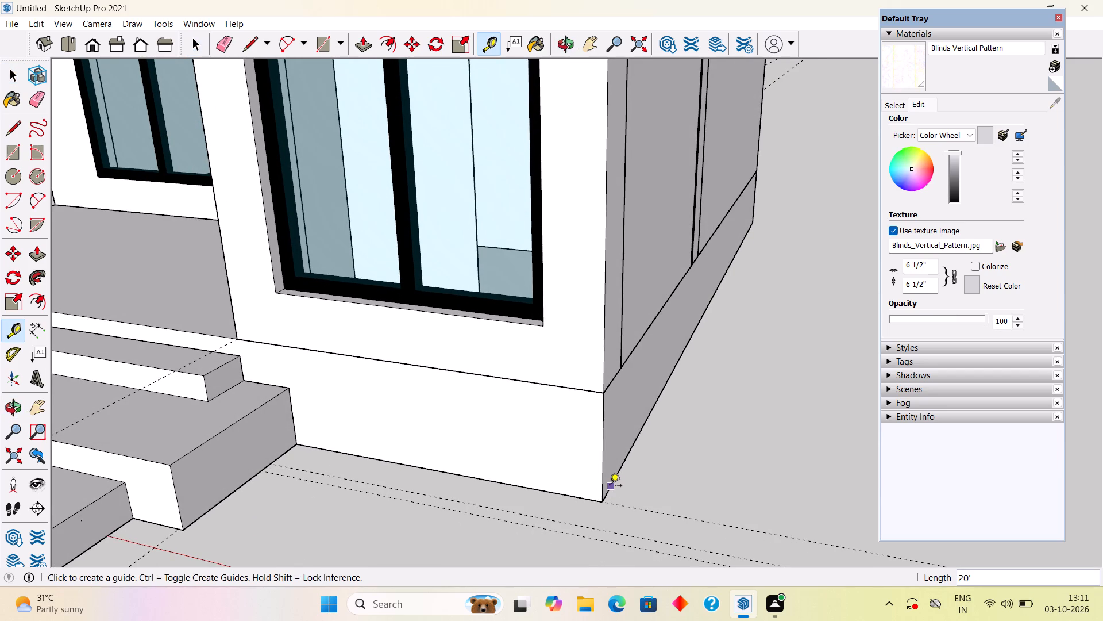
key(space)
Draw a 6' by 9" rectangle on the ground along the tower's front and pull it up 2' to the plinth top.
text(r)
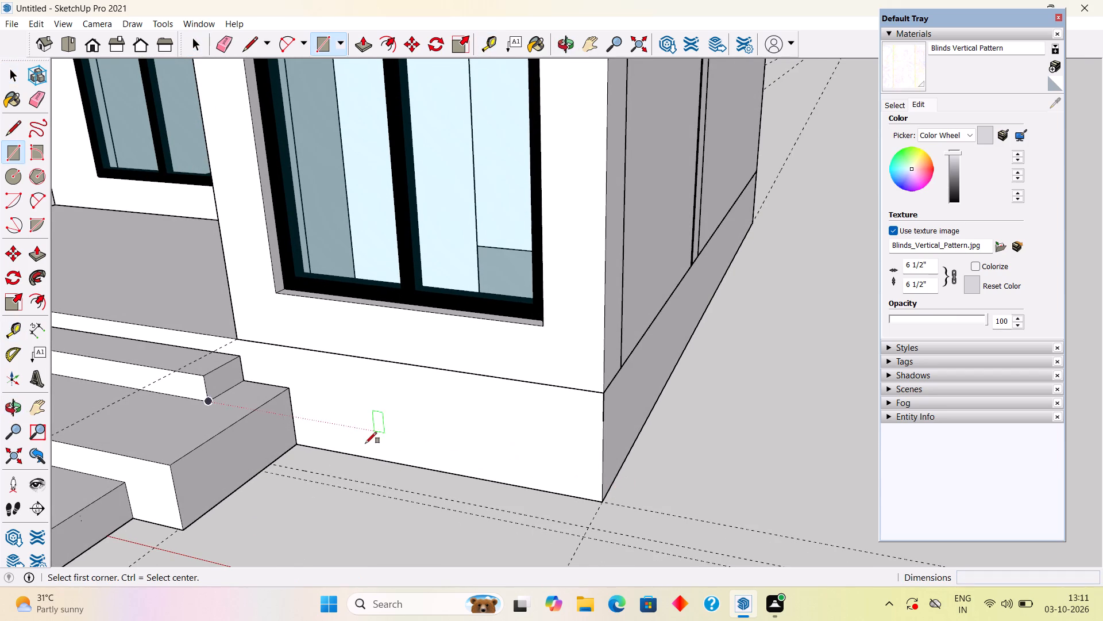
click(301, 442)
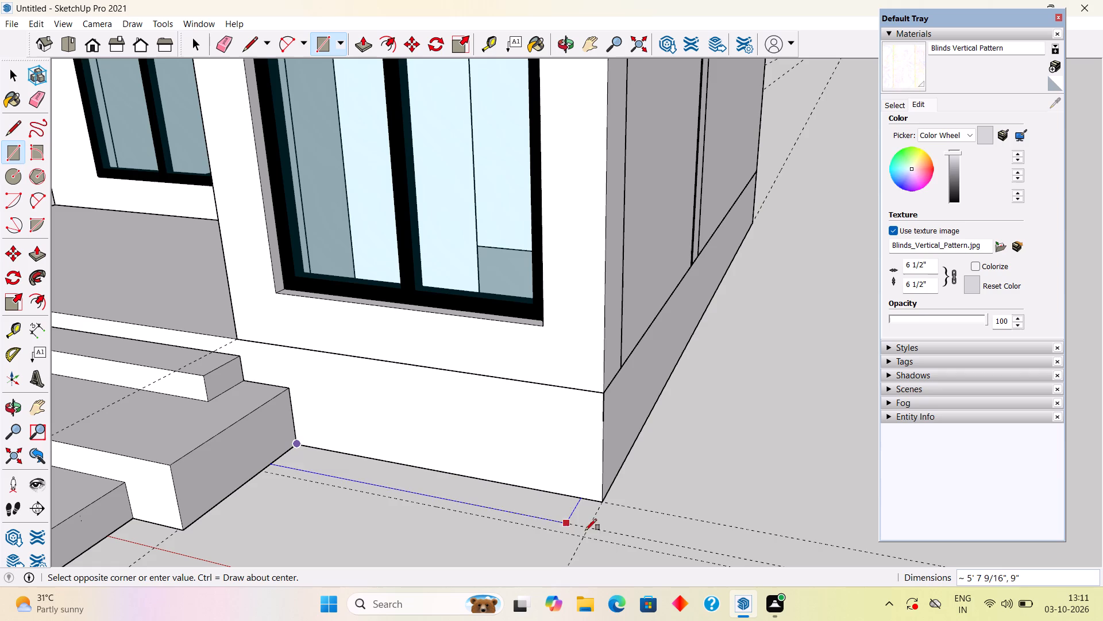
click(591, 528)
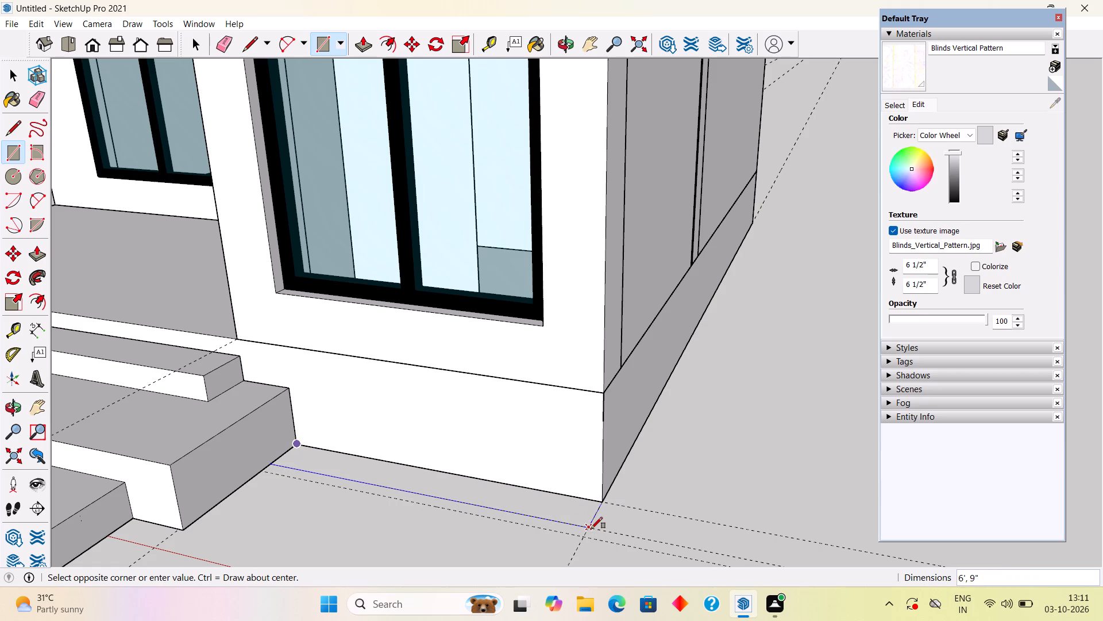
key(p)
click(561, 511)
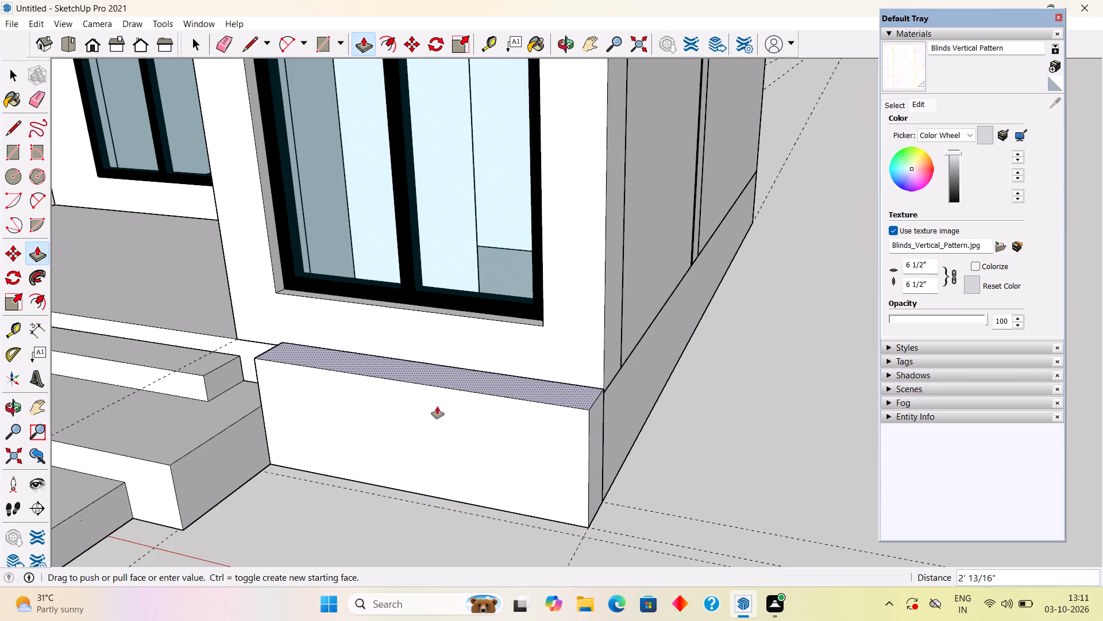
click(606, 388)
Extend the new block's step-side end face 1' to meet the tower's corner beside the entrance.
middle_drag(285, 431, 827, 384)
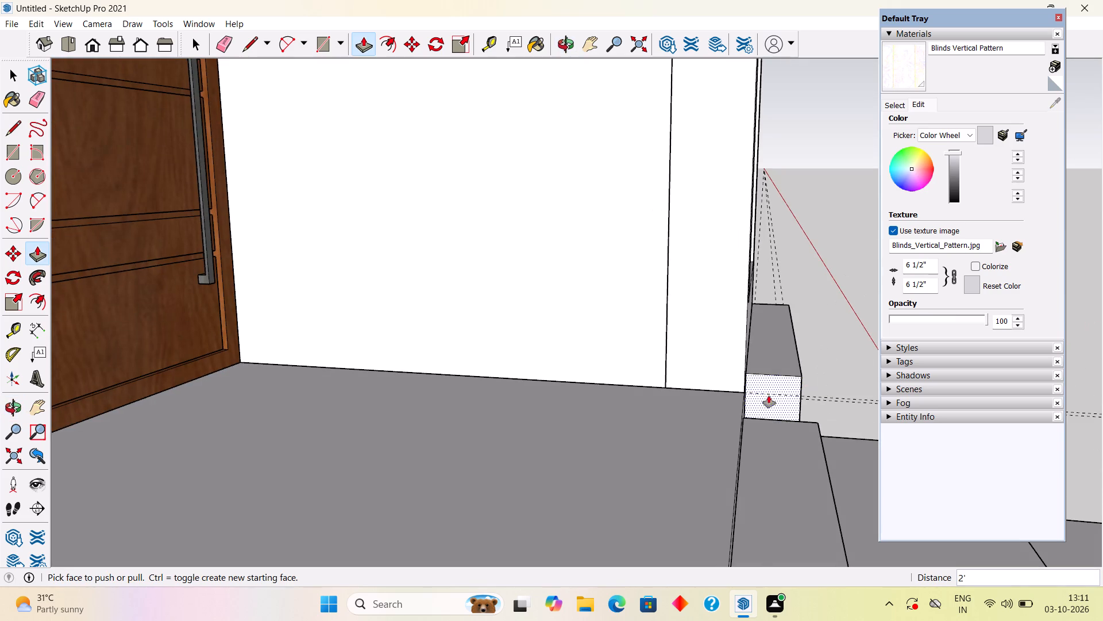
middle_drag(768, 396, 473, 348)
click(507, 376)
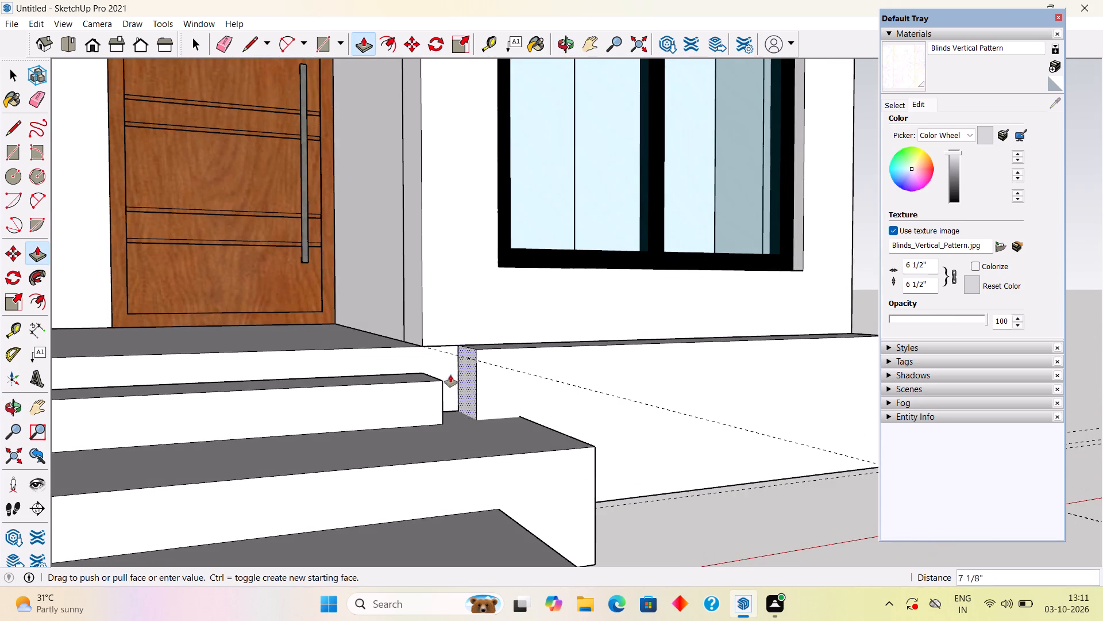
click(425, 331)
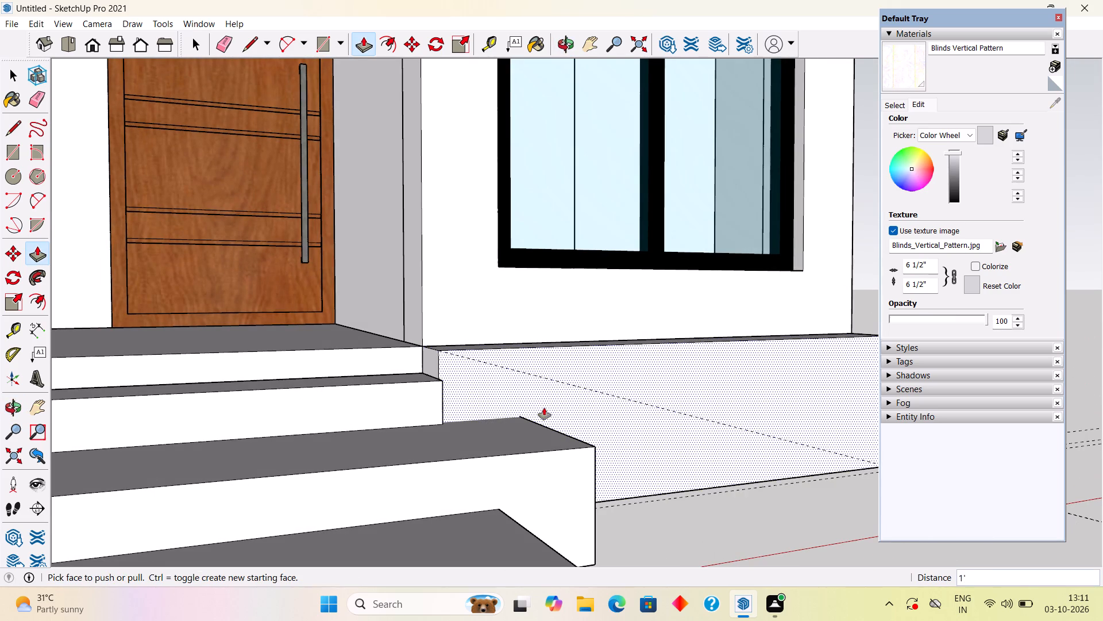
Make a group from all the connected geometry of the new block in front of the tower.
key(space)
triple_click(583, 420)
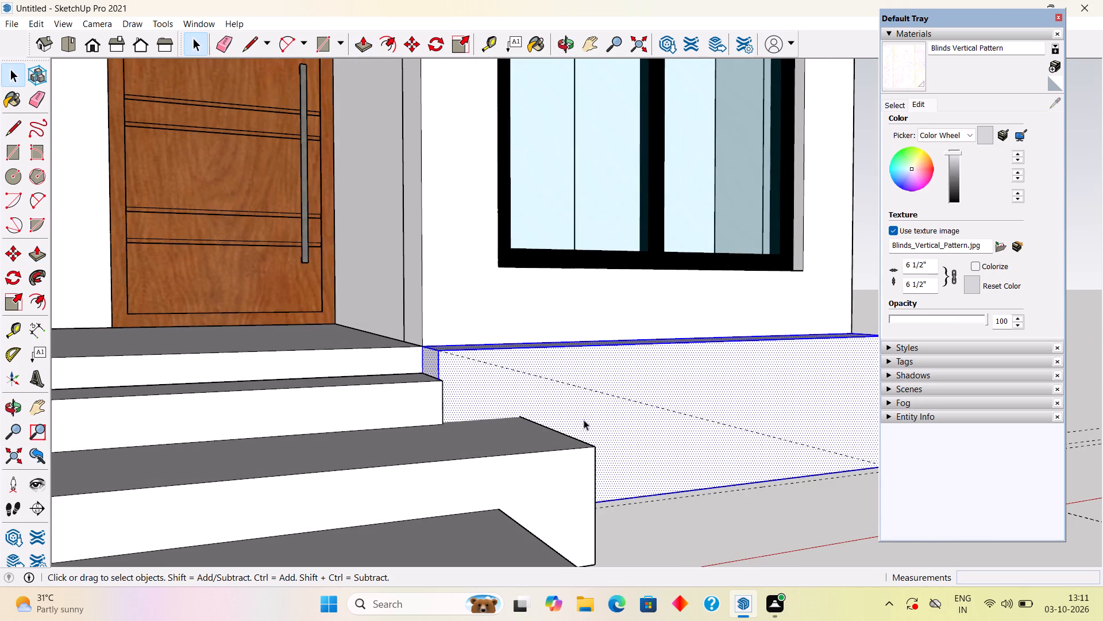
right_click(584, 420)
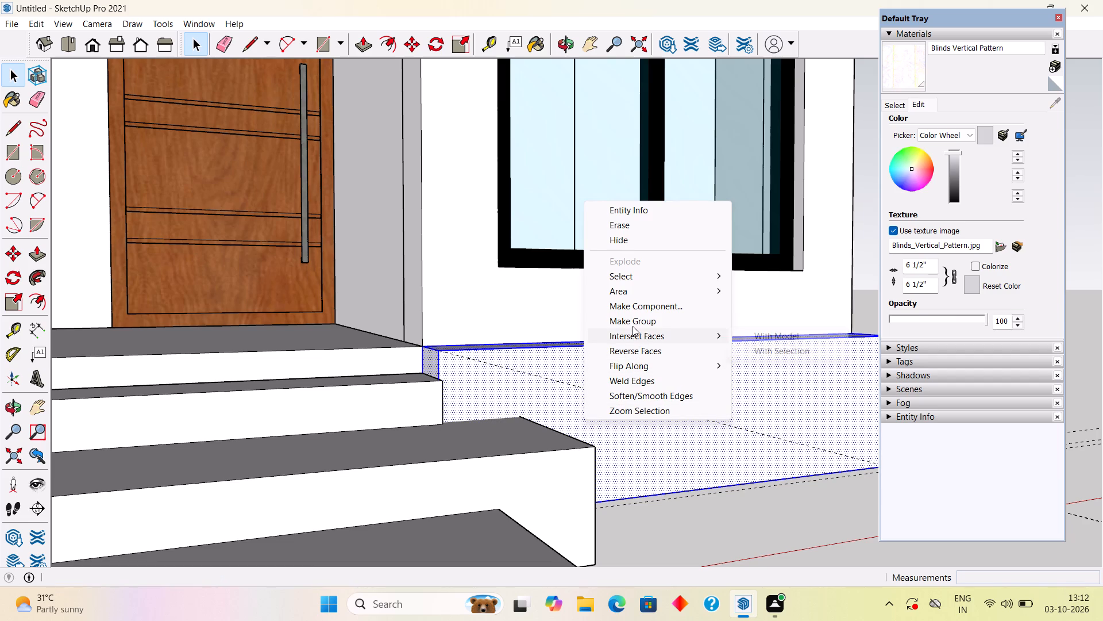
click(633, 324)
middle_drag(658, 330, 480, 344)
scroll(483, 345, down, 6)
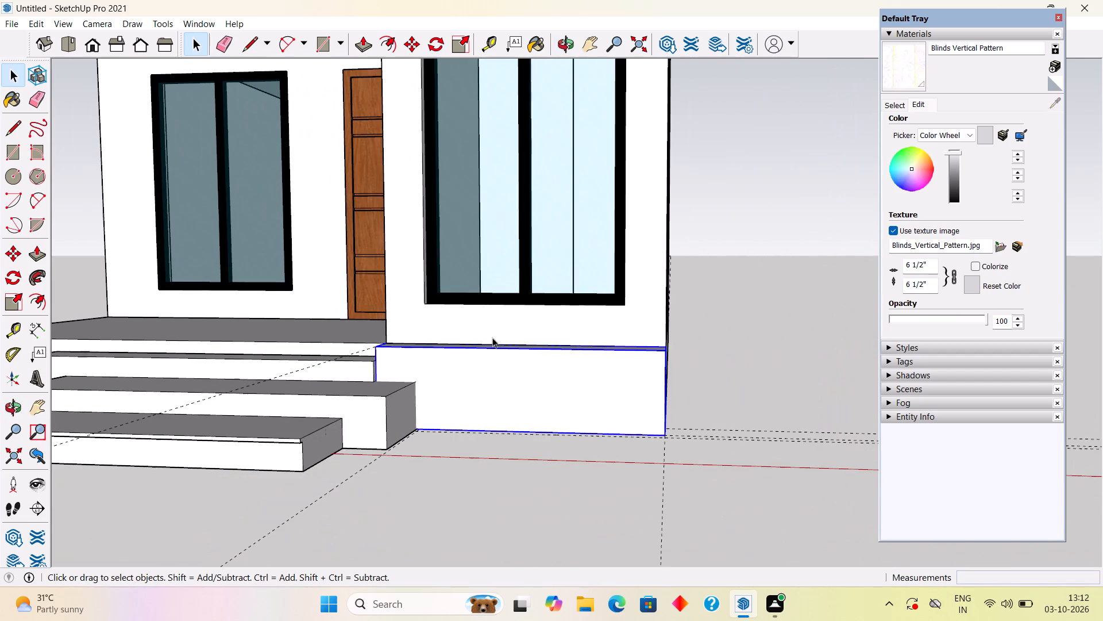
click(700, 411)
Examine how the grouped block meets the entrance steps and the tower base from several angles.
scroll(553, 432, up, 4)
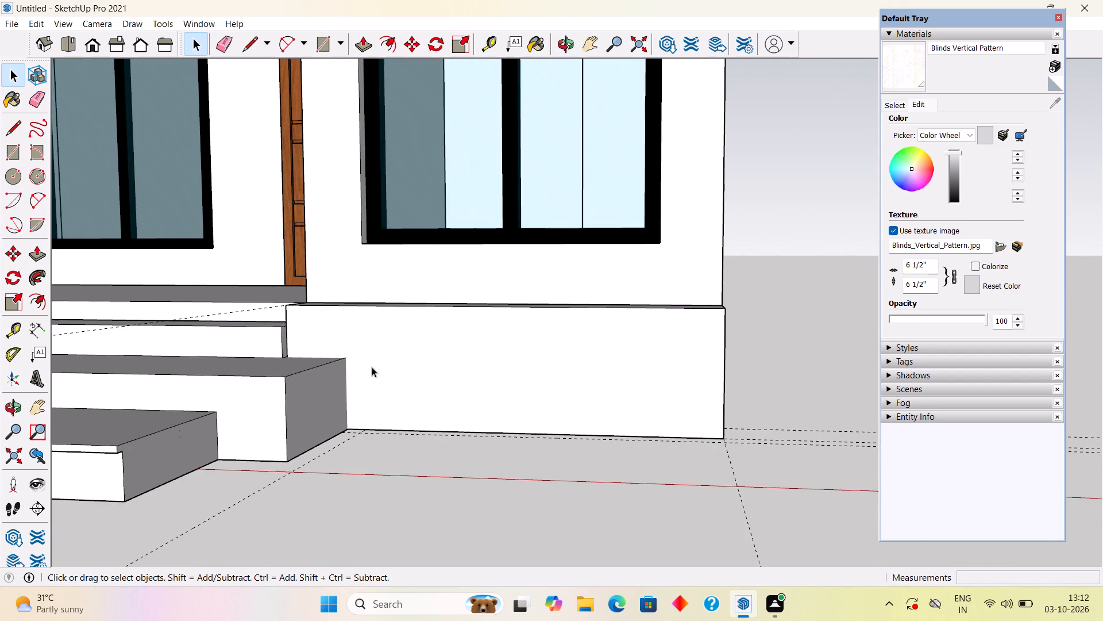
middle_drag(371, 365, 304, 484)
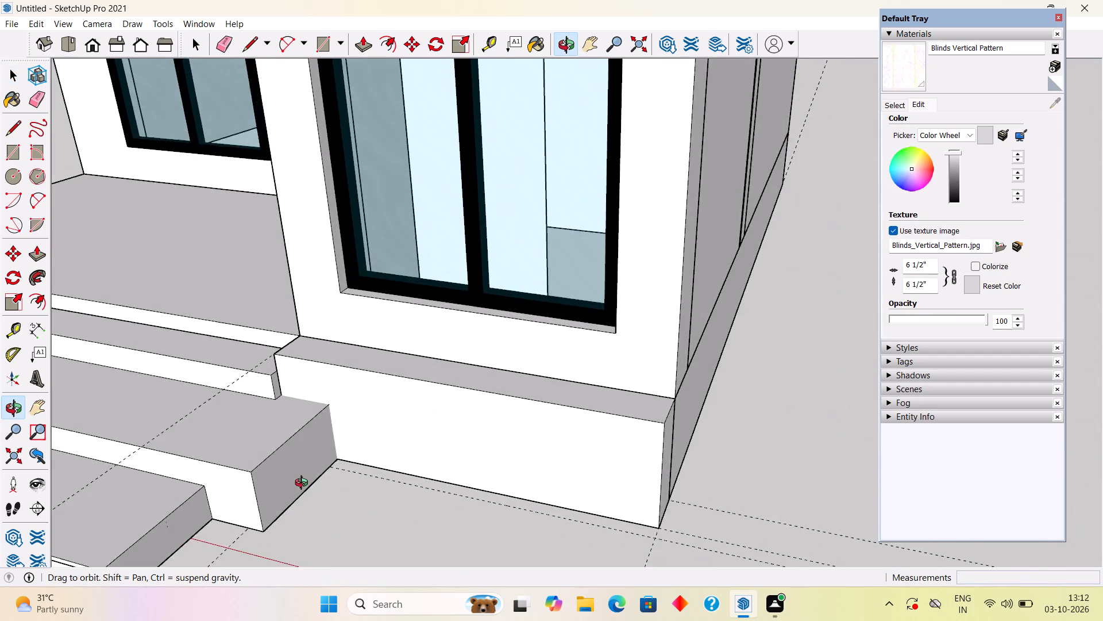
middle_drag(304, 484, 412, 415)
scroll(407, 396, down, 6)
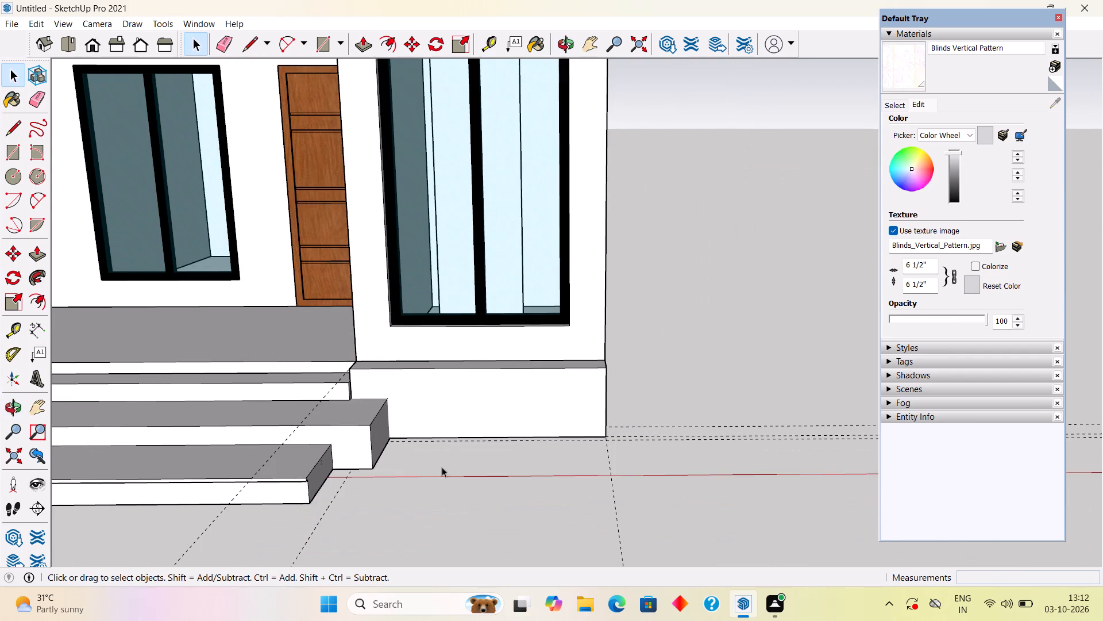
middle_drag(442, 474, 405, 395)
scroll(405, 395, down, 6)
middle_drag(402, 415, 515, 526)
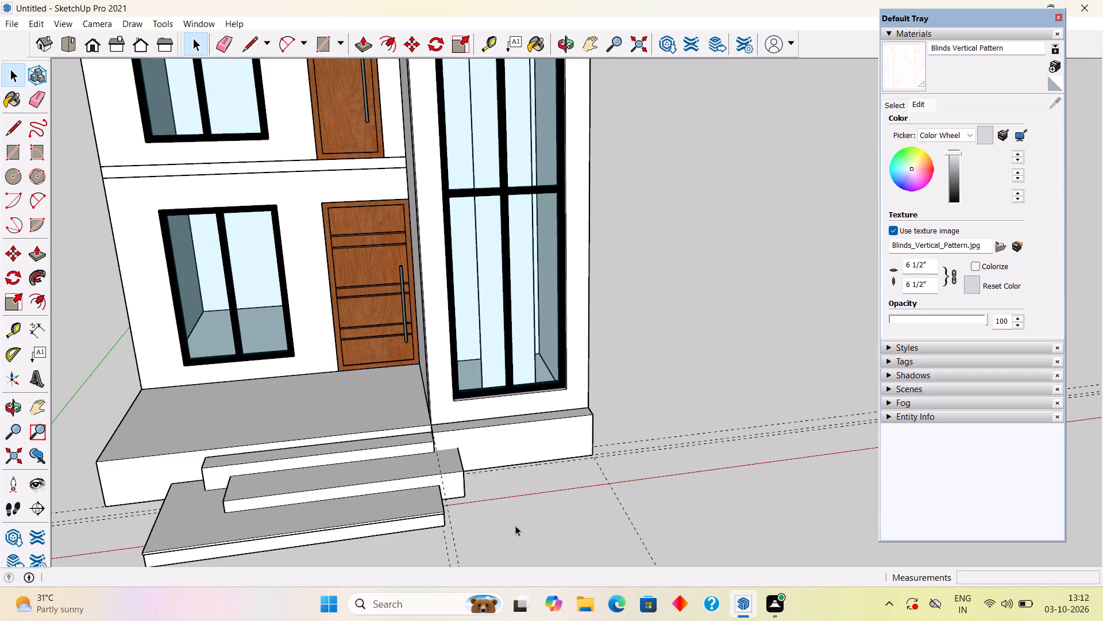
Examine how the low block, the entrance steps and the tower's front wall line up, from the front, side and close up.
scroll(553, 499, down, 5)
scroll(471, 420, down, 9)
middle_drag(356, 408, 272, 357)
scroll(394, 373, up, 6)
scroll(445, 464, up, 2)
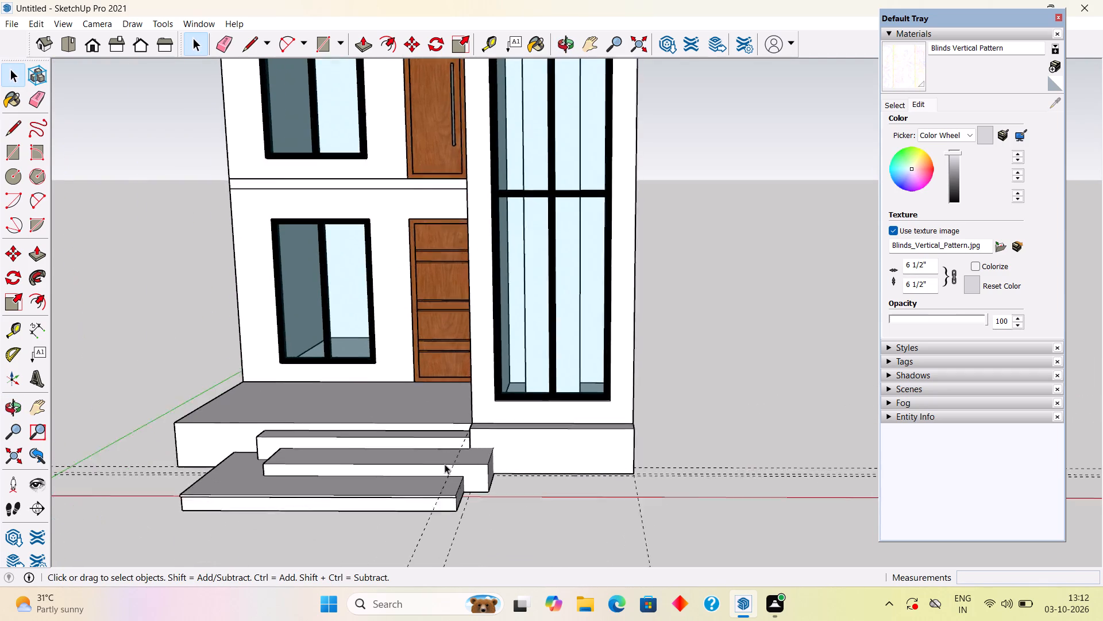
scroll(445, 464, up, 2)
scroll(677, 570, up, 1)
middle_drag(634, 551, 409, 459)
scroll(409, 459, down, 3)
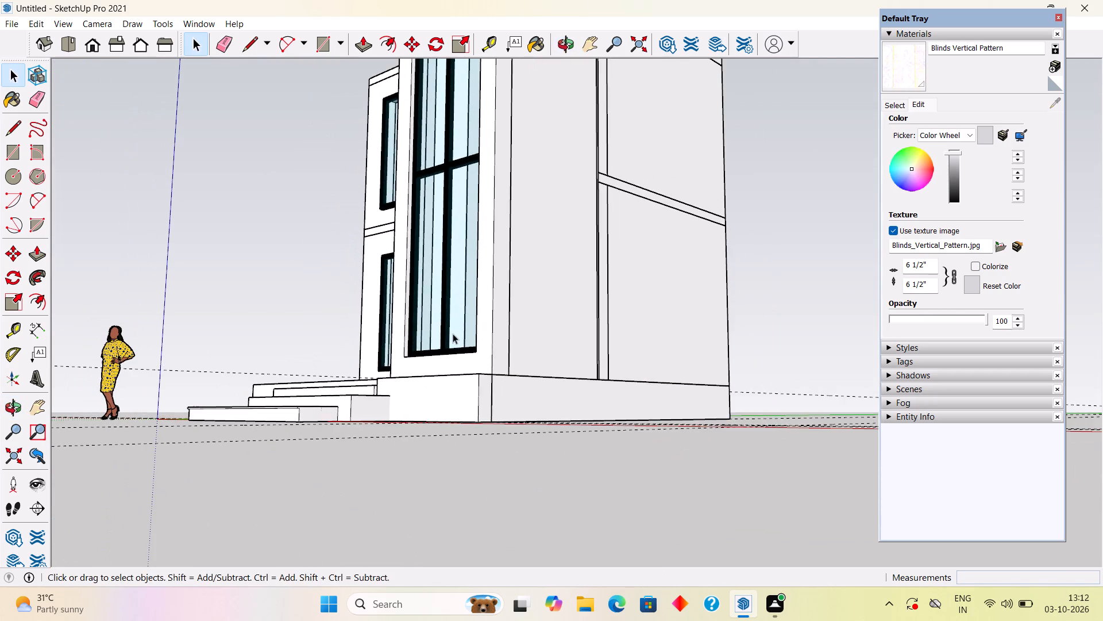
middle_drag(453, 333, 396, 309)
scroll(450, 408, down, 1)
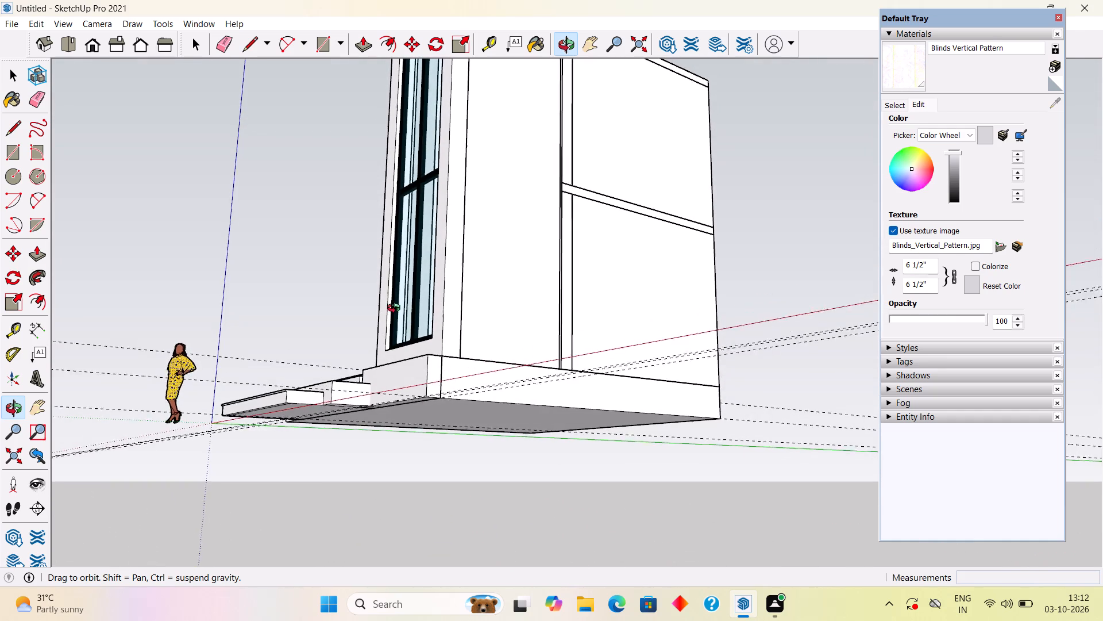
middle_drag(396, 309, 474, 336)
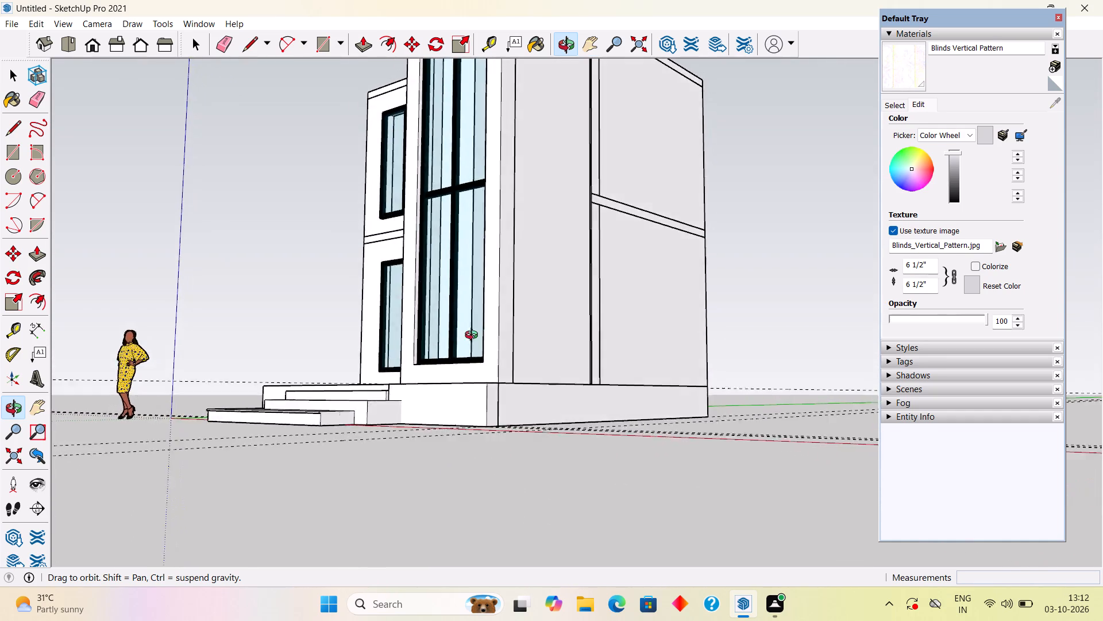
middle_drag(474, 336, 684, 335)
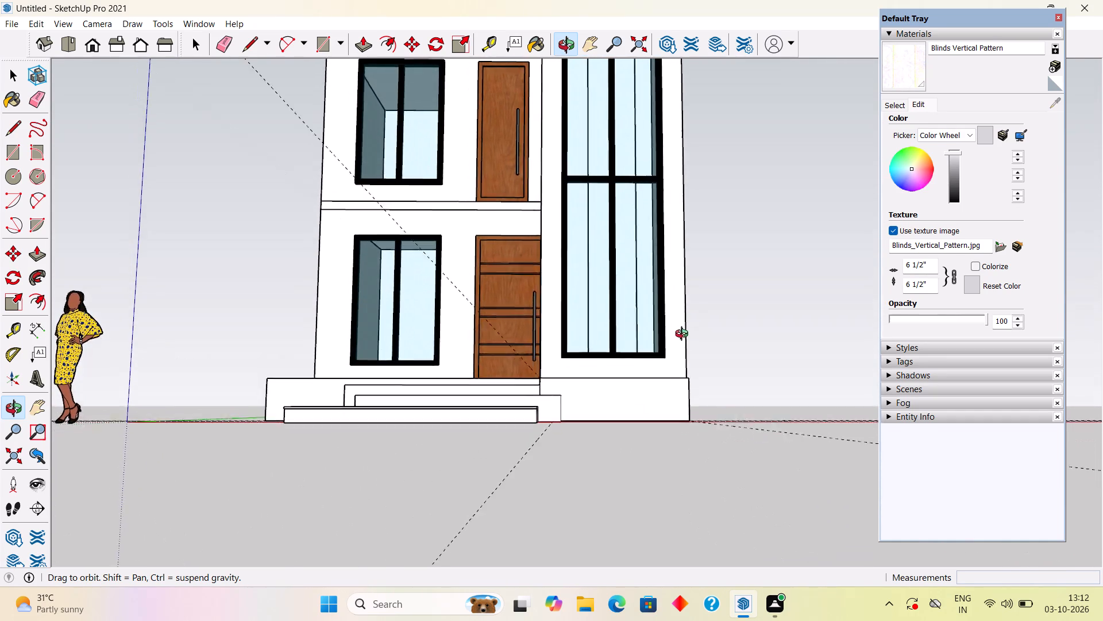
middle_drag(684, 335, 680, 361)
scroll(679, 362, down, 3)
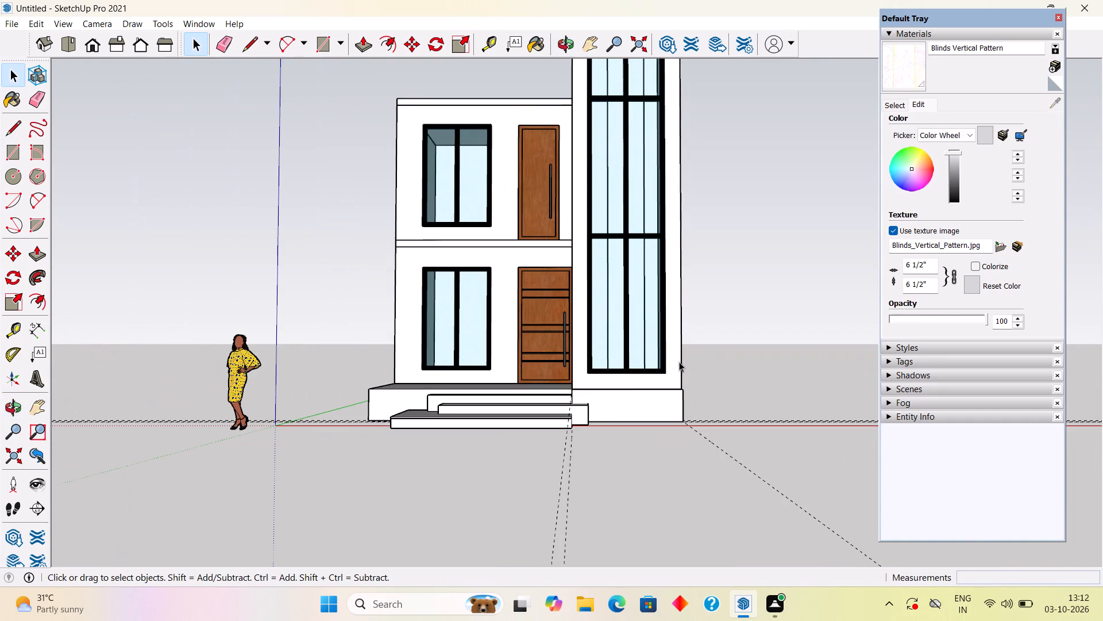
scroll(583, 423, up, 14)
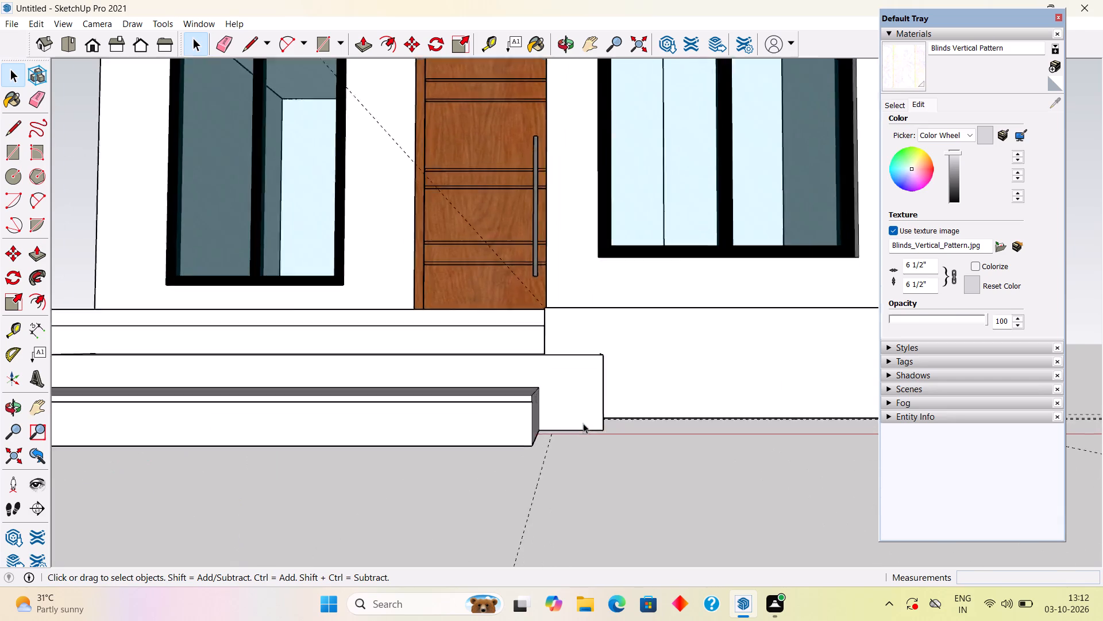
scroll(583, 423, up, 8)
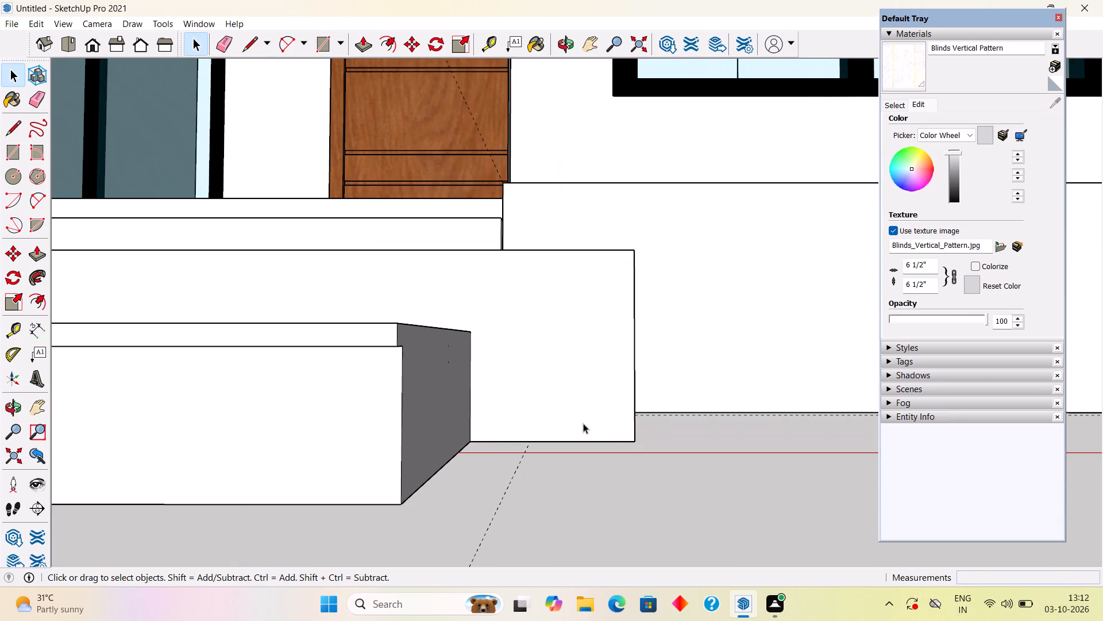
scroll(583, 423, down, 10)
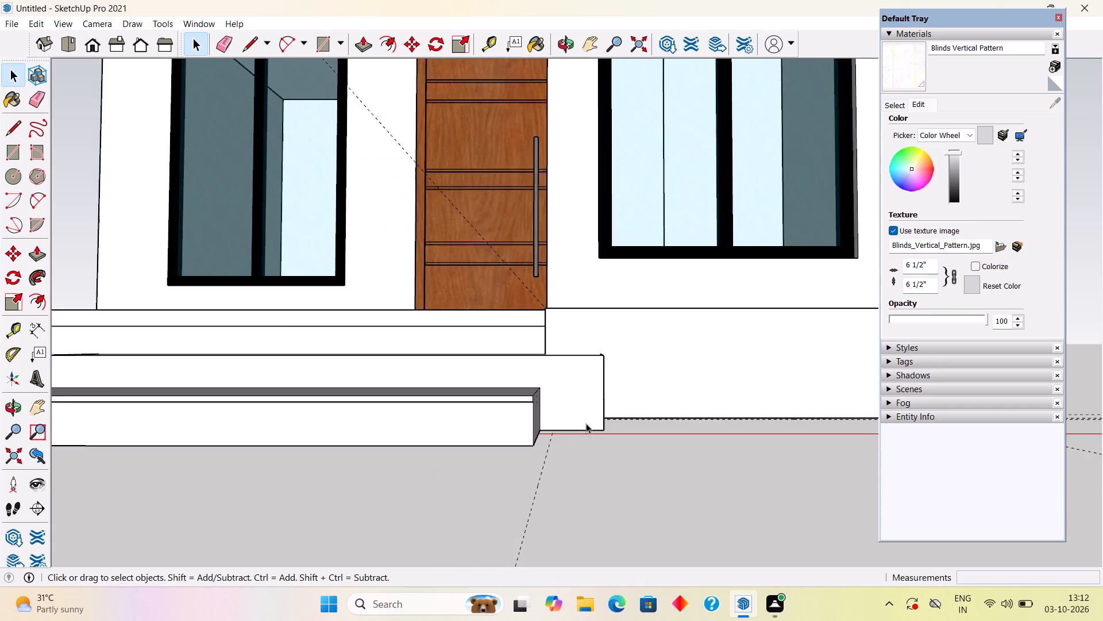
scroll(586, 423, down, 5)
middle_drag(730, 313, 662, 459)
scroll(671, 438, down, 3)
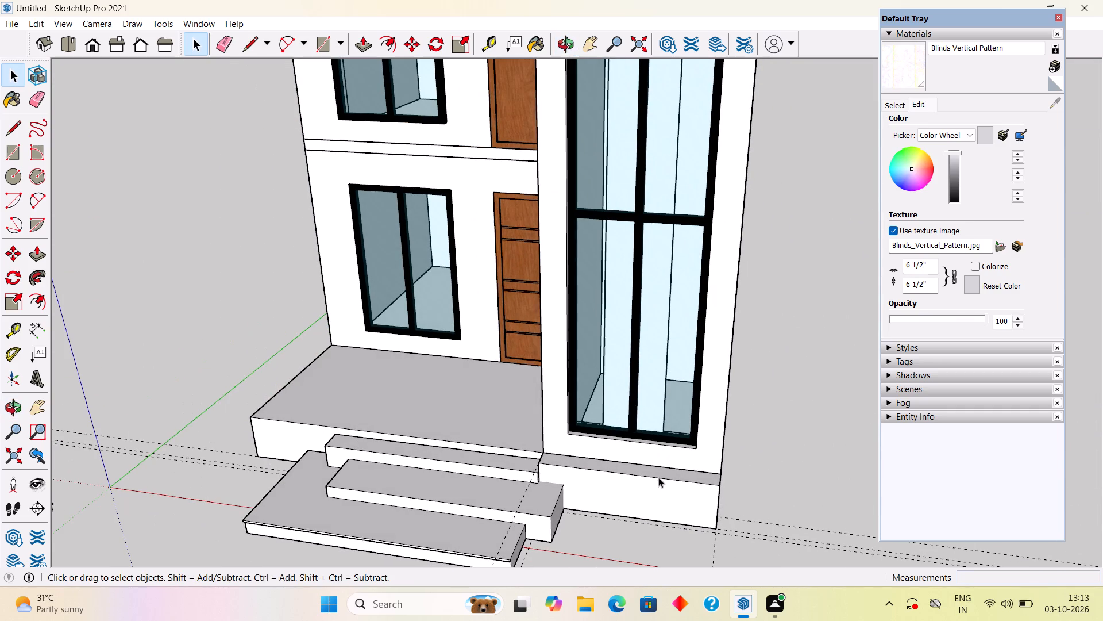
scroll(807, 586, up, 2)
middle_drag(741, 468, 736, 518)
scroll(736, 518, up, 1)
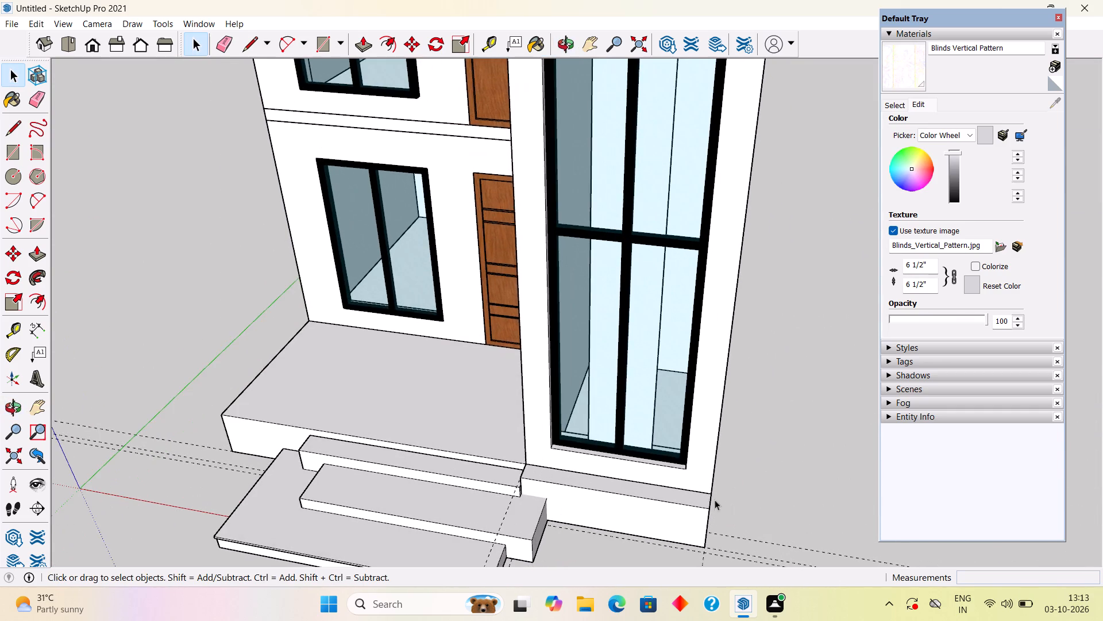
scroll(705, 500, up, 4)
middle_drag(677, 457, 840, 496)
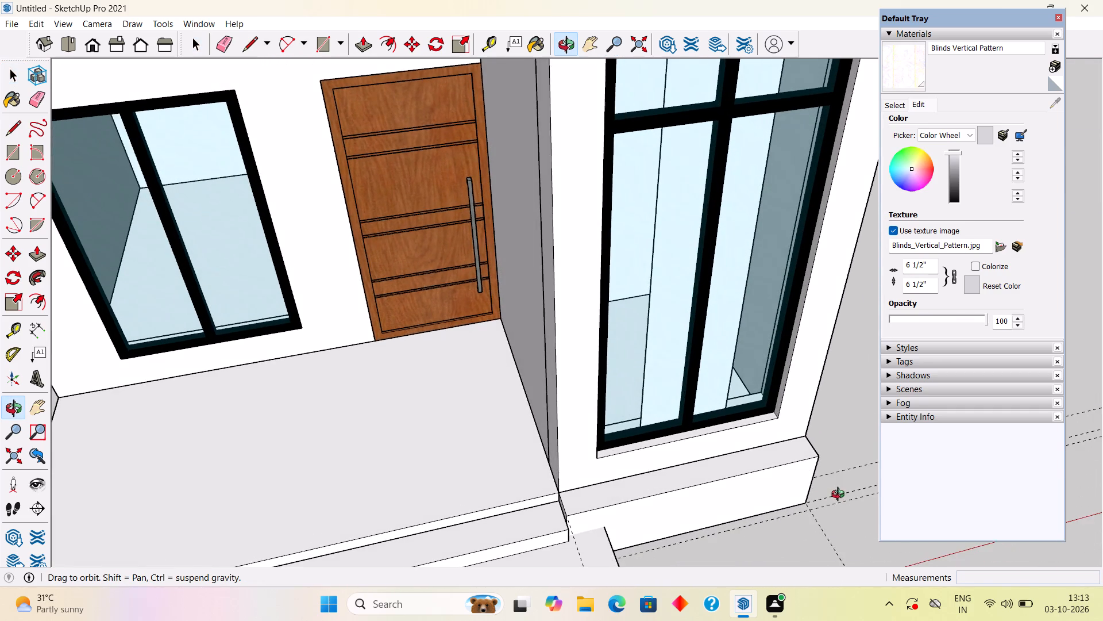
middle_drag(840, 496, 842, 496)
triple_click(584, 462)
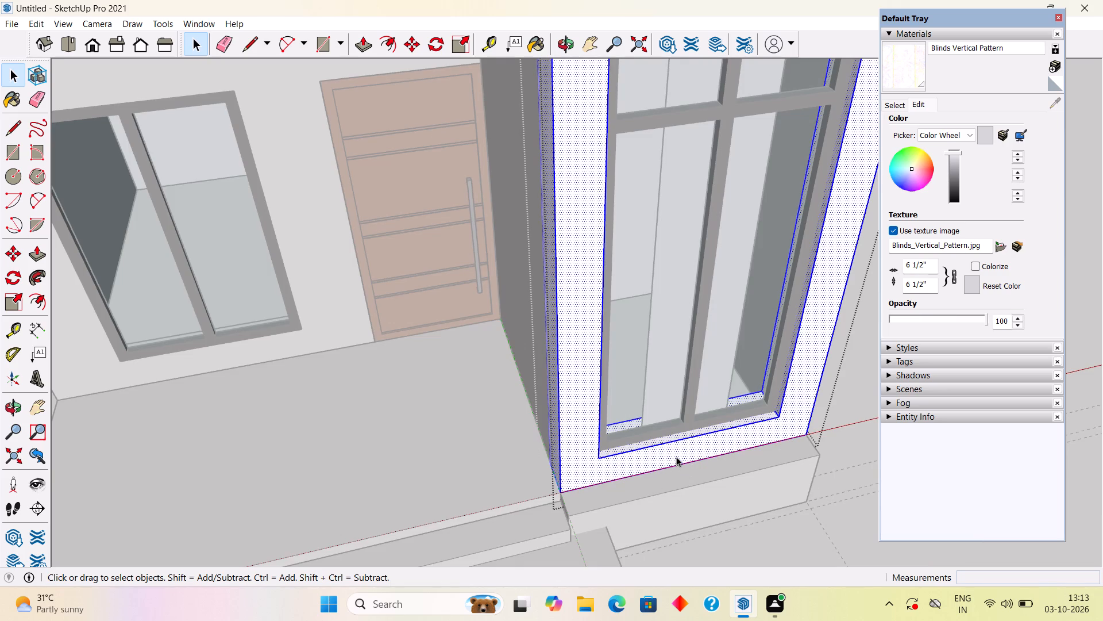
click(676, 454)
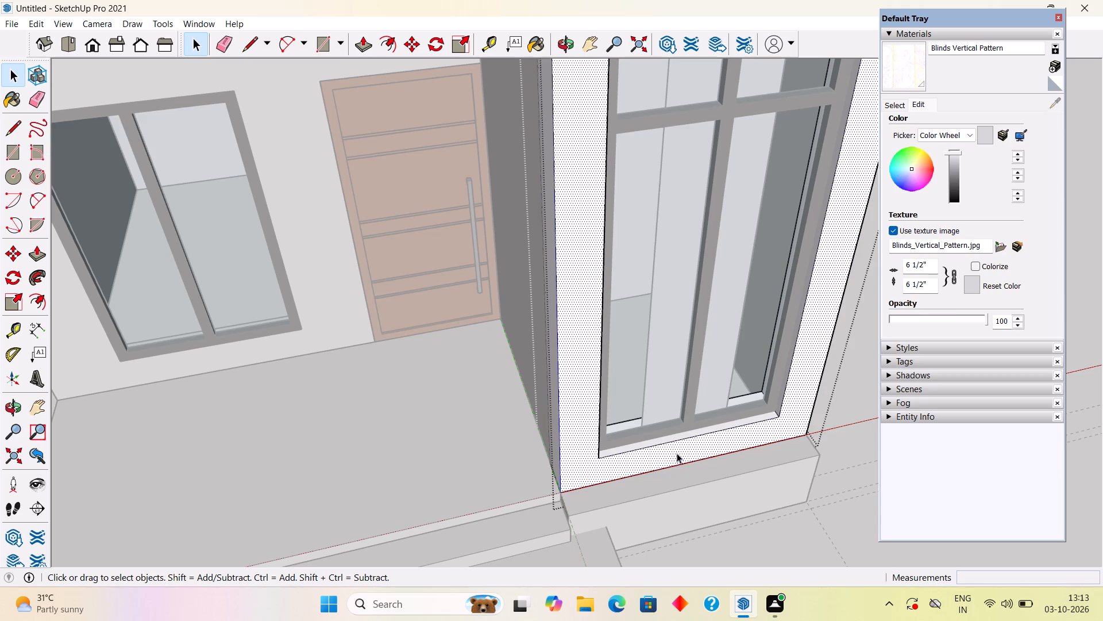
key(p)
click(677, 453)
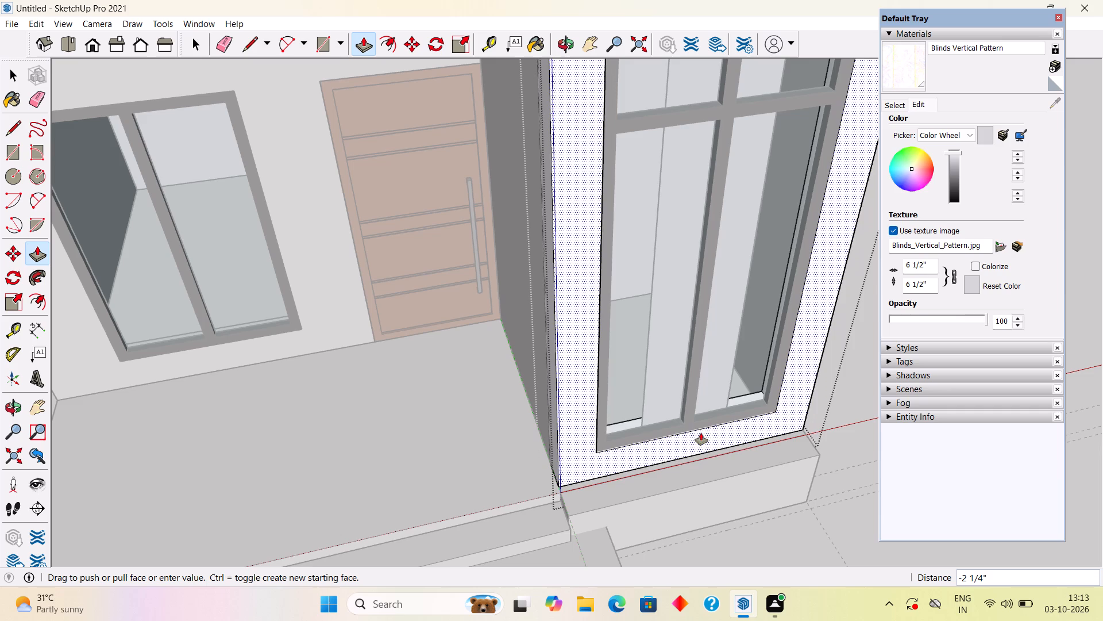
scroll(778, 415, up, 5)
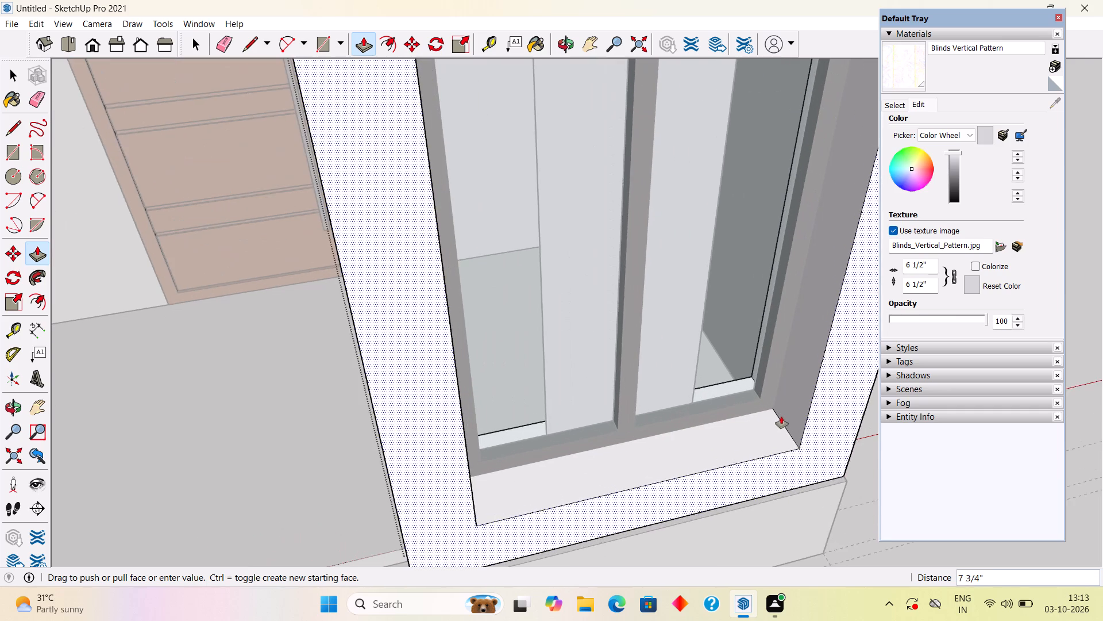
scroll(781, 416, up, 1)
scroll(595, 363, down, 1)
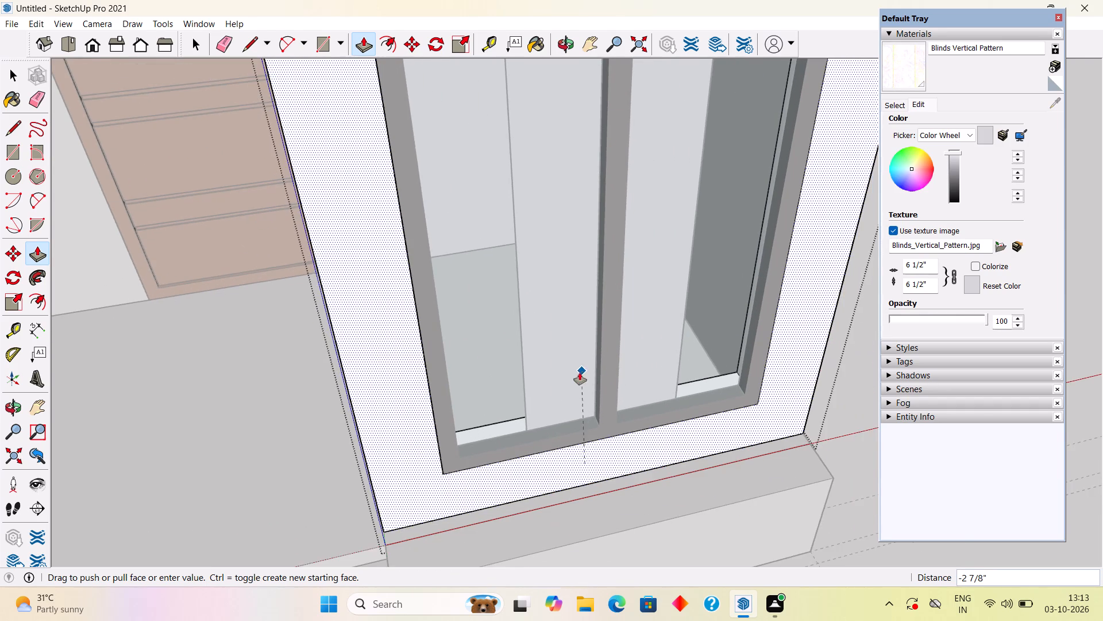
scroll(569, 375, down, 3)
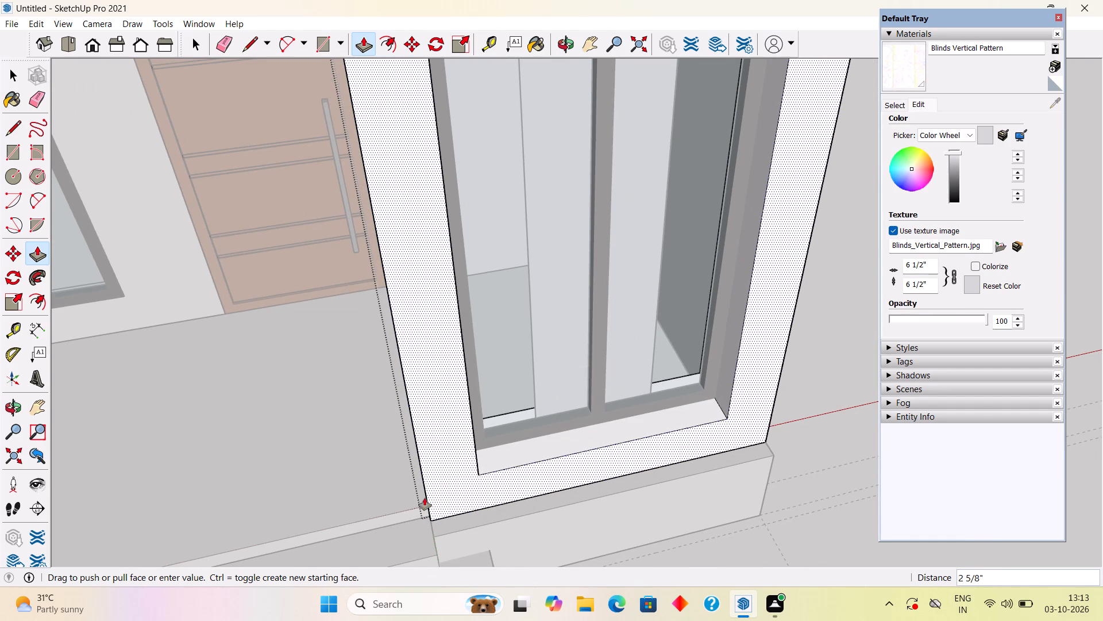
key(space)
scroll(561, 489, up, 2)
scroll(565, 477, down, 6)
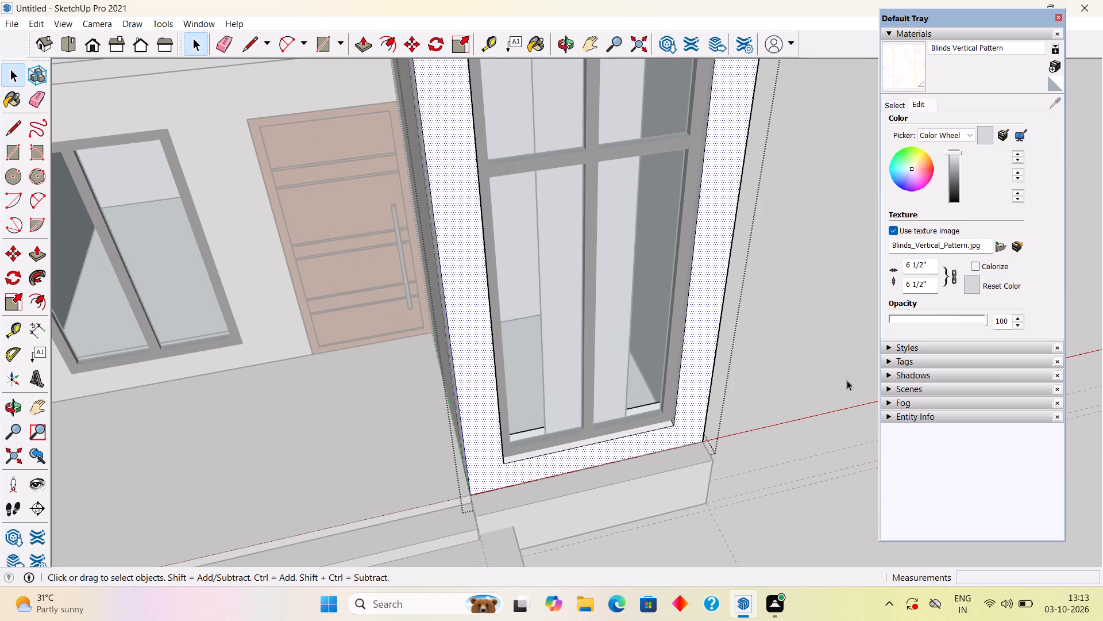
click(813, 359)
Inside the tower's group, pull the front wall face around the tall window outward 3" as a new section.
middle_drag(603, 453, 502, 400)
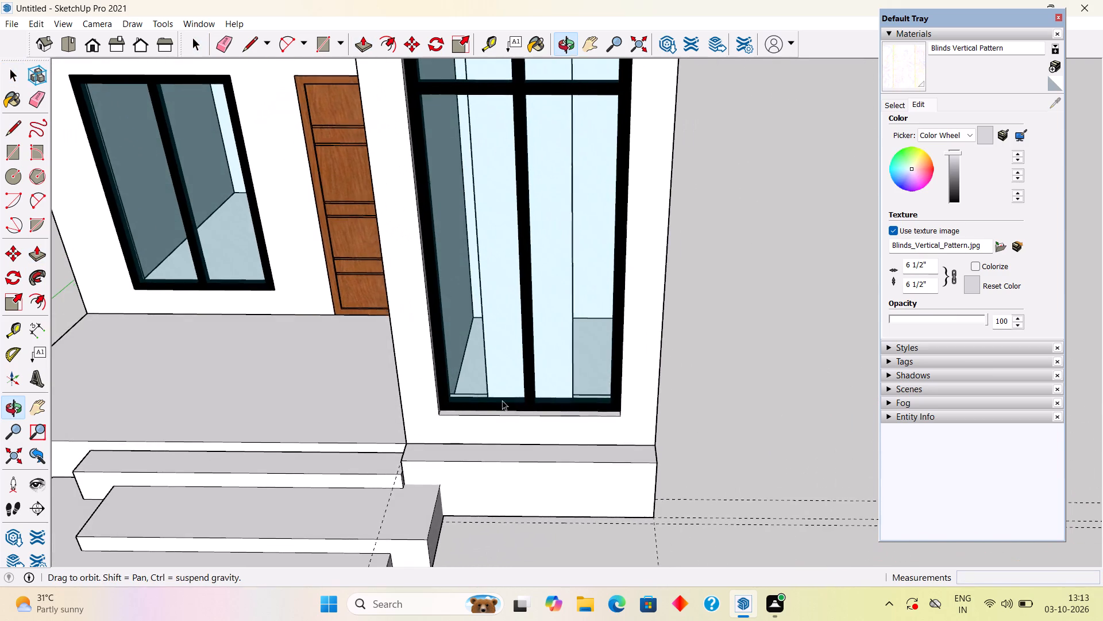
middle_drag(502, 400, 503, 400)
scroll(488, 440, up, 5)
middle_drag(460, 411, 403, 402)
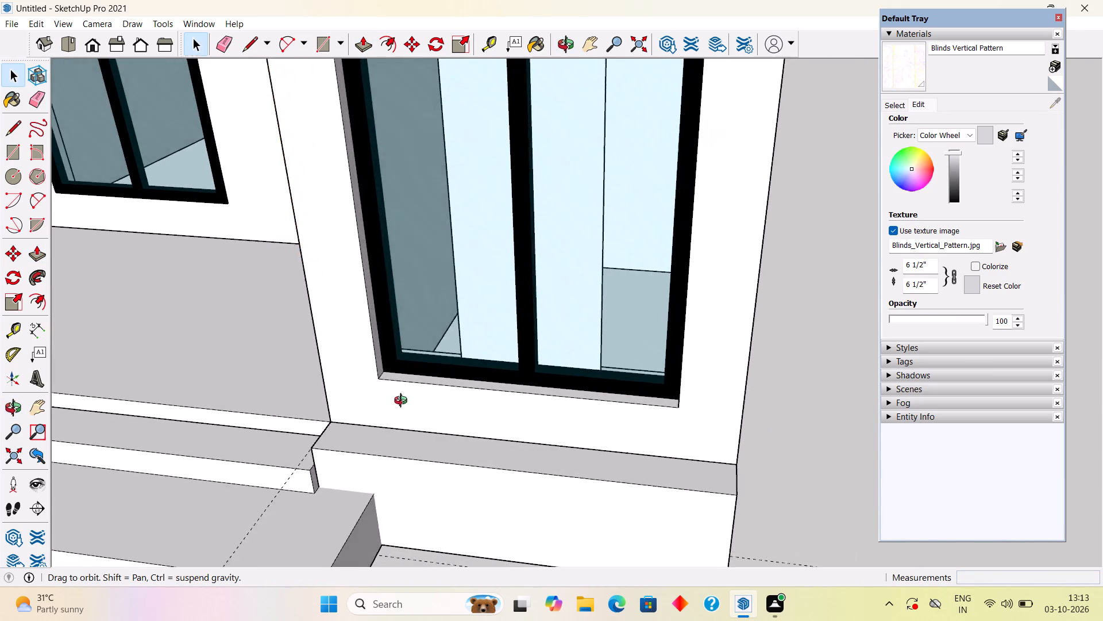
middle_drag(403, 402, 364, 409)
middle_drag(425, 414, 445, 407)
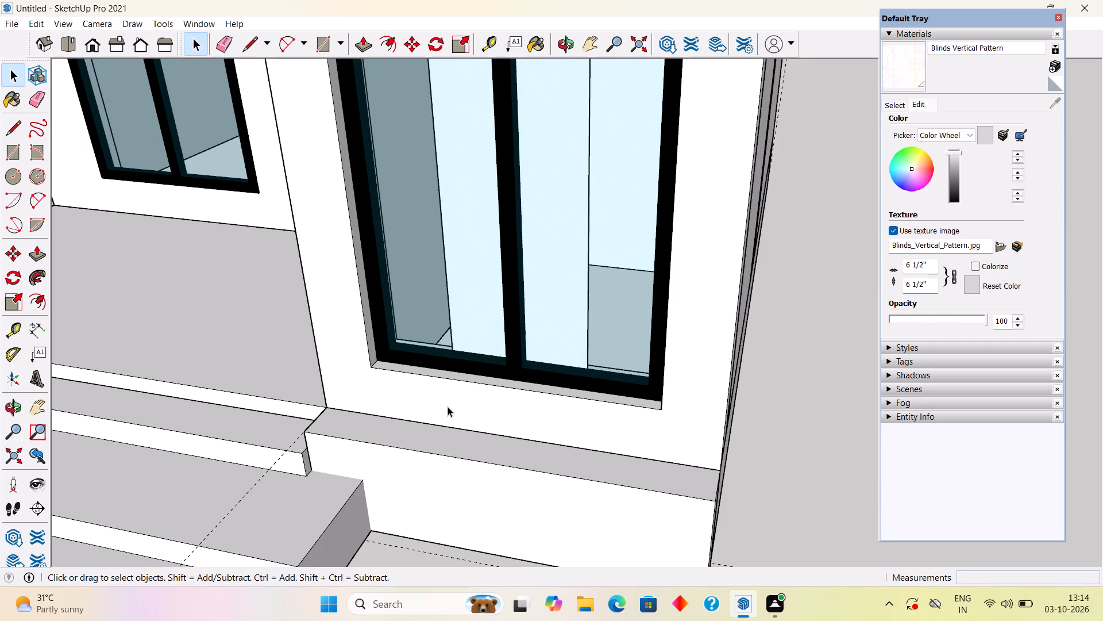
click(477, 415)
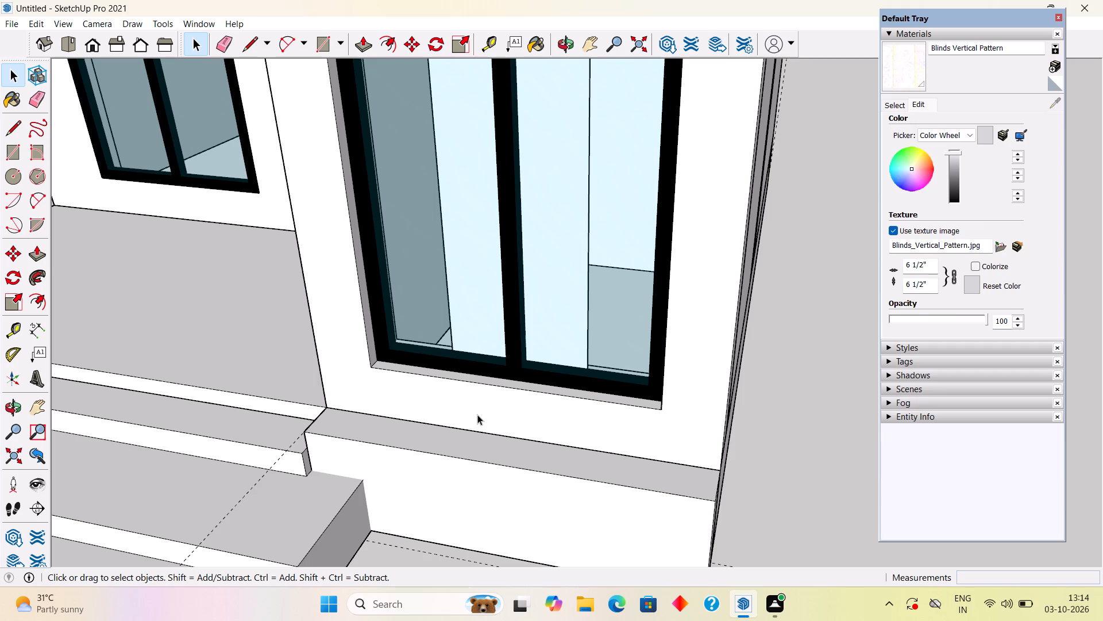
triple_click(477, 415)
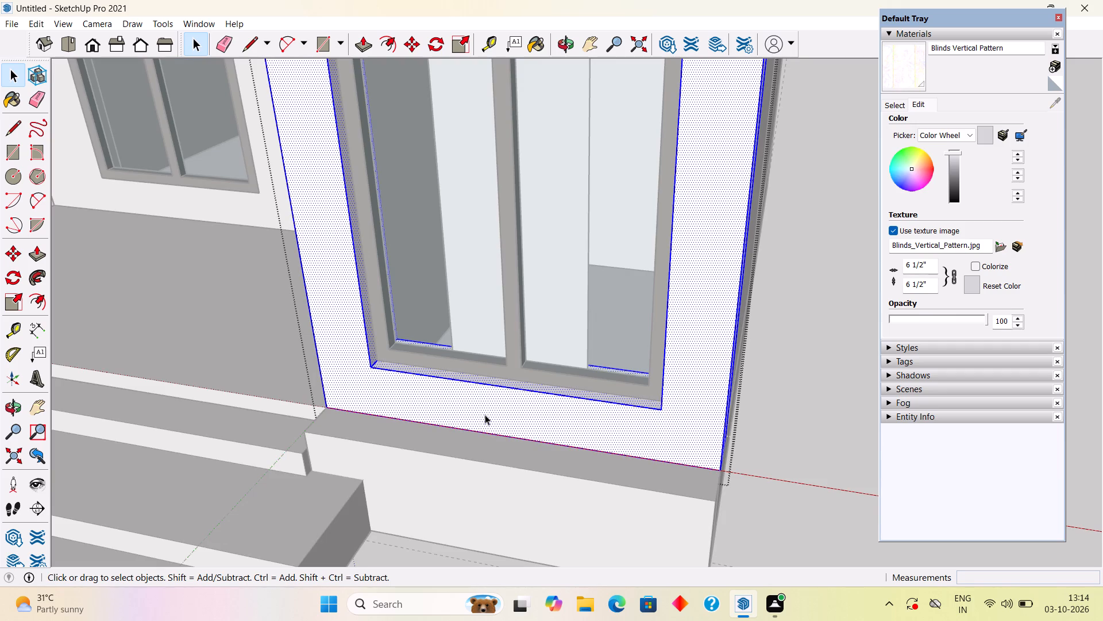
key(p)
click(486, 417)
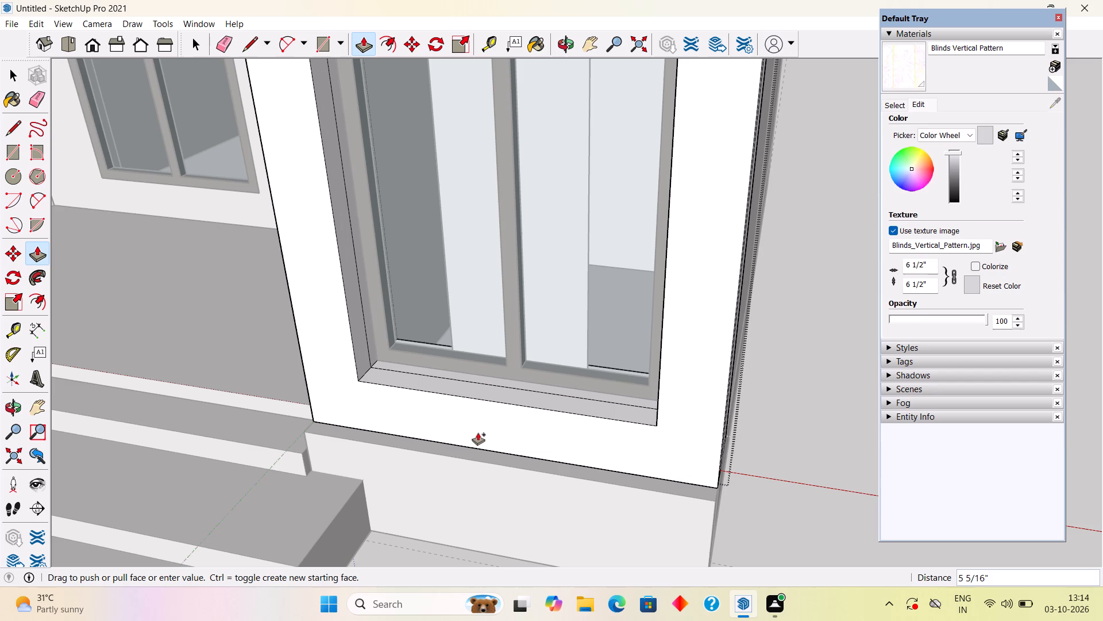
text(3")
key(Return)
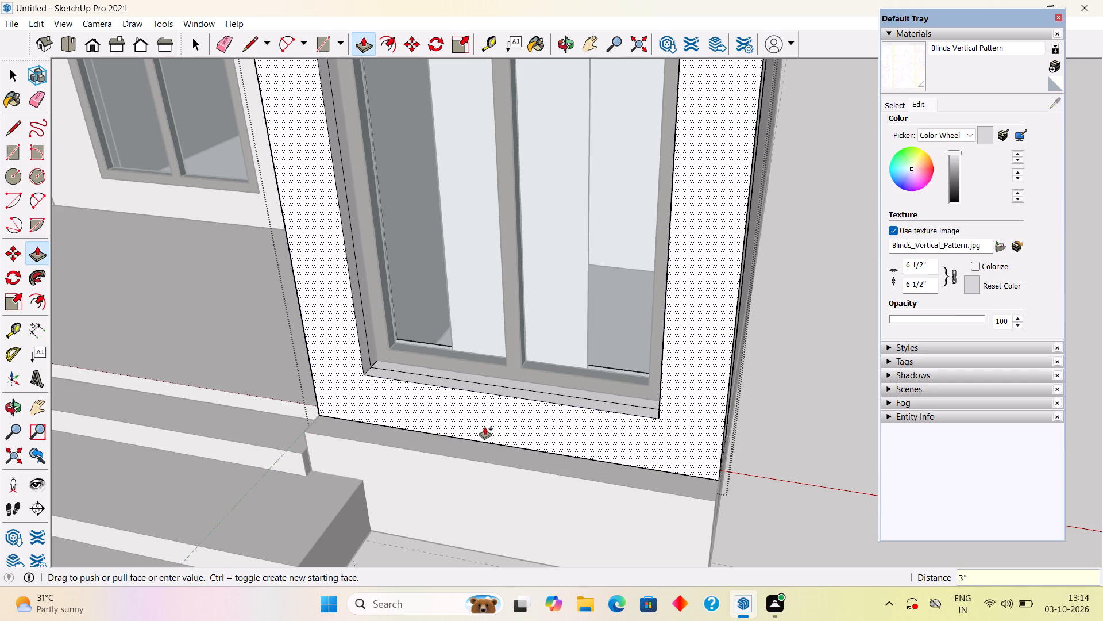
Pull the tower's front wall face another 6" as a new section, flush with the low block's front, and close the group.
click(485, 427)
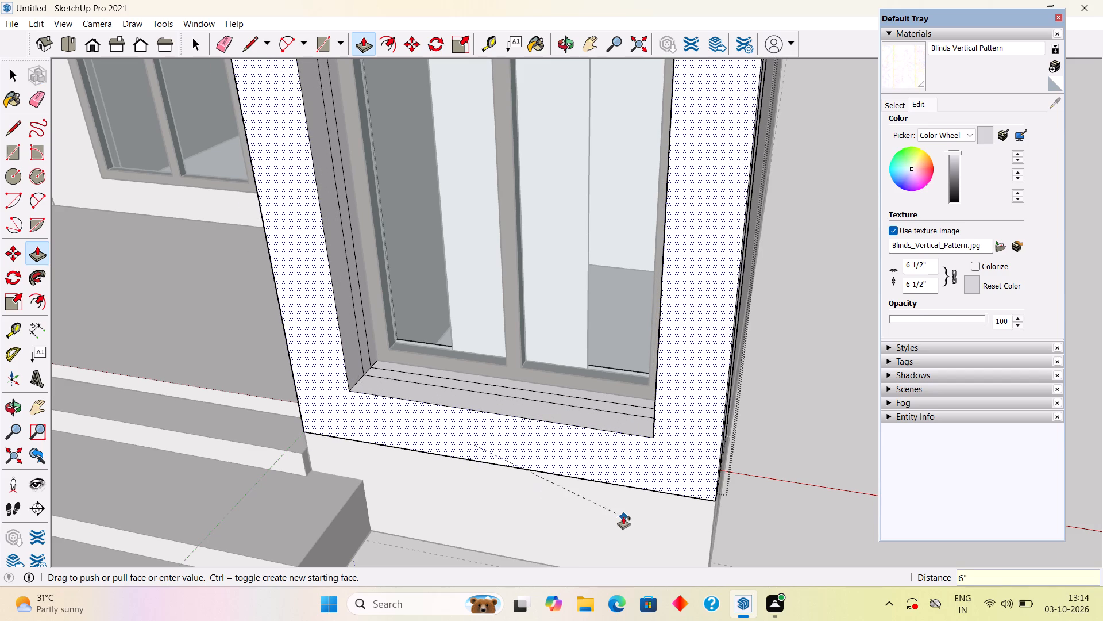
click(625, 518)
scroll(625, 518, down, 4)
key(space)
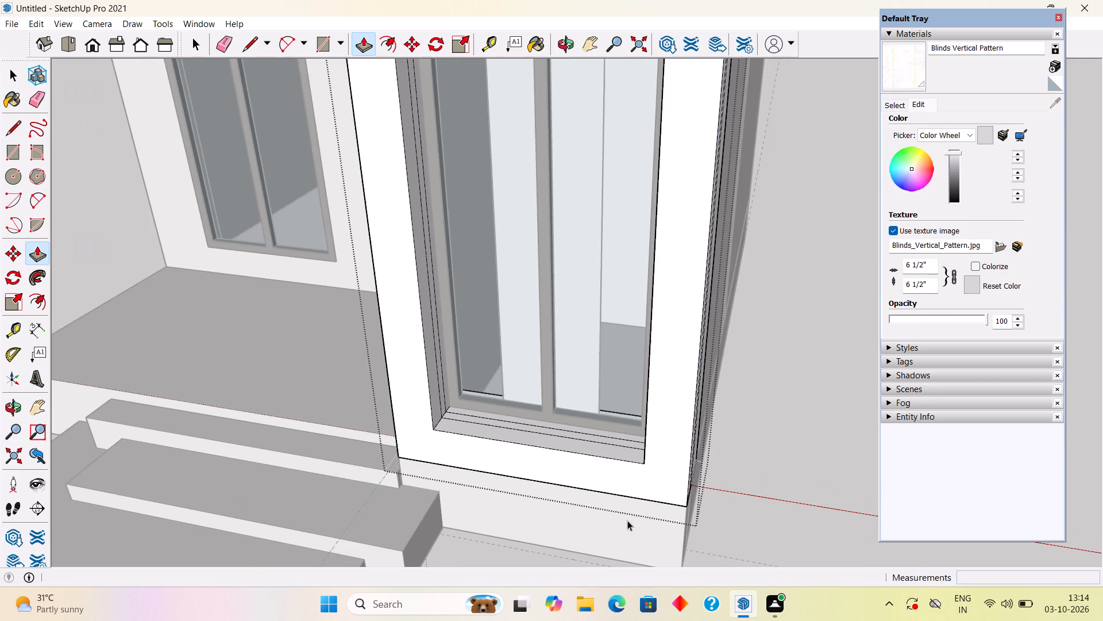
middle_drag(629, 543, 658, 466)
scroll(655, 467, down, 1)
click(806, 425)
Examine the tower's extended front wall, its side edges and the tall window's recess from several angles.
middle_drag(599, 456, 599, 423)
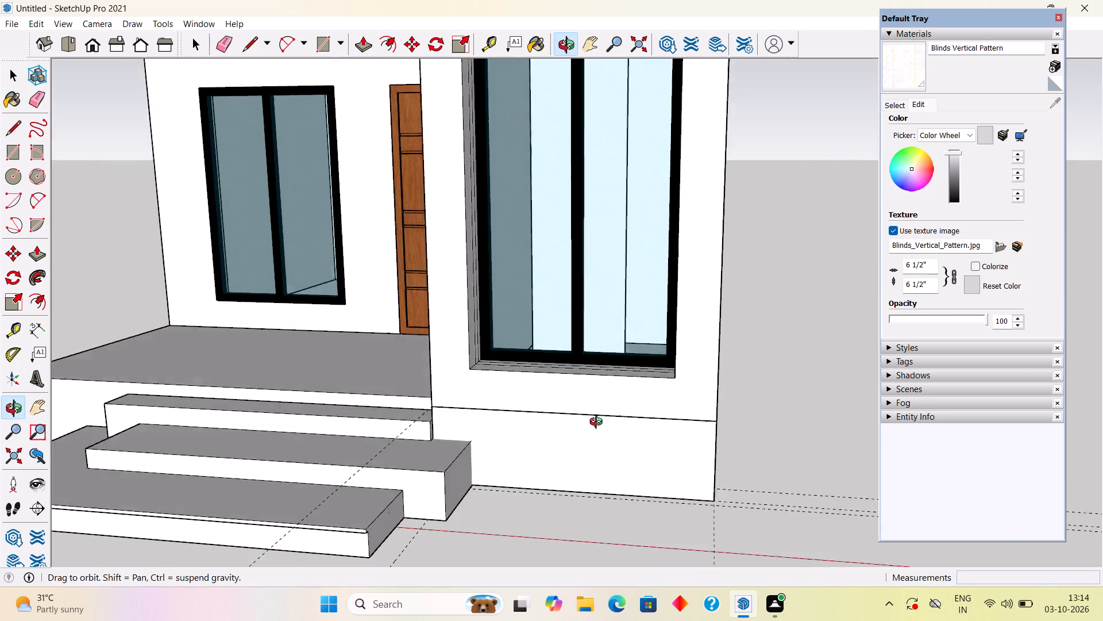
middle_drag(599, 423, 505, 327)
middle_drag(621, 370, 543, 370)
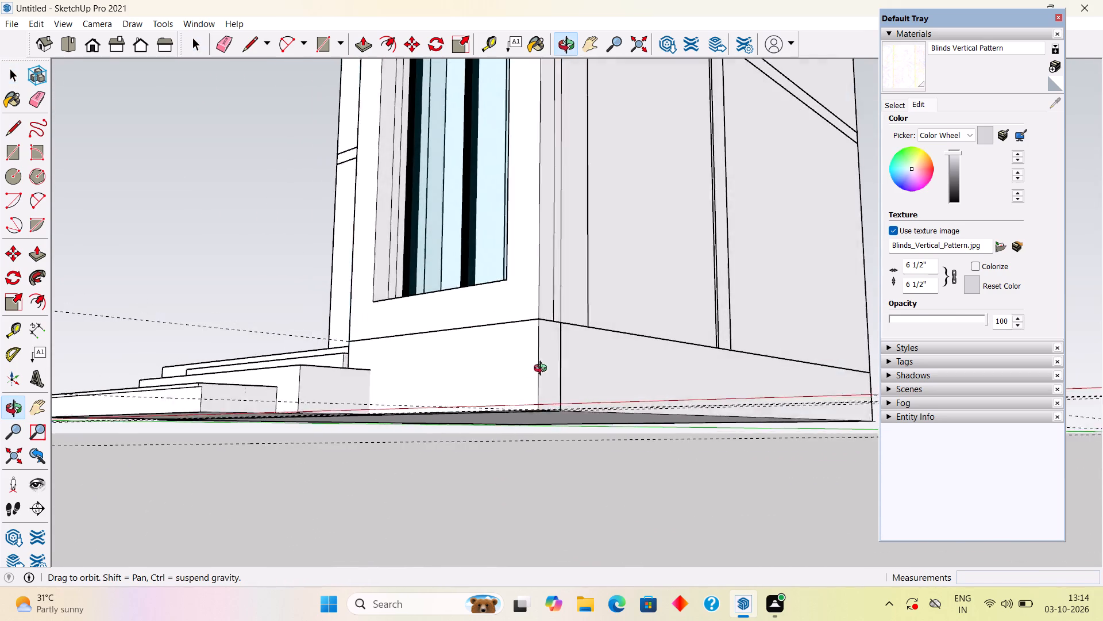
middle_drag(543, 370, 472, 367)
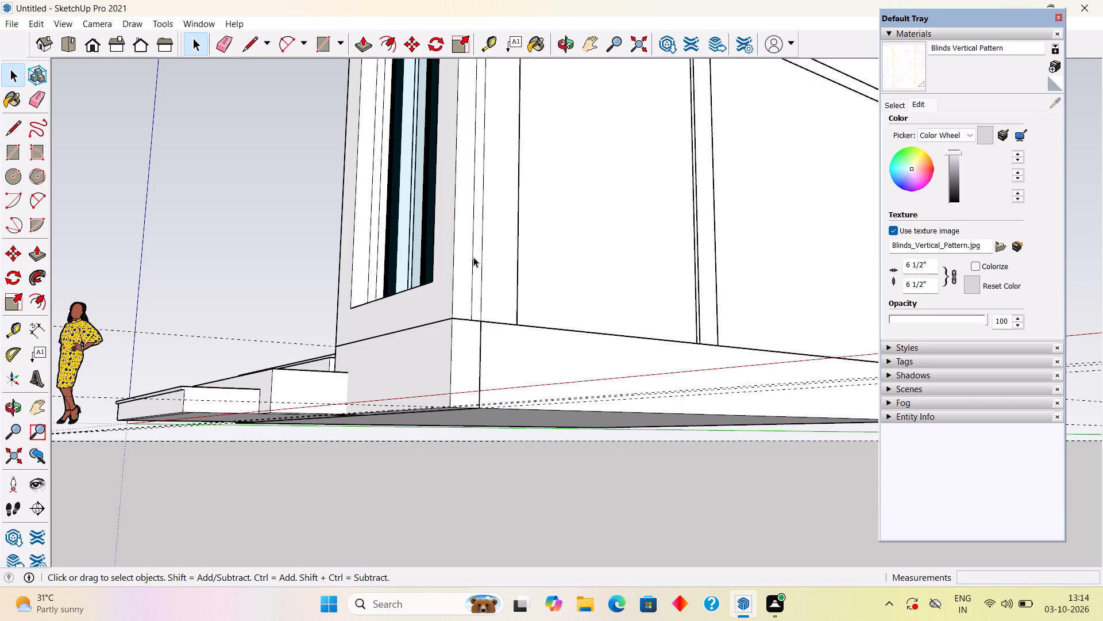
scroll(473, 257, down, 6)
middle_drag(443, 333, 568, 486)
scroll(549, 484, down, 4)
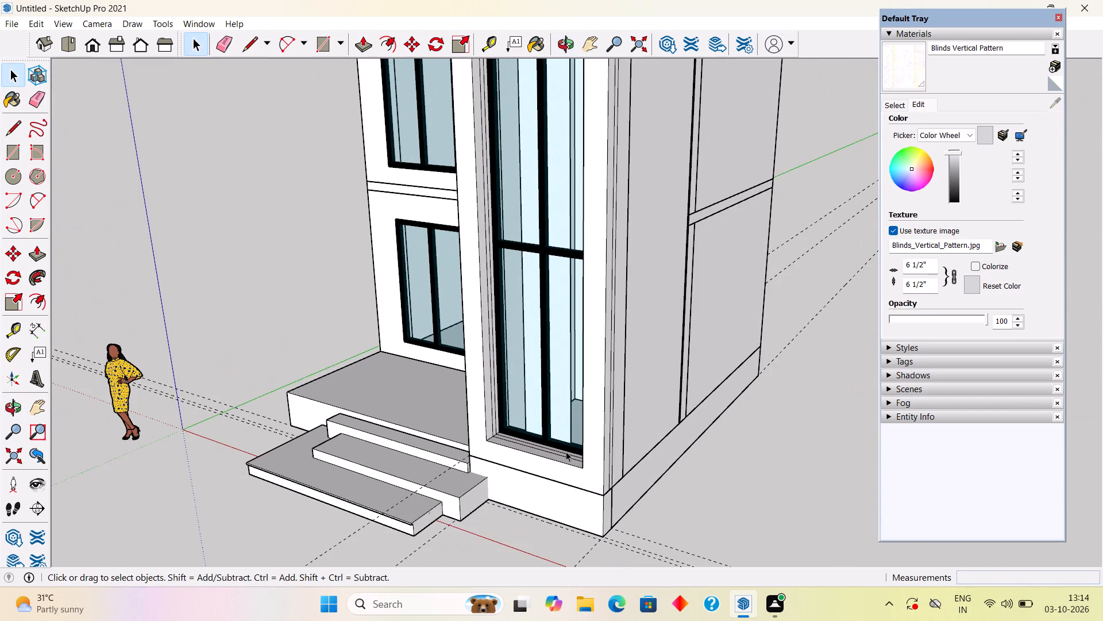
middle_drag(553, 416, 727, 424)
scroll(673, 431, up, 5)
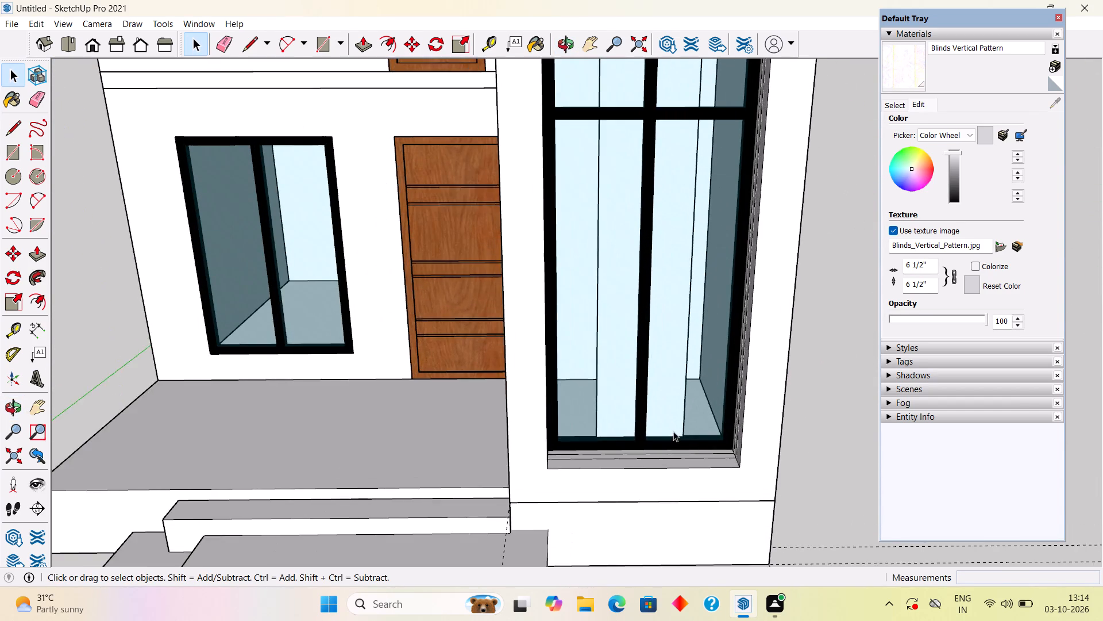
scroll(673, 432, up, 4)
middle_drag(739, 451, 765, 533)
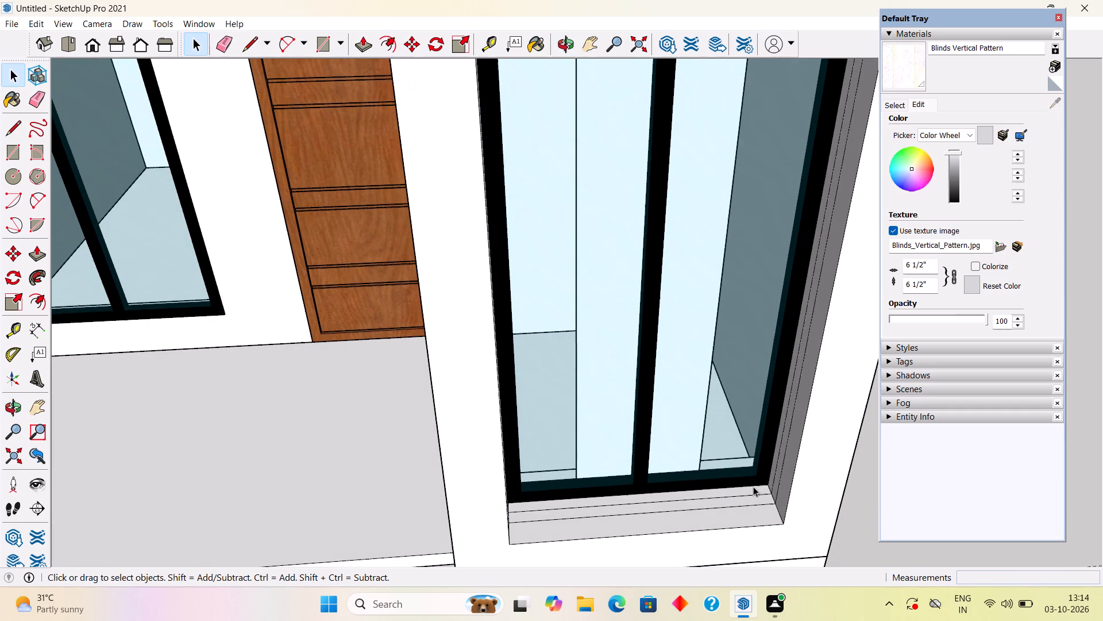
scroll(757, 477, down, 2)
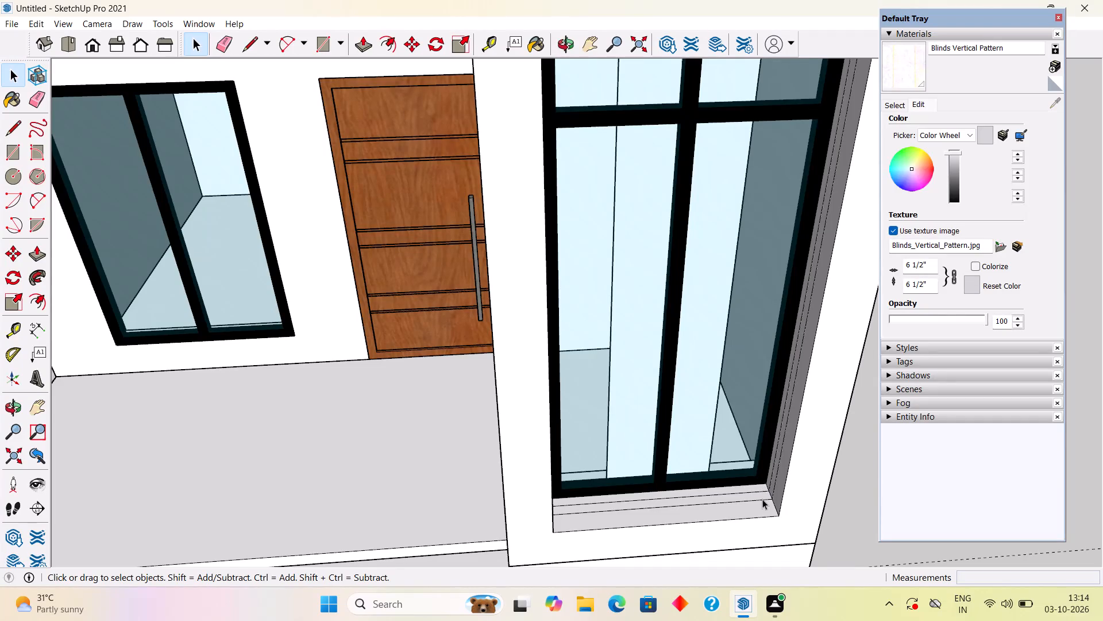
Undo the outward extensions of the tower's front wall and close the tower's group.
key(ctrl+z)
key(ctrl+z)
key(ctrl+z)
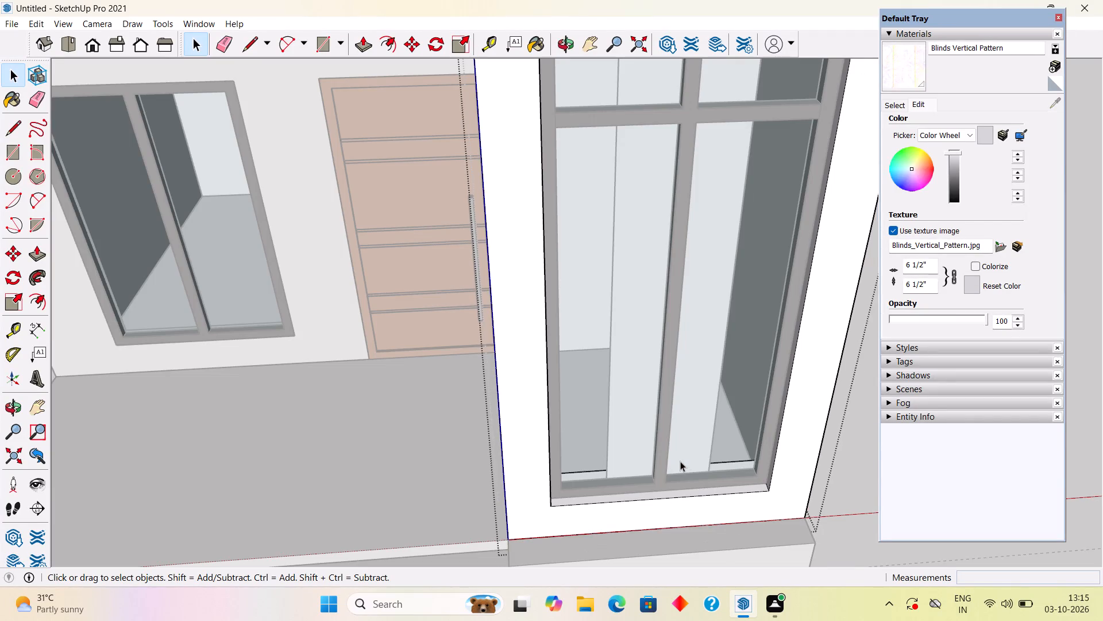
key(ctrl+z)
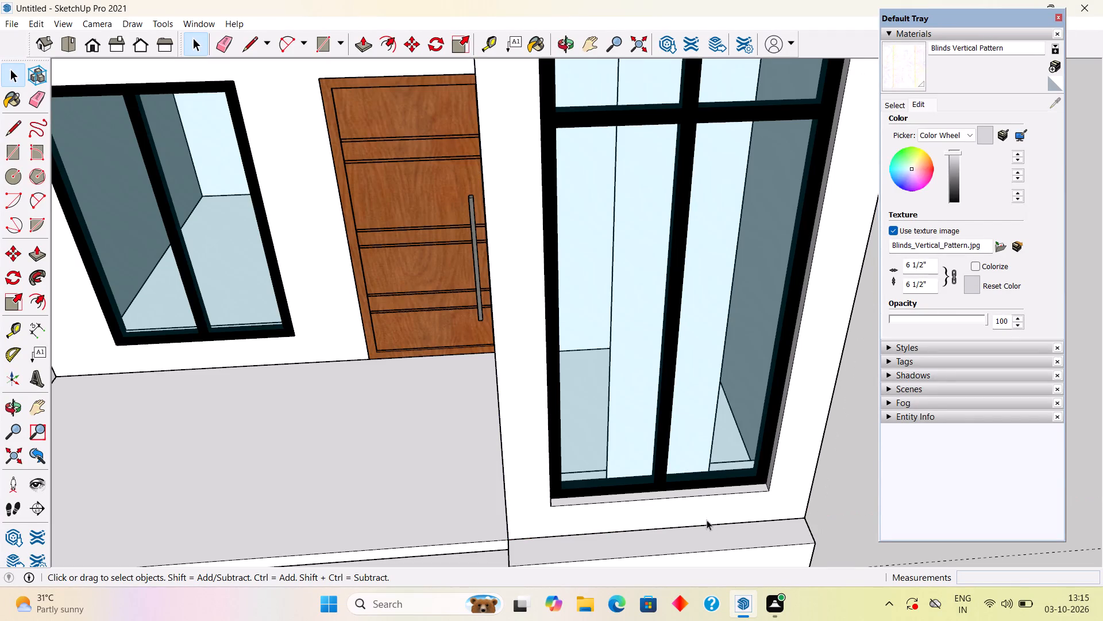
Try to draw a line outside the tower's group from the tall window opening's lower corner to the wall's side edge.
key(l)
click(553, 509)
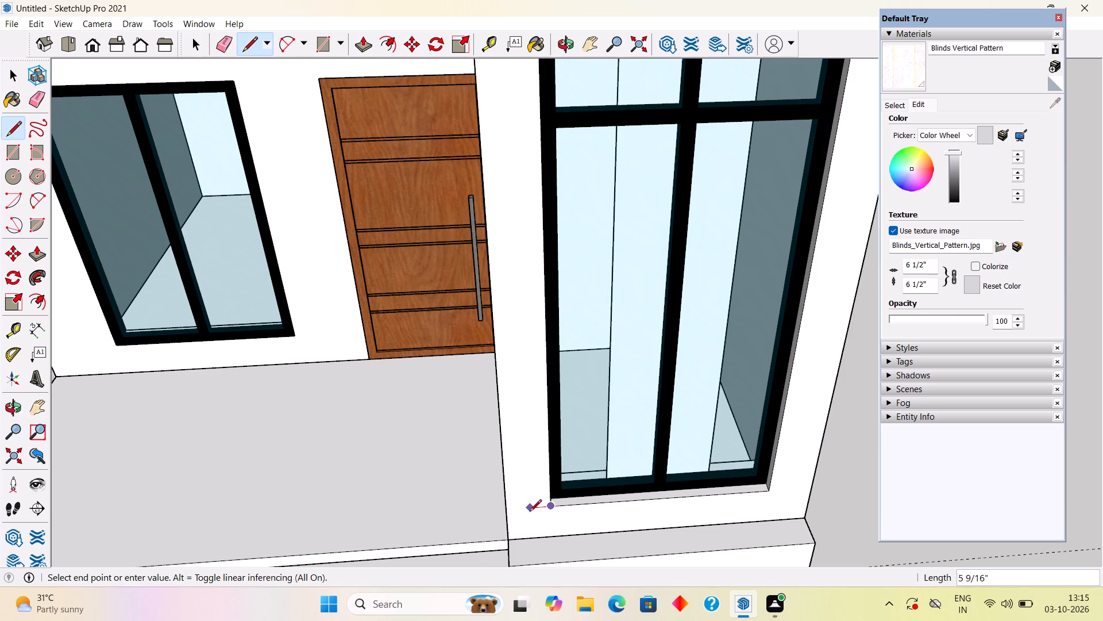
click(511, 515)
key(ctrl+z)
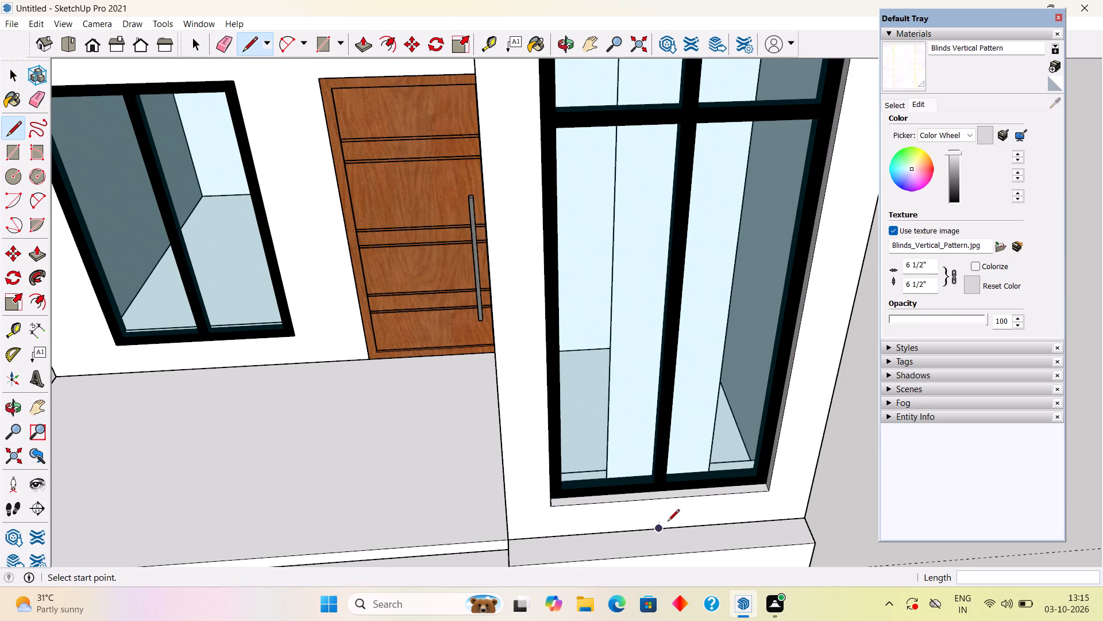
Open the tower's group for editing.
key(space)
triple_click(668, 522)
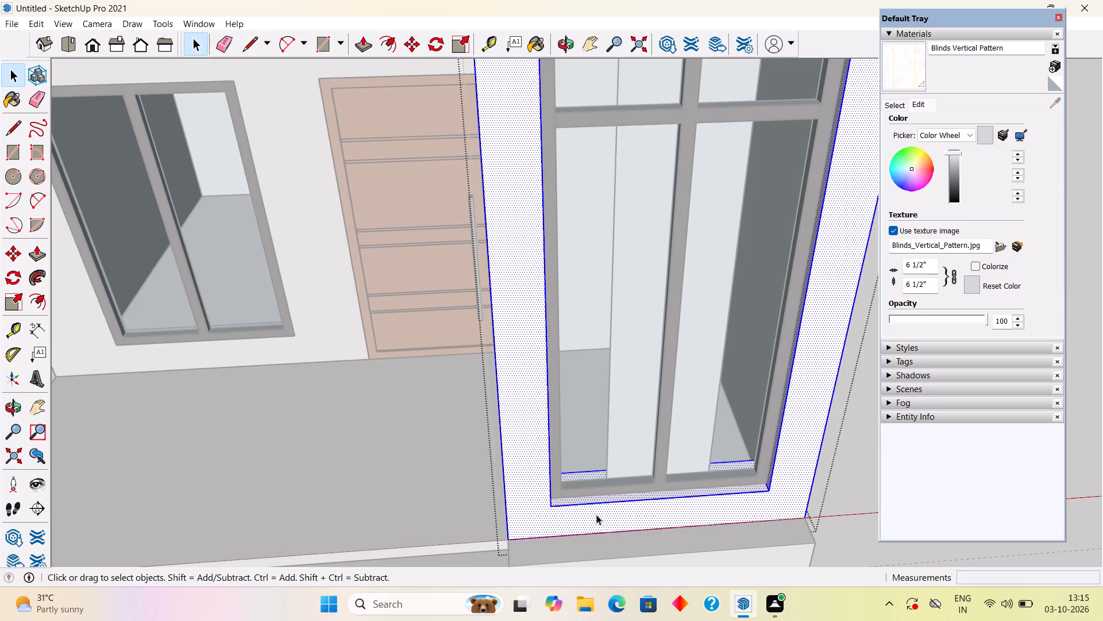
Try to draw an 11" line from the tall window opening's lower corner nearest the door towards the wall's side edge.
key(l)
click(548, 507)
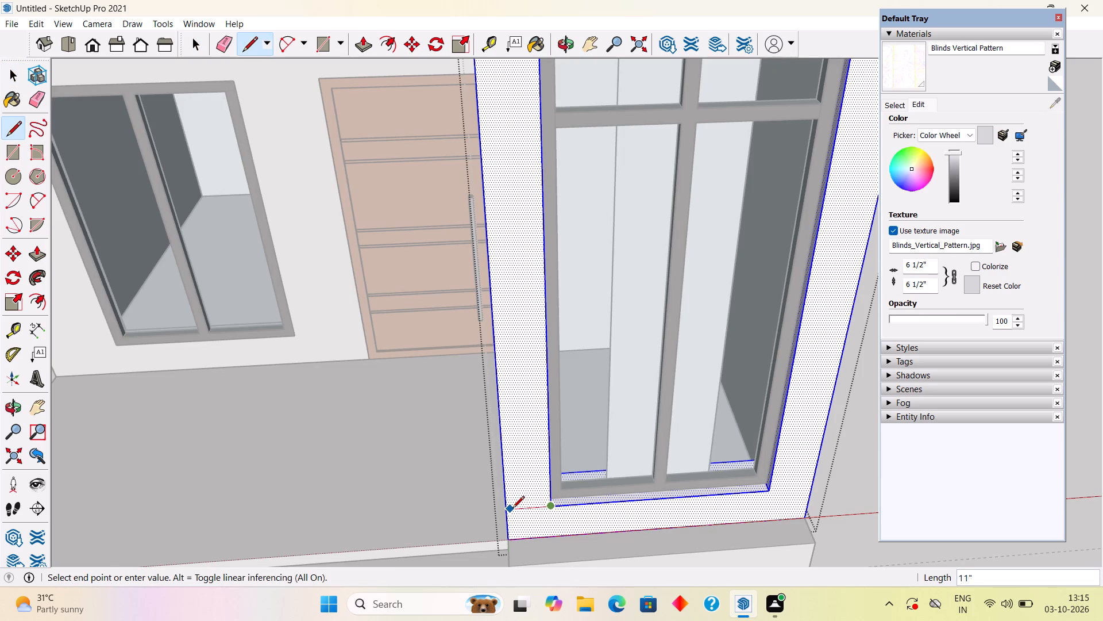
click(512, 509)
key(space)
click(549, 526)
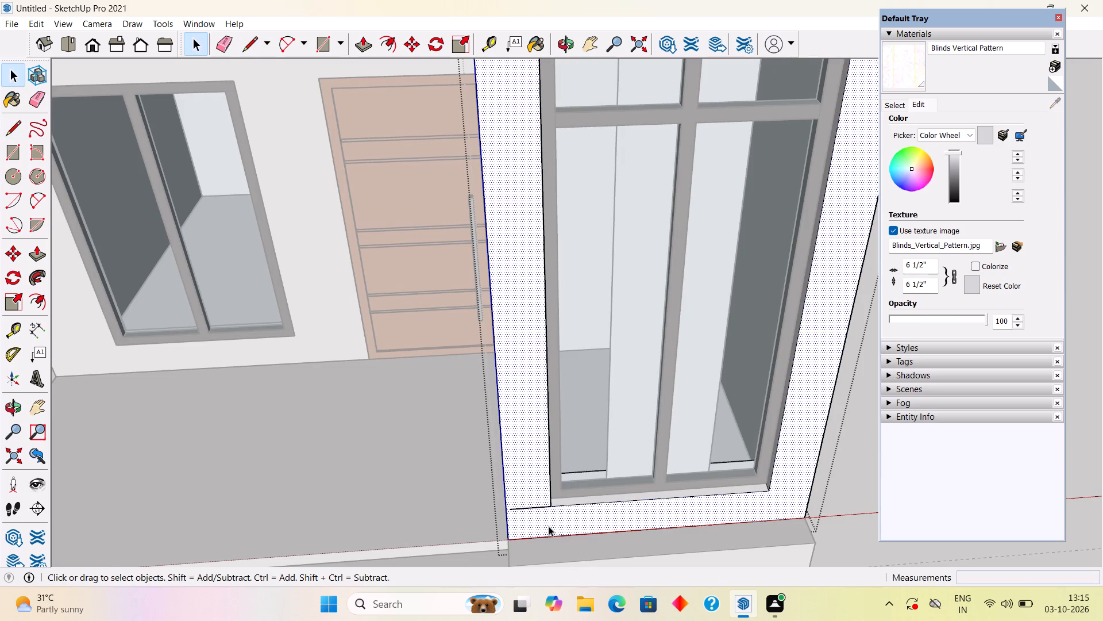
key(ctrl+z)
Draw a line of about 1' from the tall window opening's lower corner to the tower wall's edge nearest the door.
key(l)
click(551, 507)
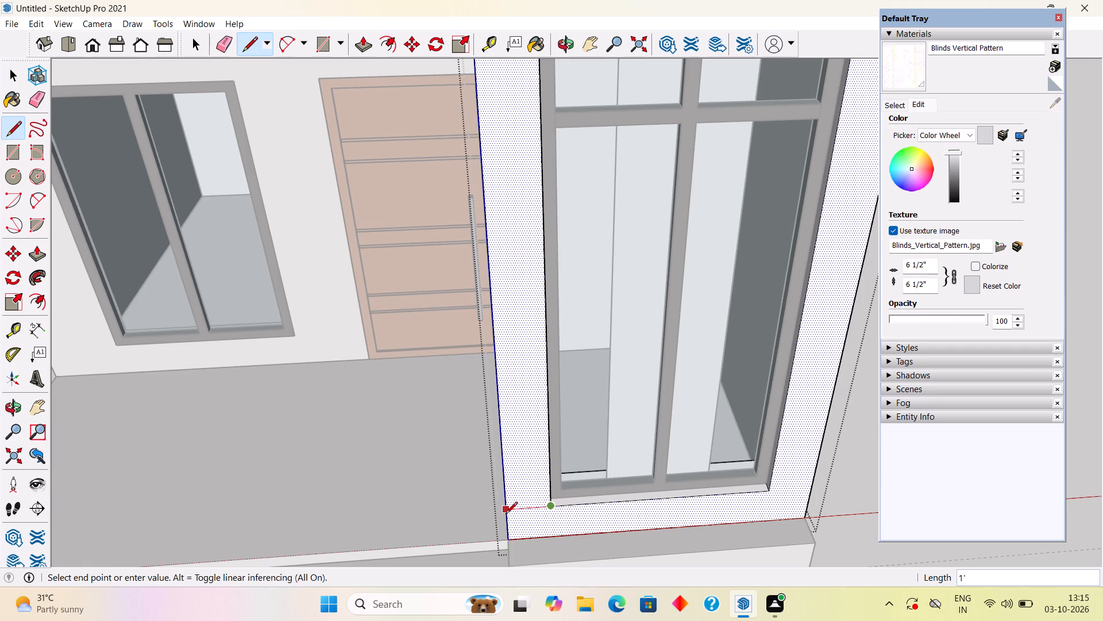
click(506, 515)
key(space)
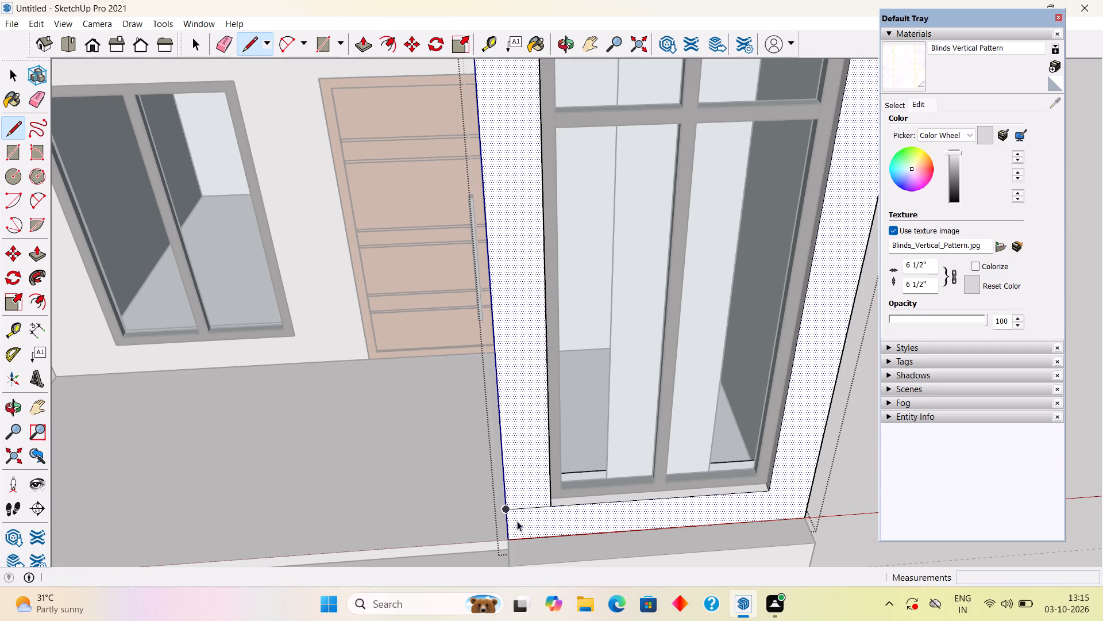
click(535, 530)
click(536, 530)
Examine the line beside the tall window's lower corner and the tower's front wall face, close up and from afar.
scroll(537, 513, down, 4)
scroll(537, 513, up, 3)
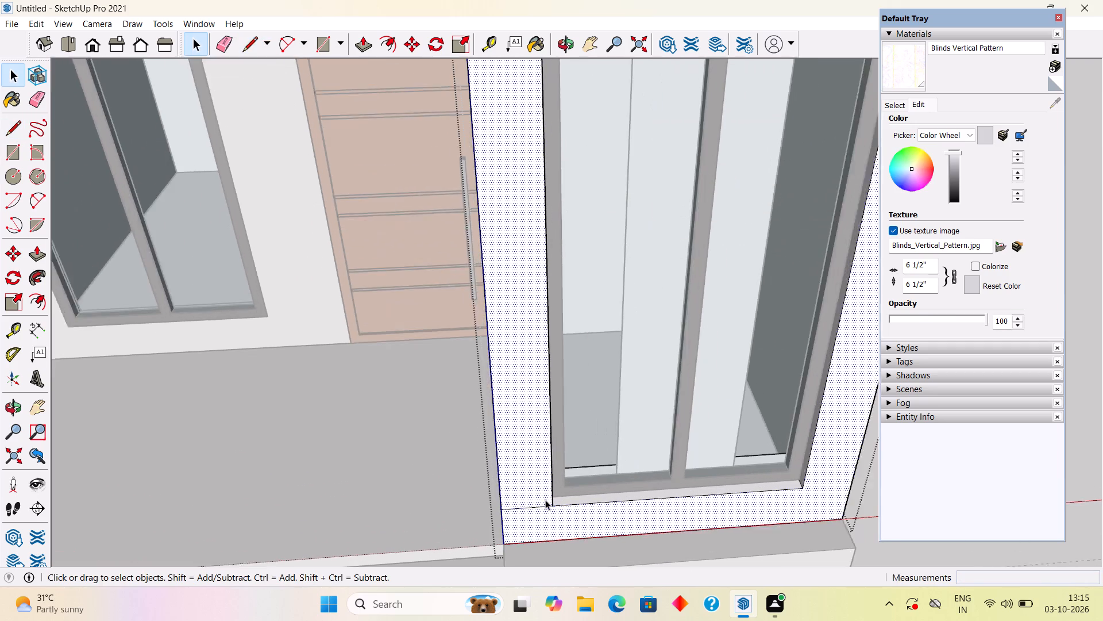
scroll(545, 500, up, 5)
middle_drag(511, 490, 399, 386)
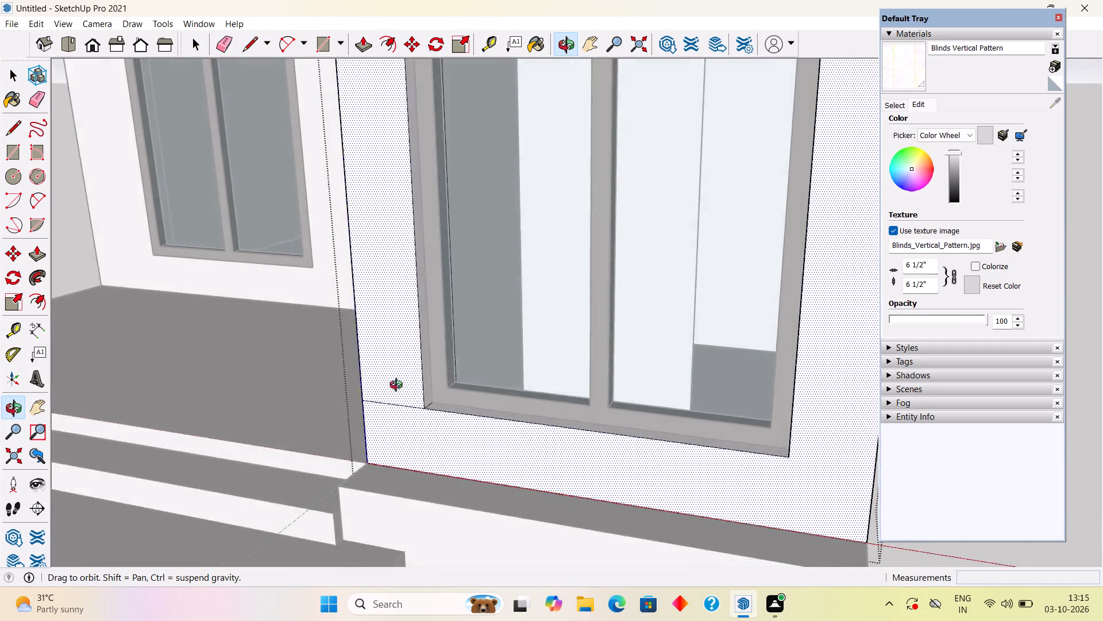
middle_drag(399, 386, 757, 387)
scroll(772, 411, up, 4)
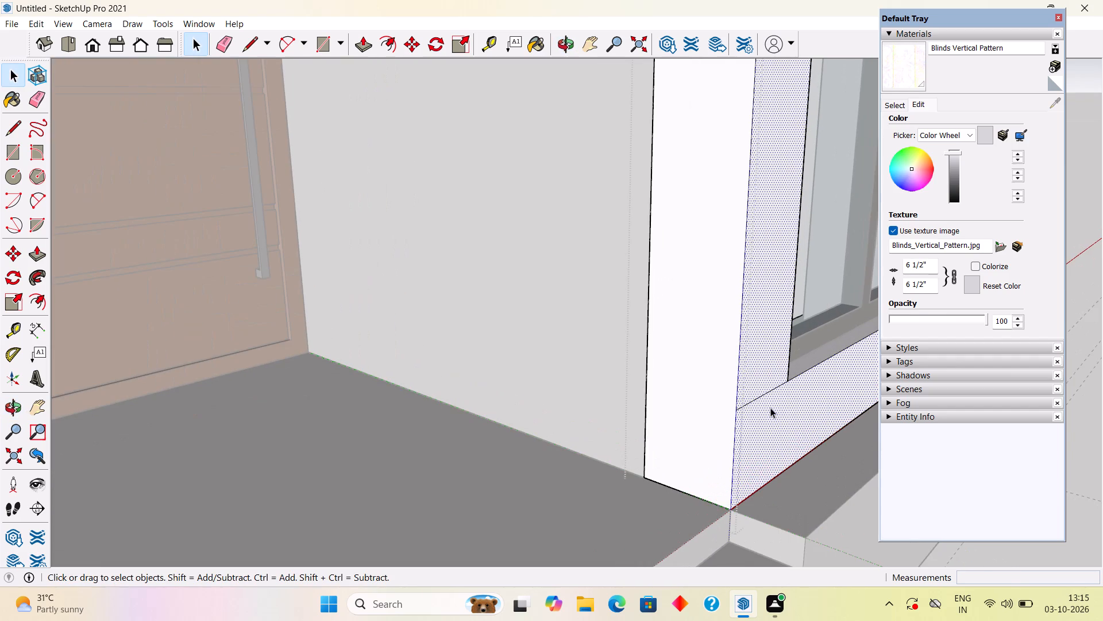
click(770, 413)
scroll(762, 416, down, 11)
middle_drag(769, 387, 523, 350)
scroll(523, 350, down, 14)
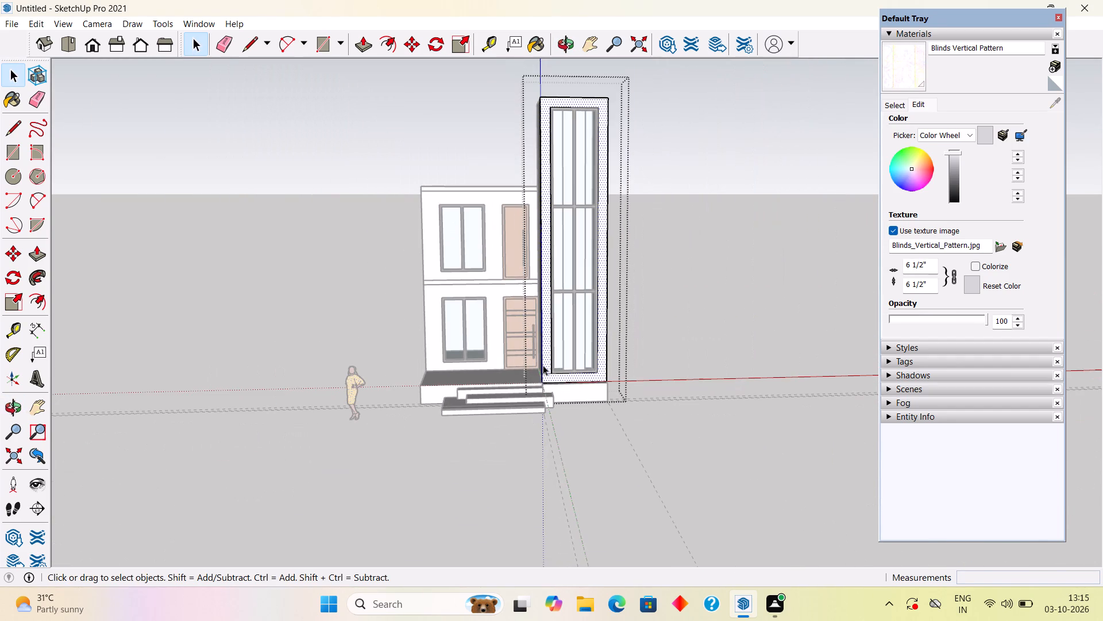
scroll(553, 370, up, 4)
scroll(557, 371, down, 4)
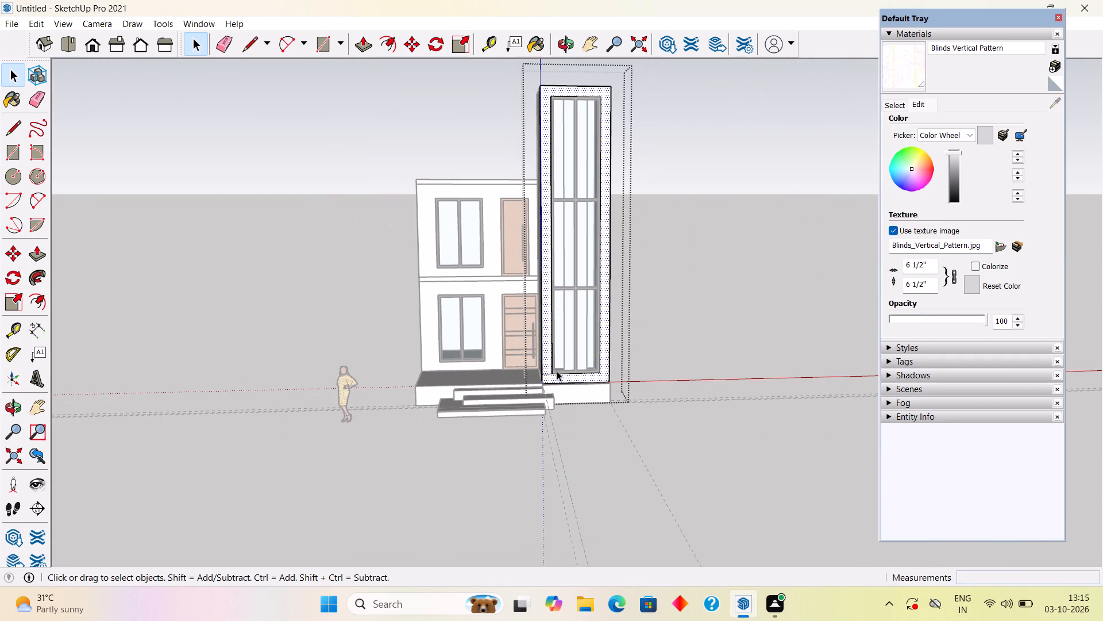
scroll(560, 163, up, 1)
scroll(560, 160, down, 1)
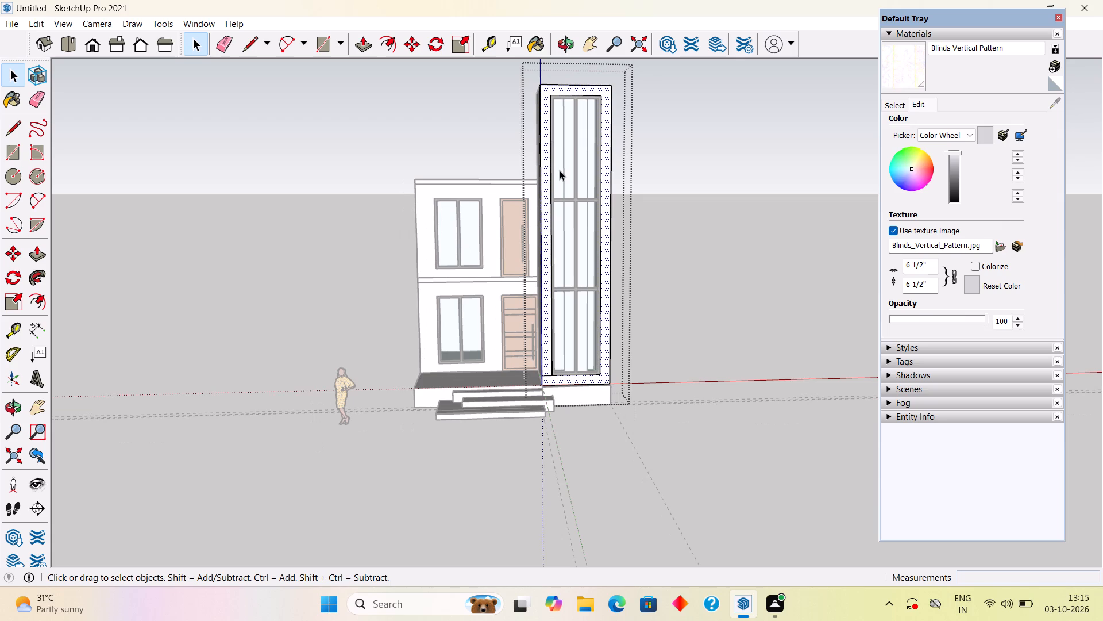
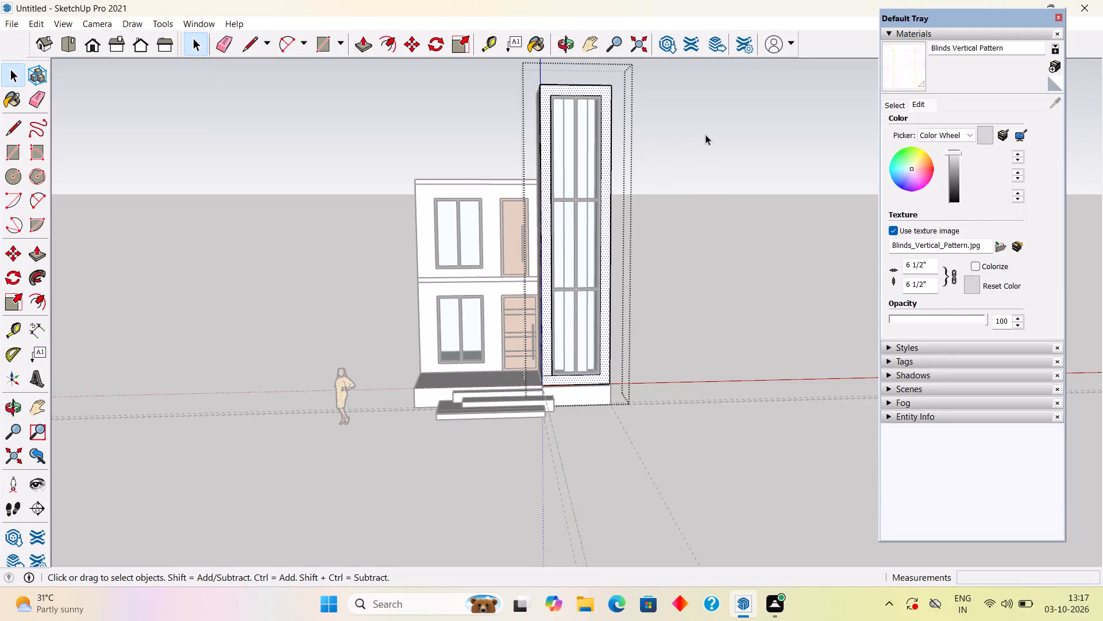
Draw a 1' line from the tall window opening's upper corner nearest the door to the tower wall's side edge.
key(t)
key(l)
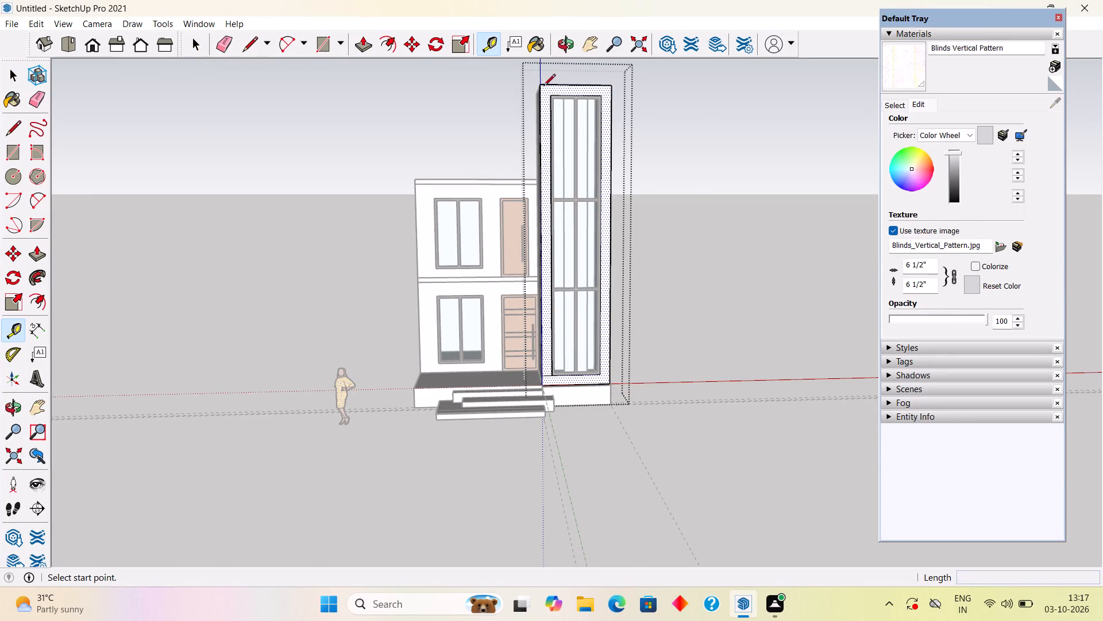
scroll(549, 97, up, 5)
scroll(546, 109, down, 3)
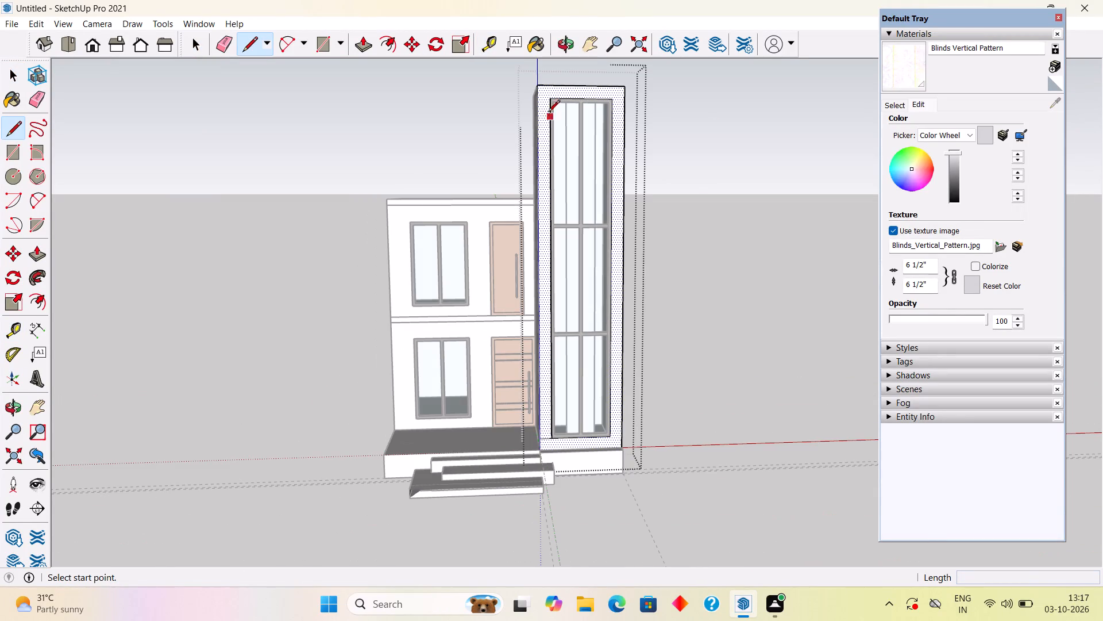
click(549, 101)
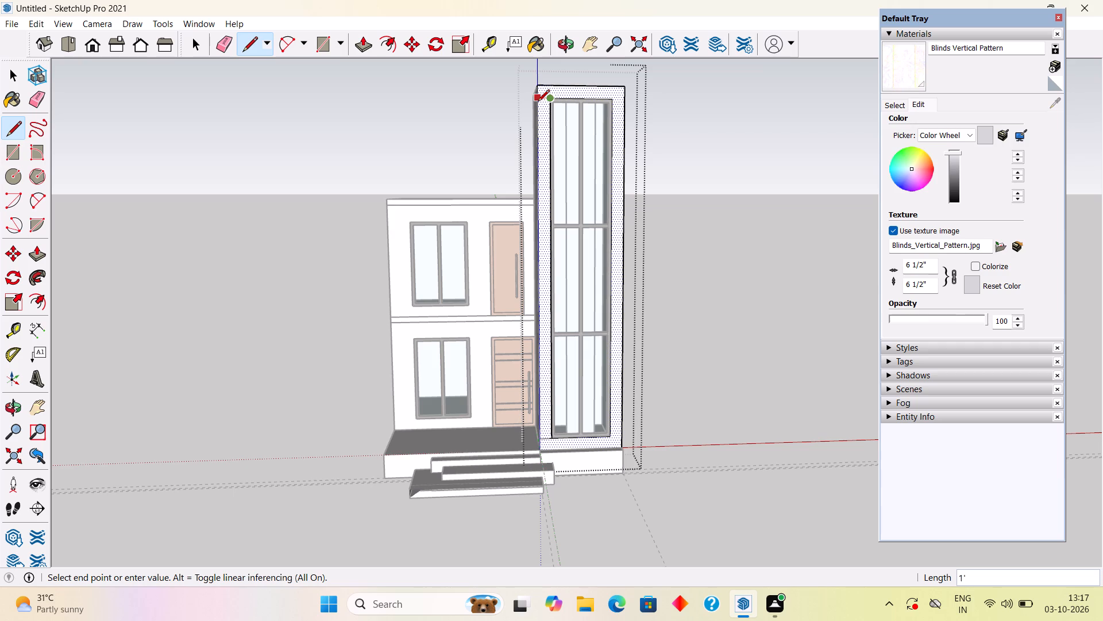
click(538, 102)
key(space)
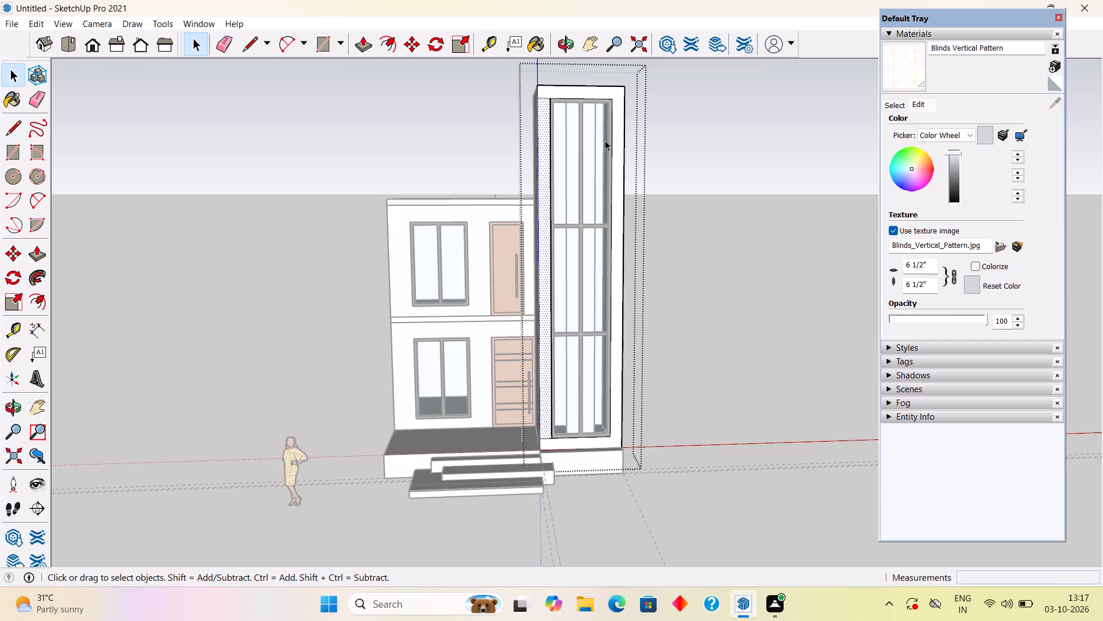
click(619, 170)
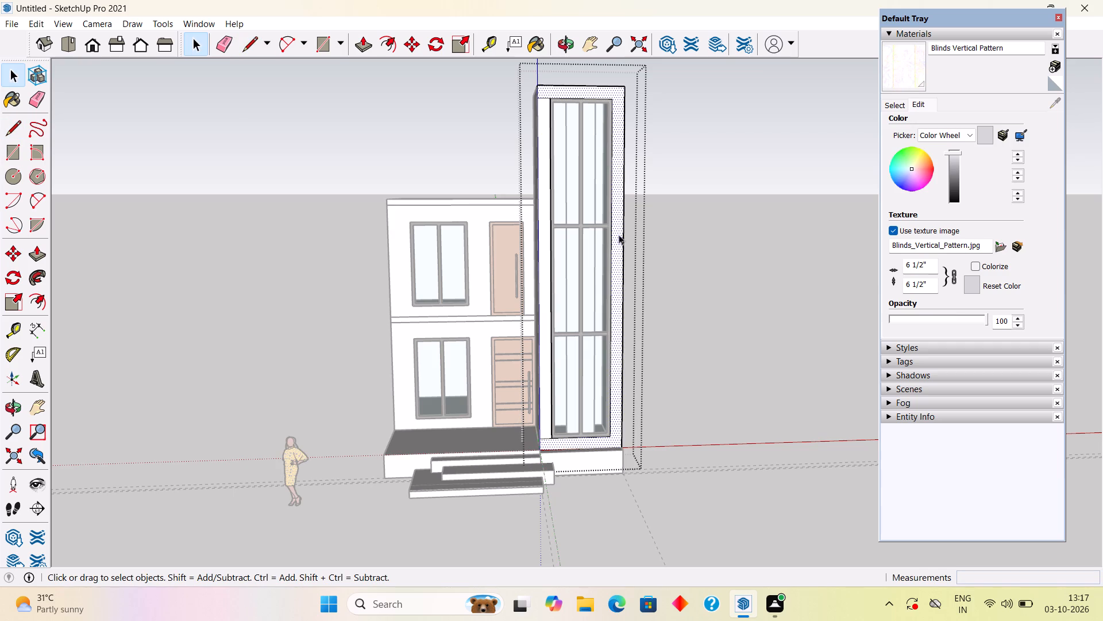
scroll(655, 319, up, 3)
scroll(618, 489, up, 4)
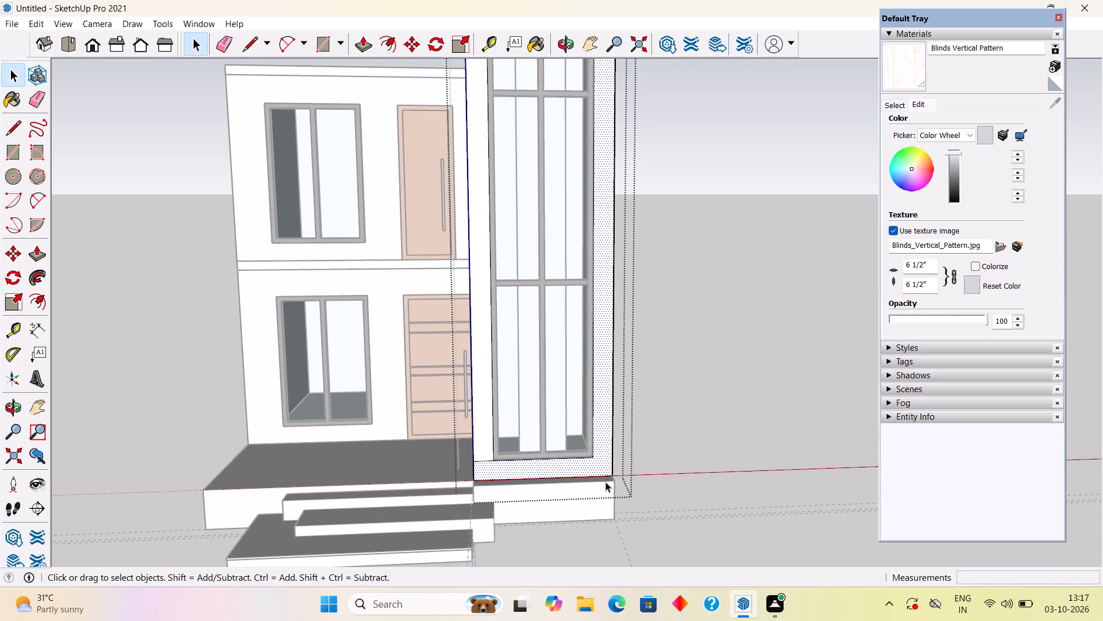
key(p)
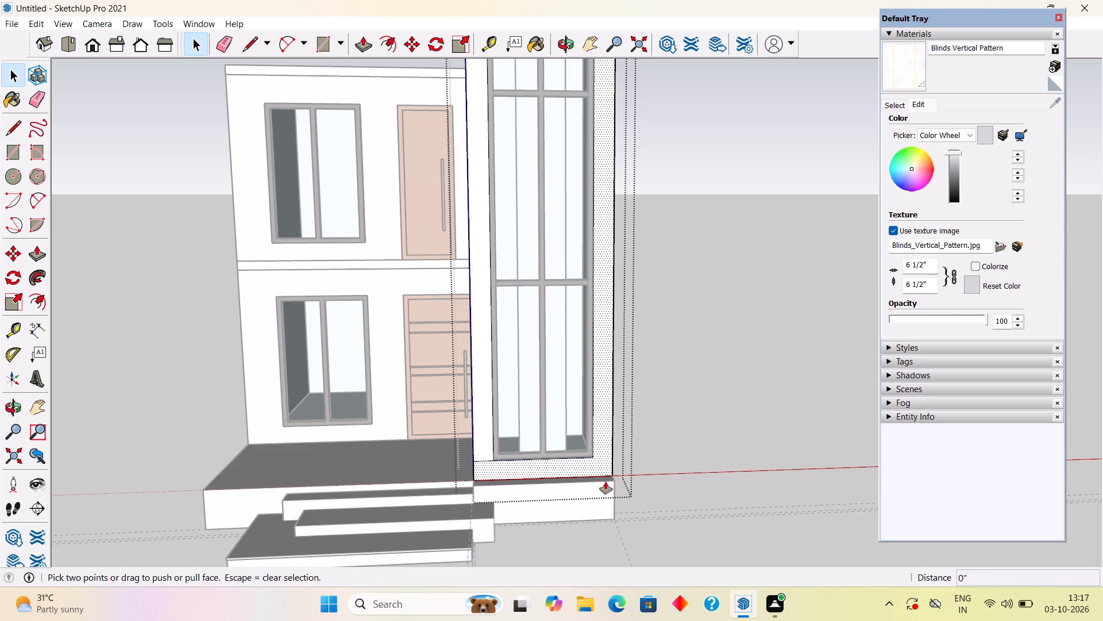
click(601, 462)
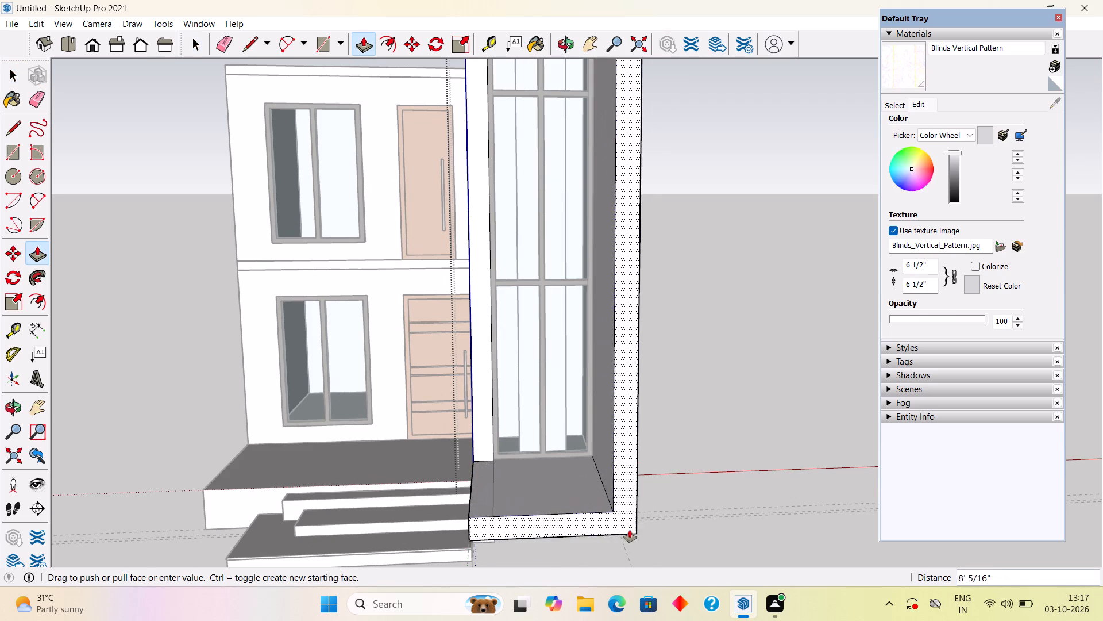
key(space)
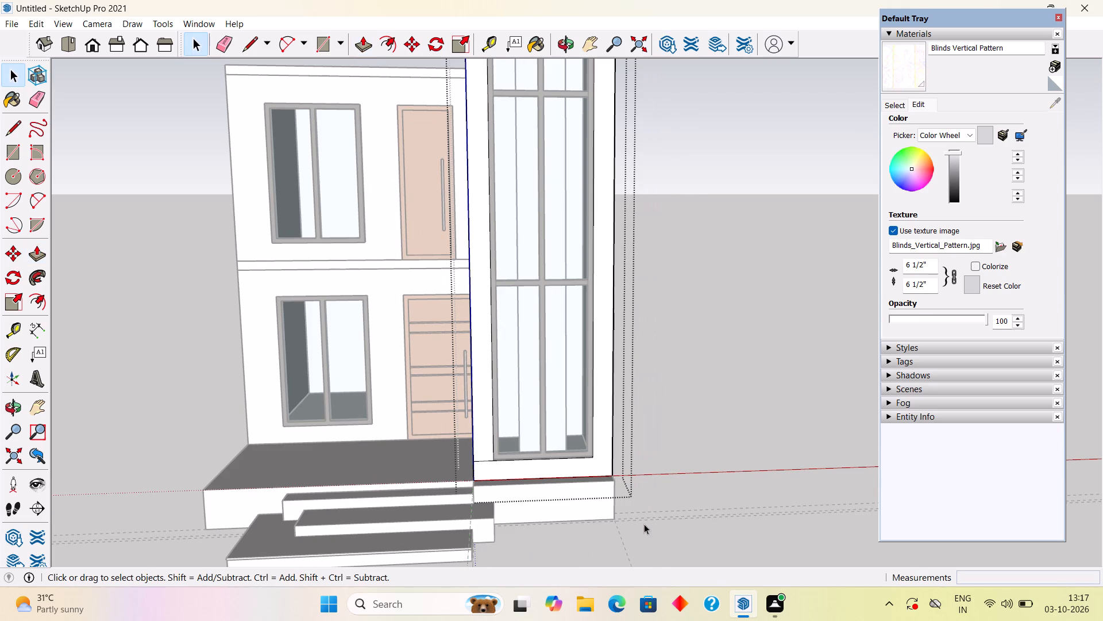
Pull the tower's front face around the top, far side and bottom of the tall window outward 9" and close the group.
click(519, 467)
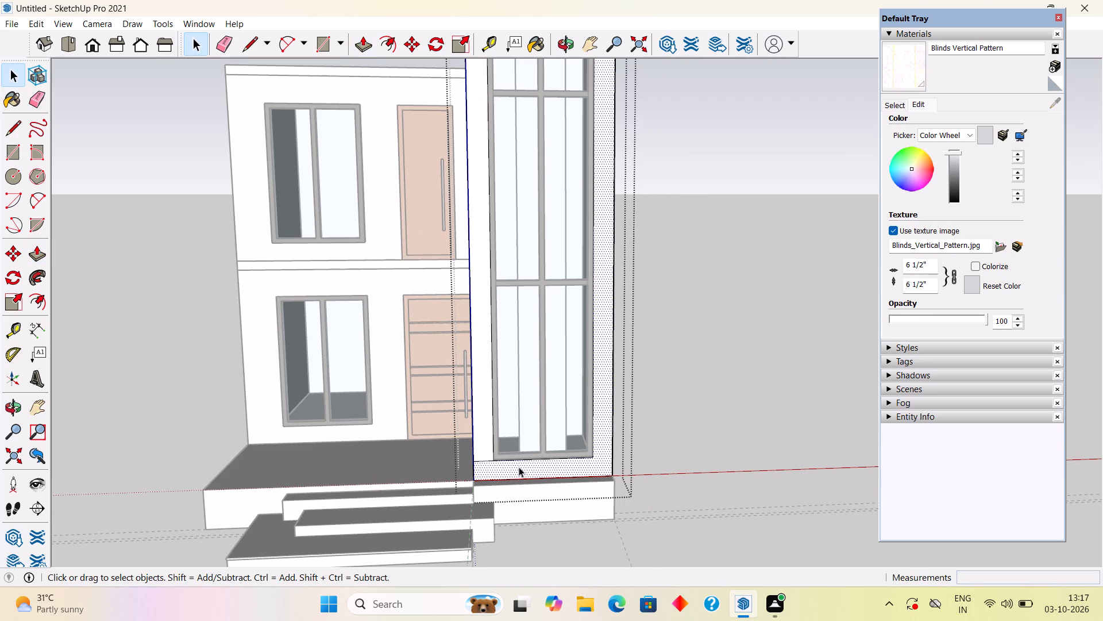
ctrl+click(519, 467)
key(p)
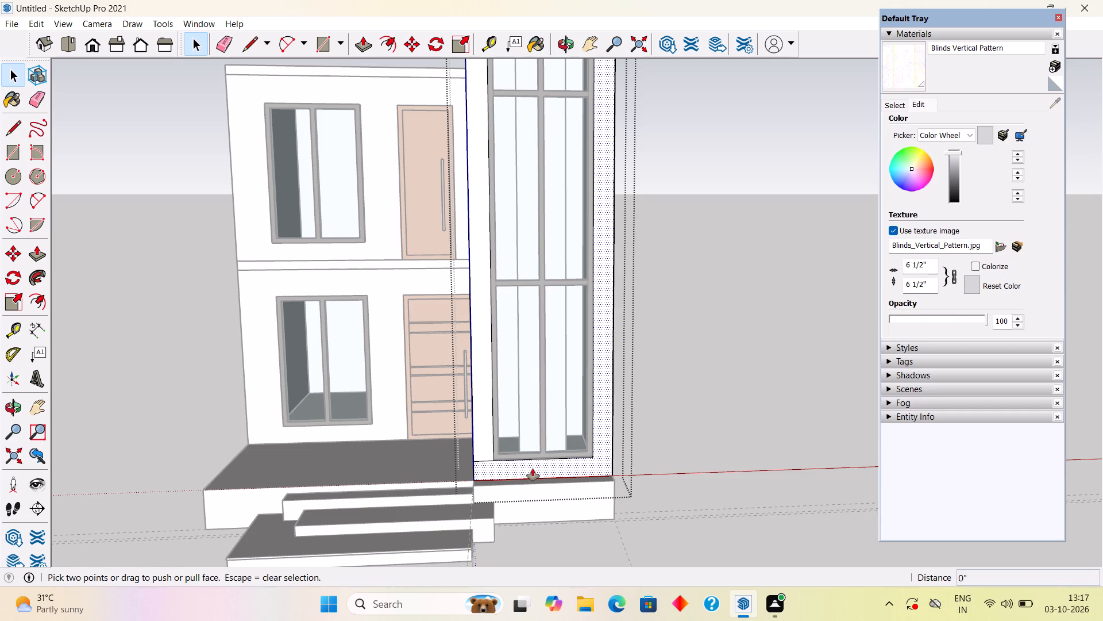
click(533, 469)
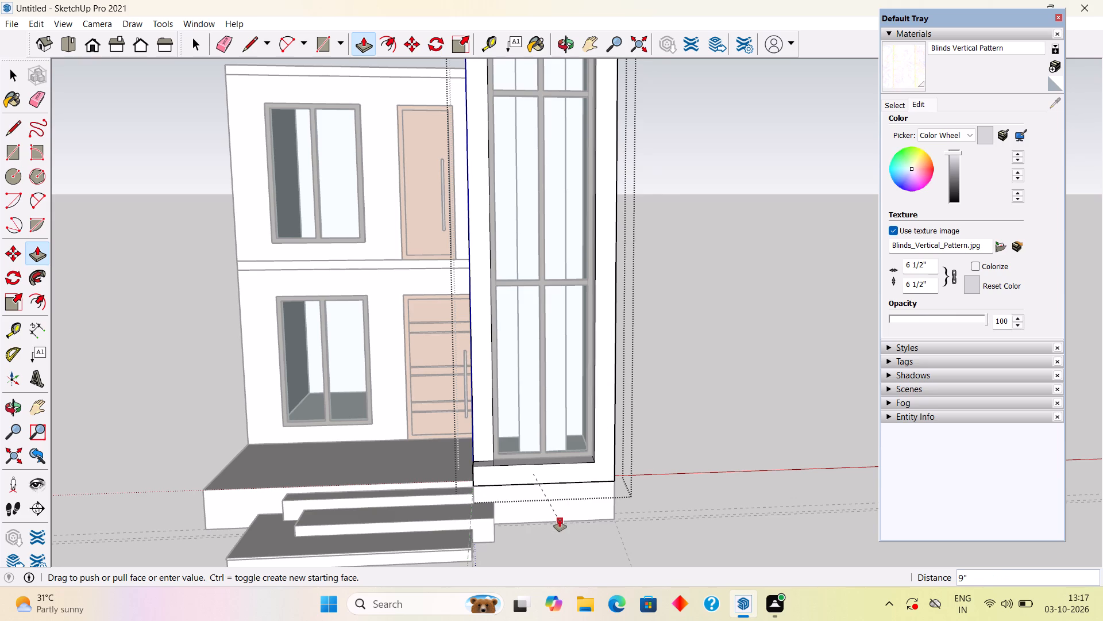
click(583, 503)
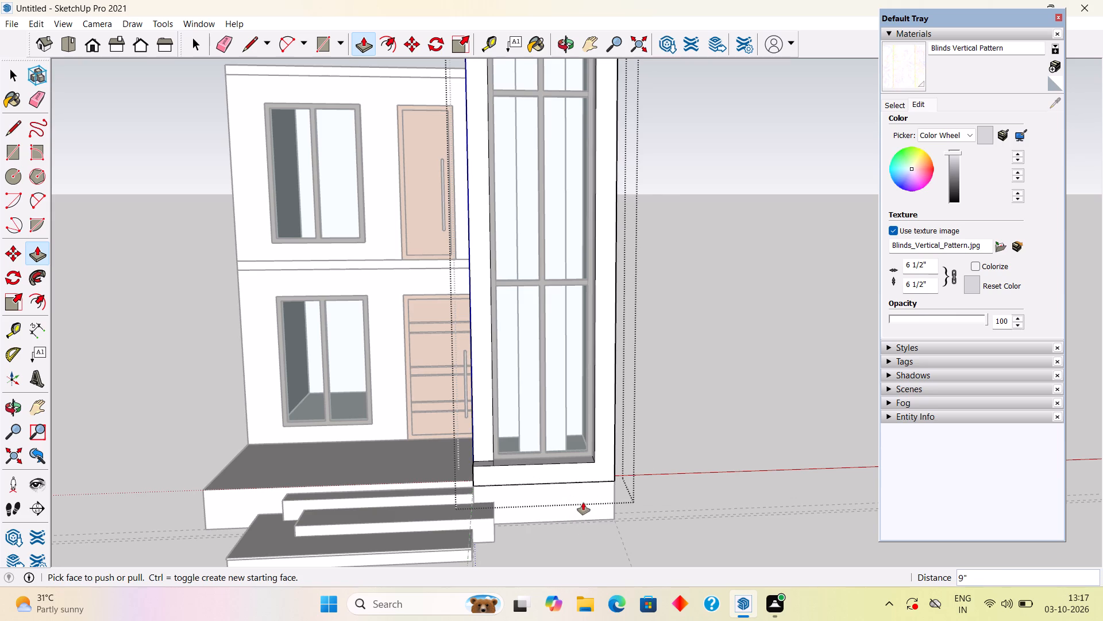
key(space)
scroll(572, 434, up, 4)
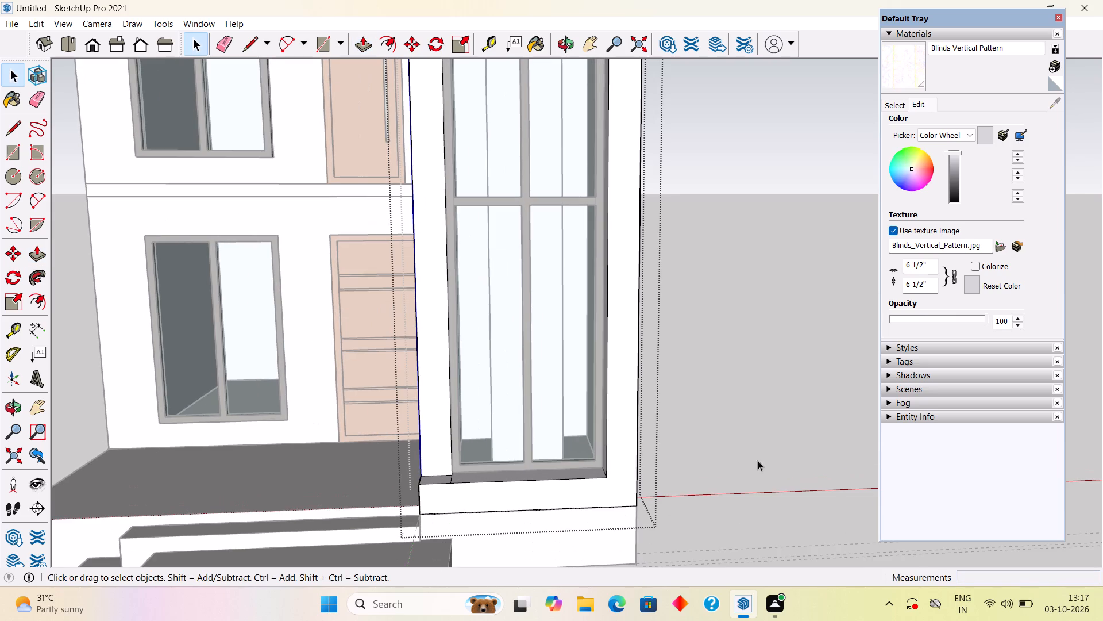
click(768, 458)
Open the tower's group, delete the short edge crossing the sill at the tall window's lower corner nearest the door, and close the group.
middle_drag(613, 449, 842, 473)
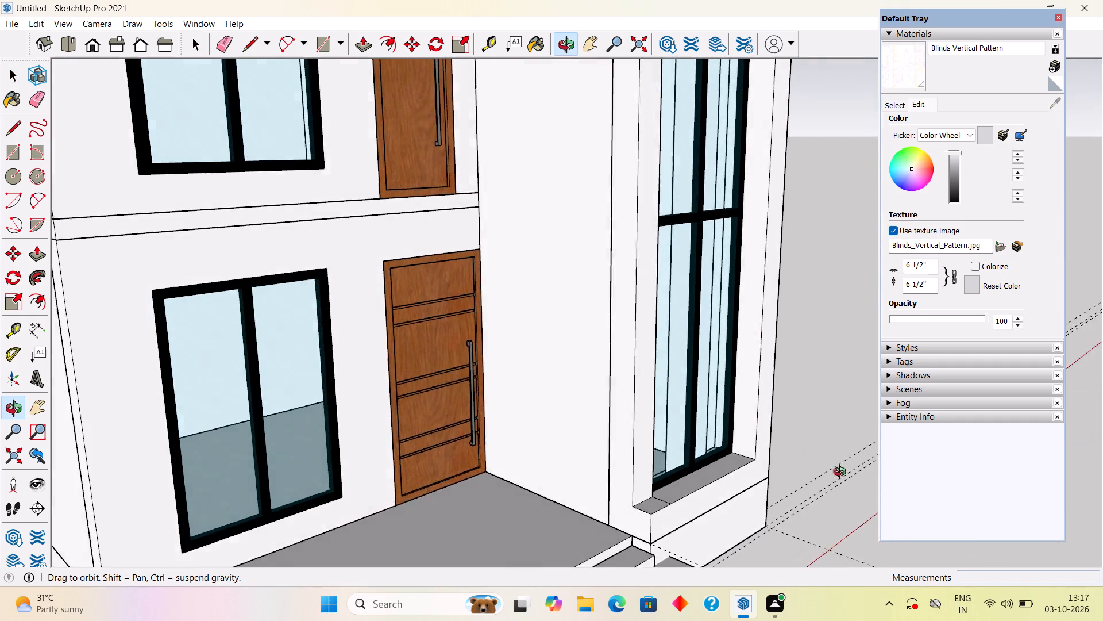
middle_drag(842, 473, 657, 519)
scroll(468, 538, up, 2)
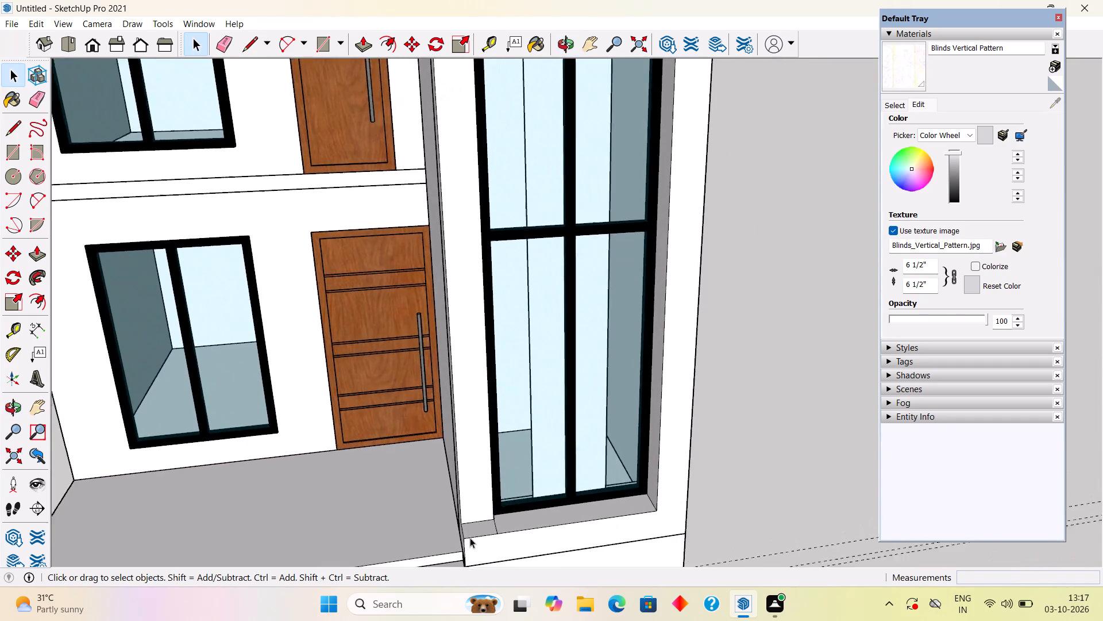
scroll(470, 538, up, 8)
click(504, 523)
triple_click(504, 523)
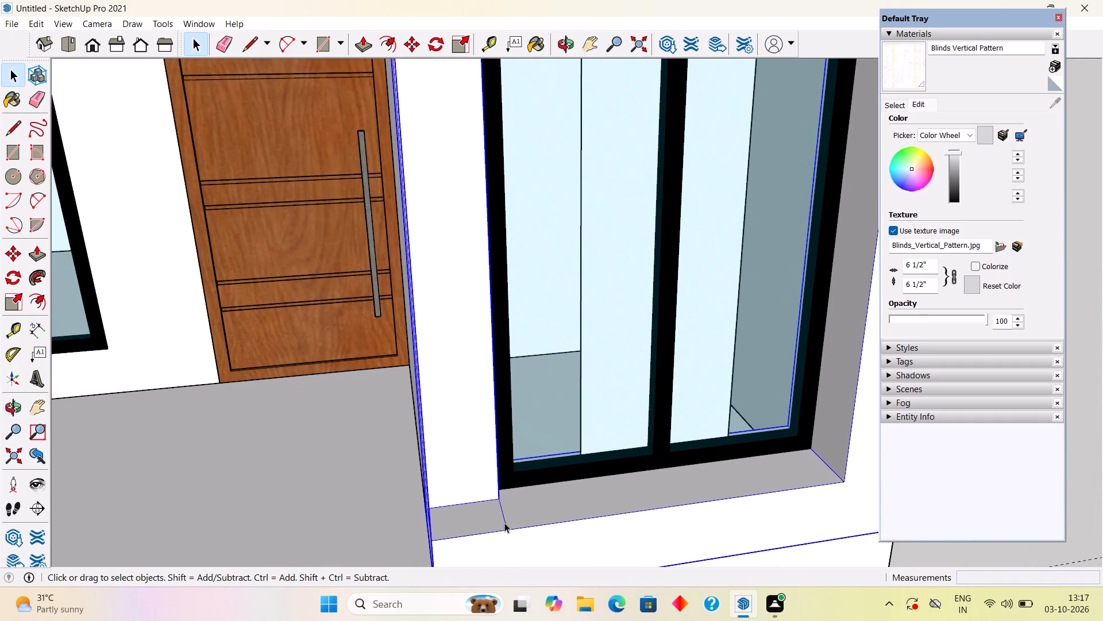
double_click(504, 523)
click(504, 522)
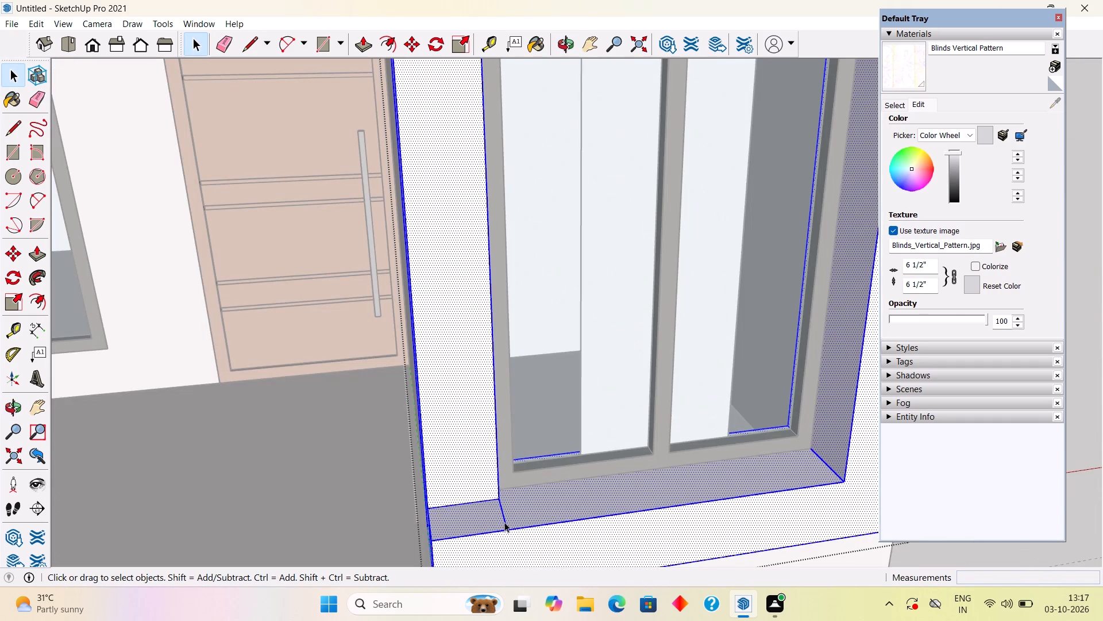
key(Delete)
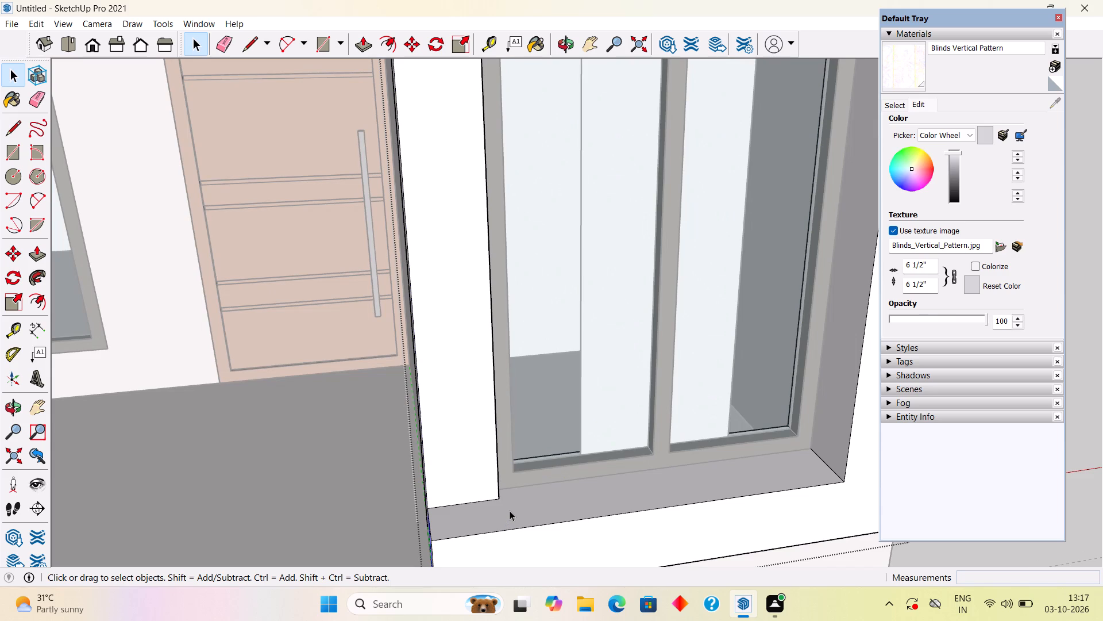
scroll(510, 511, down, 8)
click(743, 439)
Examine the tower's projecting surround and the recessed wall strip beside the tall window from several angles.
middle_drag(692, 473, 682, 475)
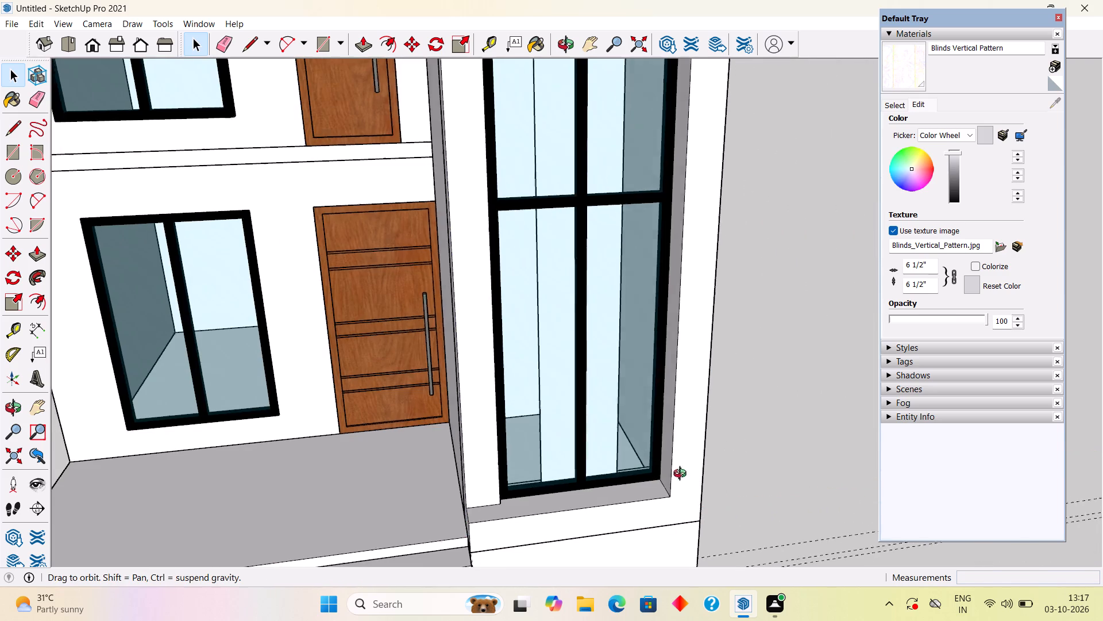
middle_drag(682, 475, 467, 526)
scroll(479, 526, down, 3)
middle_drag(447, 512, 649, 462)
scroll(649, 462, down, 2)
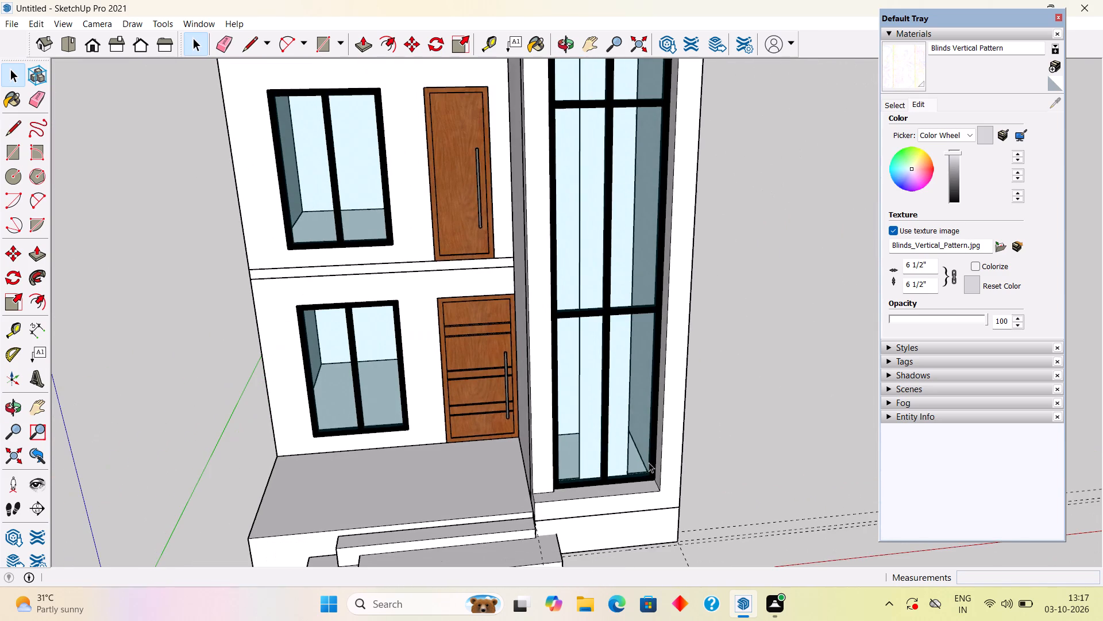
middle_drag(638, 478, 739, 478)
scroll(739, 478, down, 2)
middle_drag(658, 506, 592, 508)
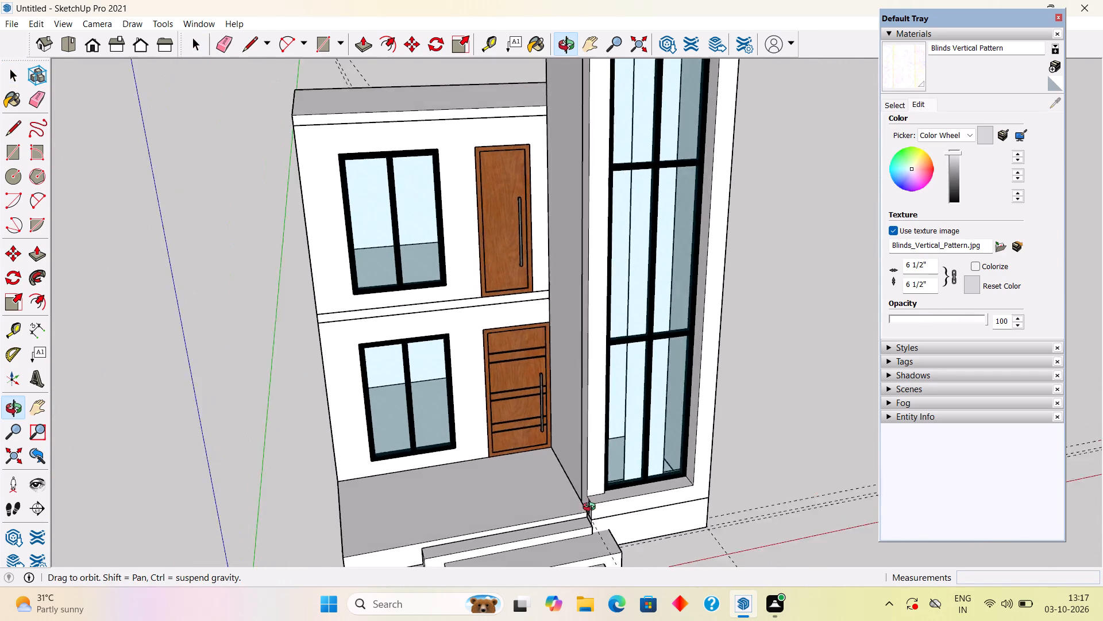
middle_drag(592, 508, 504, 530)
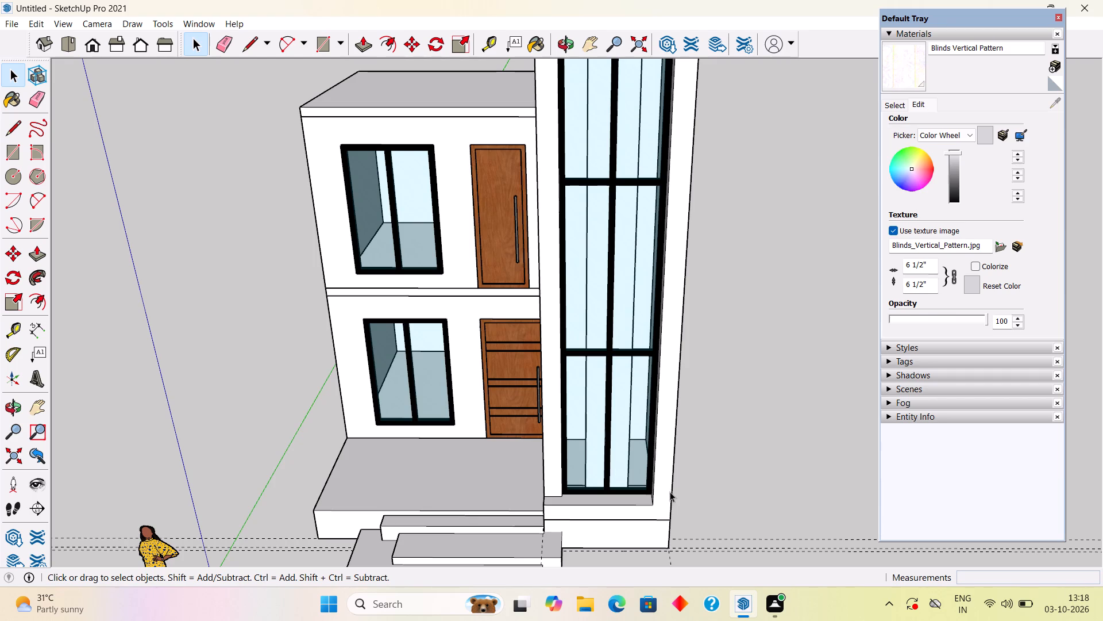
In the tower's group, push the recessed wall strip beside the tall window inward about 2 7/8" to the window frame, then close the group.
scroll(671, 493, up, 6)
scroll(514, 445, up, 3)
scroll(593, 466, up, 13)
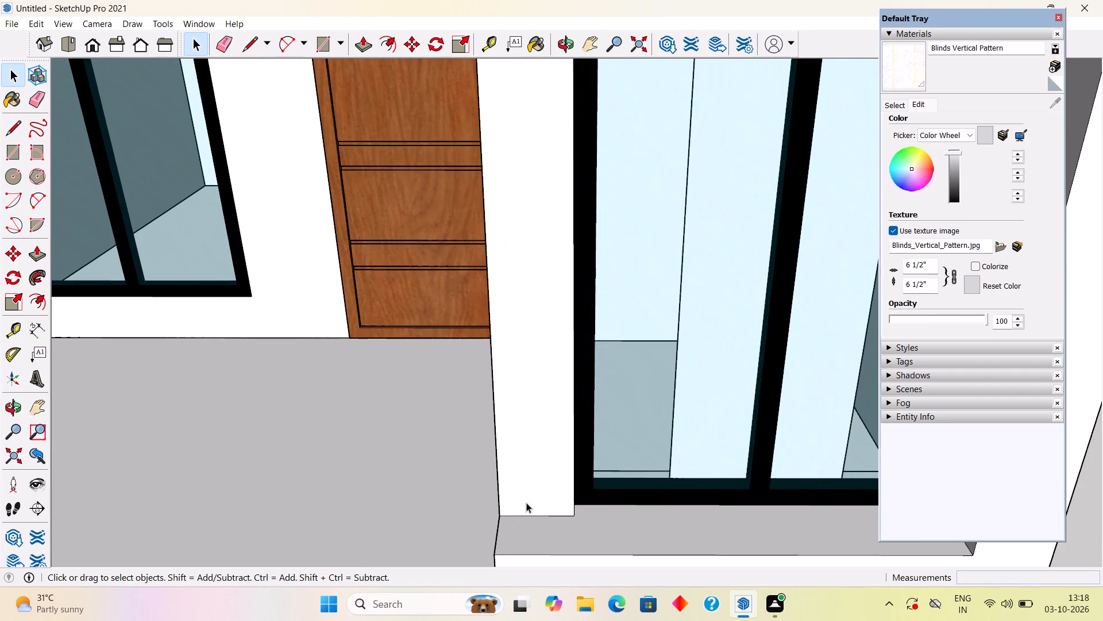
middle_drag(616, 443, 477, 416)
scroll(422, 420, up, 5)
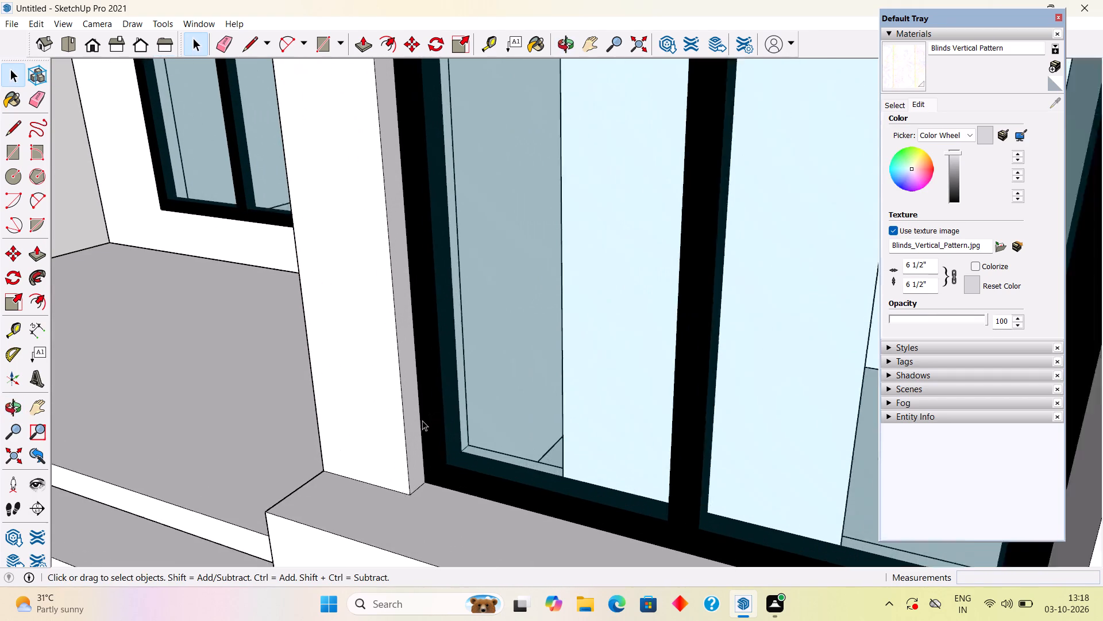
scroll(422, 420, up, 1)
triple_click(389, 472)
double_click(389, 472)
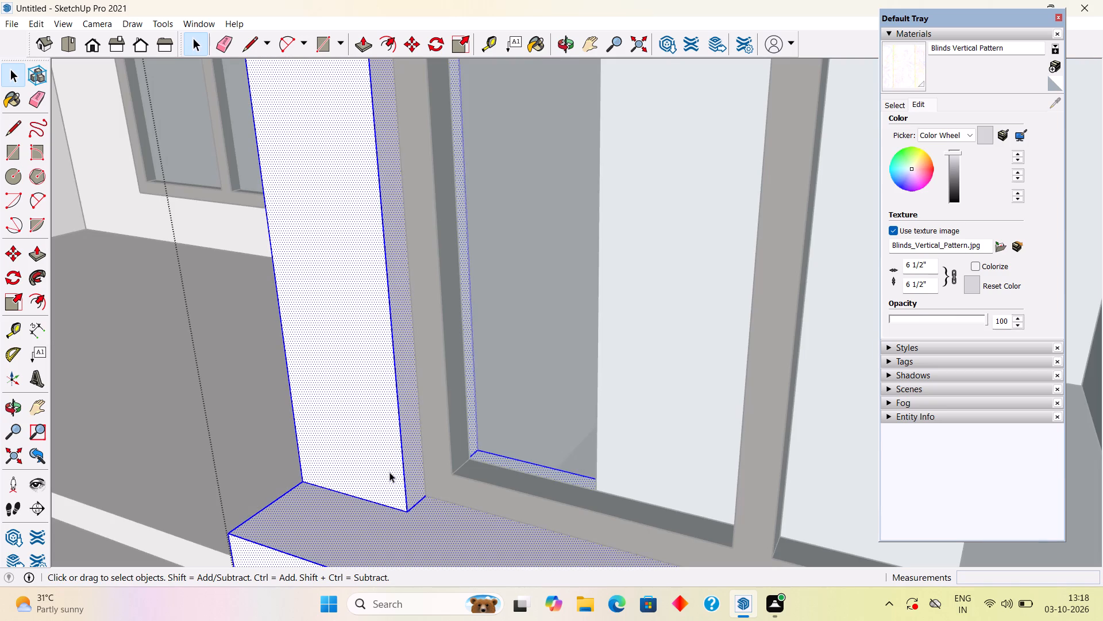
click(388, 470)
scroll(385, 572, down, 6)
scroll(554, 366, down, 14)
key(p)
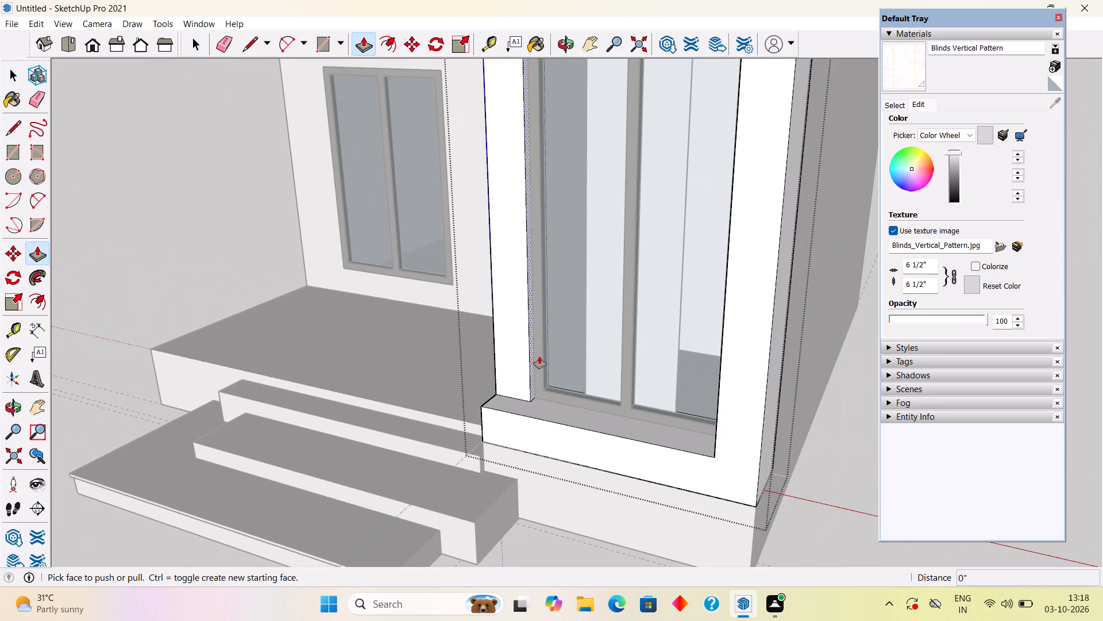
click(511, 362)
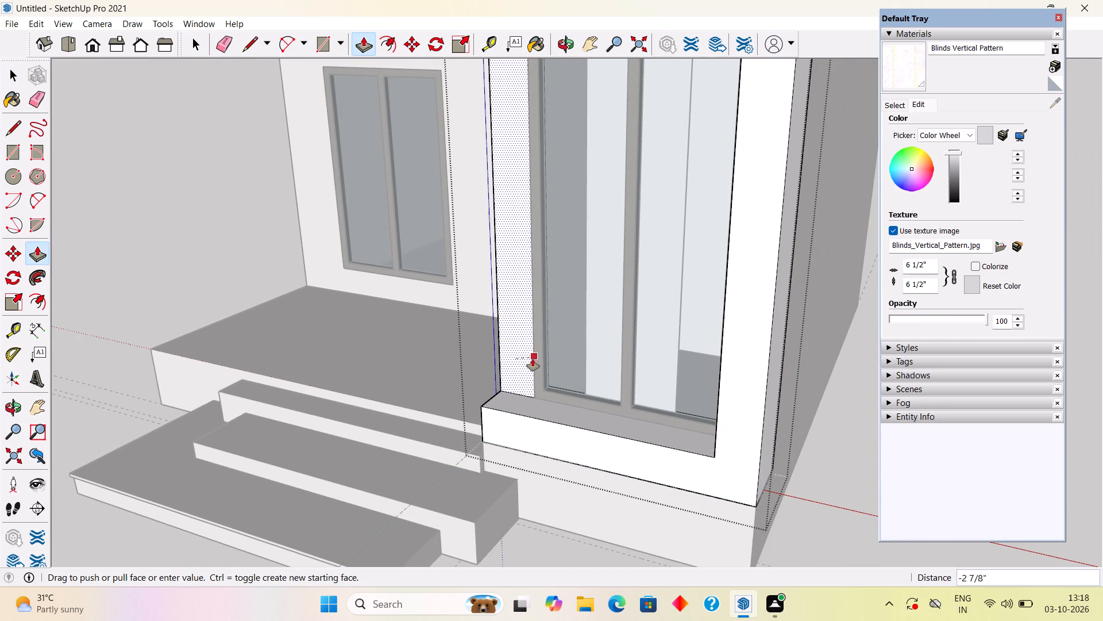
click(536, 361)
key(space)
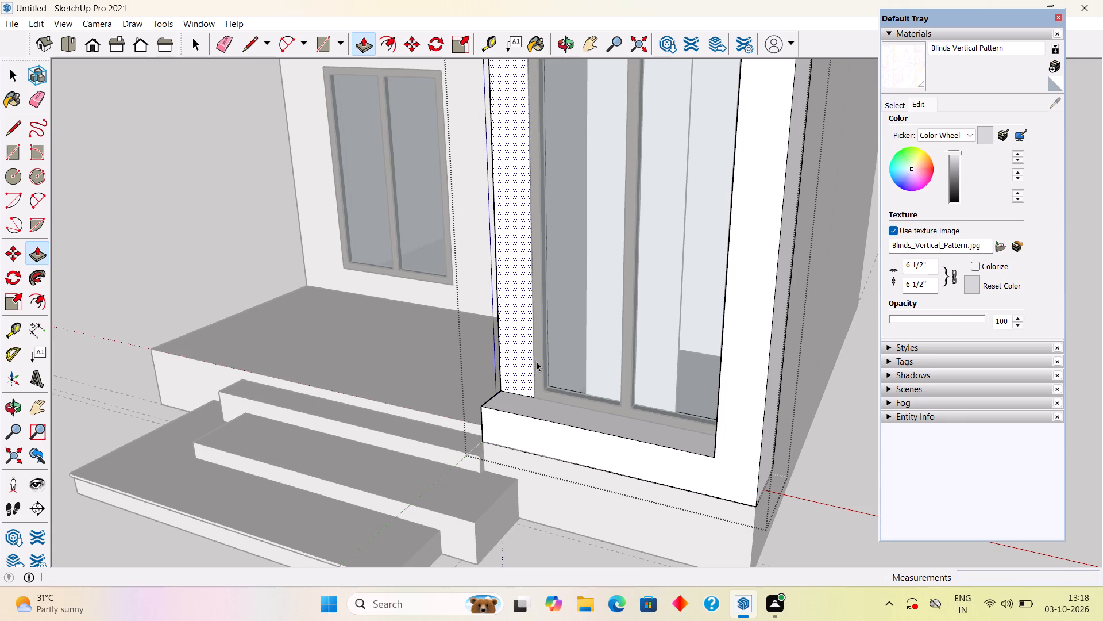
scroll(536, 361, down, 17)
click(753, 339)
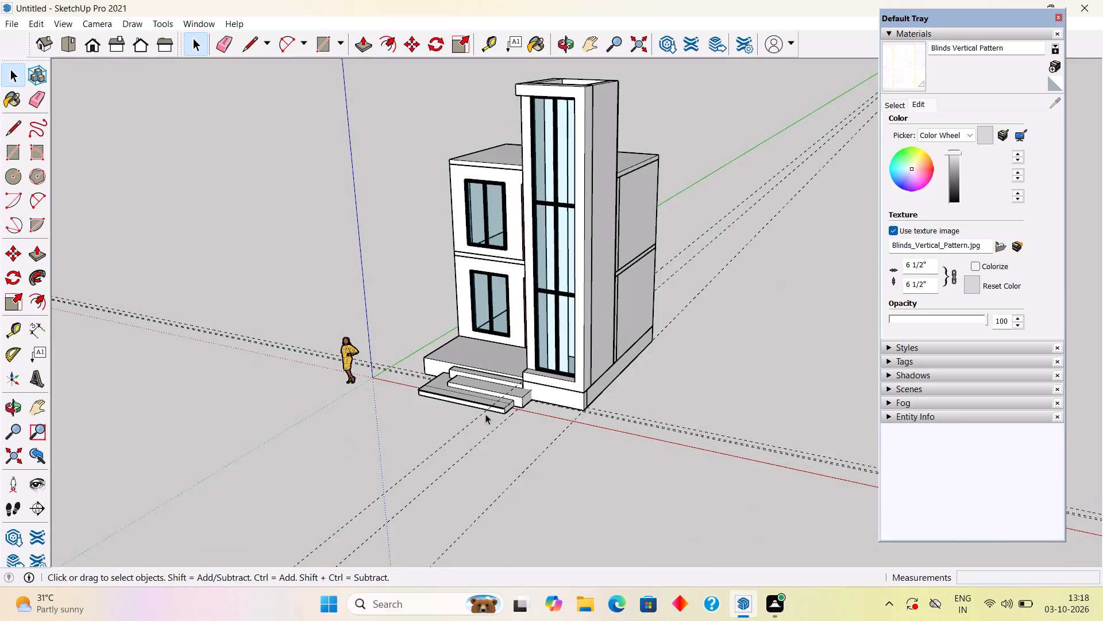
Examine the reworked tower front and the whole house from several angles and distances.
middle_drag(480, 415, 718, 413)
scroll(637, 373, up, 5)
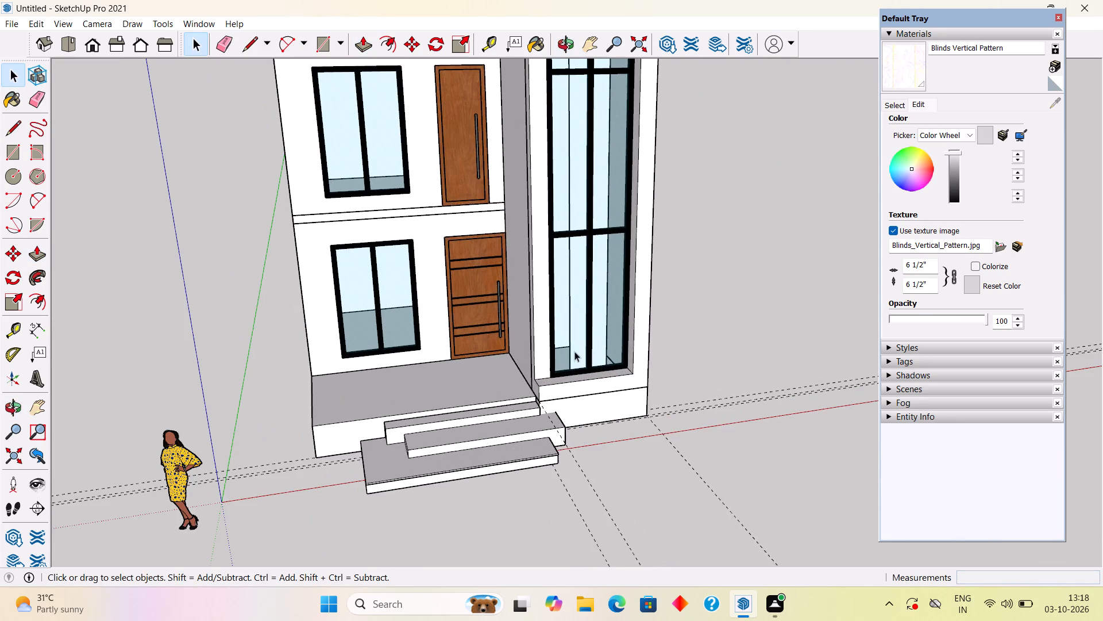
middle_drag(565, 348, 483, 349)
scroll(483, 349, down, 3)
scroll(569, 374, up, 4)
scroll(570, 374, down, 5)
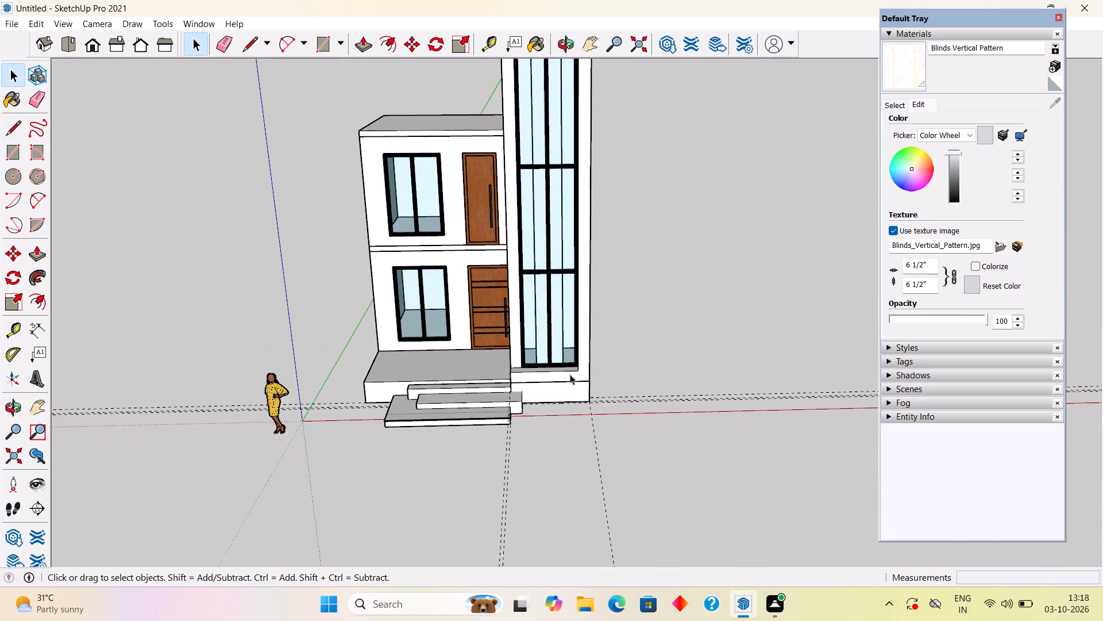
middle_drag(585, 315, 604, 367)
scroll(604, 367, down, 7)
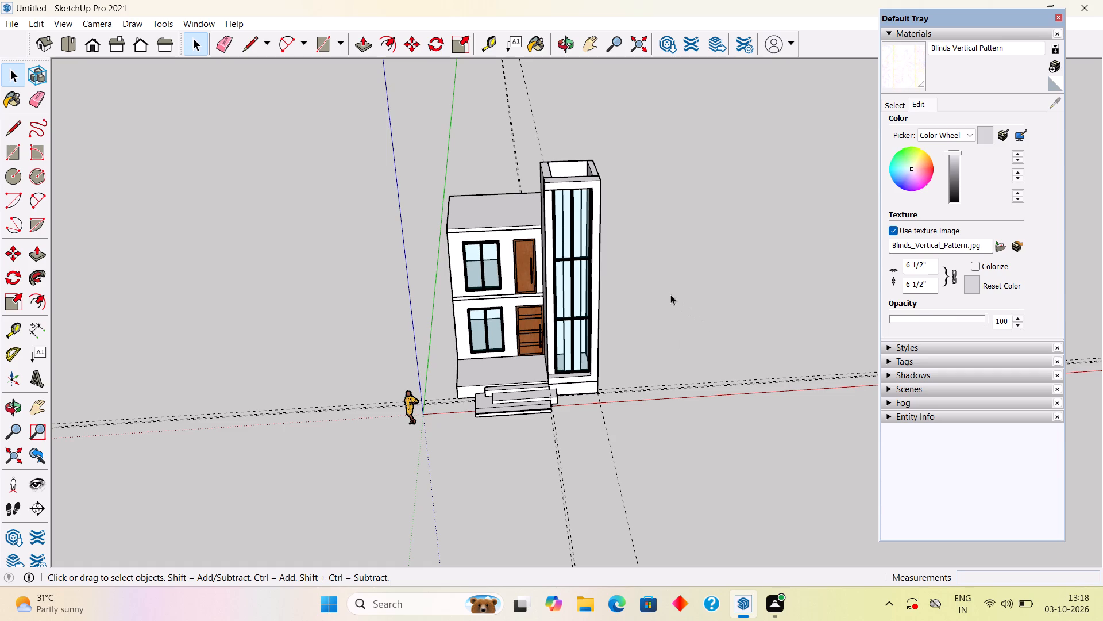
Place a guide 2' outward from the lower side edge of the porch base, parallel to it.
middle_drag(489, 210, 580, 255)
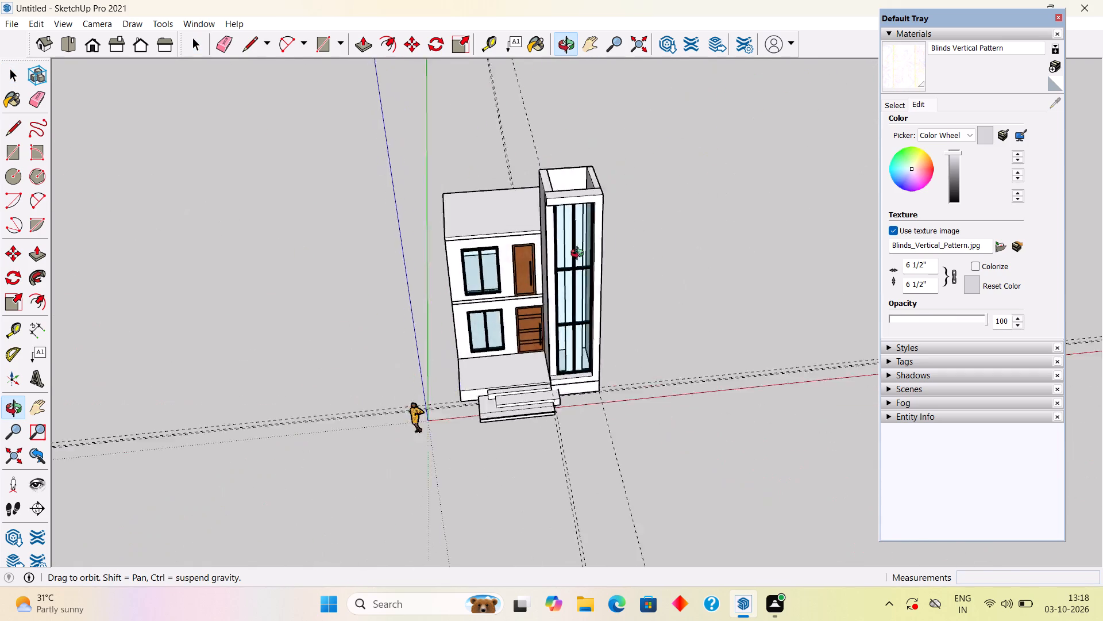
middle_drag(580, 255, 526, 209)
scroll(517, 328, up, 4)
middle_drag(535, 370, 543, 304)
scroll(445, 452, up, 3)
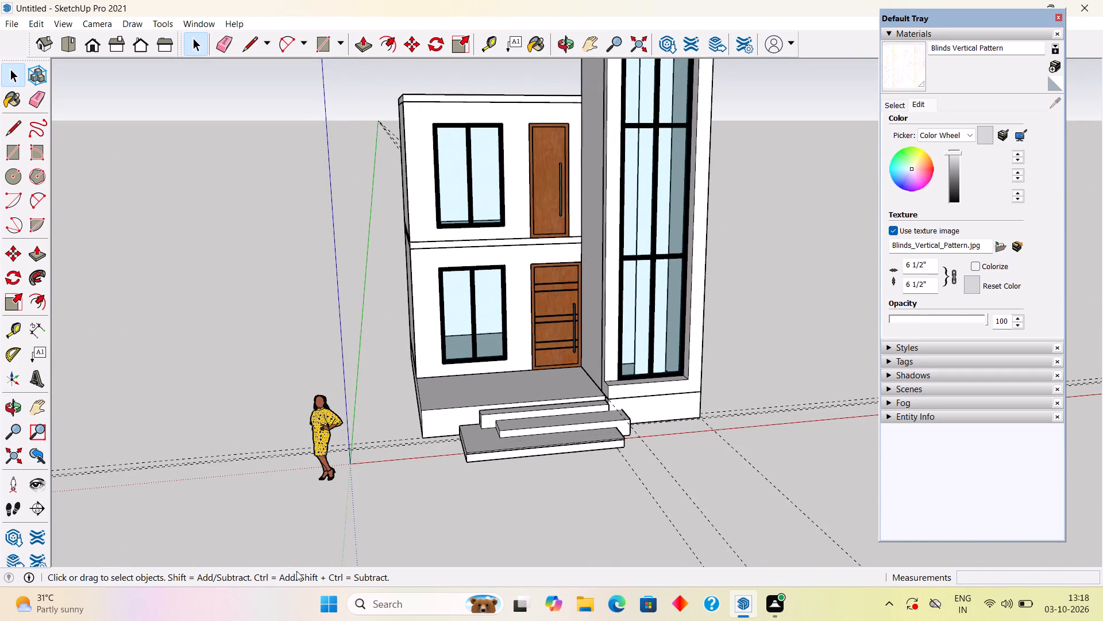
scroll(330, 507, up, 4)
scroll(426, 459, up, 2)
middle_drag(405, 435, 374, 546)
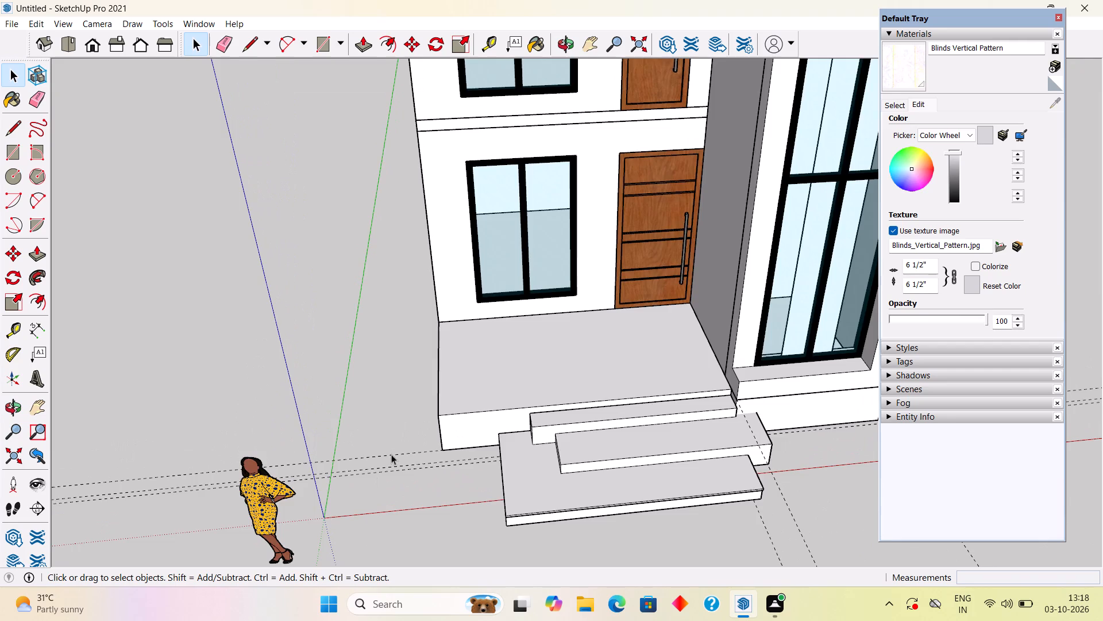
scroll(400, 451, up, 4)
key(t)
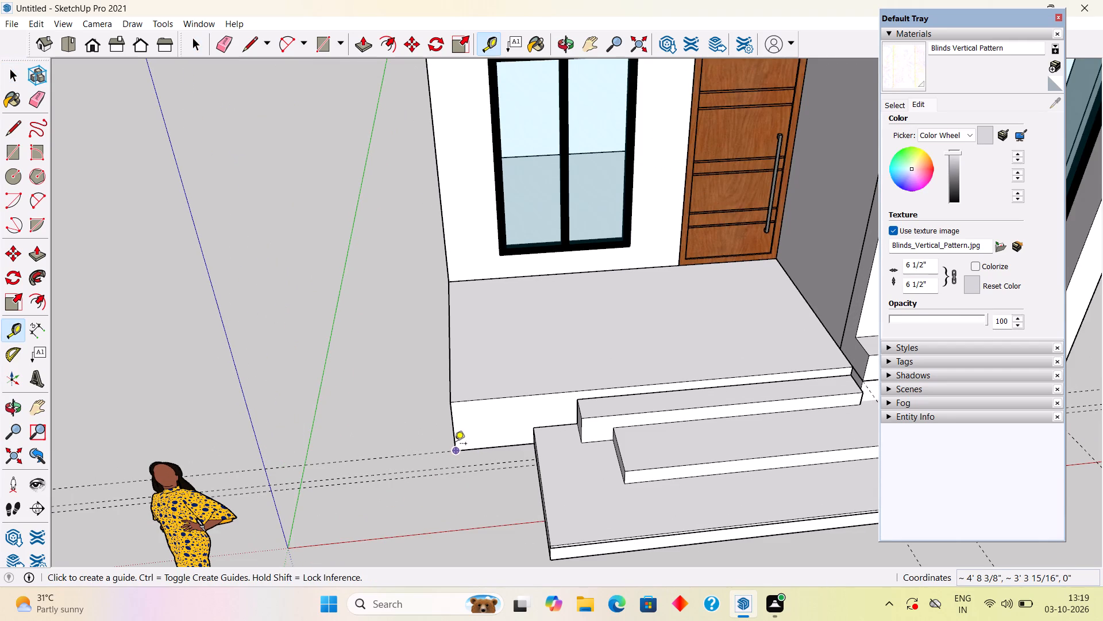
scroll(412, 457, up, 1)
middle_drag(391, 413, 428, 405)
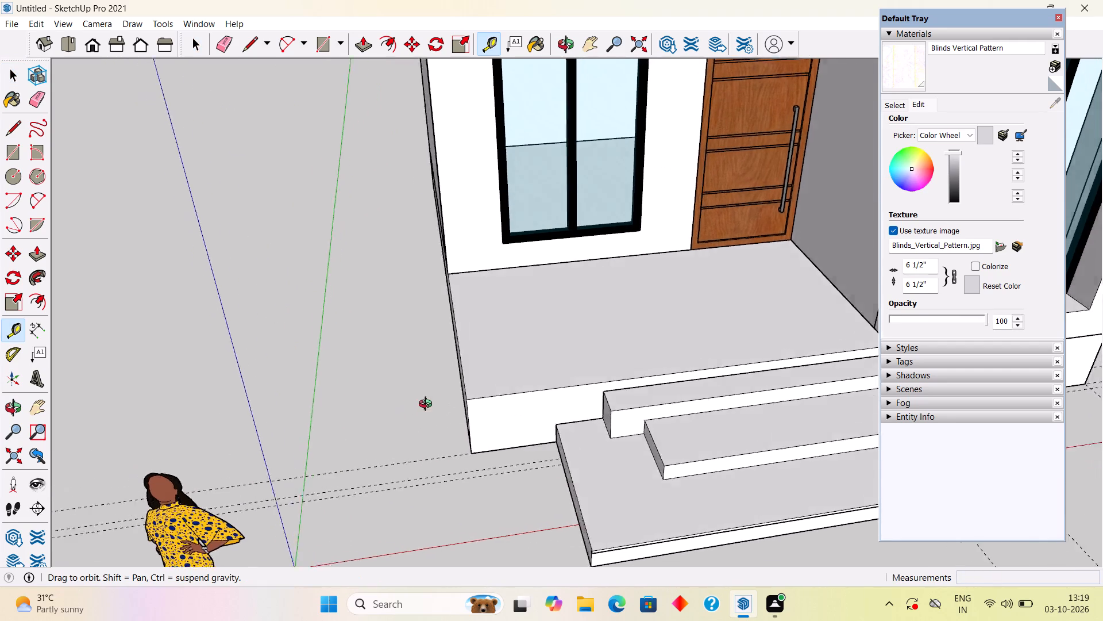
middle_drag(428, 405, 529, 377)
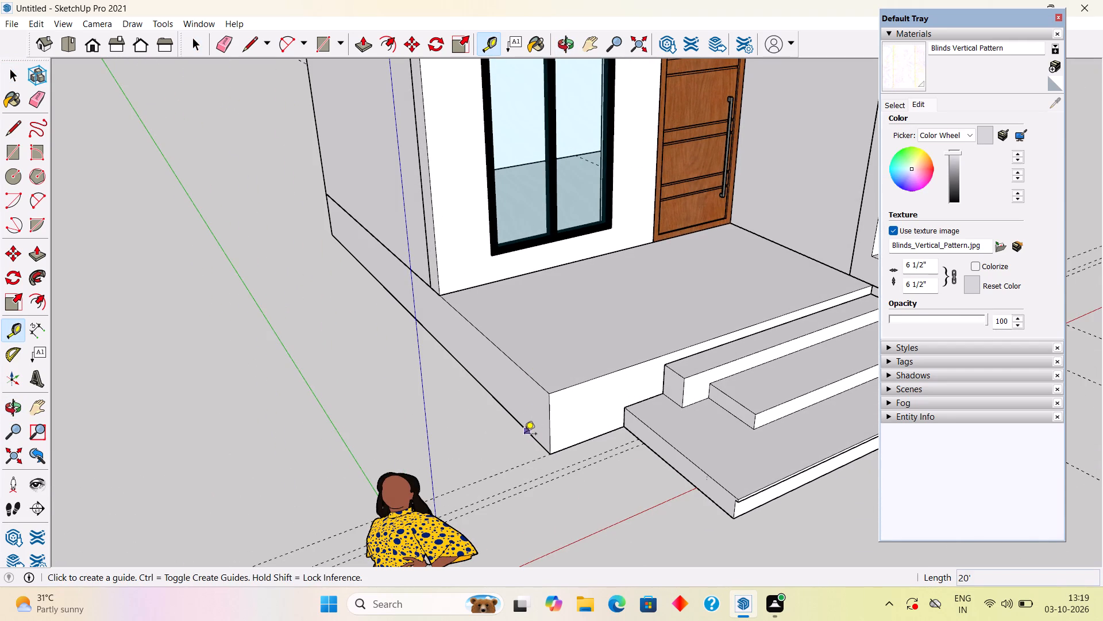
click(535, 444)
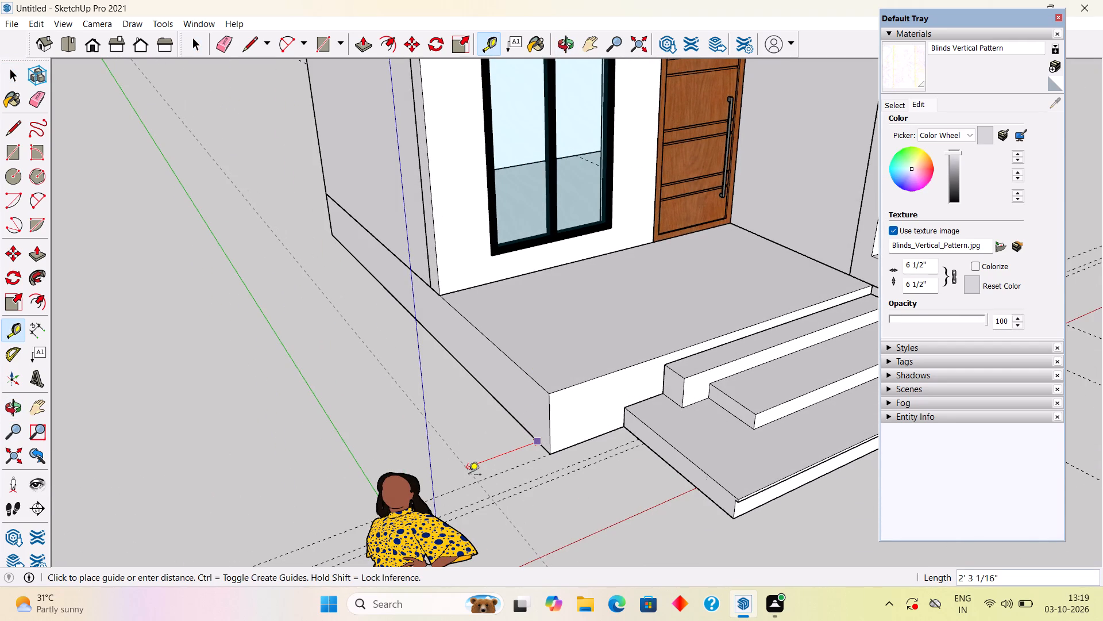
text(2')
key(Return)
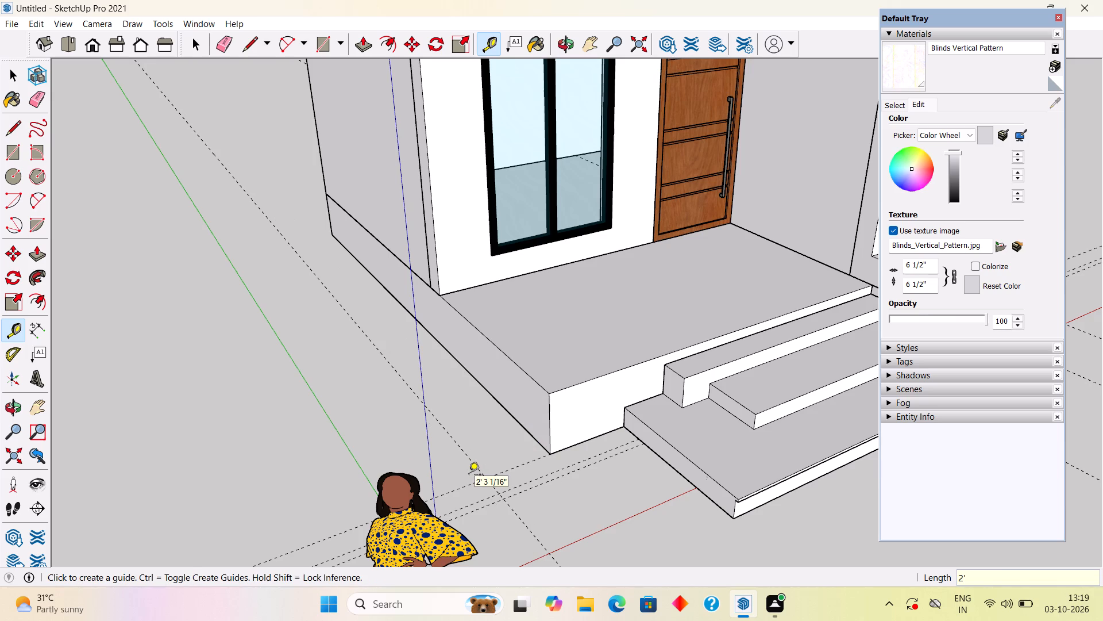
Place a parallel guide 2' back from the new guide, through the porch base's lower front corner.
scroll(469, 476, up, 1)
click(475, 464)
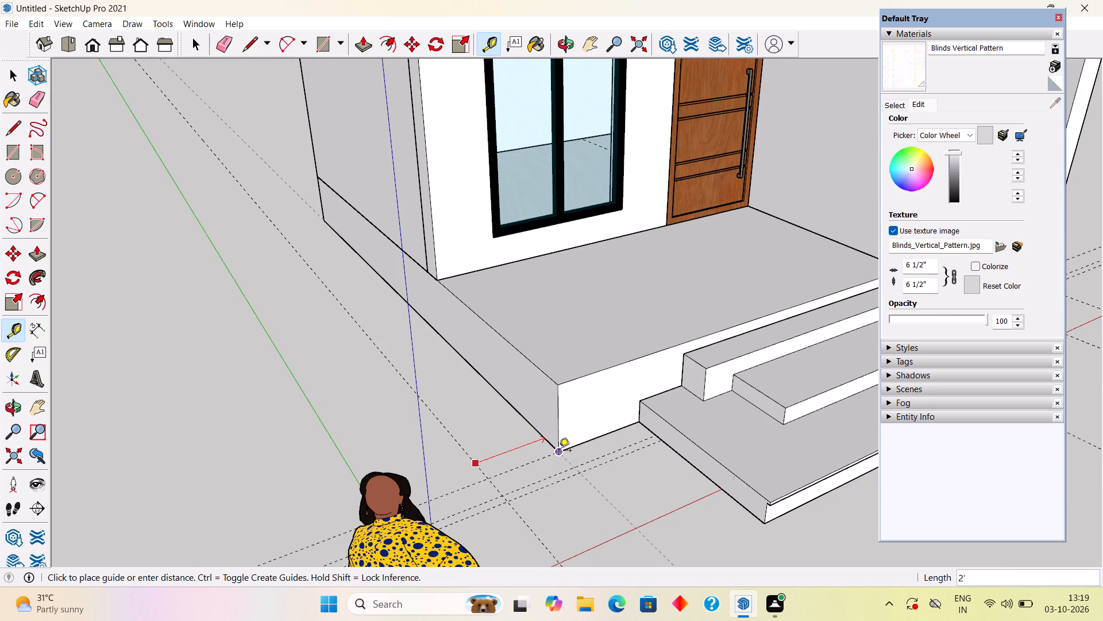
click(559, 451)
key(space)
Draw a 2' by 9" rectangle on the ground between the guides beside the porch base's outer front corner.
middle_drag(608, 466, 507, 474)
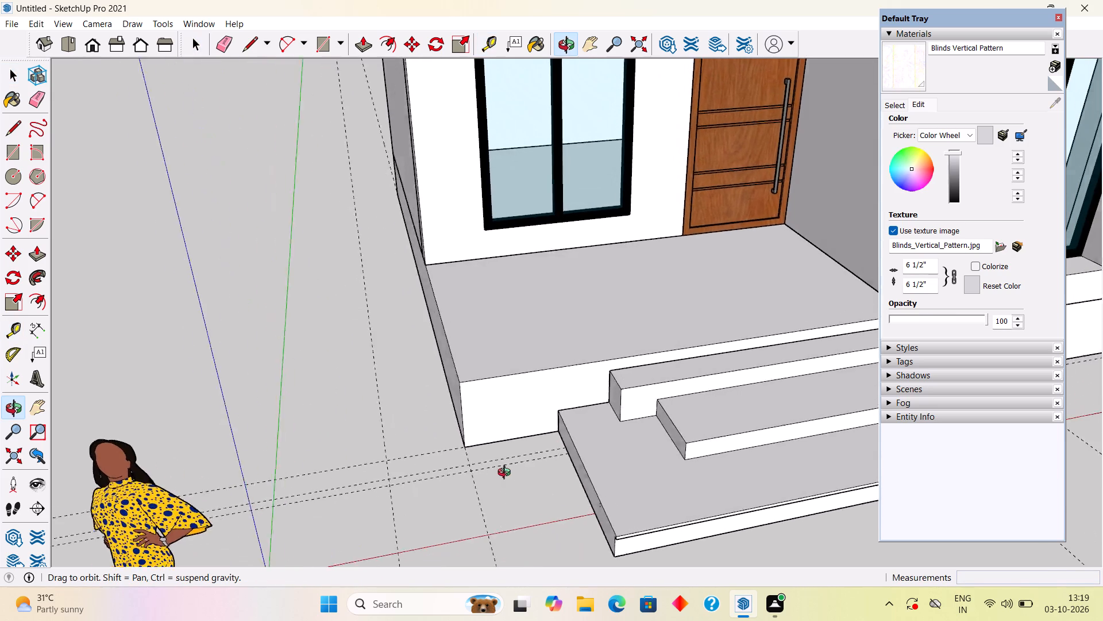
middle_drag(507, 474, 373, 483)
key(r)
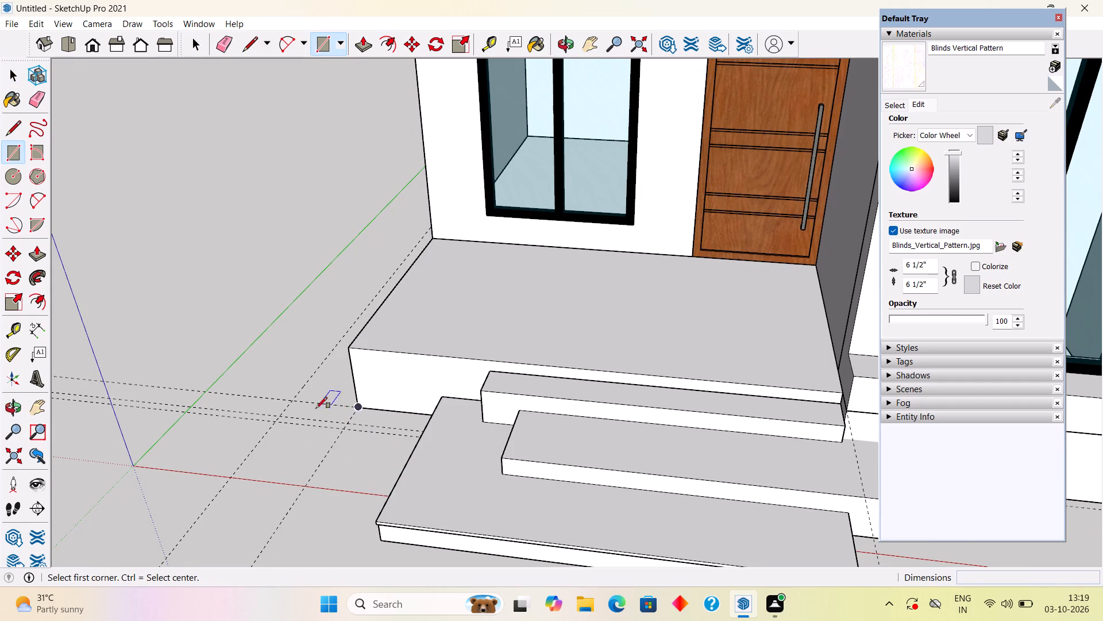
click(292, 401)
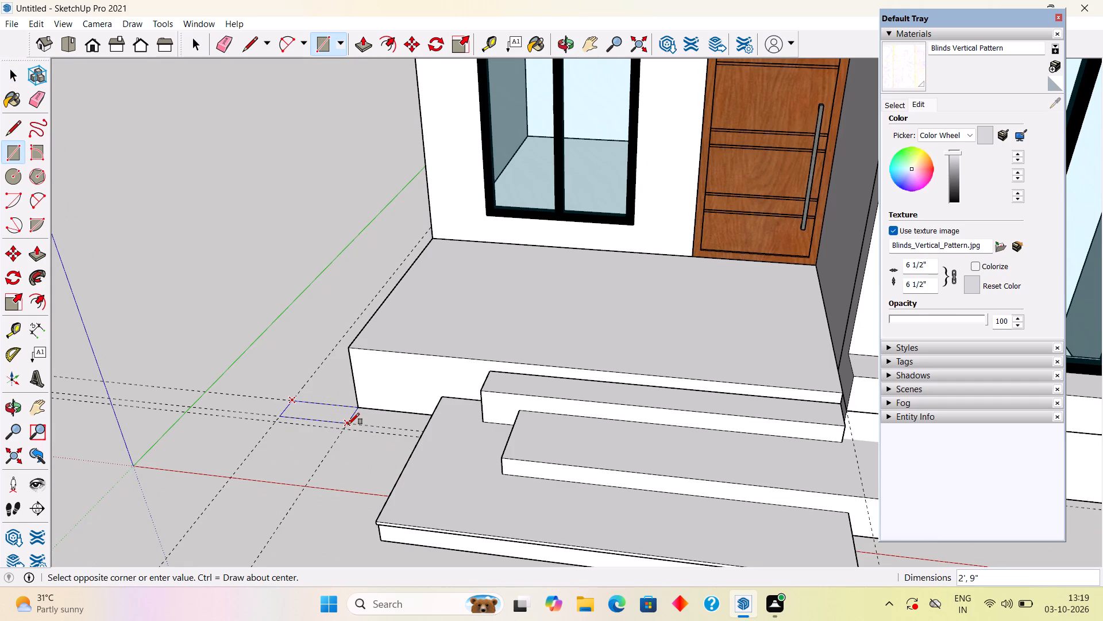
click(348, 424)
key(space)
Open the slab group between the two storeys and draw a 6" line closing its front band at the tower.
scroll(378, 412, down, 6)
middle_drag(376, 362, 379, 362)
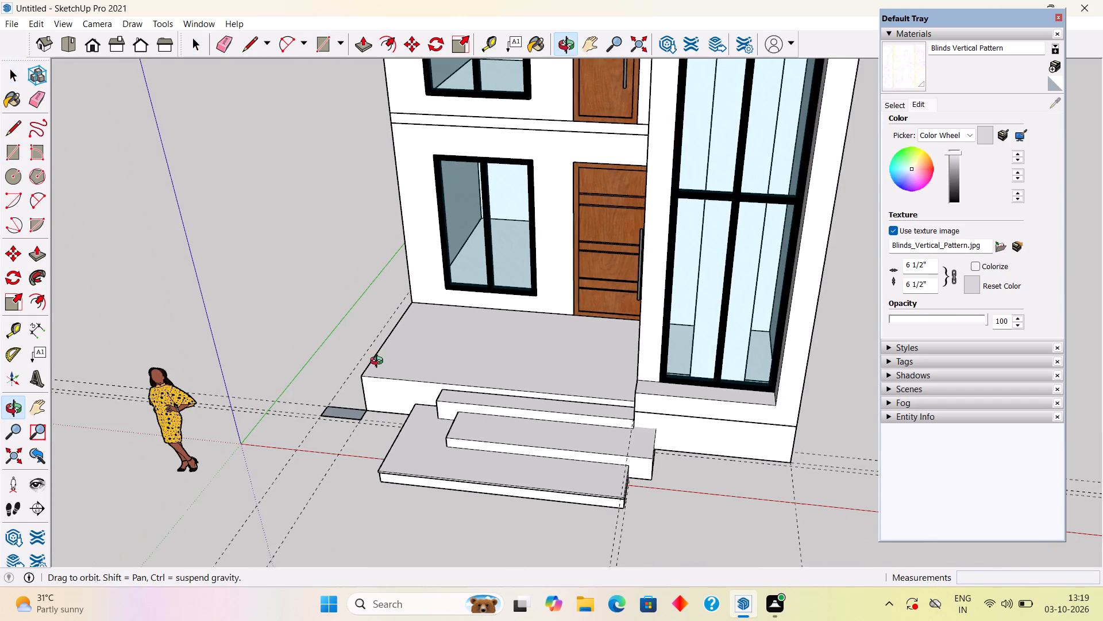
middle_drag(379, 362, 422, 350)
scroll(431, 347, down, 1)
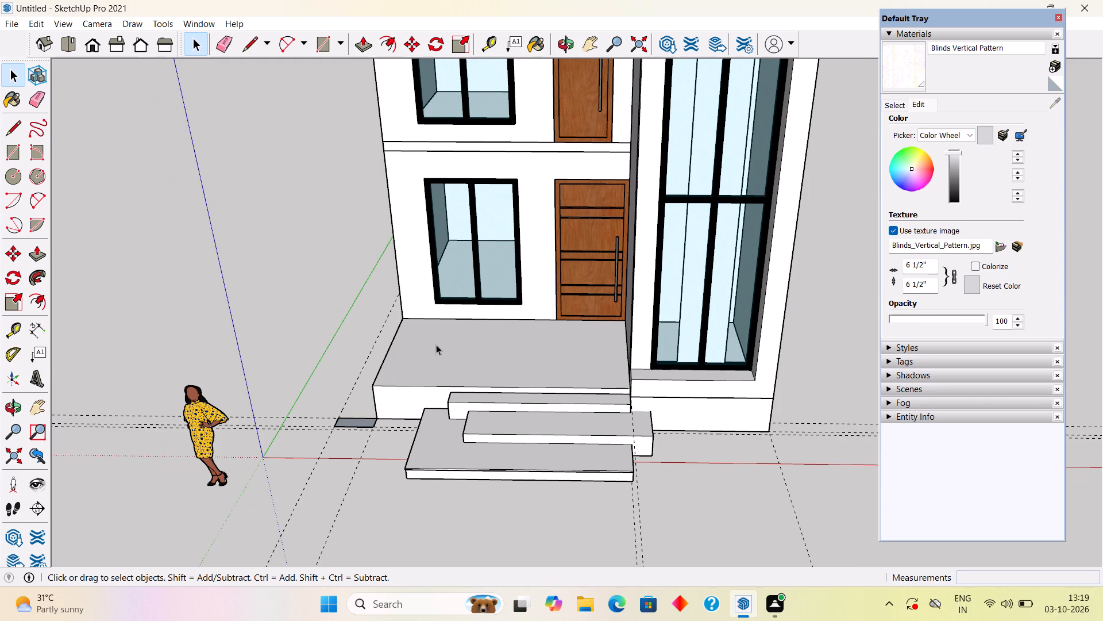
triple_click(480, 148)
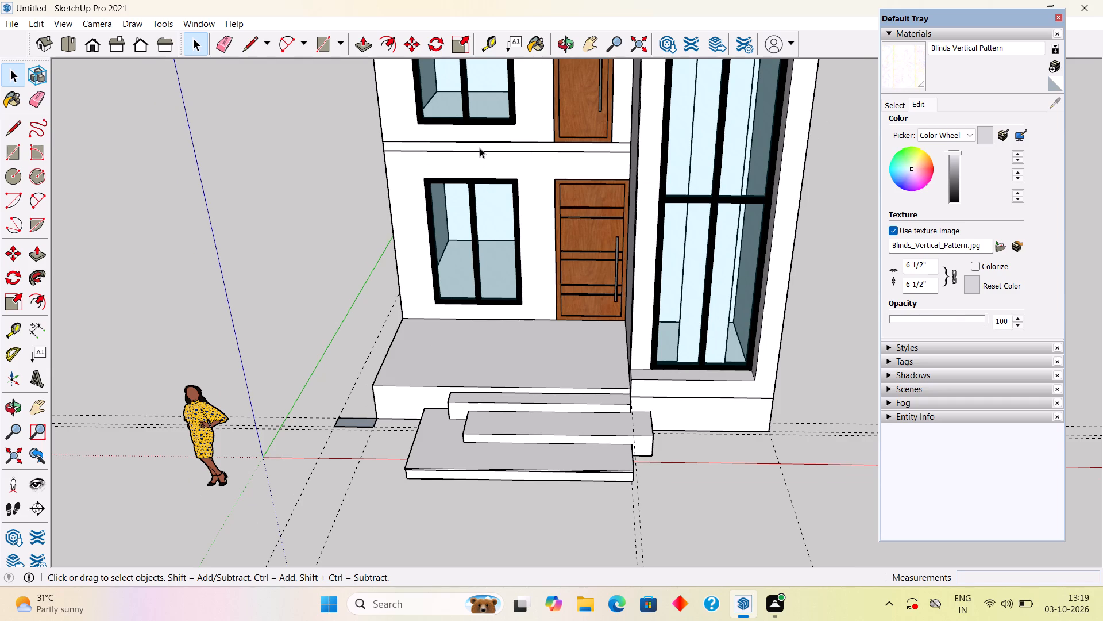
click(481, 146)
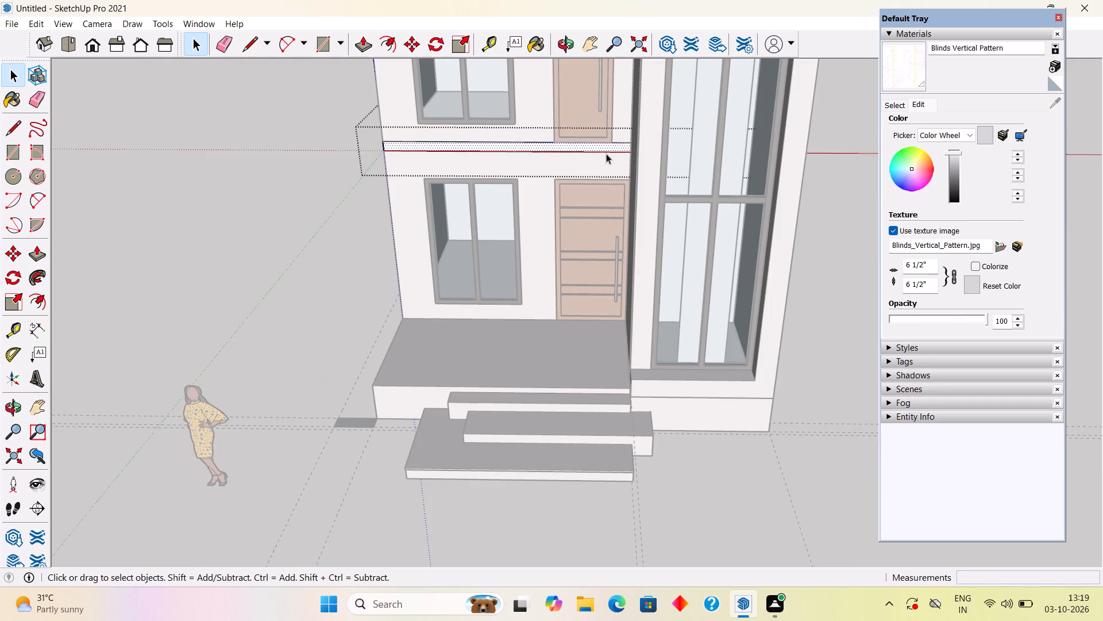
middle_drag(580, 172, 708, 169)
scroll(618, 160, up, 6)
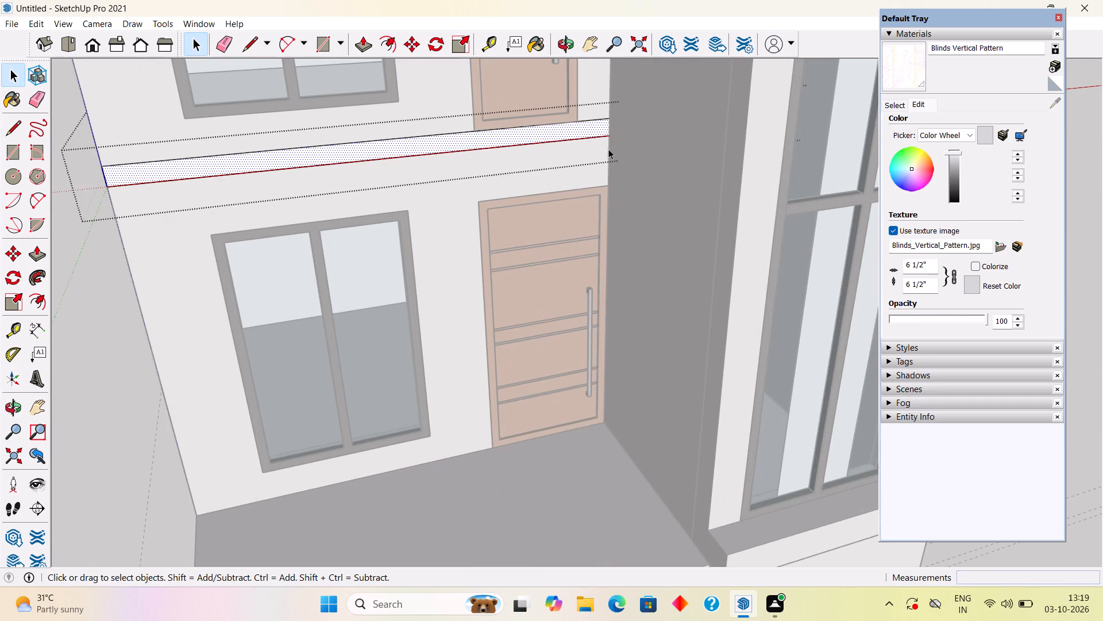
key(l)
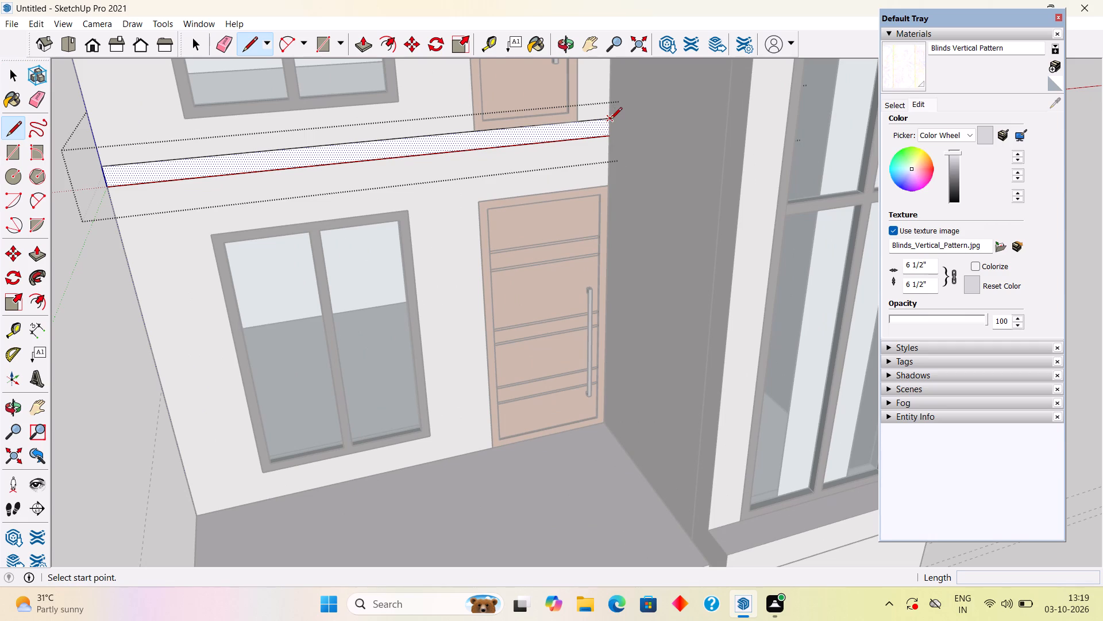
click(610, 120)
click(610, 136)
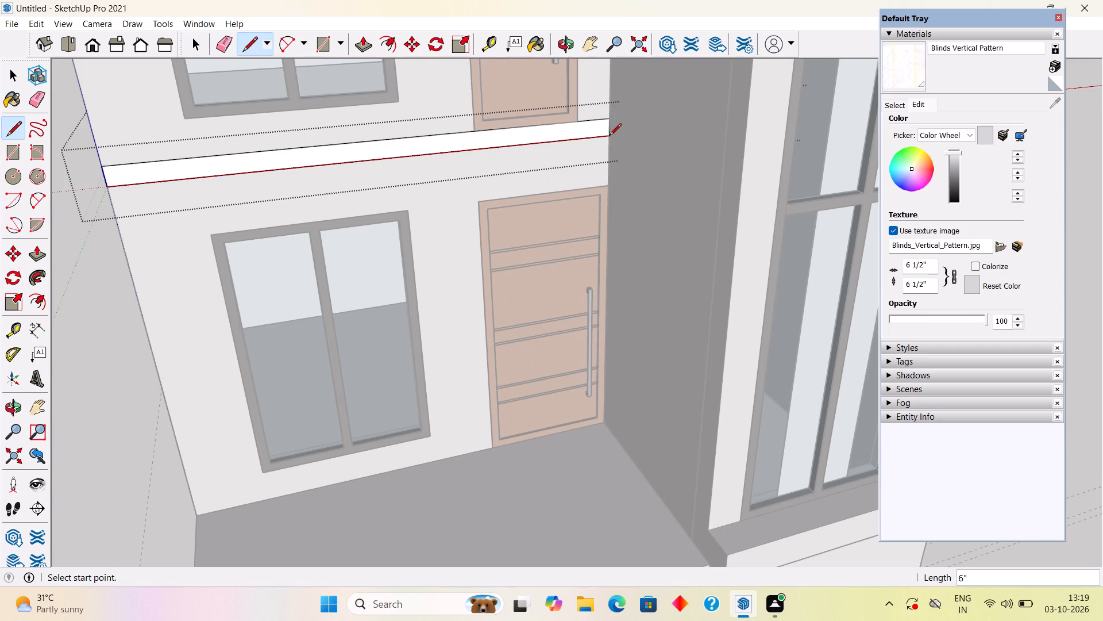
key(space)
Pull the middle slab's front face outward about 7' 1/8" over the porch, then close the group.
click(571, 131)
key(p)
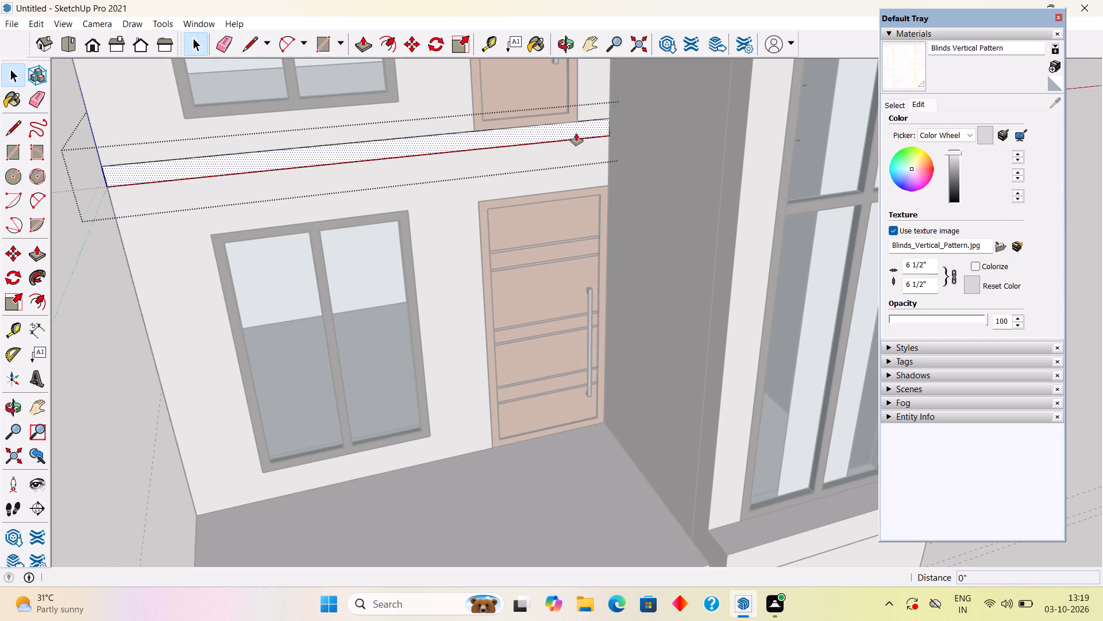
click(576, 133)
scroll(675, 267, down, 6)
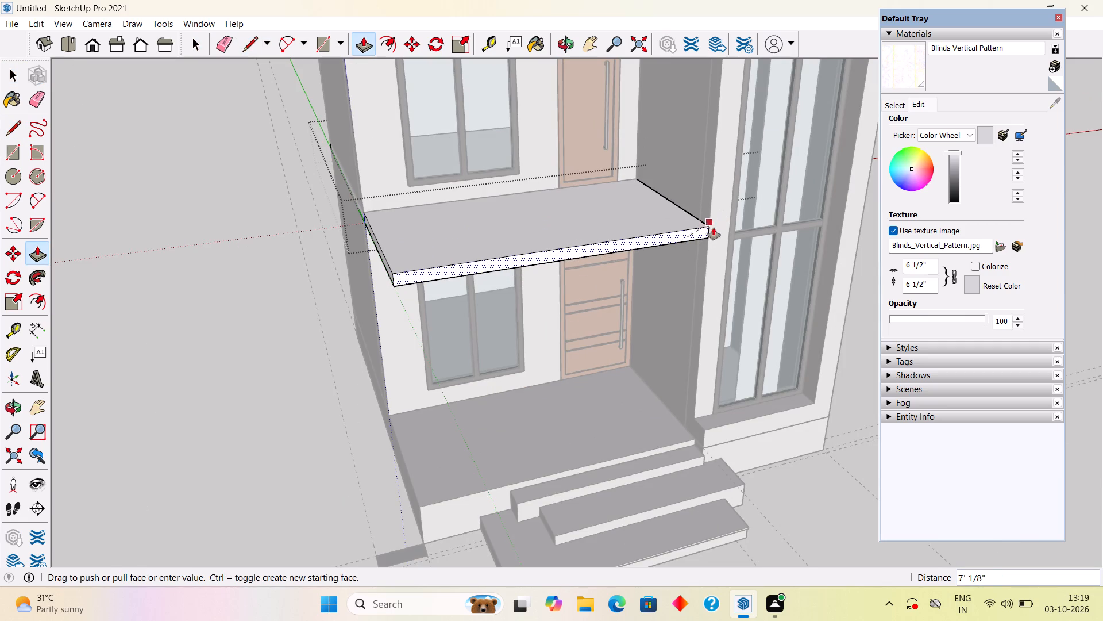
click(712, 231)
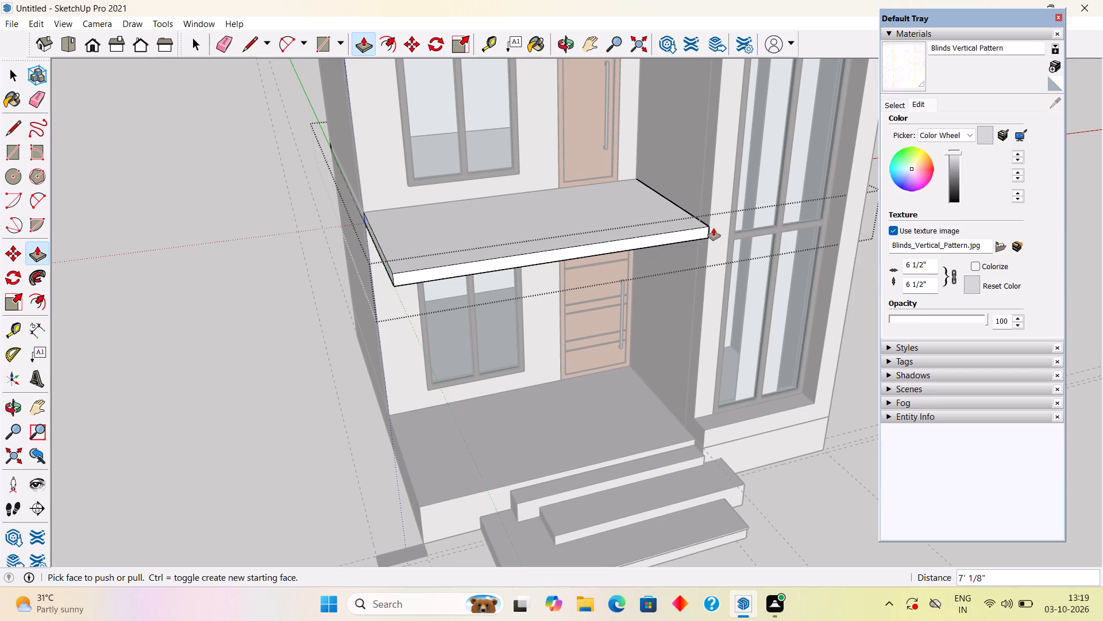
key(space)
click(267, 188)
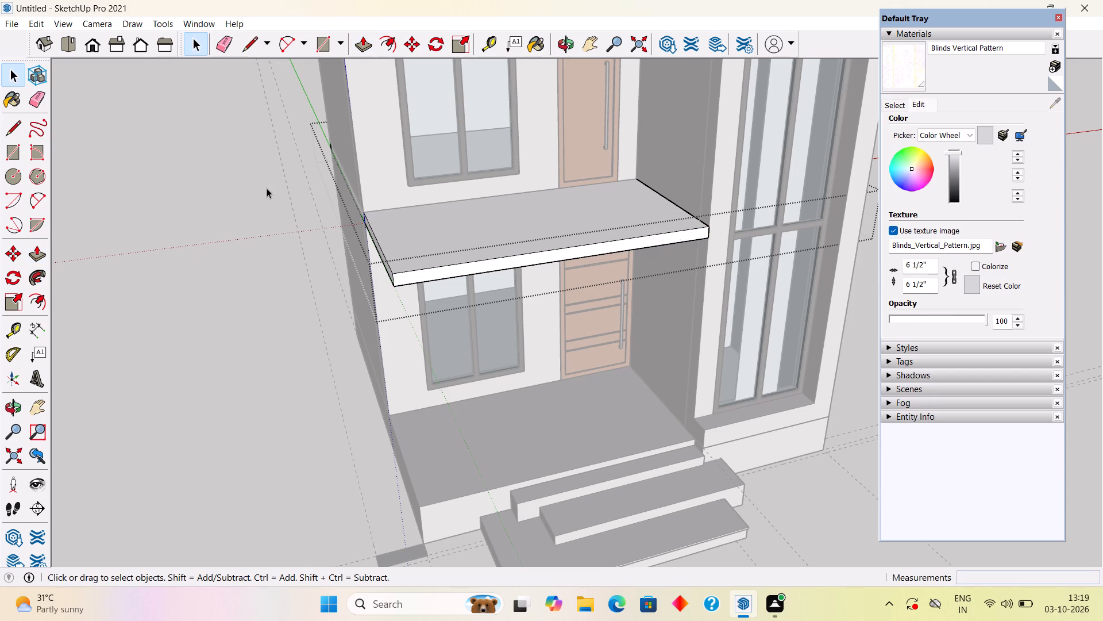
Open the roof slab's group and draw a short vertical line closing its front band at the tower.
middle_drag(404, 187, 357, 183)
scroll(357, 183, down, 12)
scroll(408, 90, up, 7)
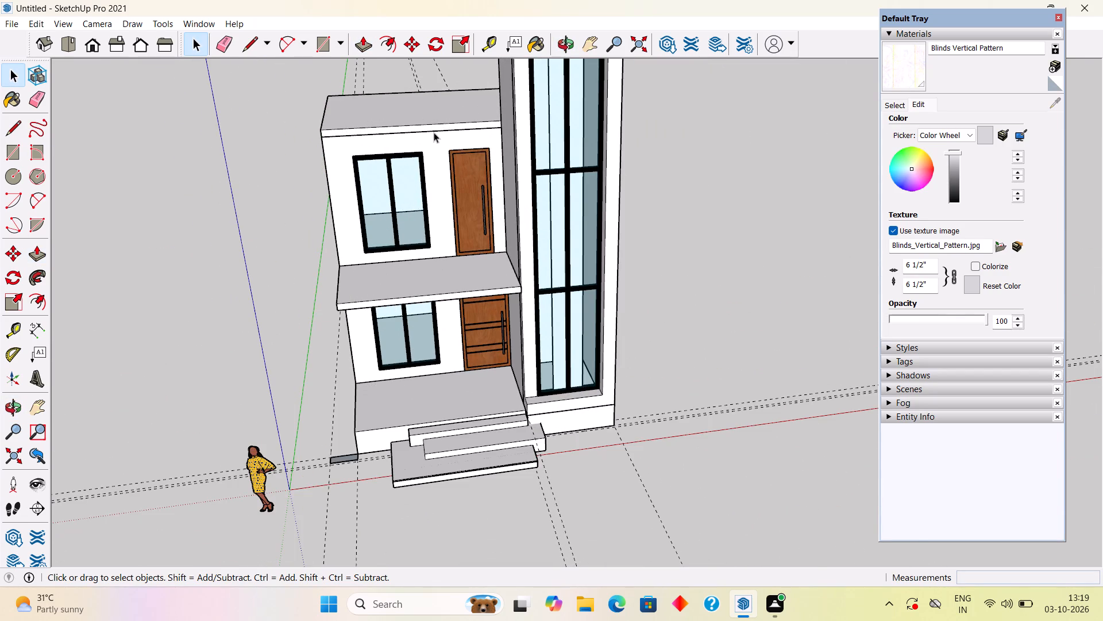
middle_drag(520, 163, 722, 190)
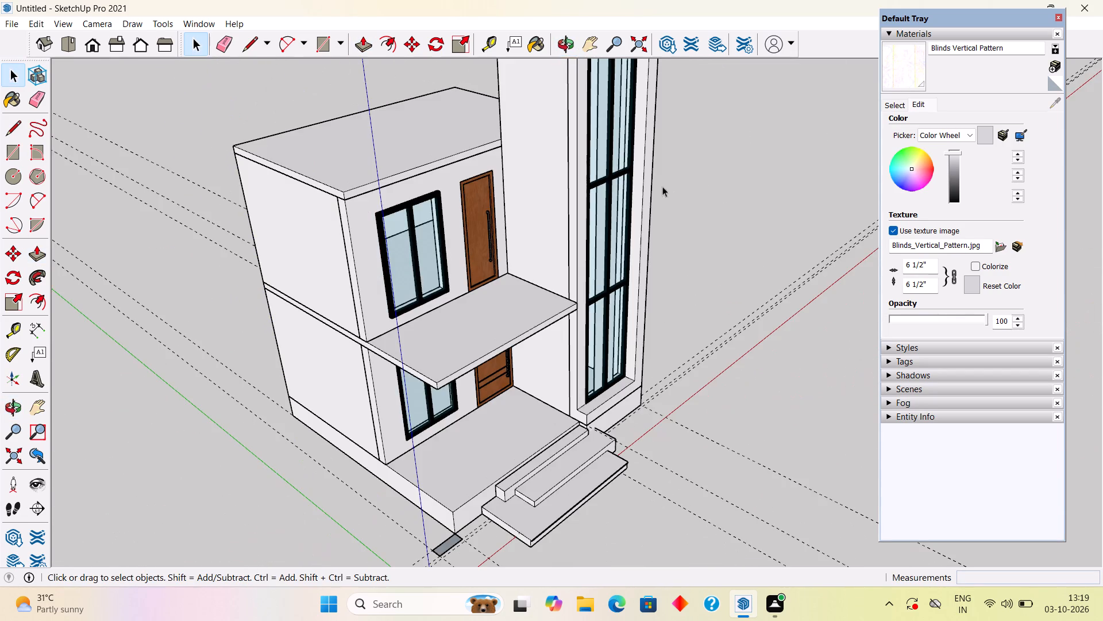
scroll(578, 186, up, 6)
scroll(472, 128, up, 2)
scroll(425, 109, up, 2)
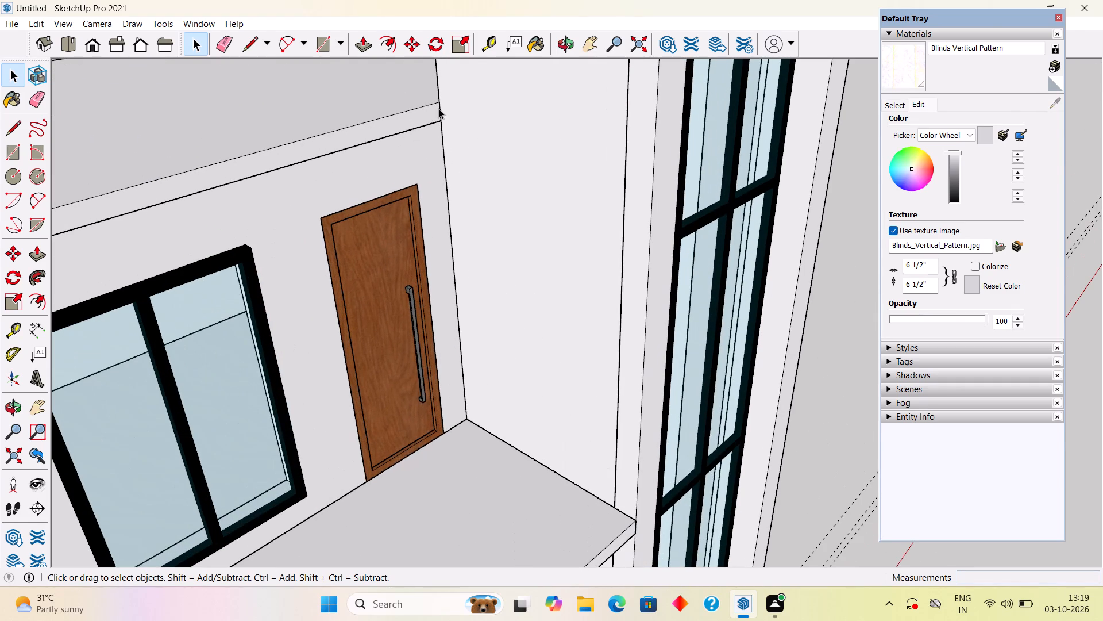
triple_click(432, 114)
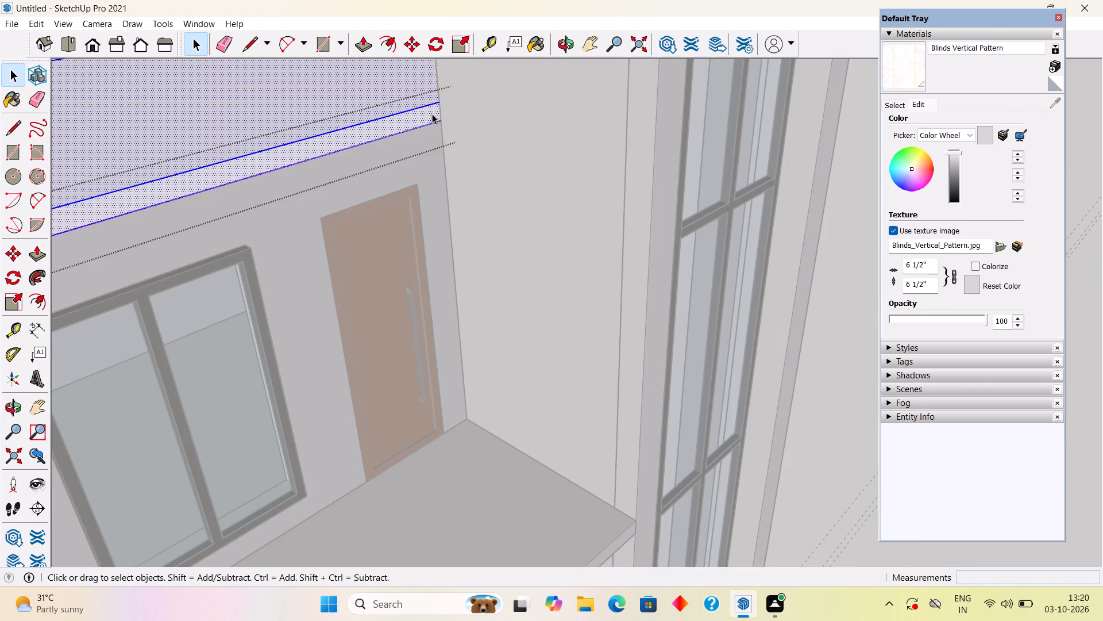
key(l)
drag(441, 106, 442, 117)
click(442, 122)
key(space)
Pull the roof slab's front face outward 7' 1/8", aligned with the slab below, and close the group.
click(415, 116)
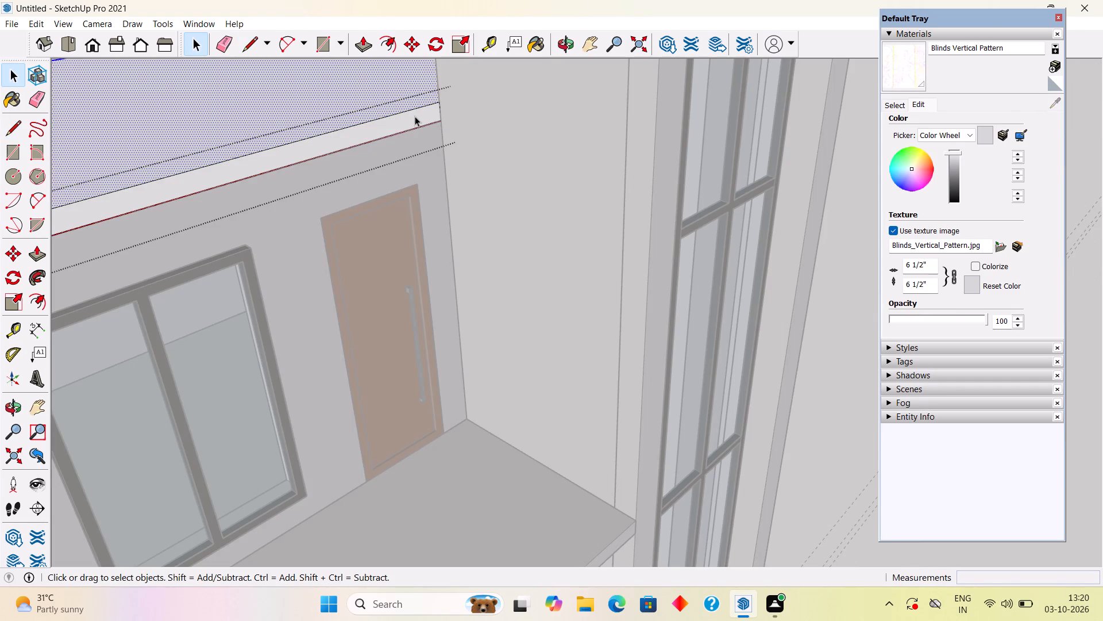
key(p)
click(415, 116)
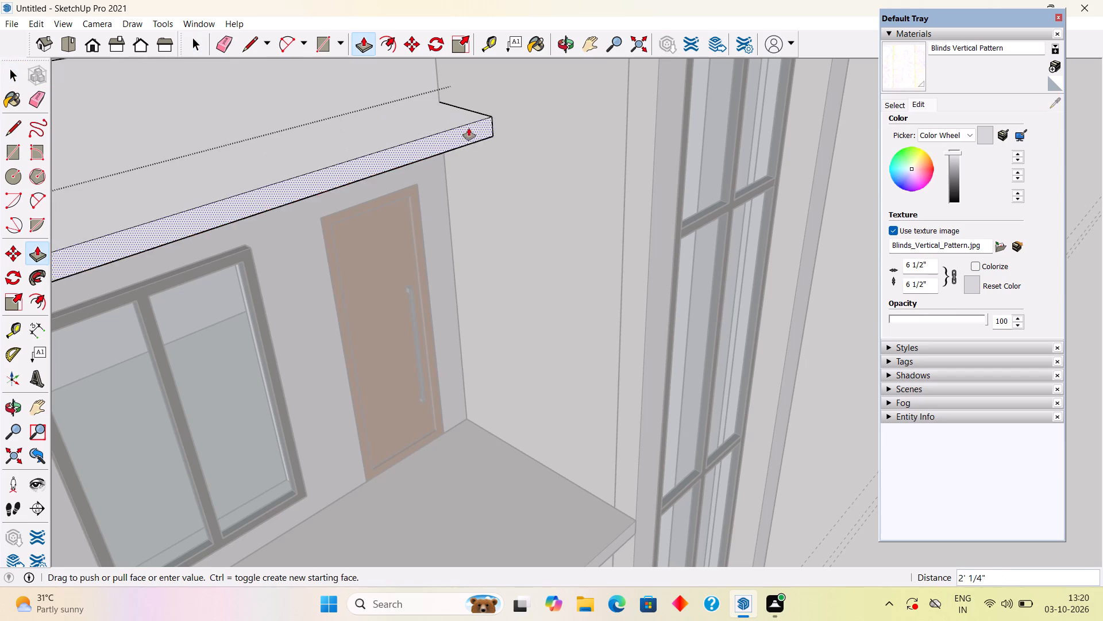
scroll(469, 128, down, 8)
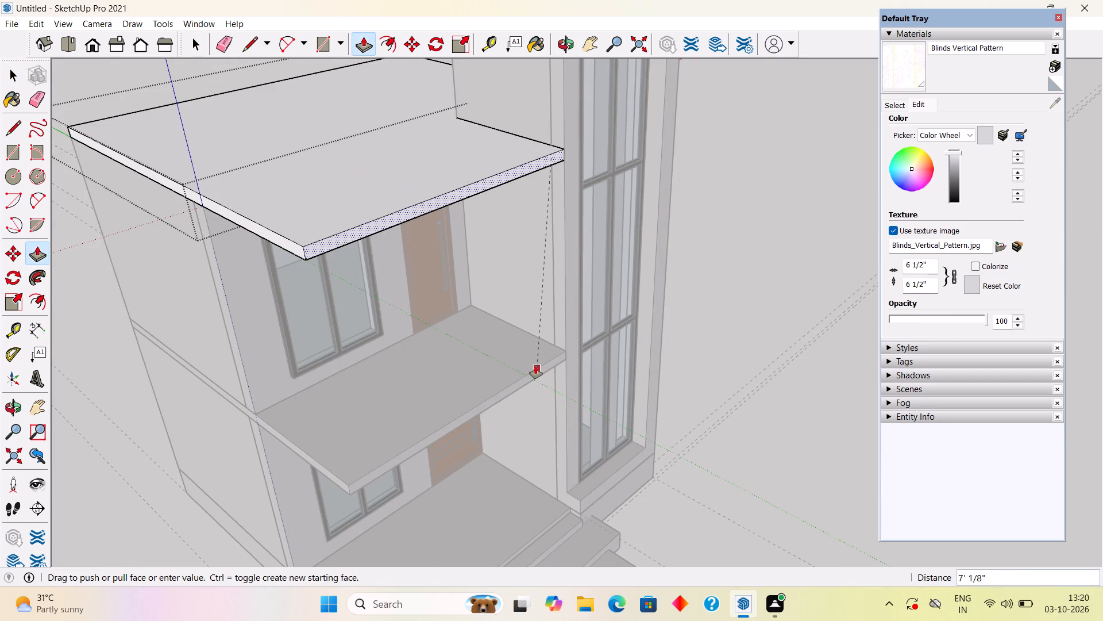
click(536, 366)
key(space)
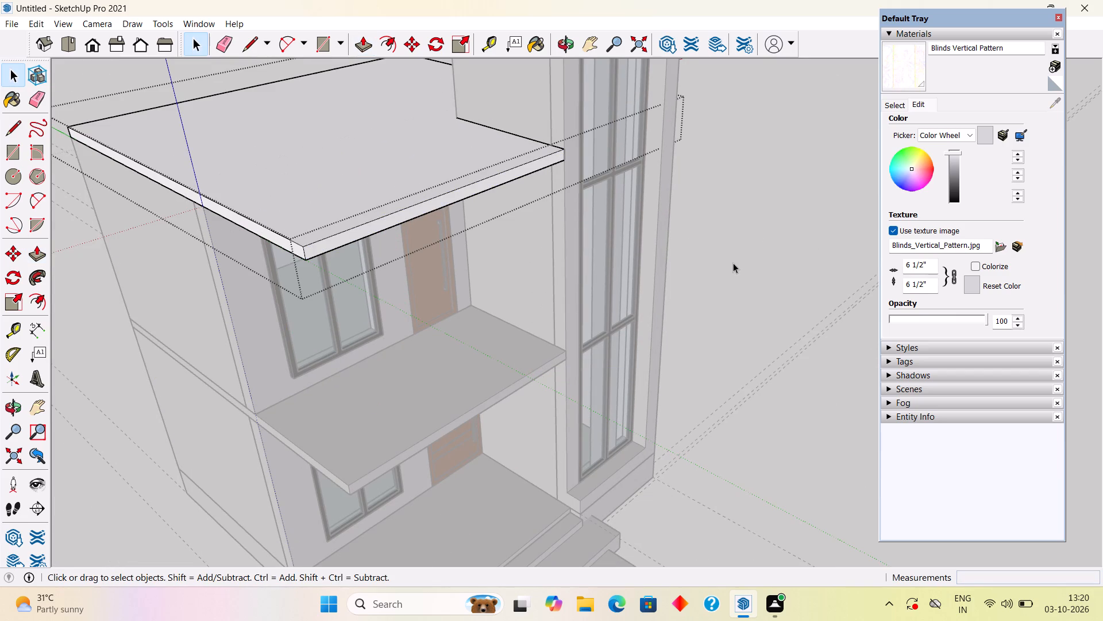
click(738, 259)
Examine the projecting slabs and the porch corner from the front of the house.
middle_drag(631, 282, 336, 231)
scroll(305, 212, down, 1)
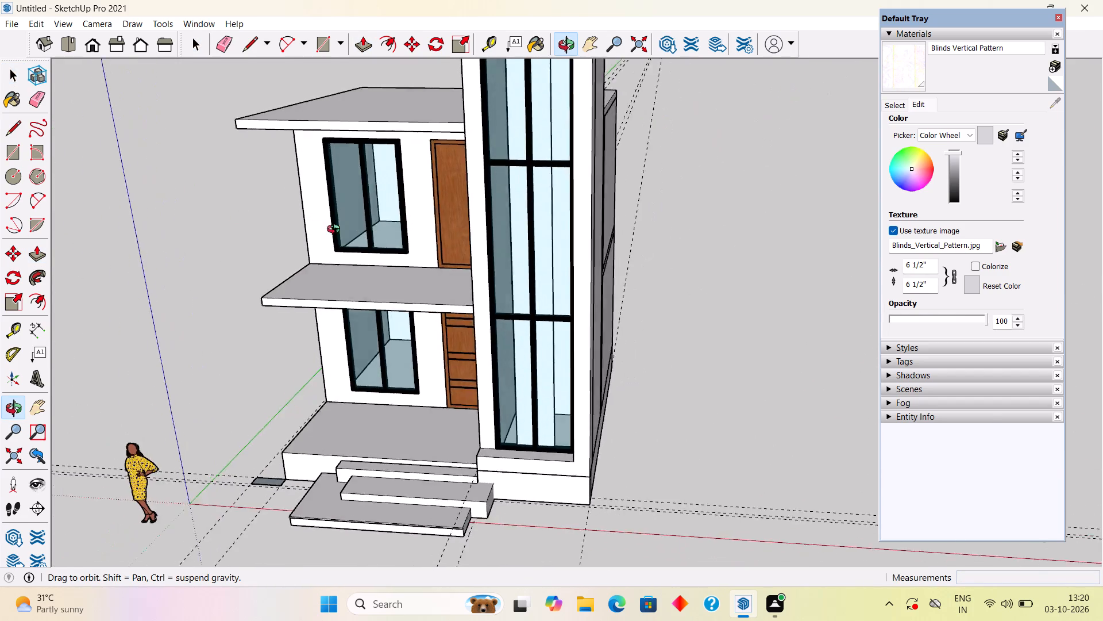
middle_drag(336, 231, 354, 219)
scroll(352, 222, down, 4)
middle_drag(402, 263, 483, 203)
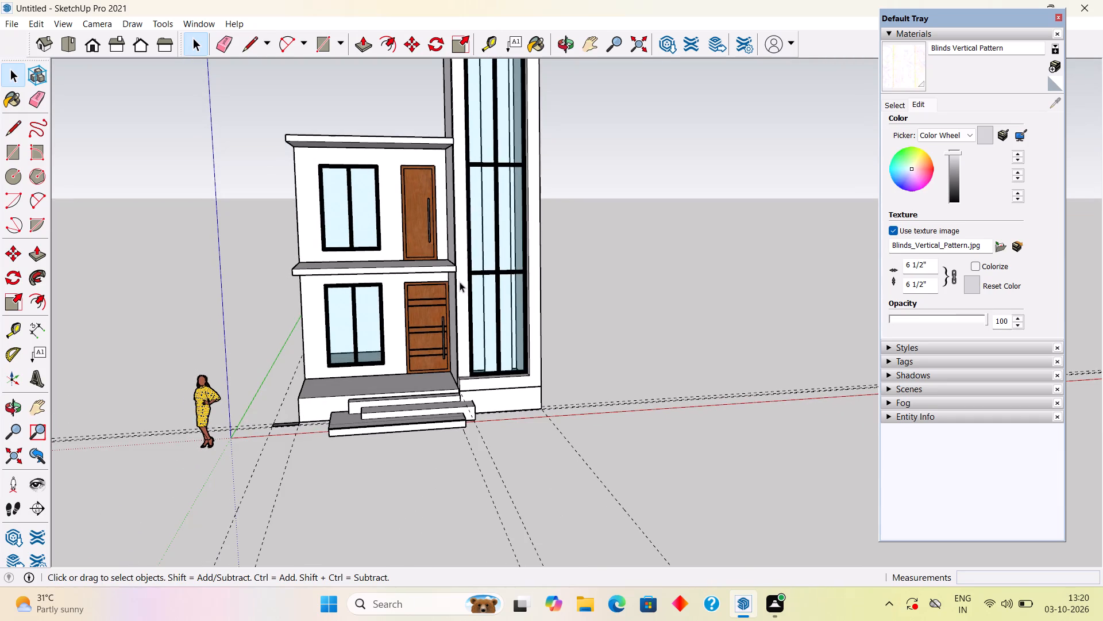
scroll(354, 332, up, 3)
middle_drag(313, 429, 313, 438)
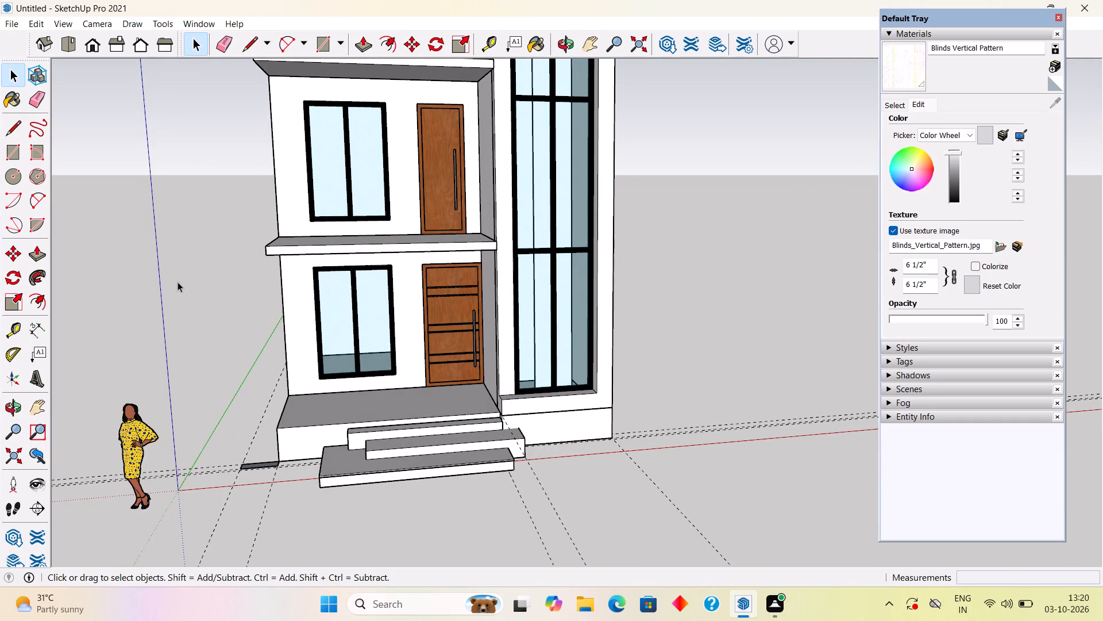
Pull the porch-corner footprint up 13' to form a tall pillar.
middle_drag(182, 291, 209, 398)
scroll(209, 398, down, 2)
scroll(256, 503, up, 7)
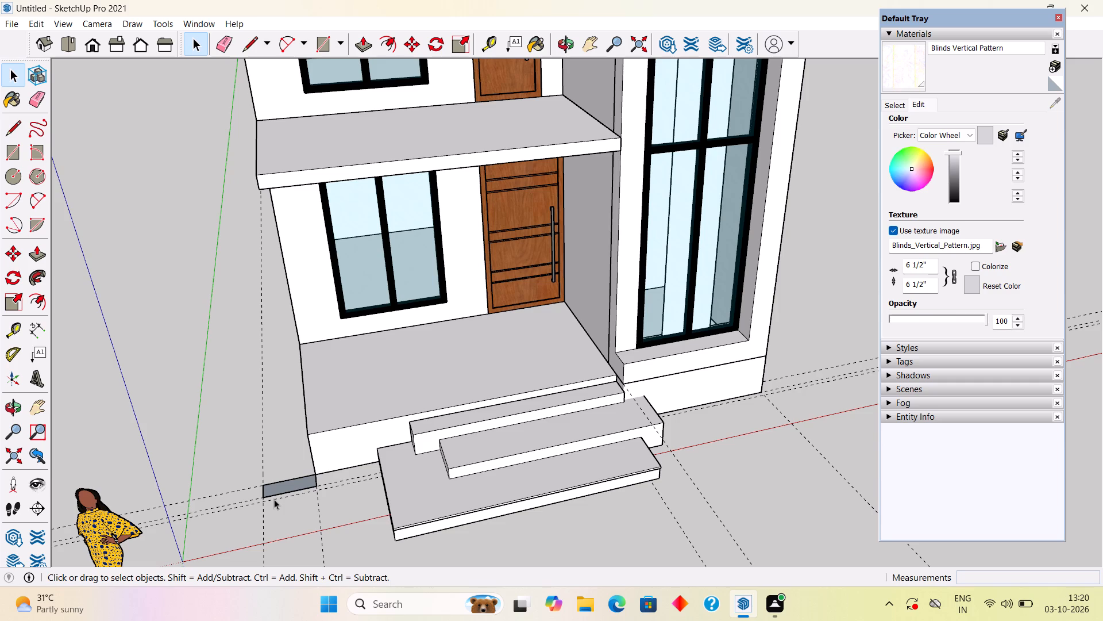
key(p)
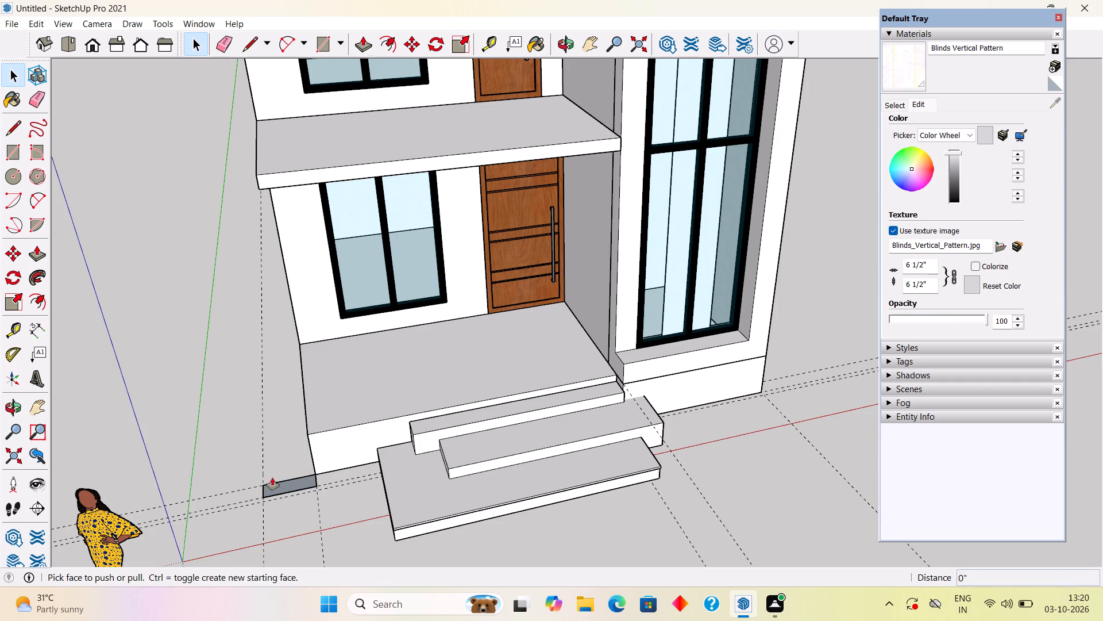
click(278, 485)
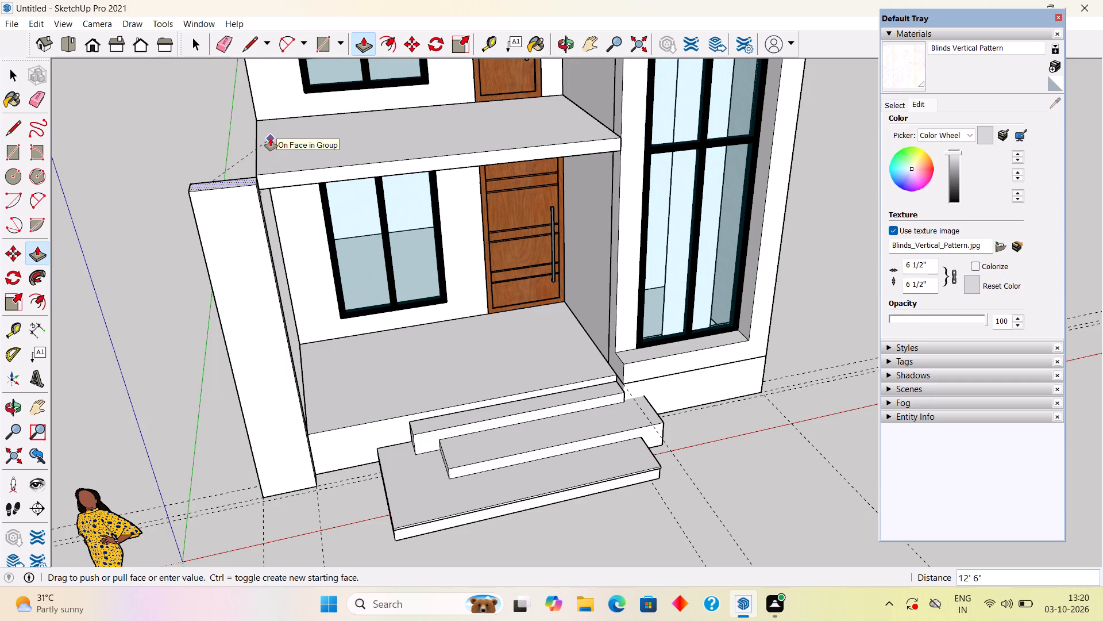
text(13')
key(Return)
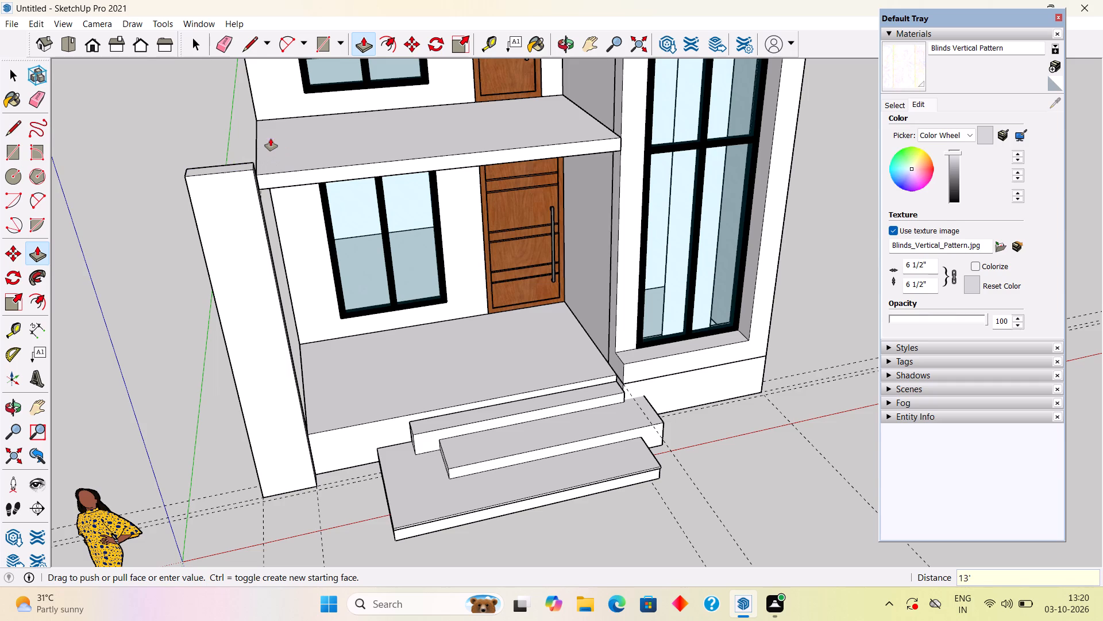
key(space)
Examine how the new corner pillar lines up with the projecting middle slab from the front, side and above.
middle_drag(364, 178, 227, 177)
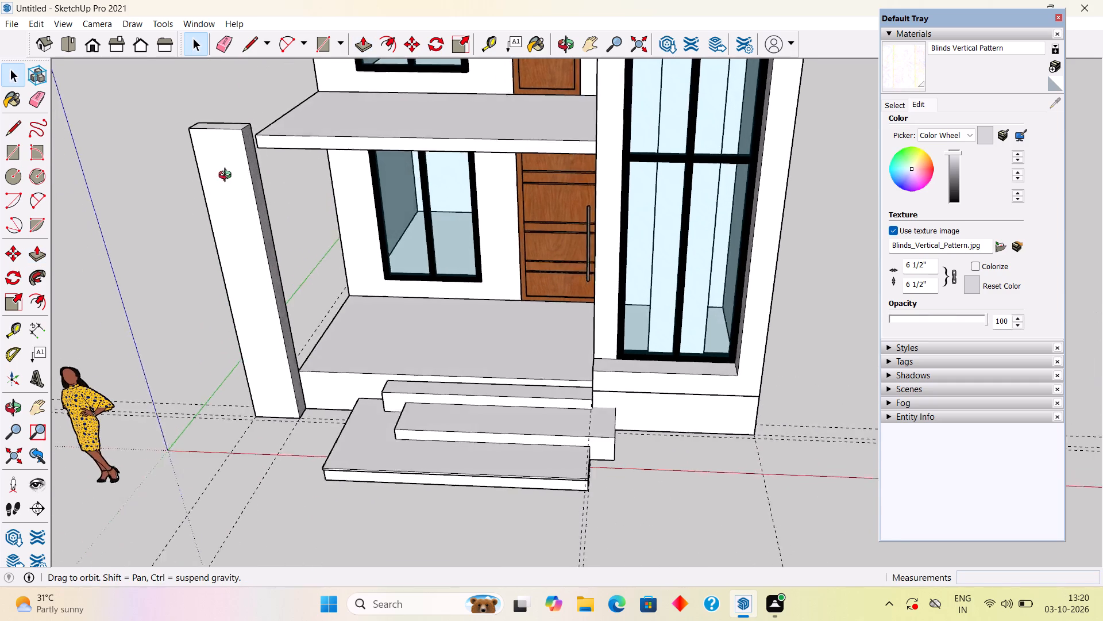
middle_drag(227, 177, 195, 171)
middle_drag(296, 140, 221, 156)
scroll(281, 121, up, 2)
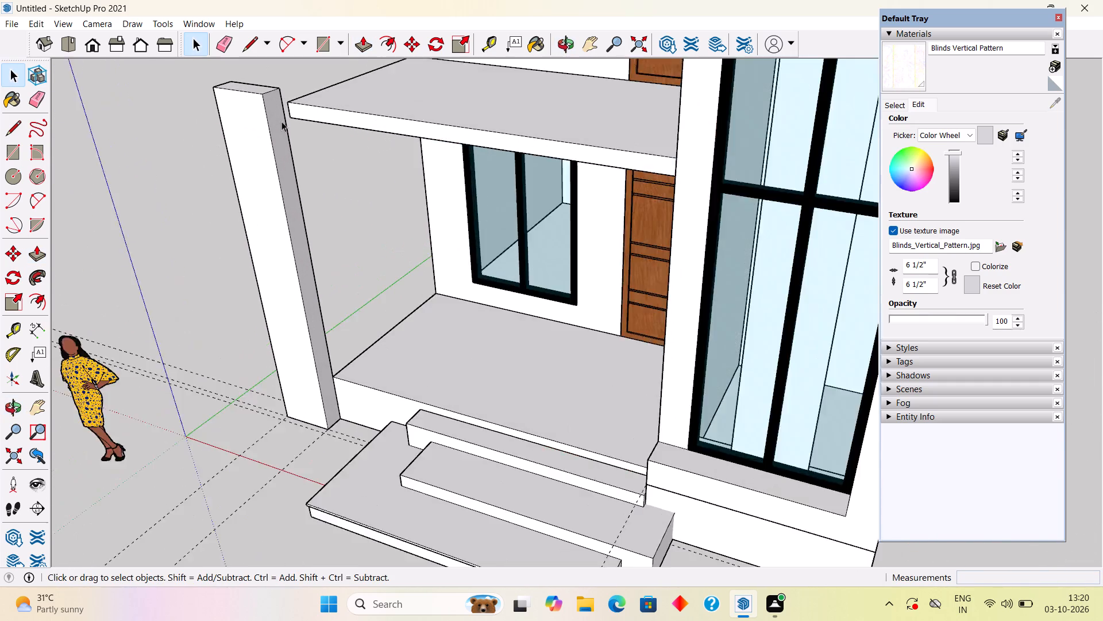
scroll(281, 121, up, 3)
middle_drag(343, 134, 580, 304)
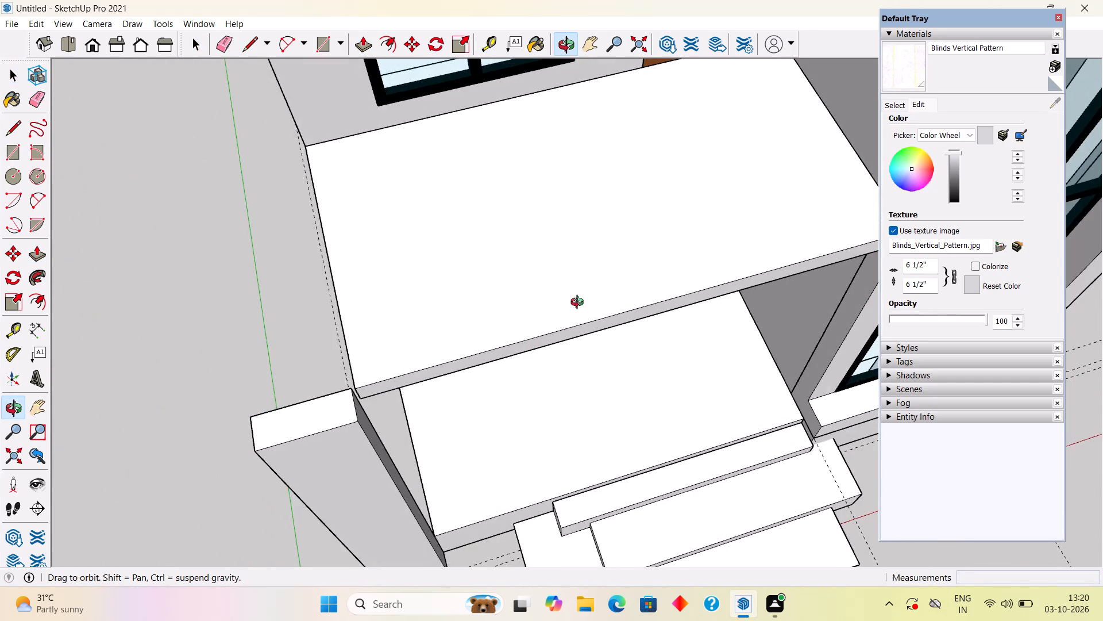
middle_drag(580, 304, 555, 279)
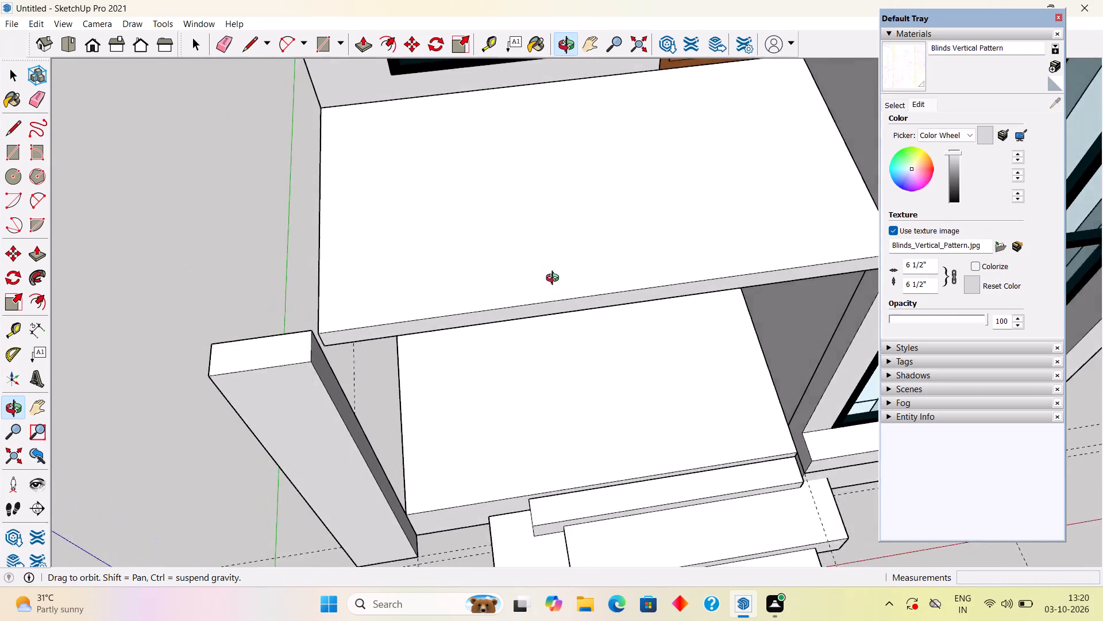
middle_drag(555, 279, 935, 153)
scroll(935, 153, down, 2)
scroll(755, 292, down, 4)
middle_drag(741, 312, 770, 187)
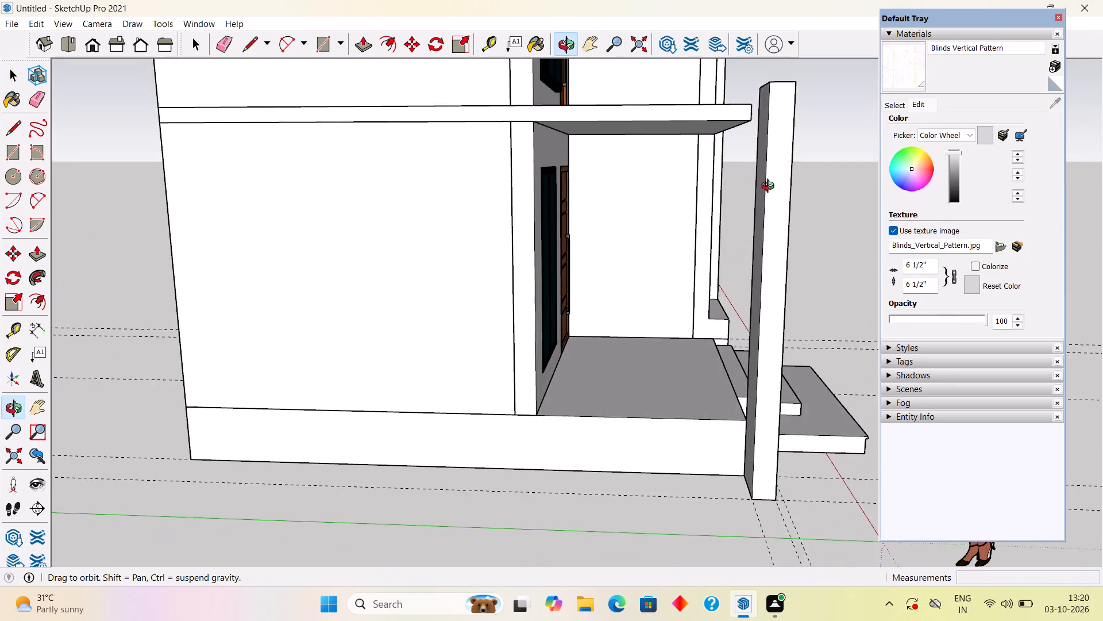
middle_drag(770, 187, 727, 175)
click(737, 185)
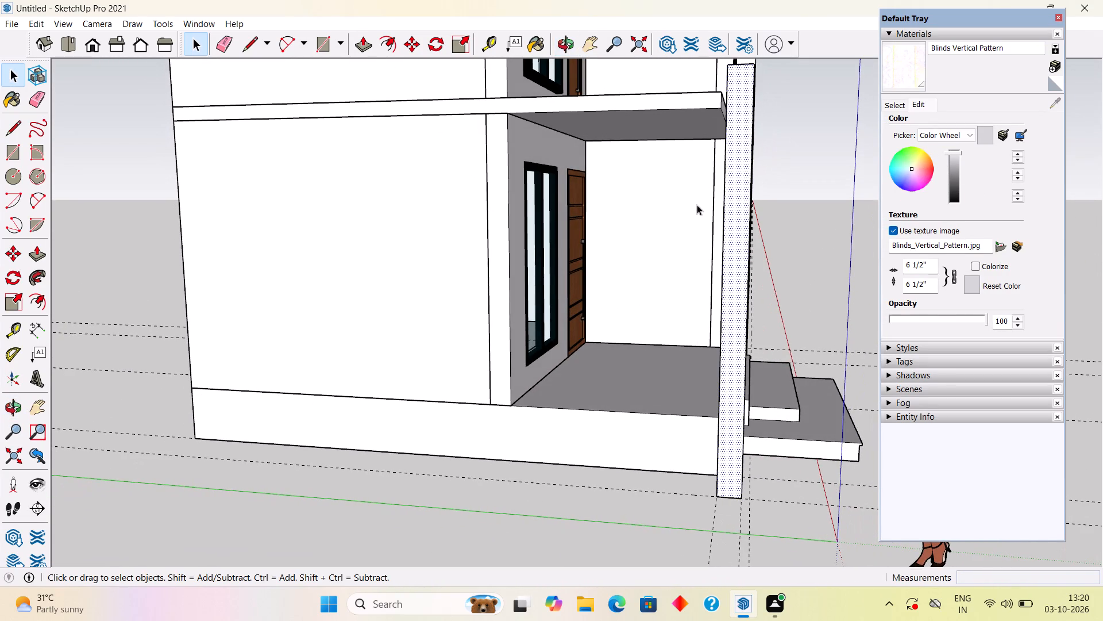
middle_drag(697, 209, 858, 270)
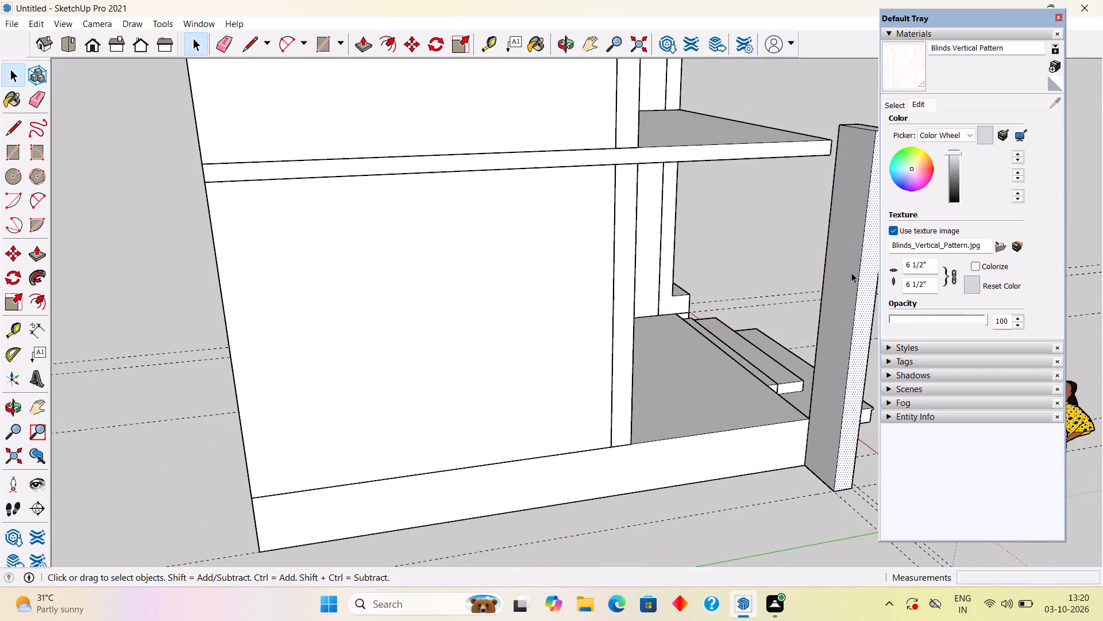
middle_drag(846, 274, 504, 246)
scroll(515, 252, down, 3)
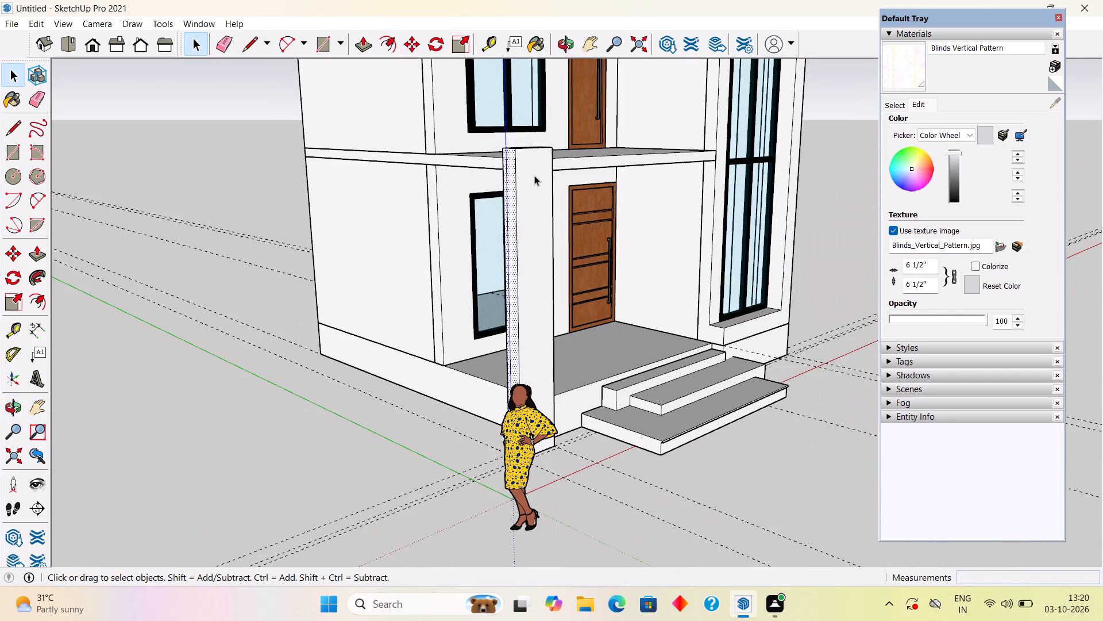
triple_click(536, 175)
middle_drag(500, 171, 701, 167)
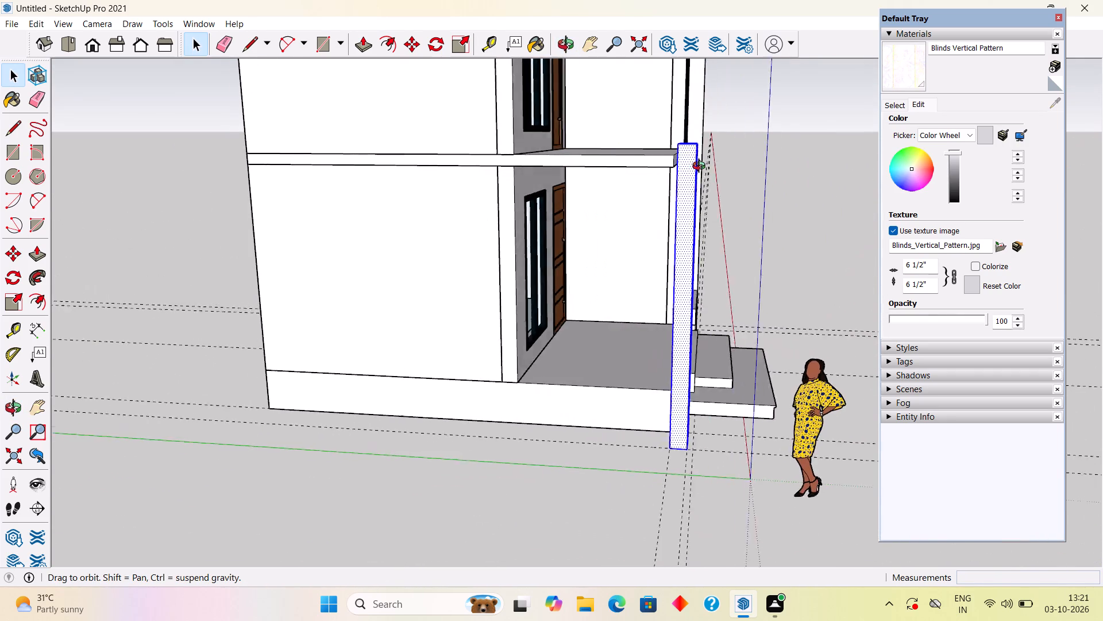
middle_drag(701, 167, 662, 285)
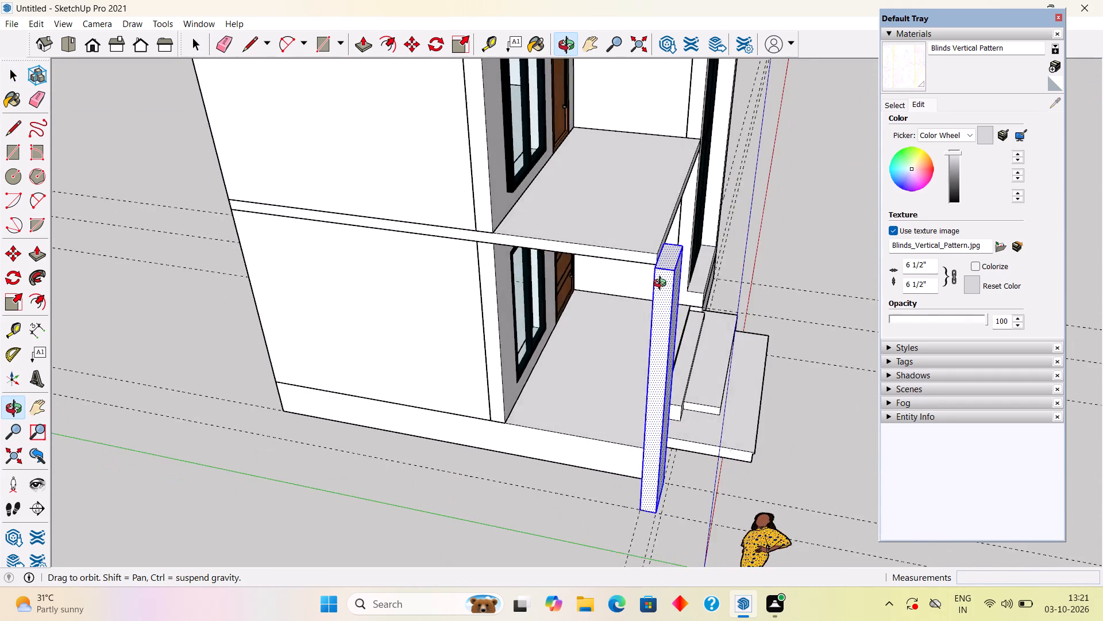
middle_drag(662, 285, 689, 404)
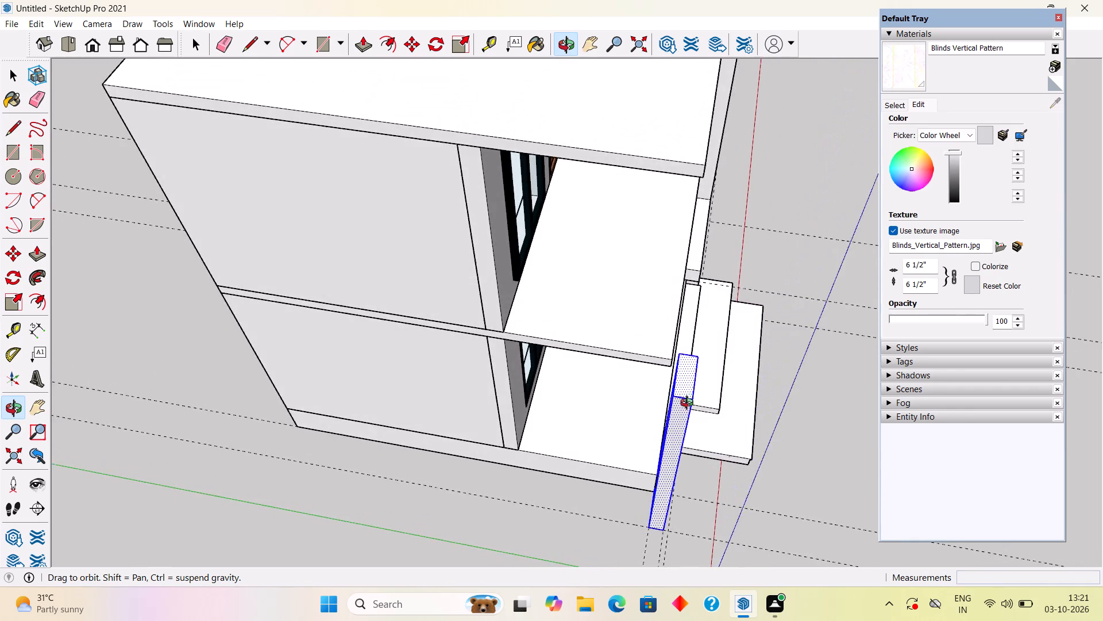
middle_drag(689, 404, 650, 392)
scroll(681, 312, down, 5)
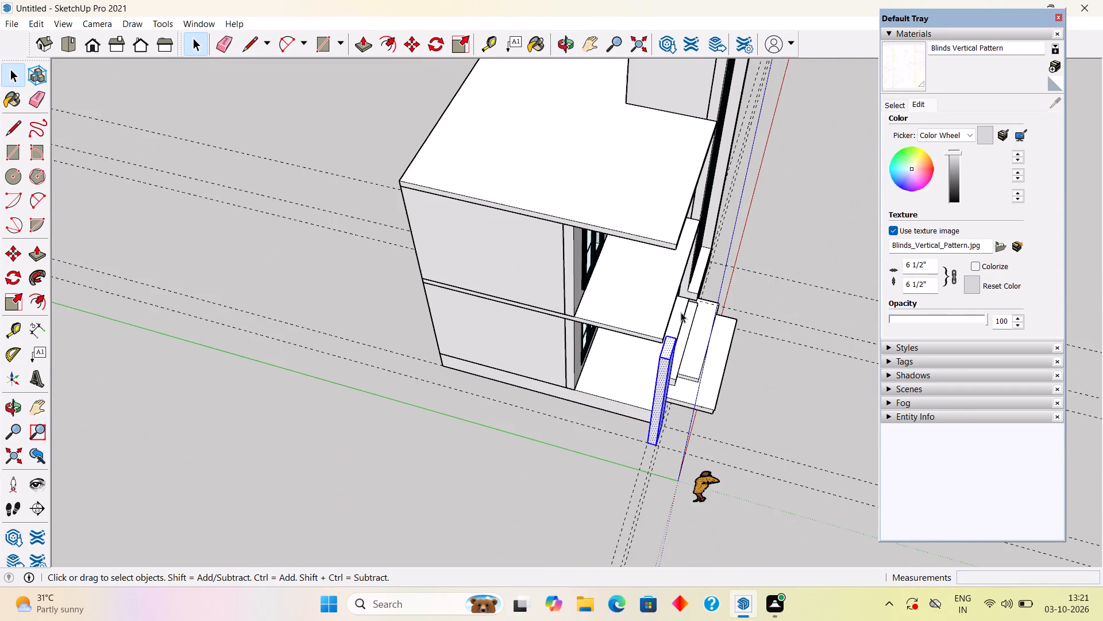
Open the middle slab's group, pull its front face outward 2 7/8" towards the pillar, and close the group.
middle_drag(682, 352, 503, 310)
scroll(637, 325, up, 6)
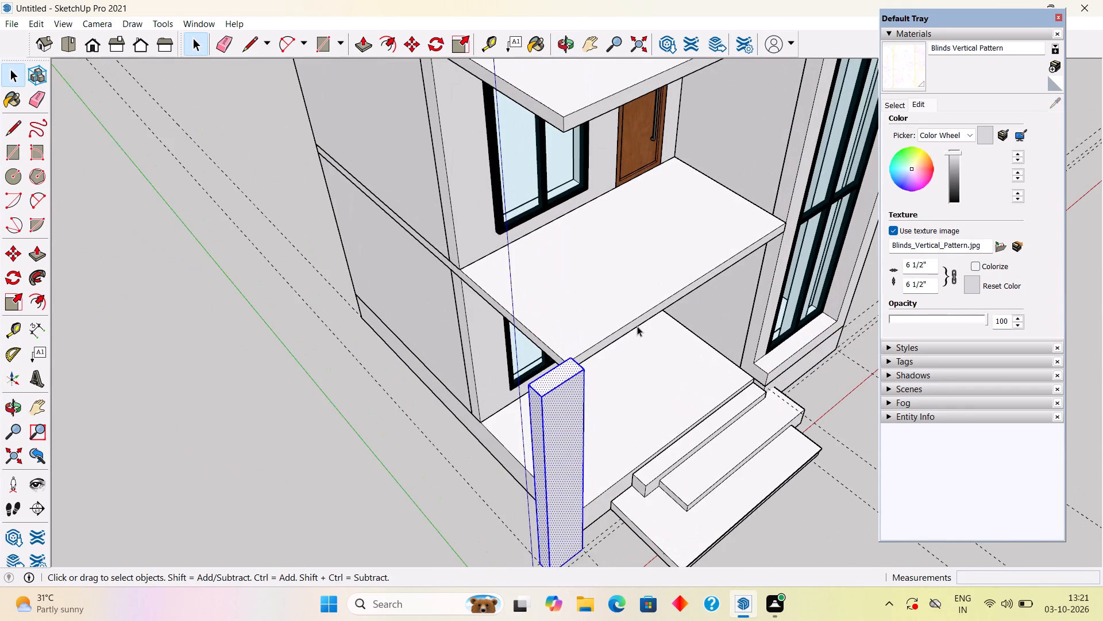
double_click(637, 327)
double_click(630, 325)
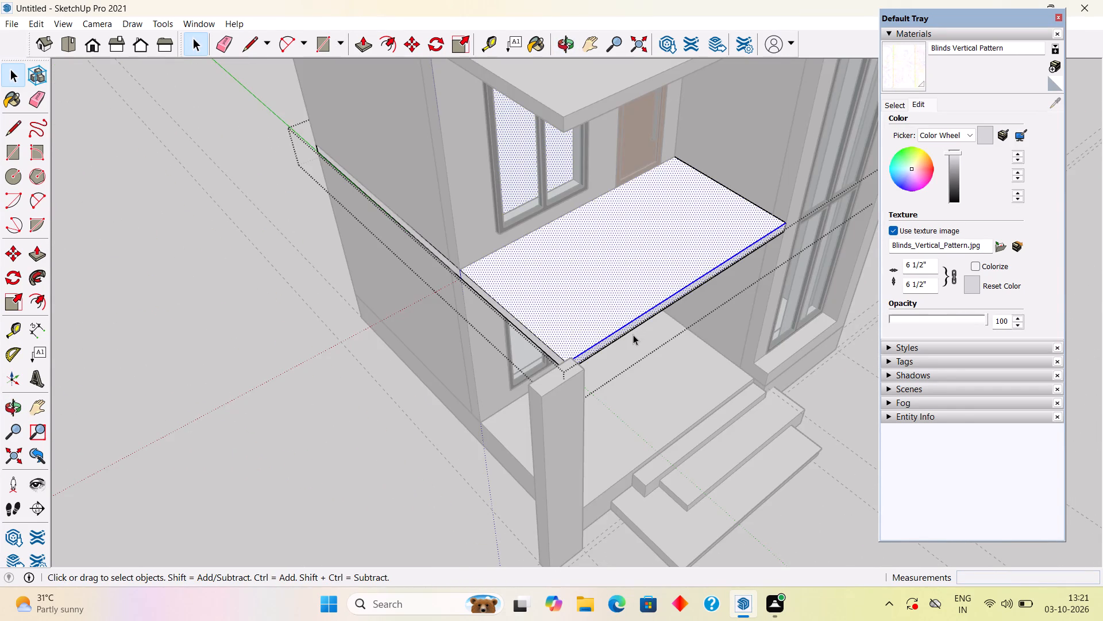
key(p)
click(618, 333)
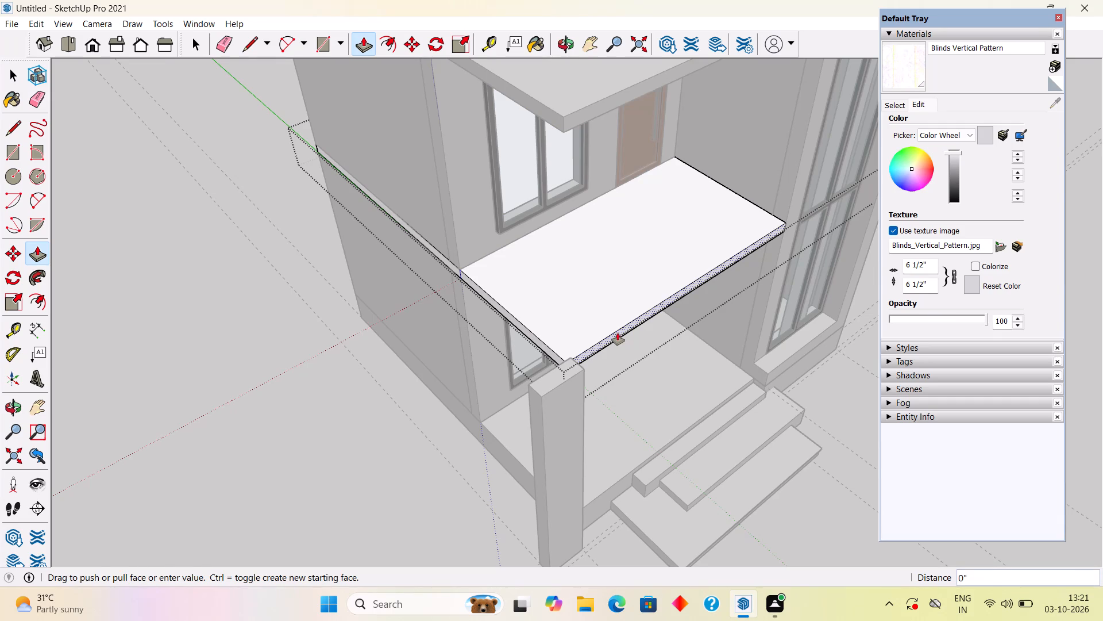
click(573, 356)
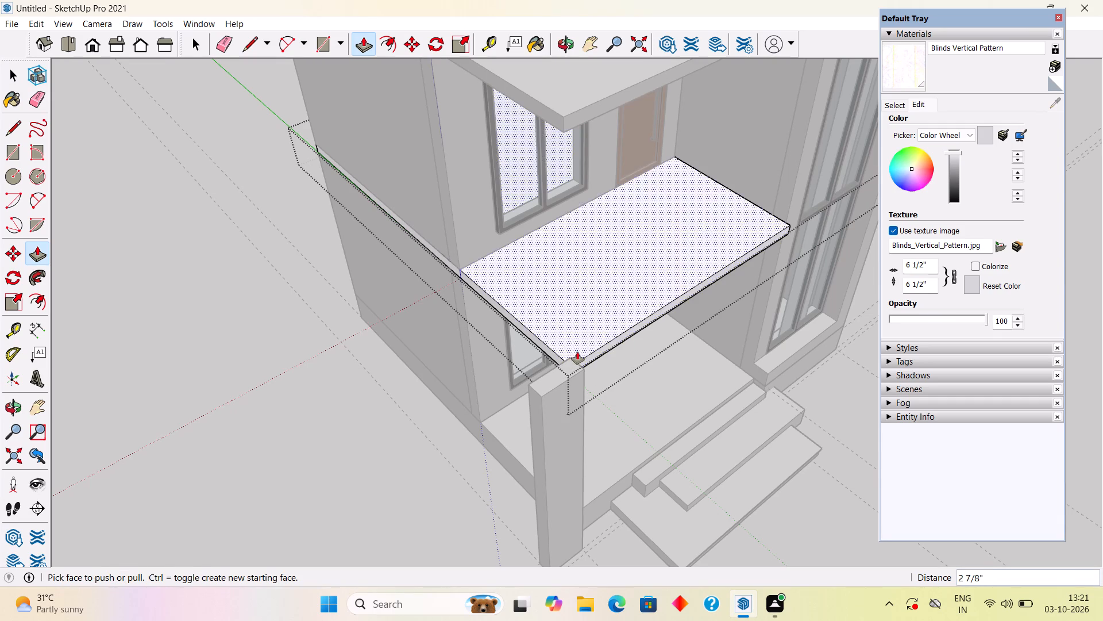
middle_drag(689, 344, 397, 274)
middle_drag(652, 270, 566, 264)
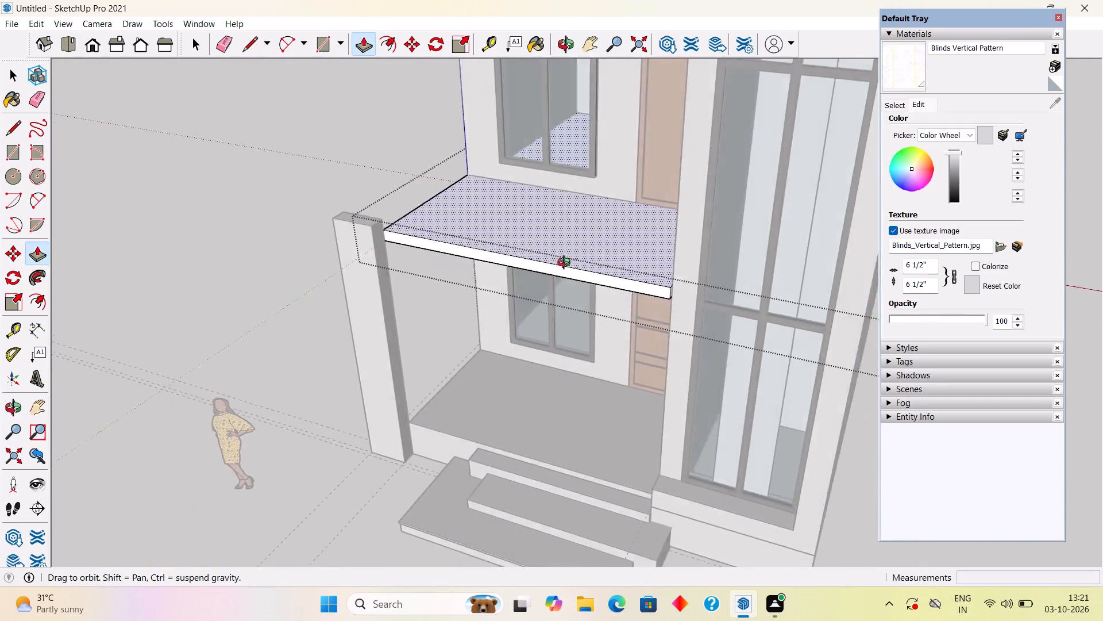
middle_drag(566, 264, 377, 213)
key(space)
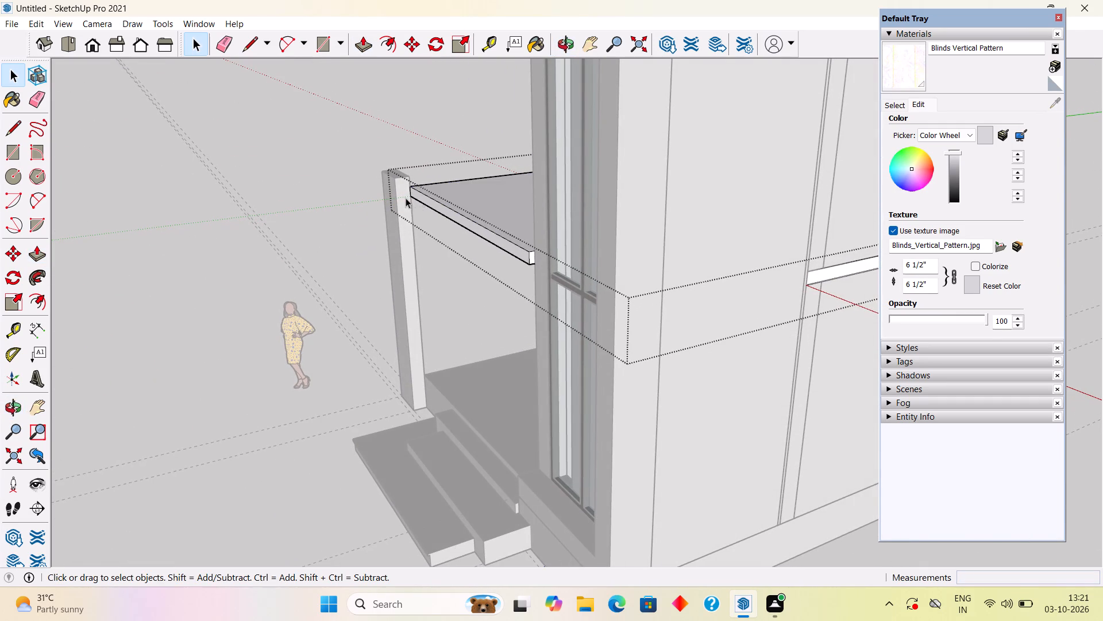
click(373, 132)
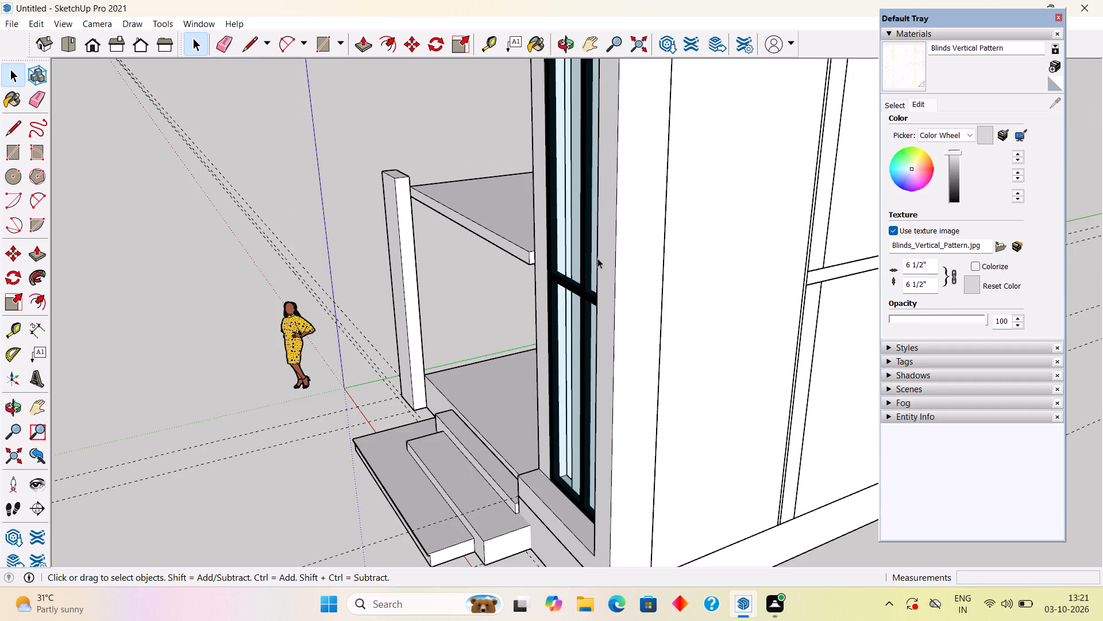
Examine the middle slab's front edge where it meets the tower, and its alignment with the corner pillar.
scroll(543, 260, up, 12)
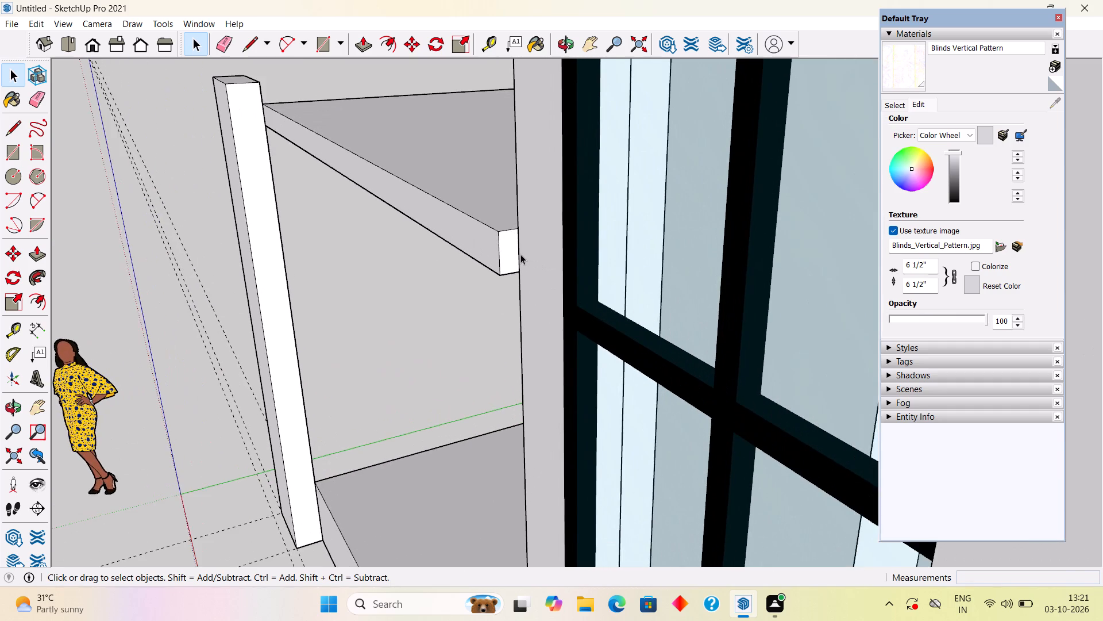
scroll(520, 254, up, 3)
scroll(537, 248, down, 16)
scroll(616, 294, down, 2)
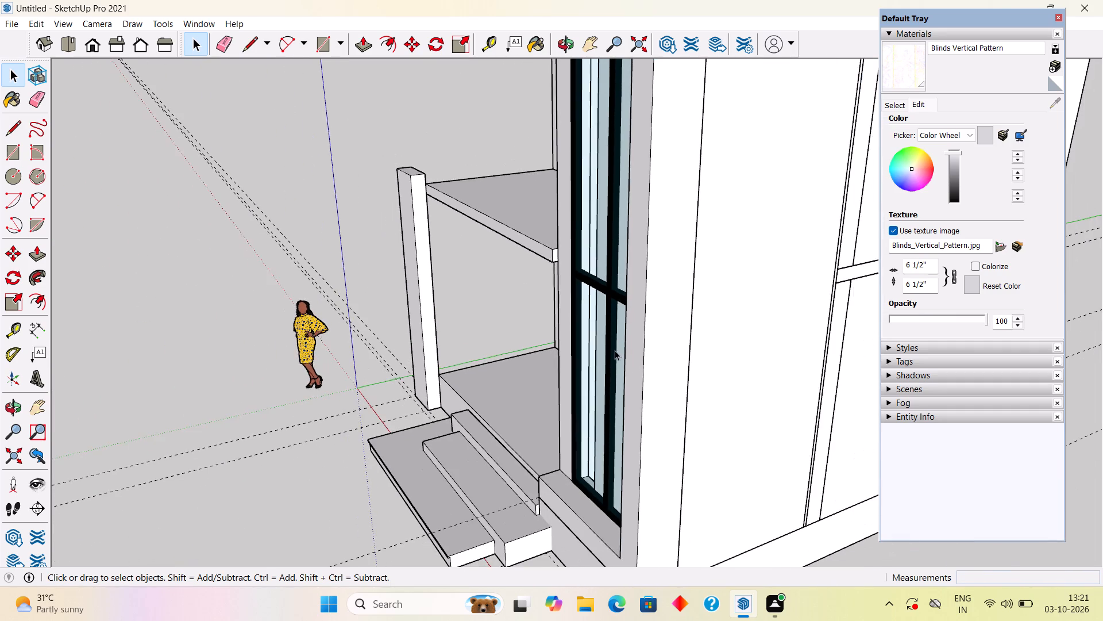
scroll(611, 373, down, 3)
middle_drag(646, 436, 735, 381)
middle_drag(678, 500, 776, 489)
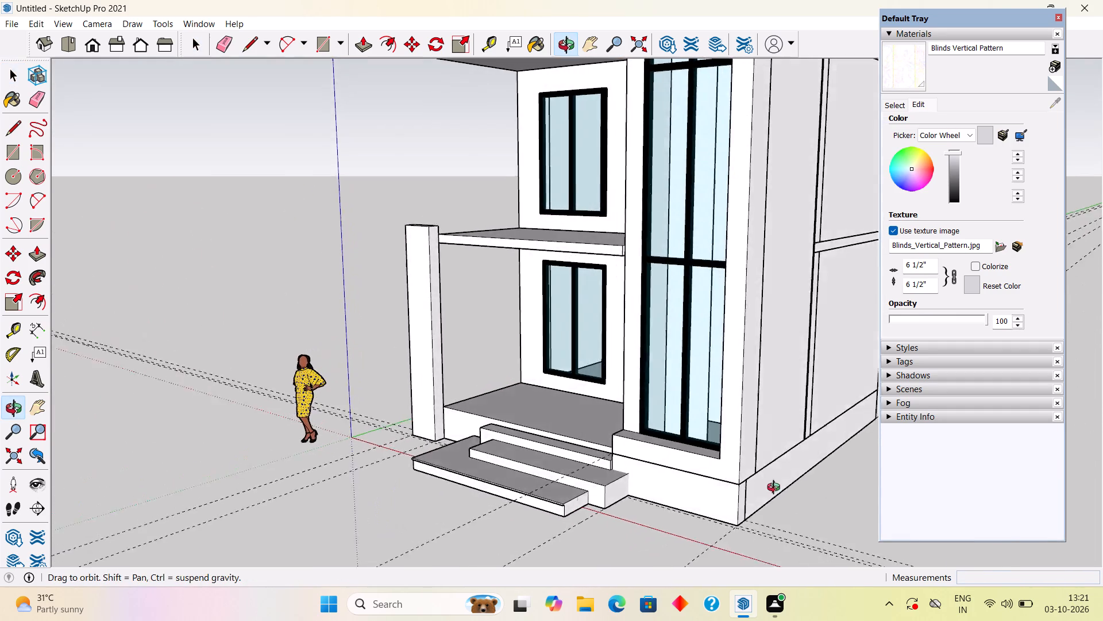
middle_drag(776, 489, 792, 489)
Open the tower wall's group, pull the porch-side strip beside the tall window outward 2 7/8", and close the group.
scroll(680, 431, up, 4)
middle_drag(674, 409, 693, 477)
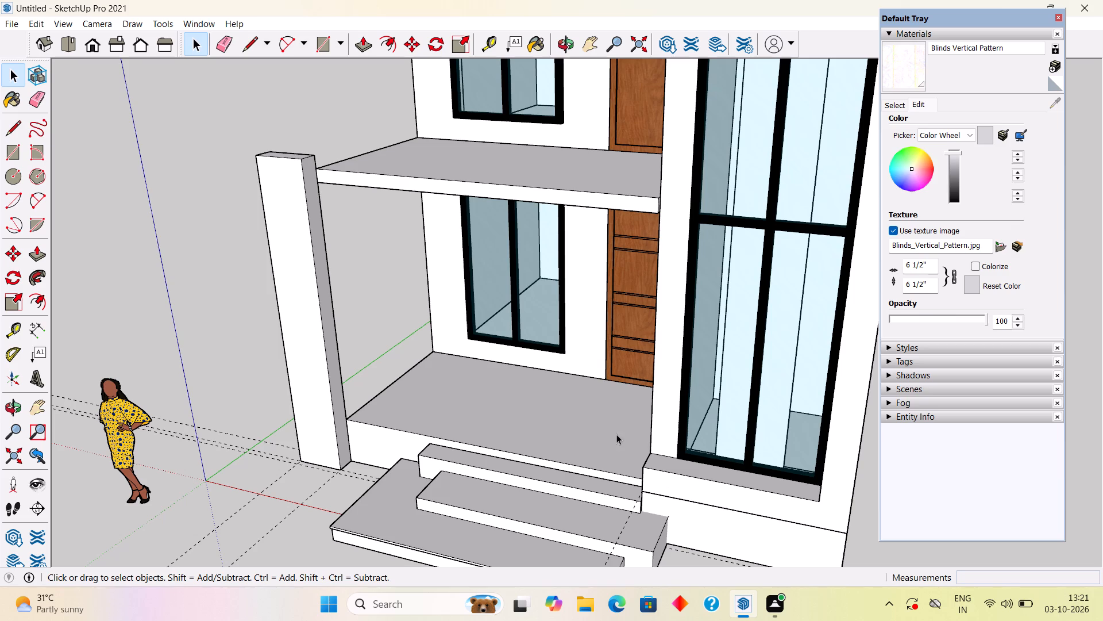
click(666, 388)
triple_click(668, 368)
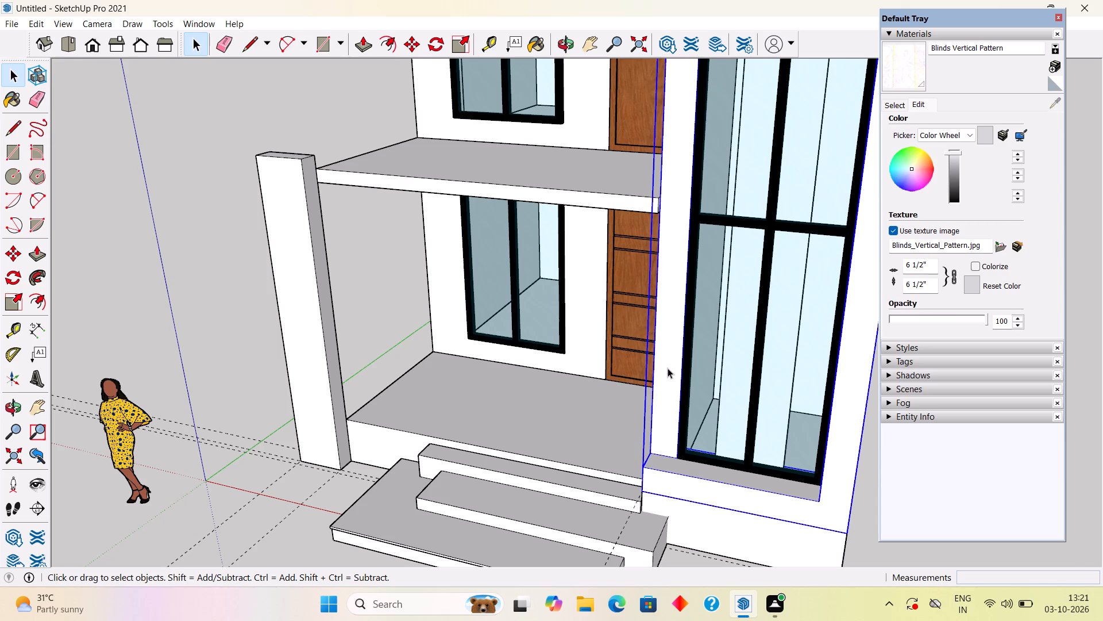
key(p)
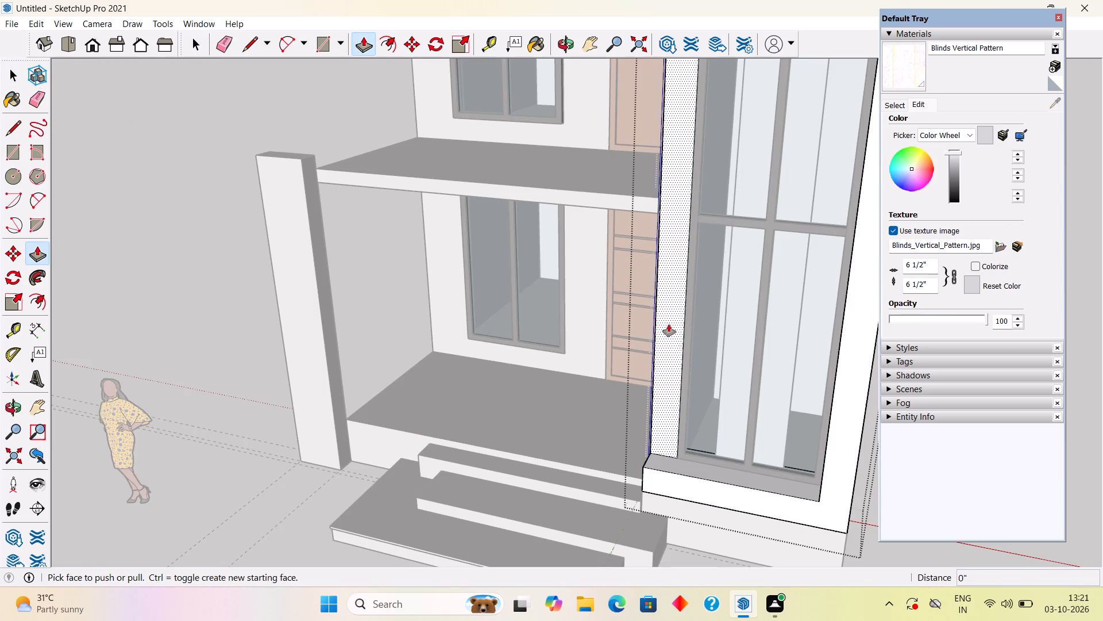
click(658, 283)
click(606, 204)
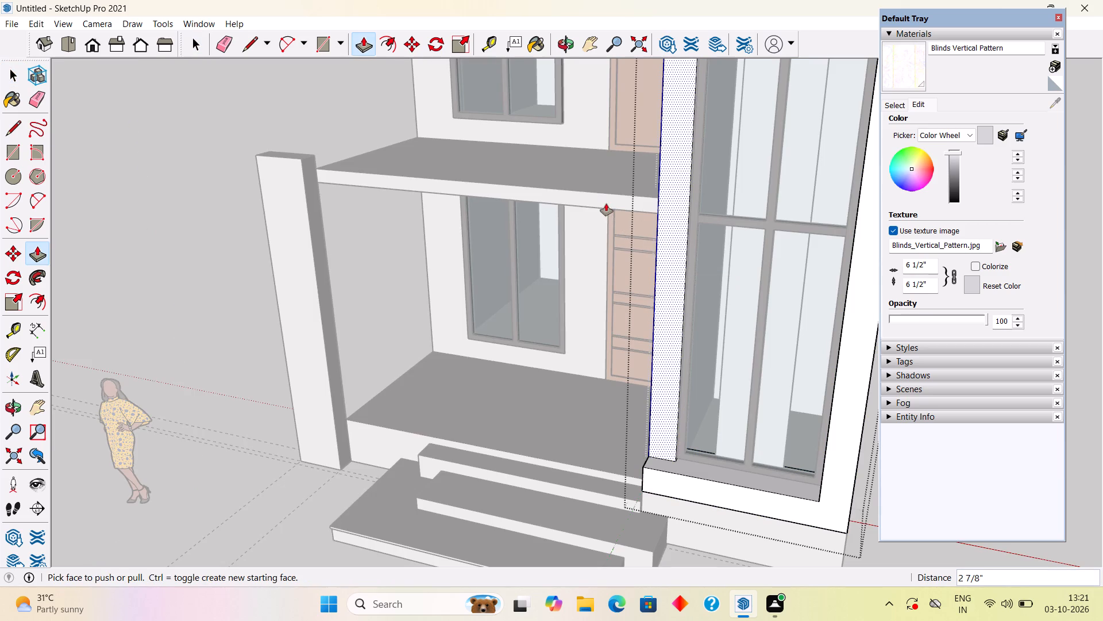
key(space)
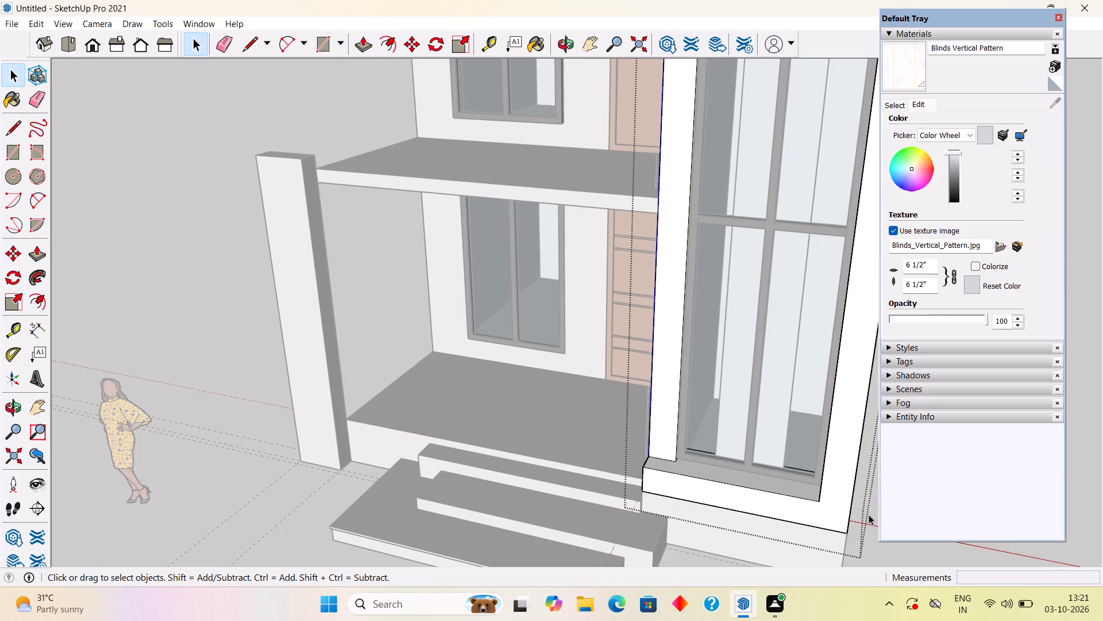
click(869, 528)
double_click(207, 351)
Move the tall tower window's frame outward 2 7/8" so its bottom corner meets the front edge of the adjoining wall strip.
scroll(701, 457, up, 8)
middle_drag(714, 446, 631, 454)
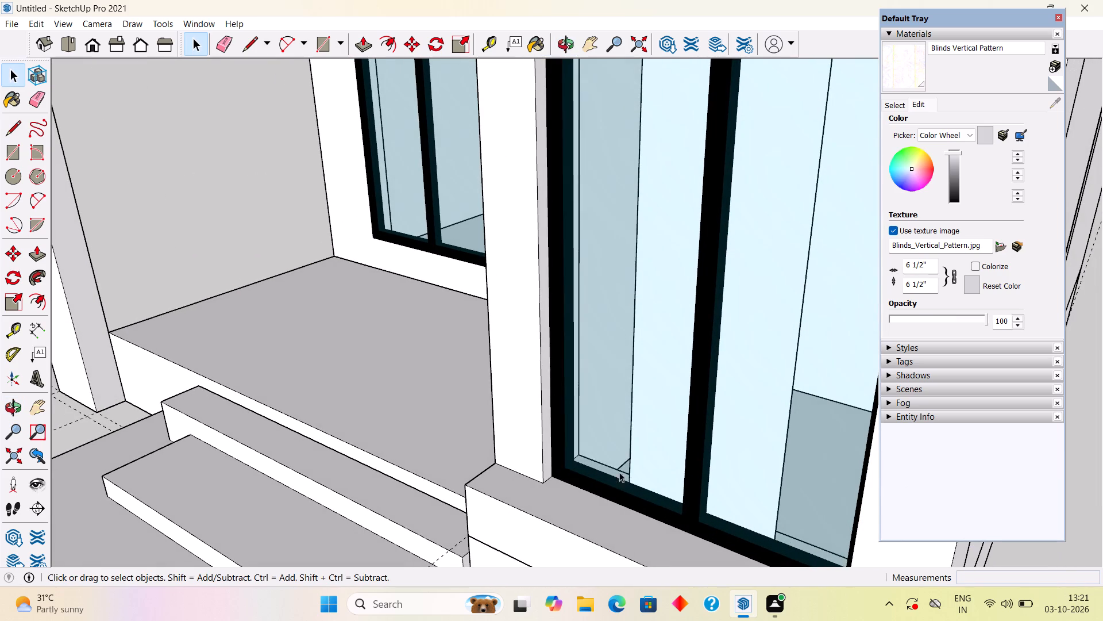
click(613, 488)
key(p)
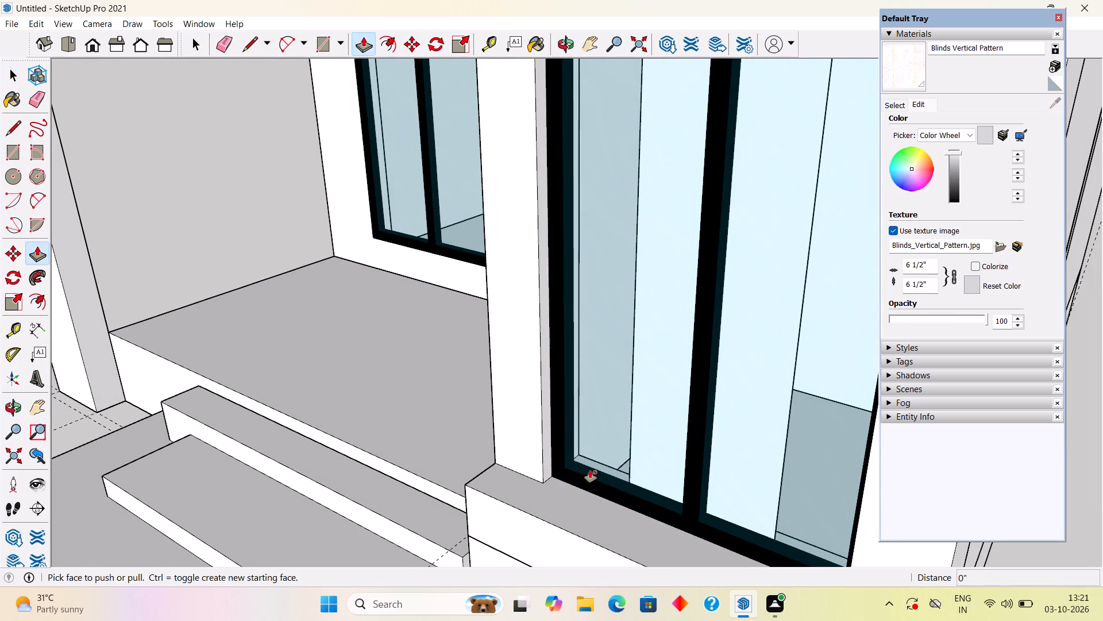
key(space)
click(591, 470)
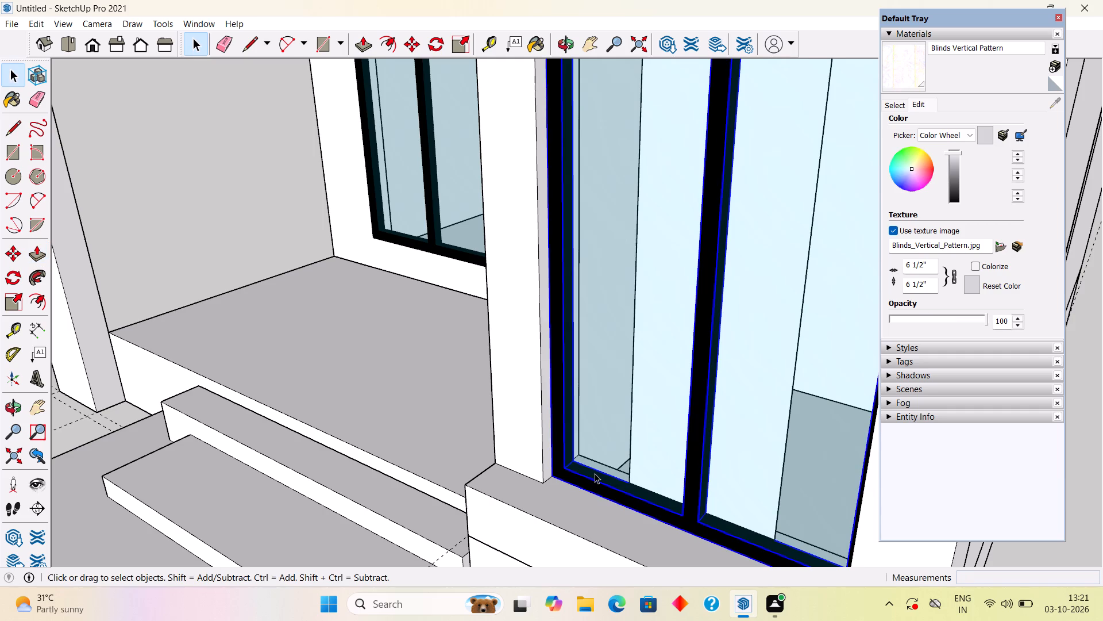
key(m)
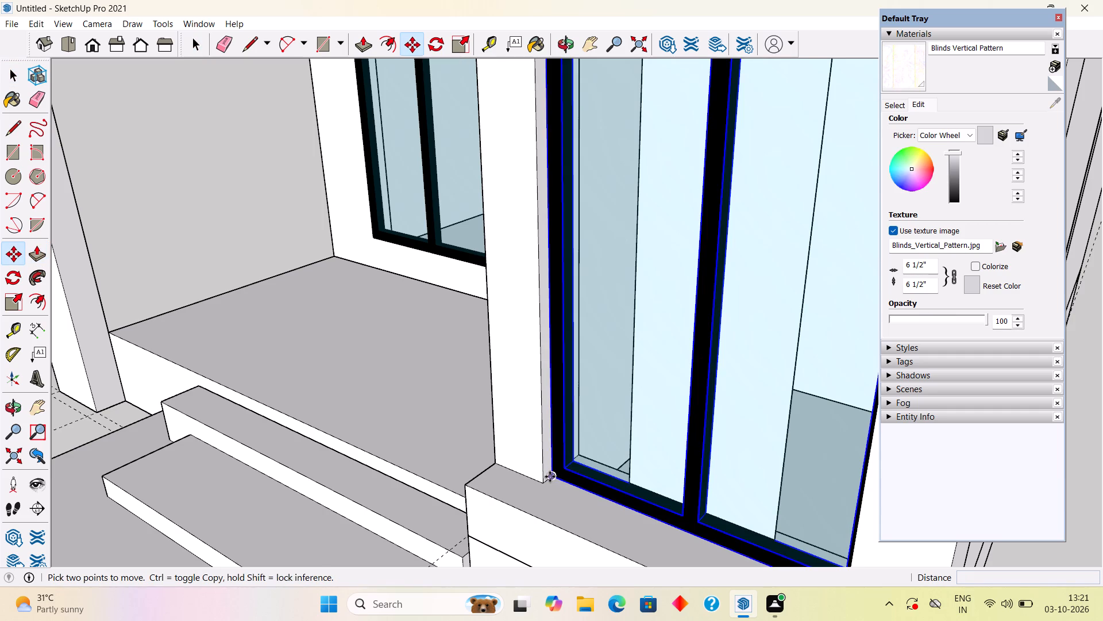
click(550, 477)
click(546, 485)
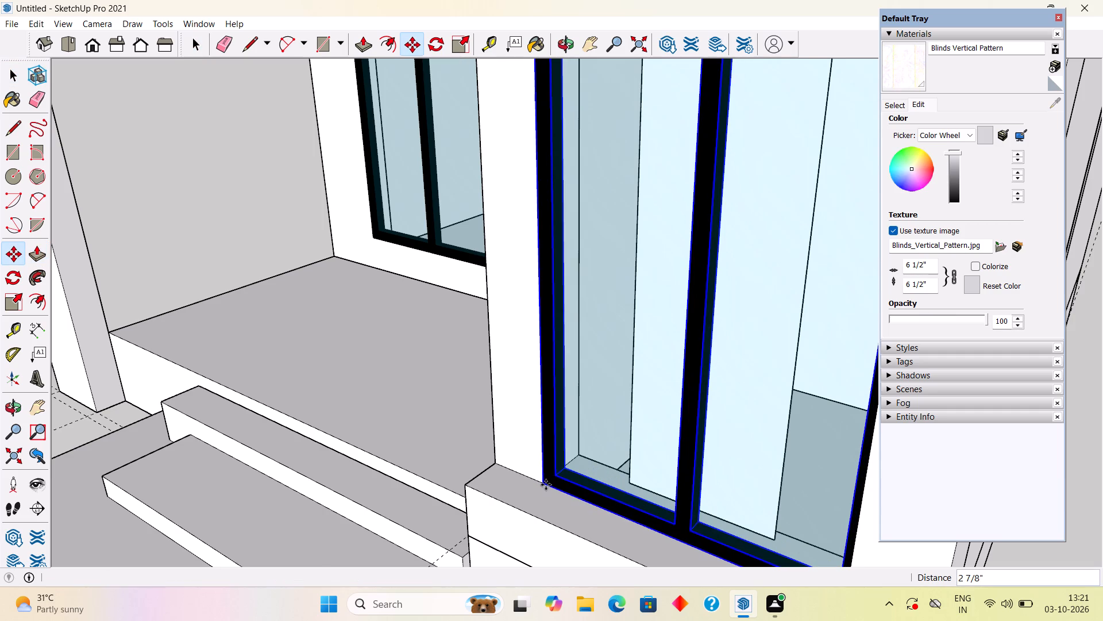
key(space)
From inside the tower, move the blind-textured panel behind the tall window 2 7/8" towards the shifted frame.
scroll(589, 452, down, 17)
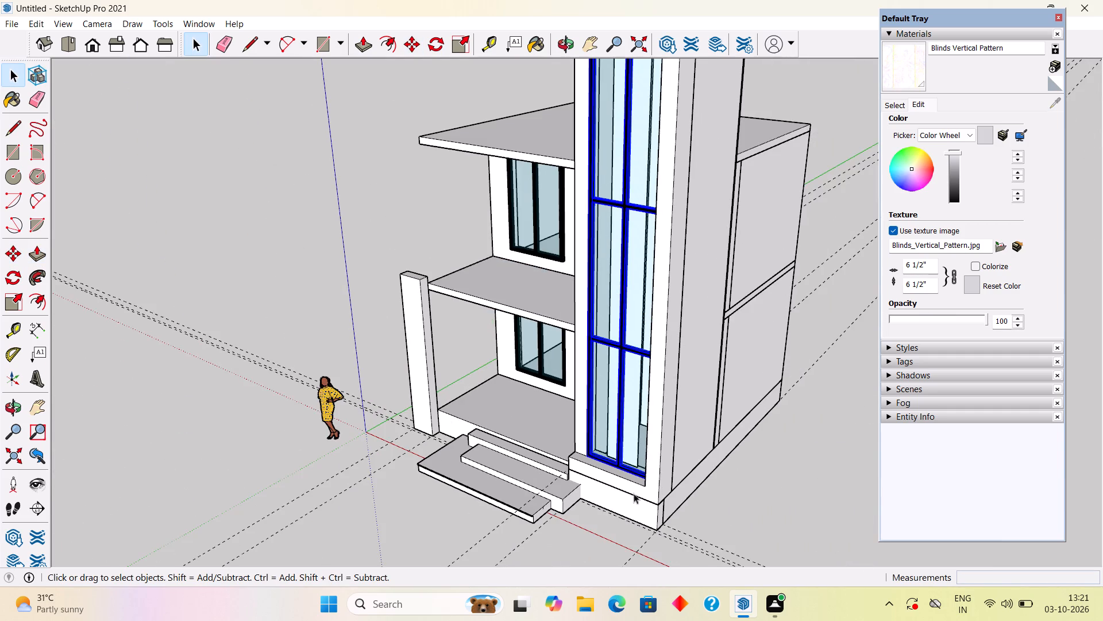
middle_drag(645, 512, 434, 494)
middle_drag(639, 425, 261, 448)
scroll(568, 408, down, 1)
scroll(257, 448, down, 1)
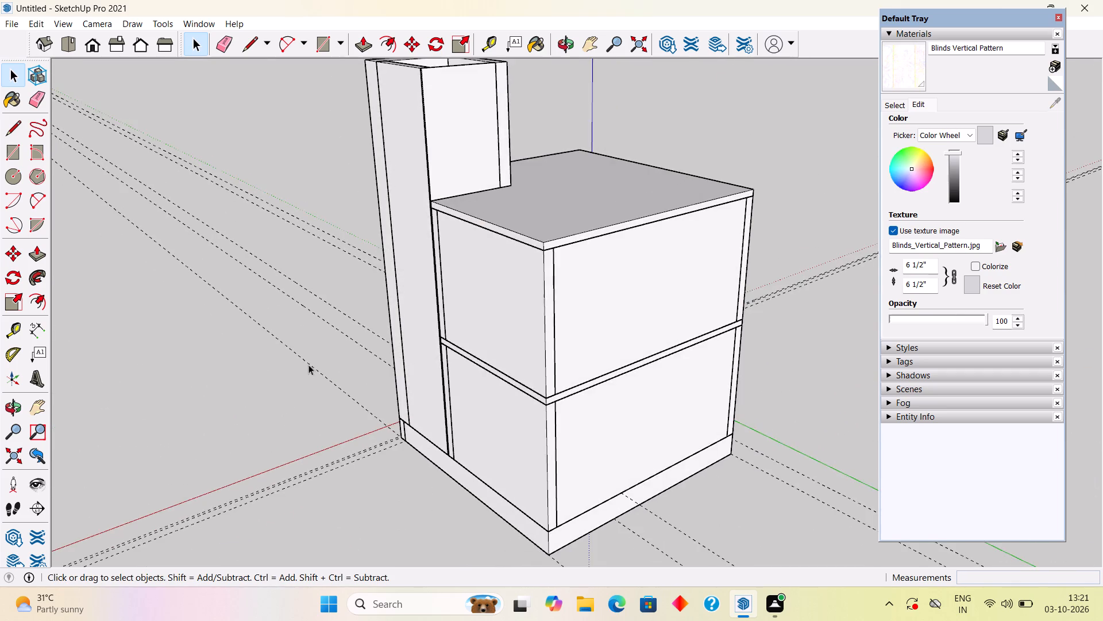
scroll(311, 363, down, 4)
middle_drag(387, 170, 384, 337)
scroll(418, 183, up, 6)
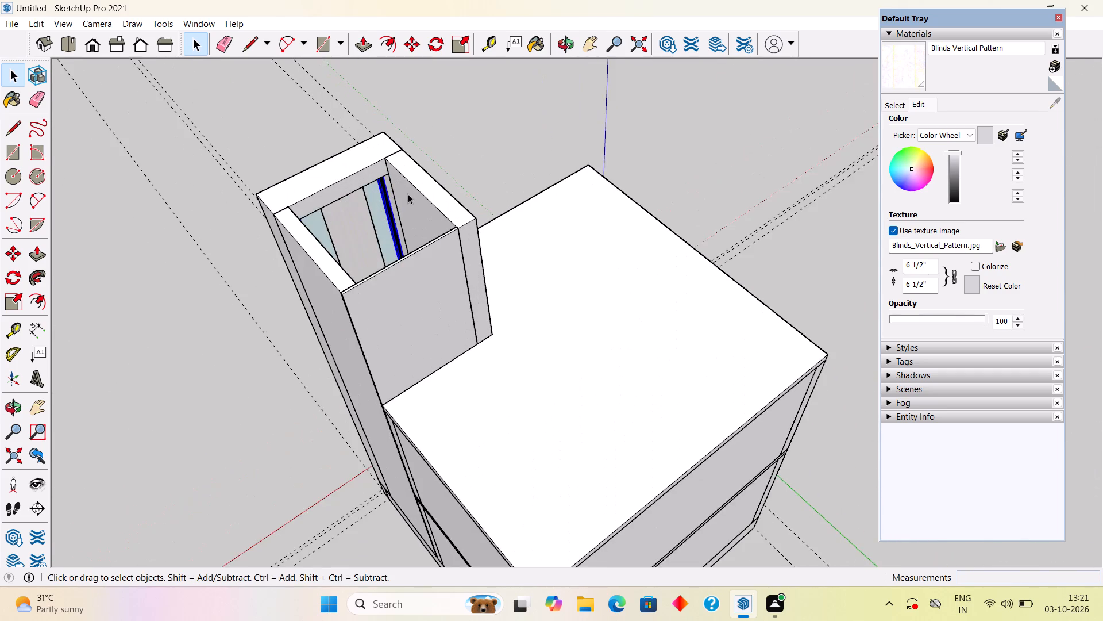
scroll(369, 202, up, 14)
middle_drag(338, 195, 263, 114)
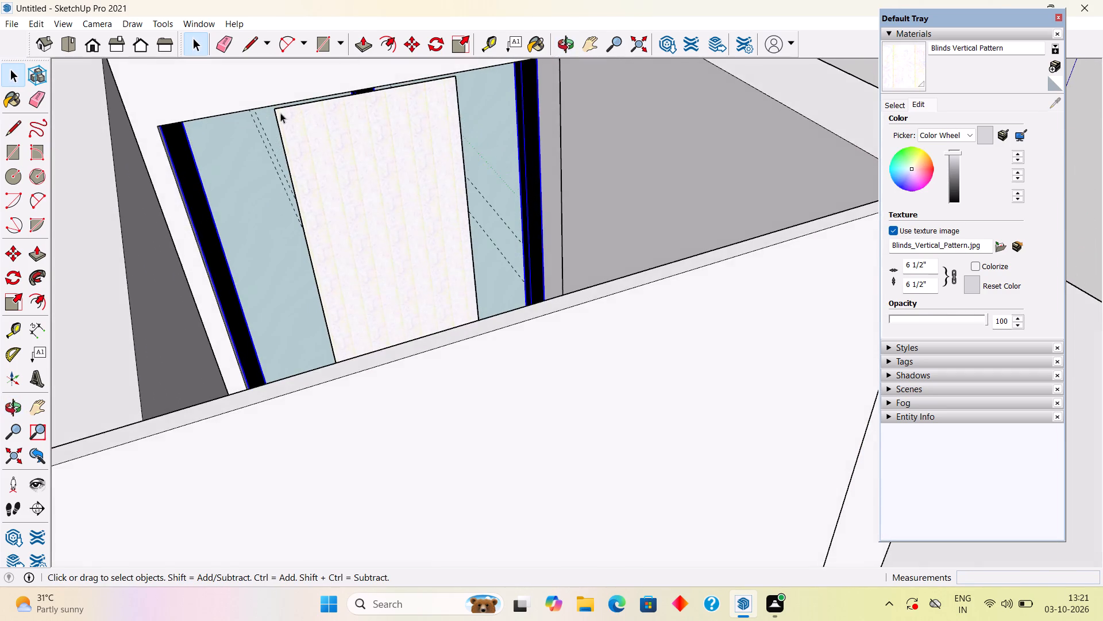
scroll(336, 105, up, 4)
middle_drag(309, 114, 386, 84)
click(322, 166)
scroll(207, 148, up, 3)
middle_drag(202, 148, 210, 107)
key(m)
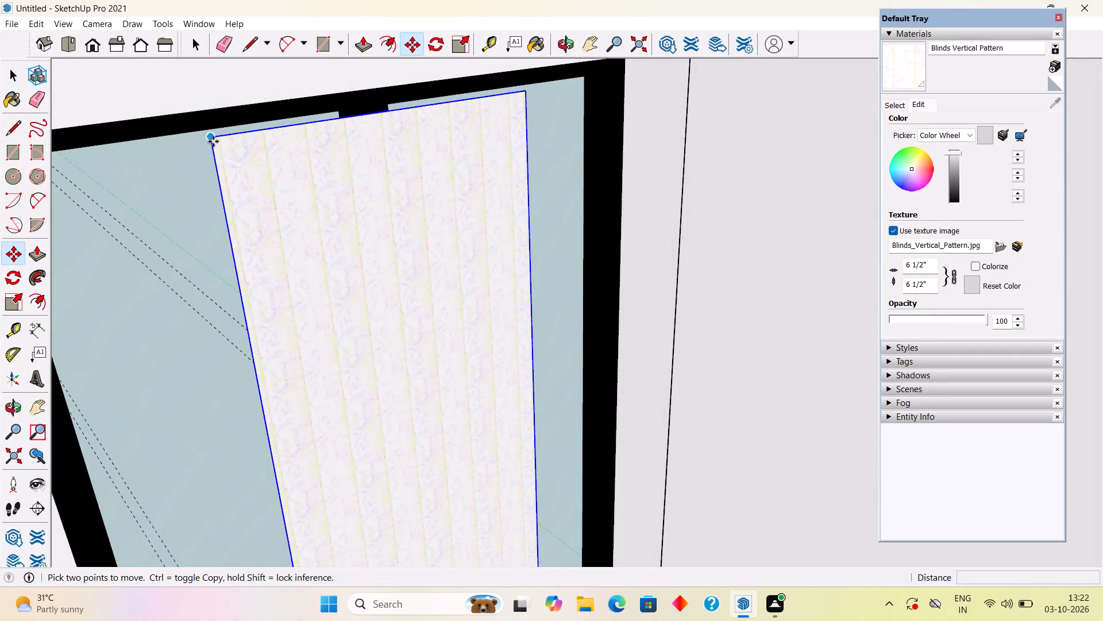
click(213, 140)
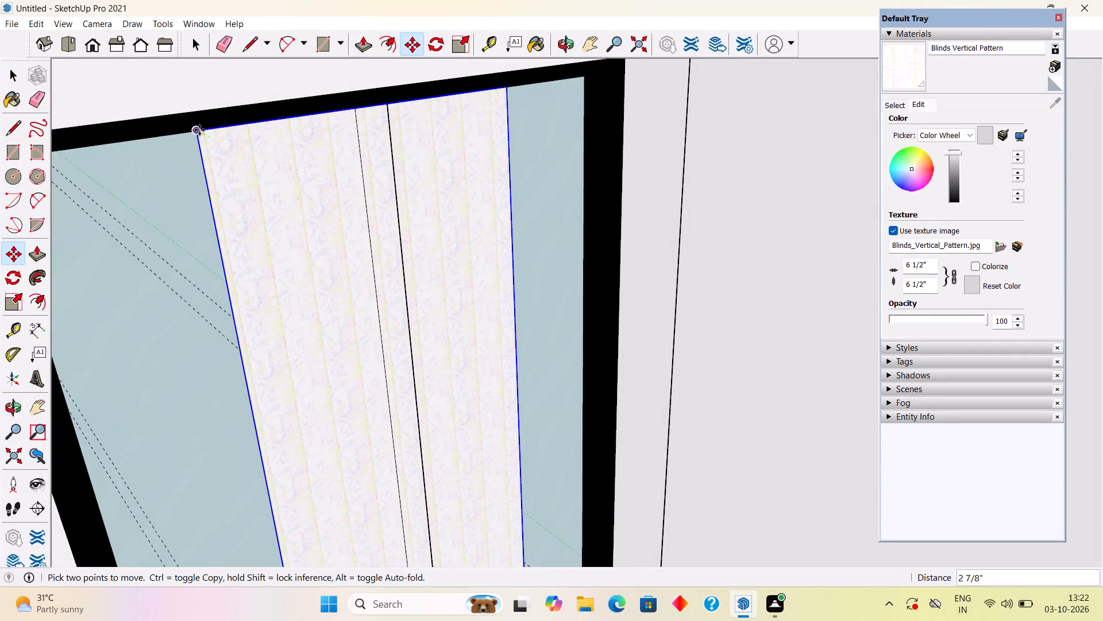
click(199, 130)
scroll(292, 182, down, 8)
key(space)
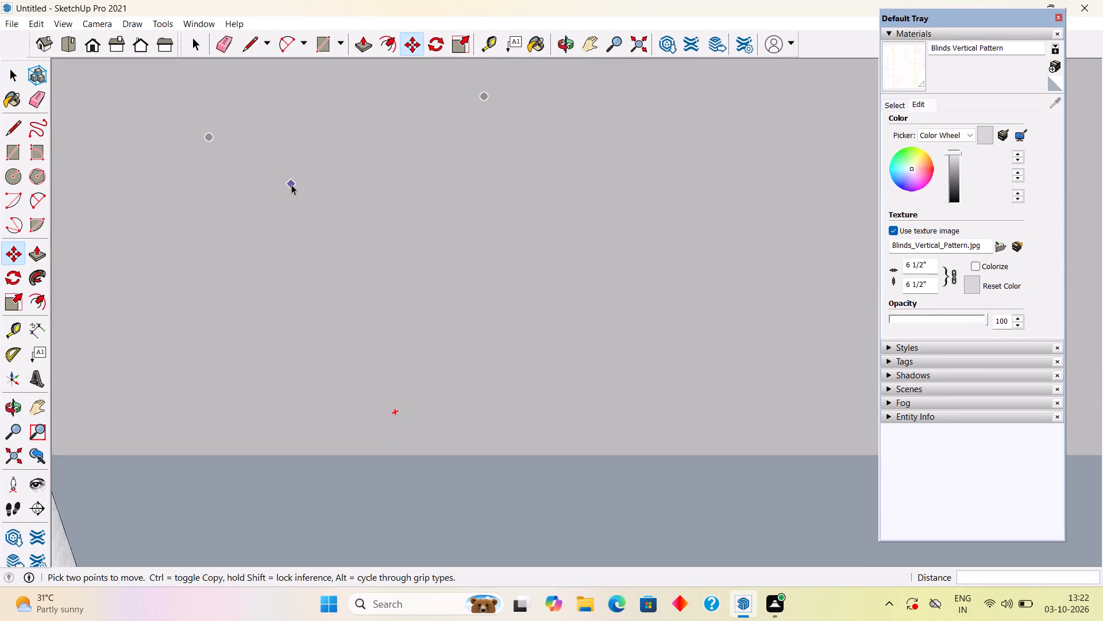
Examine the tower window's frame and panel from above and outside, and the porch side of the house.
scroll(291, 185, down, 20)
scroll(291, 185, down, 20)
scroll(291, 185, down, 2)
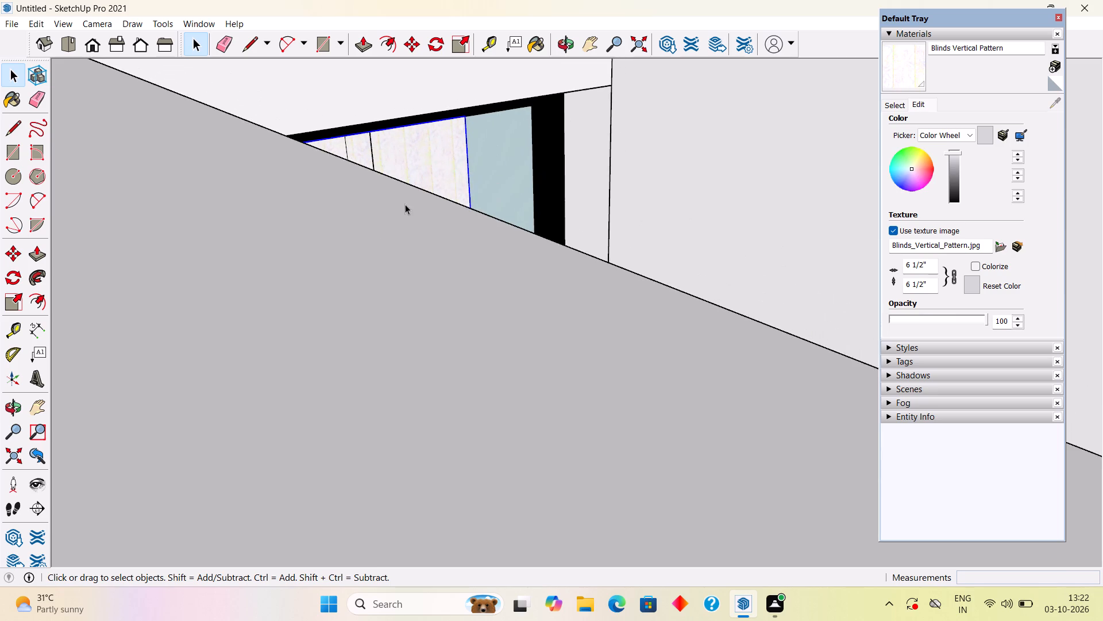
scroll(405, 204, down, 3)
middle_drag(620, 131, 196, 195)
scroll(196, 195, down, 4)
middle_drag(667, 243, 279, 307)
scroll(310, 312, down, 5)
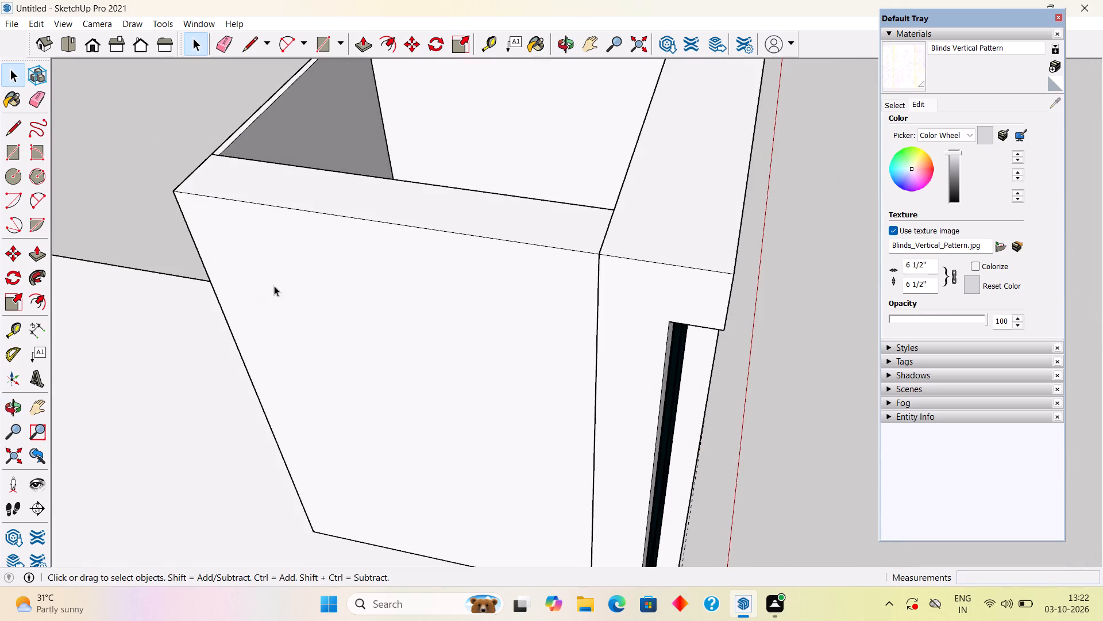
middle_drag(732, 305, 151, 193)
scroll(151, 193, down, 3)
middle_drag(485, 340, 592, 235)
scroll(592, 235, down, 3)
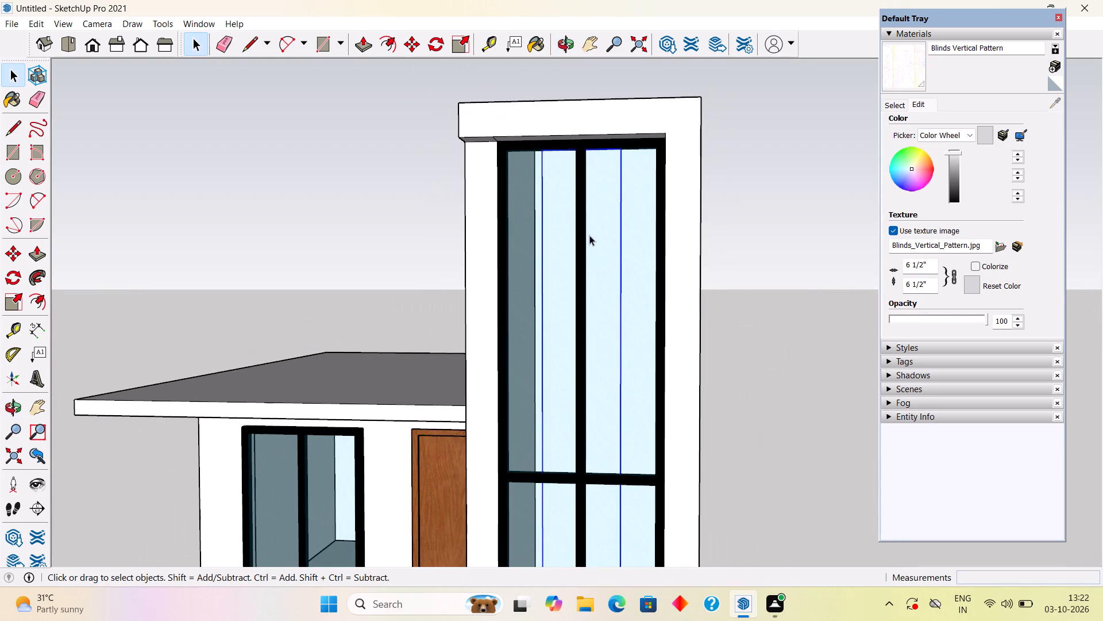
click(854, 209)
scroll(430, 435, down, 18)
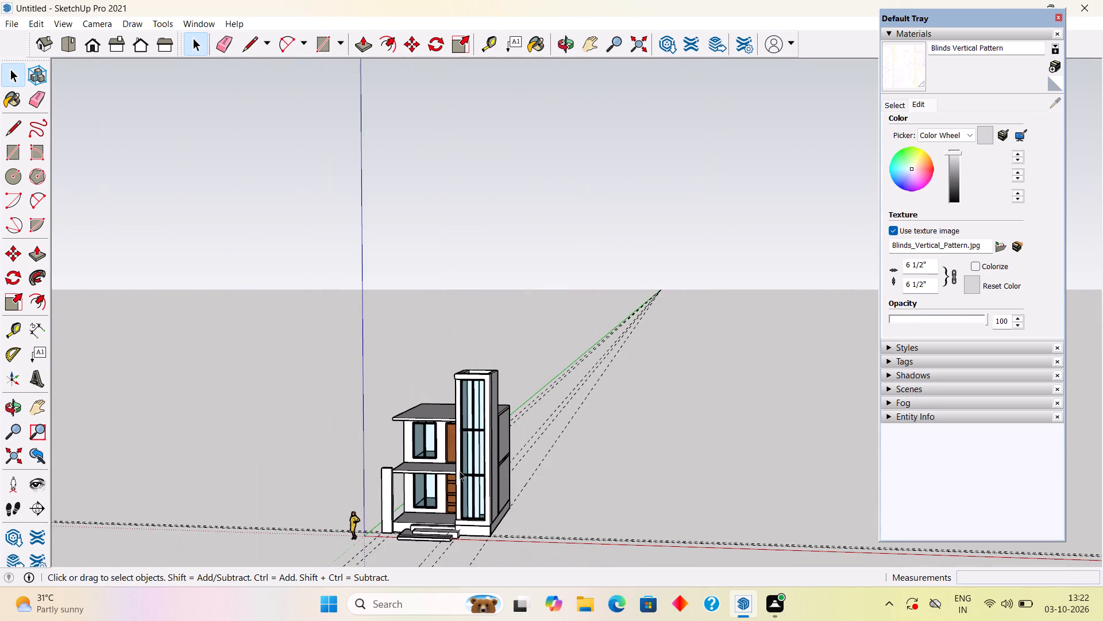
scroll(418, 533, up, 10)
middle_drag(401, 490, 857, 390)
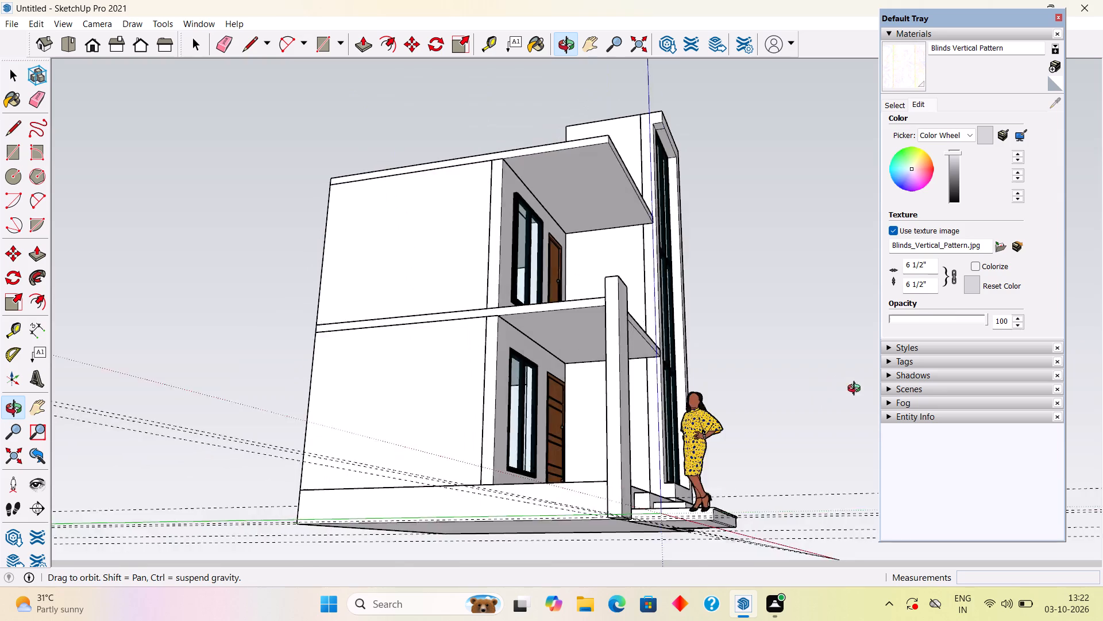
middle_drag(857, 390, 403, 464)
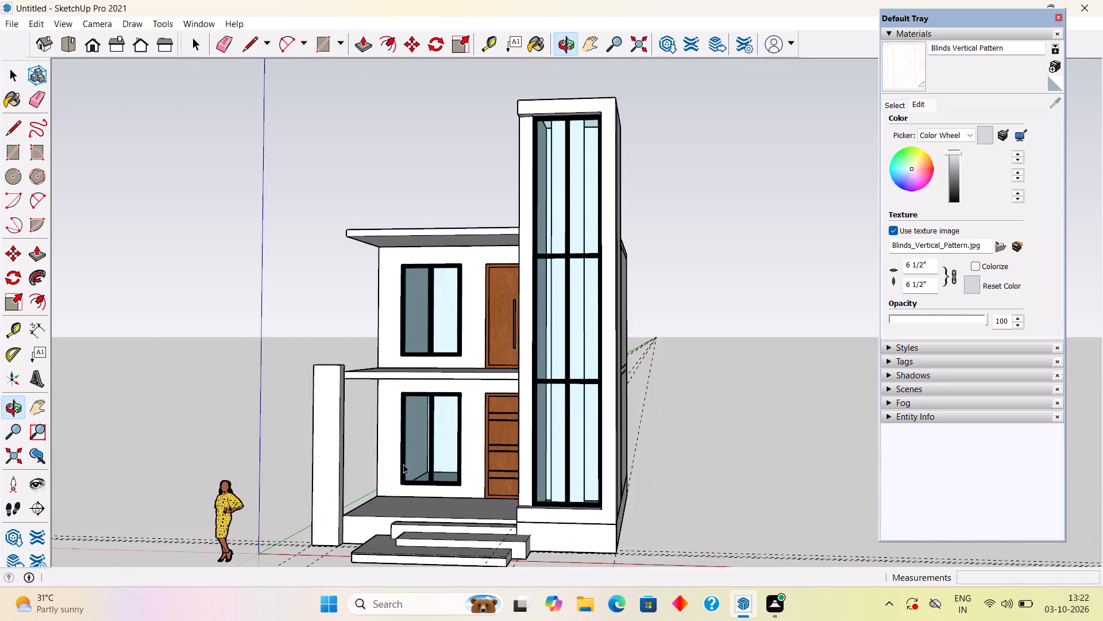
scroll(392, 453, down, 5)
middle_drag(334, 439, 316, 384)
scroll(463, 390, up, 6)
middle_drag(423, 387, 280, 396)
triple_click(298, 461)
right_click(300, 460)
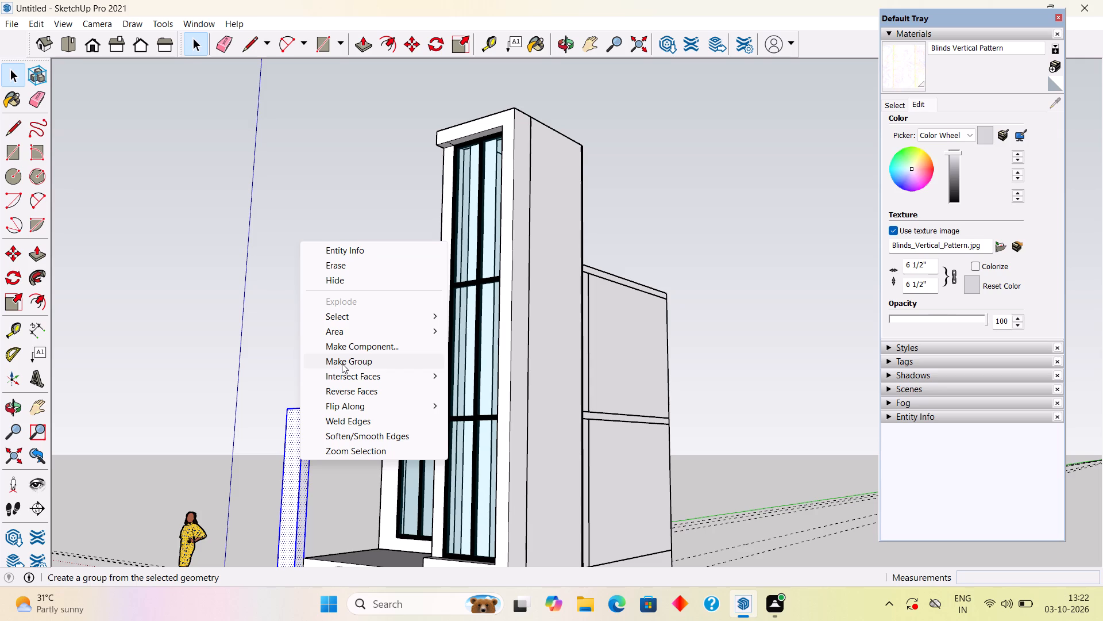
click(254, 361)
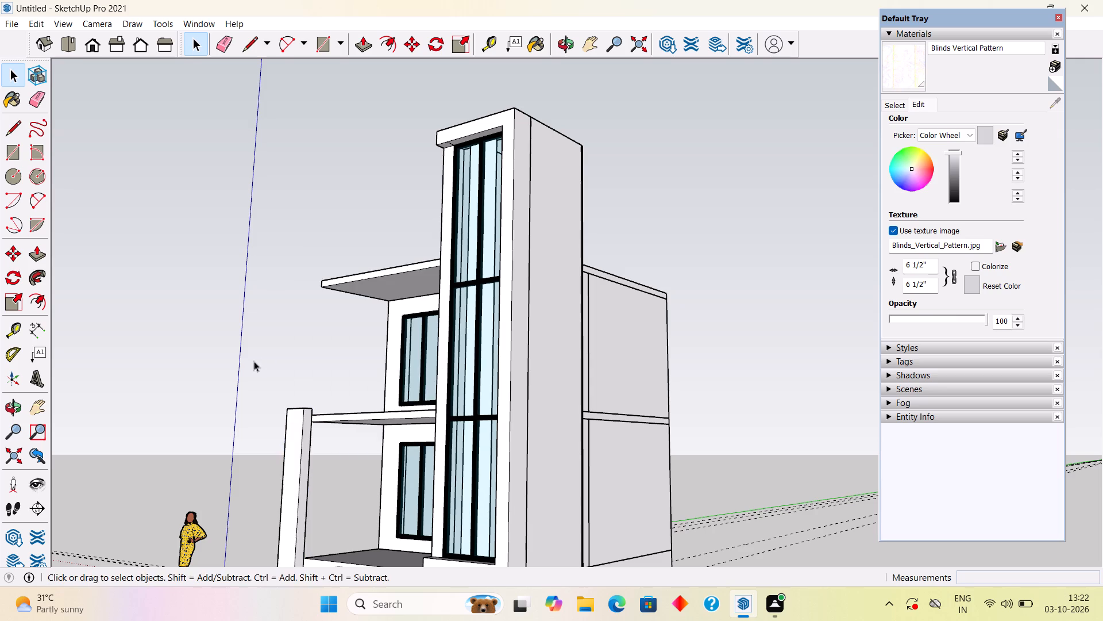
Place a horizontal guide 1'6" below the top edge of the porch-corner pillar's tower-facing side.
middle_drag(373, 454, 219, 451)
scroll(356, 507, up, 5)
scroll(363, 419, up, 3)
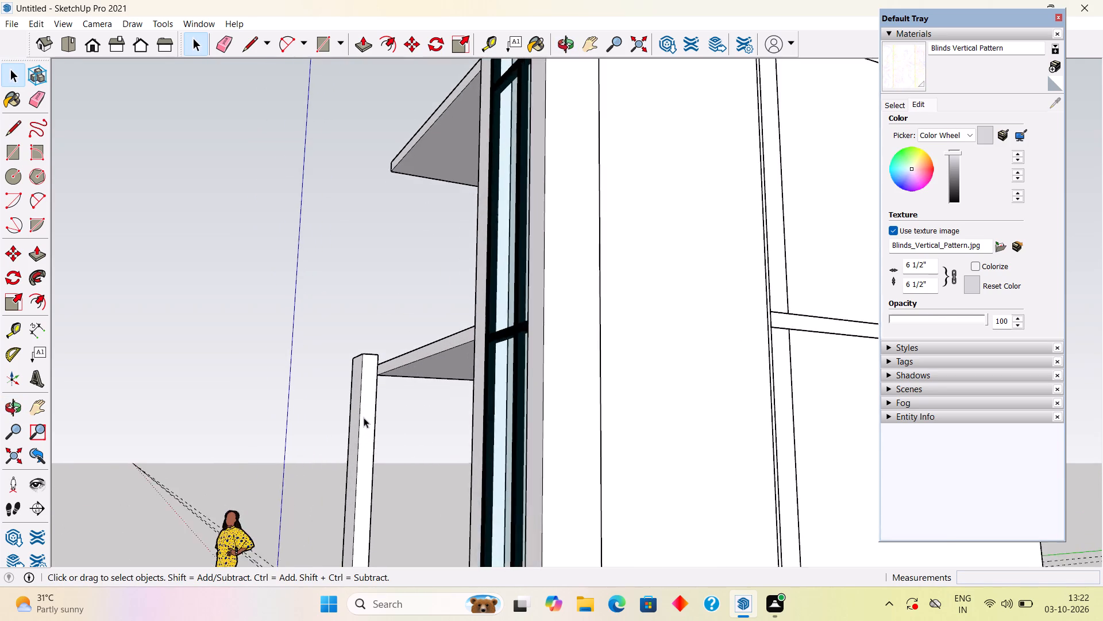
scroll(364, 417, up, 3)
middle_drag(385, 329, 251, 377)
middle_drag(207, 372, 430, 378)
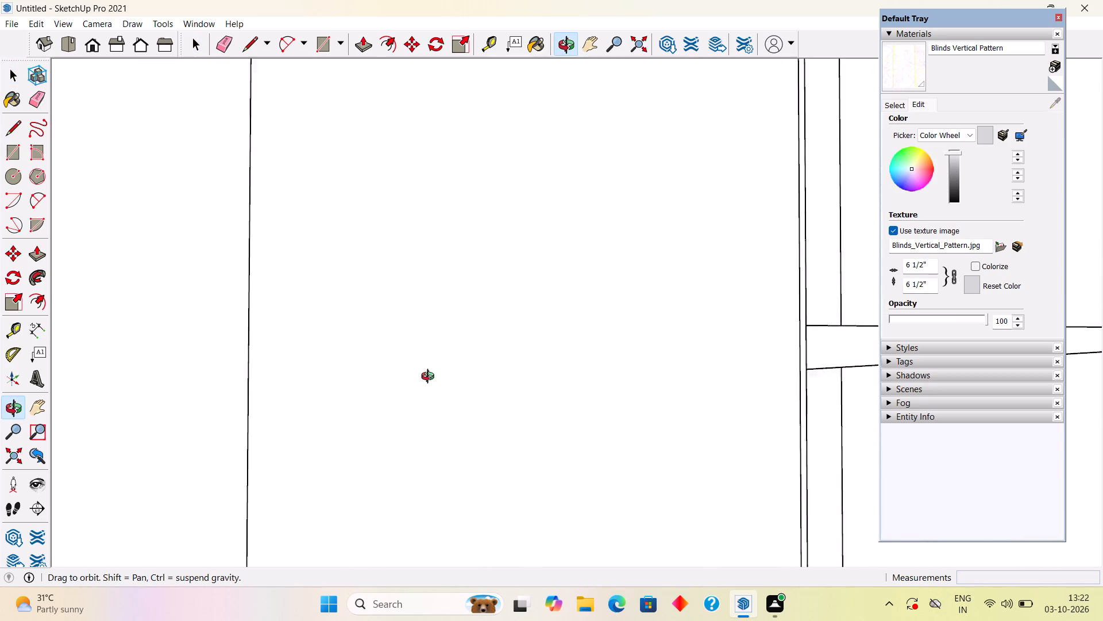
middle_drag(430, 378, 679, 396)
scroll(676, 397, down, 18)
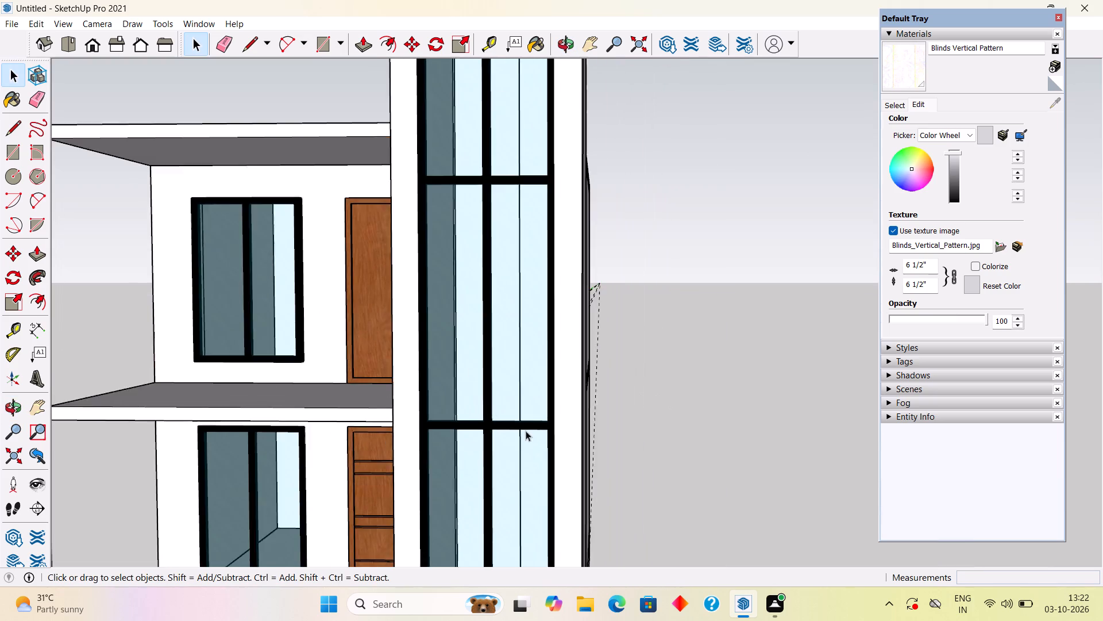
scroll(526, 431, down, 4)
middle_drag(524, 423, 299, 457)
scroll(296, 400, up, 6)
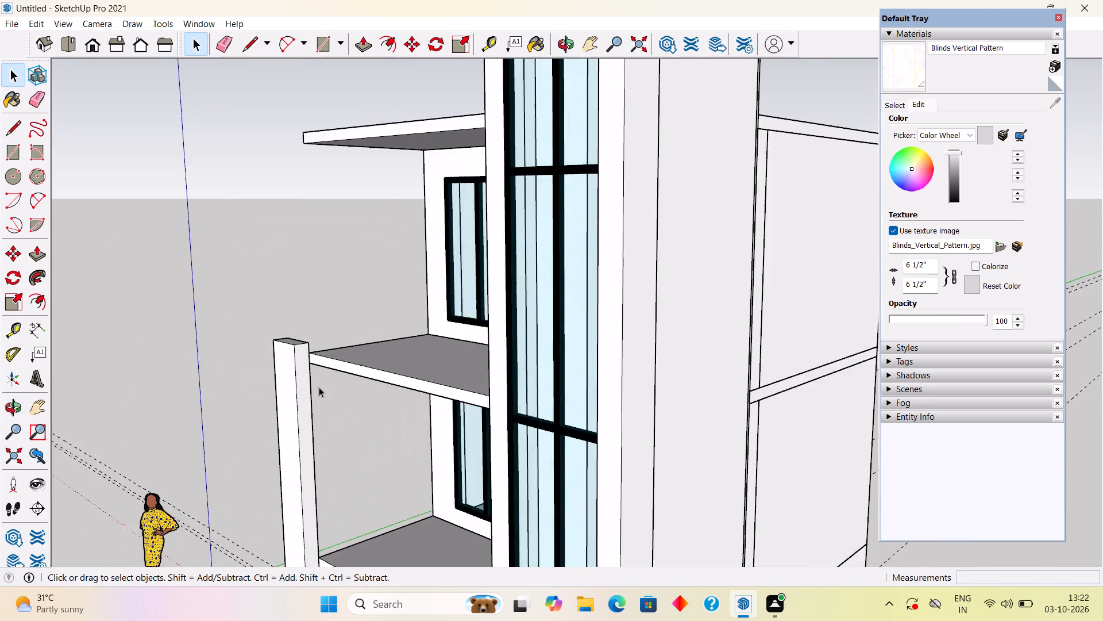
middle_drag(319, 386, 246, 393)
scroll(361, 370, up, 15)
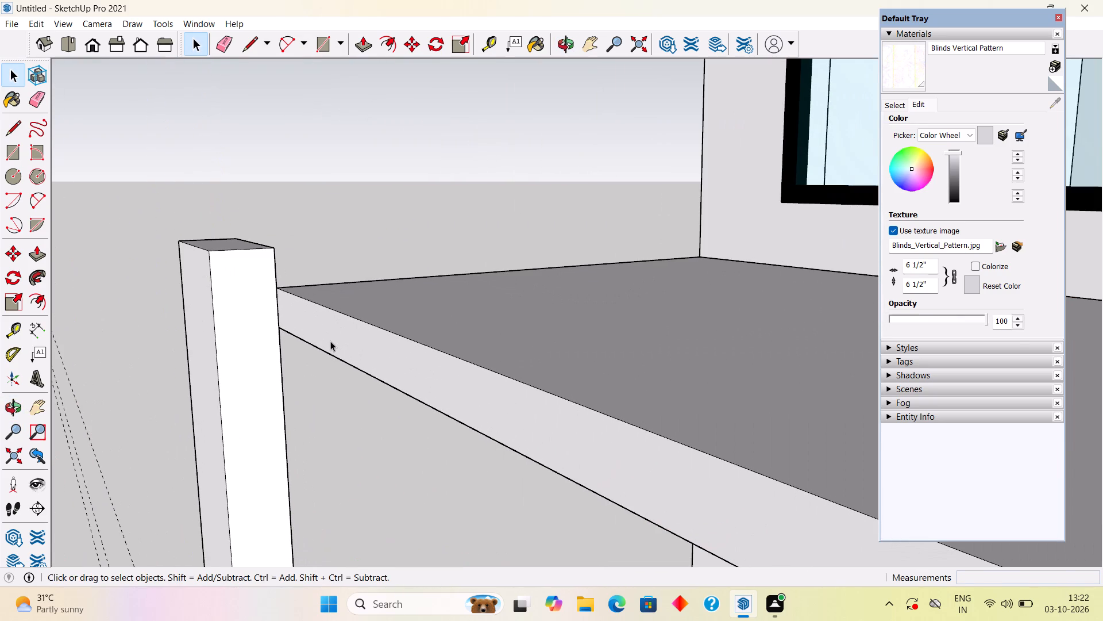
key(t)
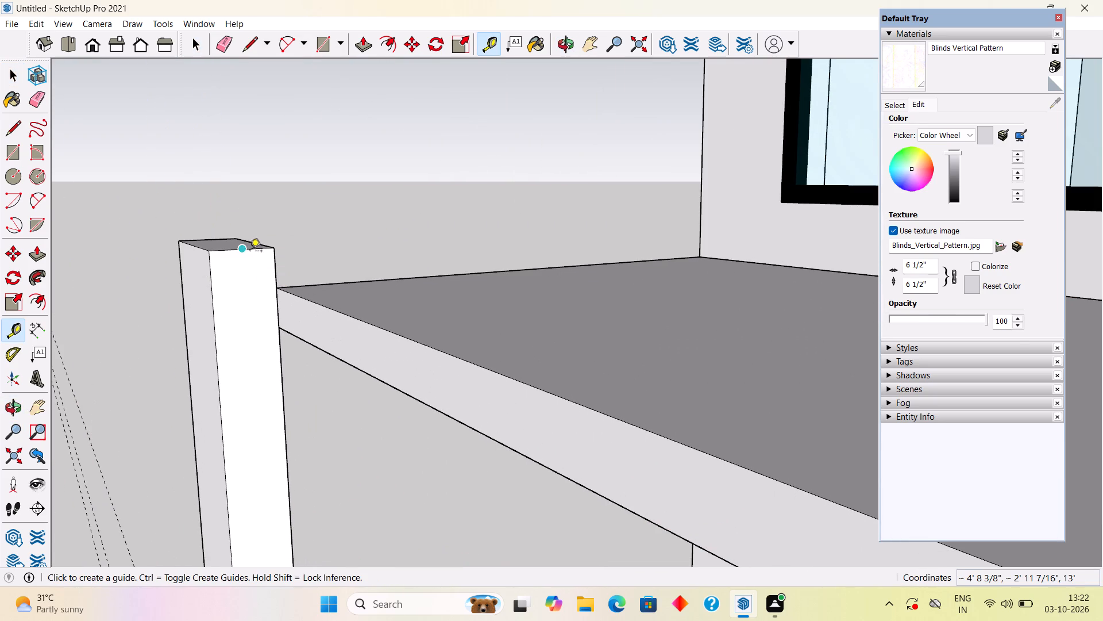
click(253, 252)
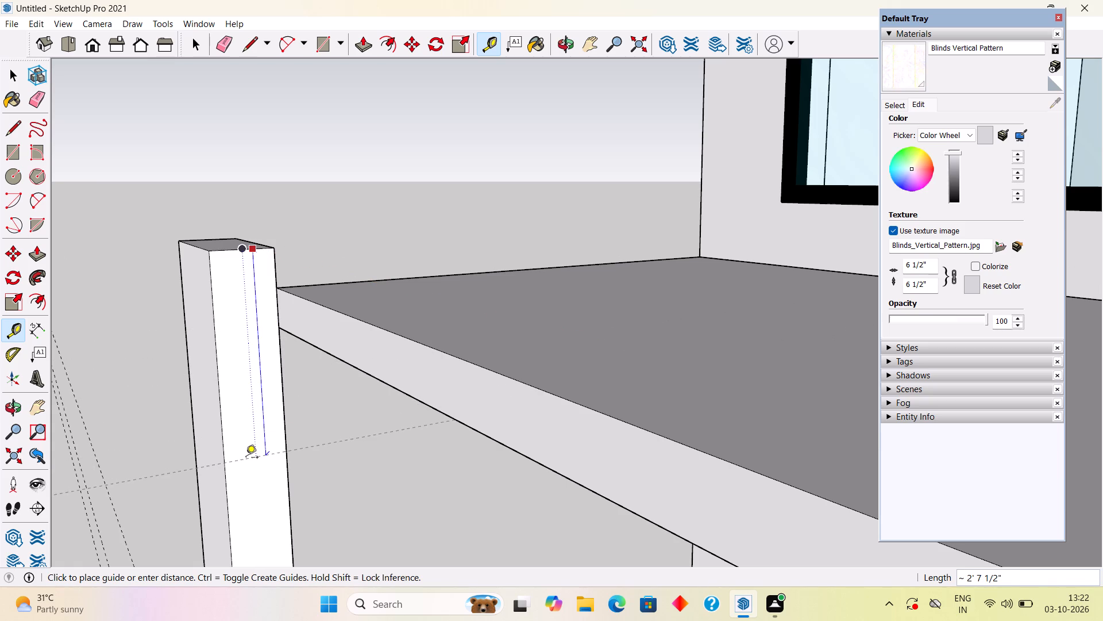
text(1'6")
key(Return)
key(space)
Draw a 9" line along the guide across the pillar's tower-facing side, splitting off its upper part.
scroll(246, 458, up, 1)
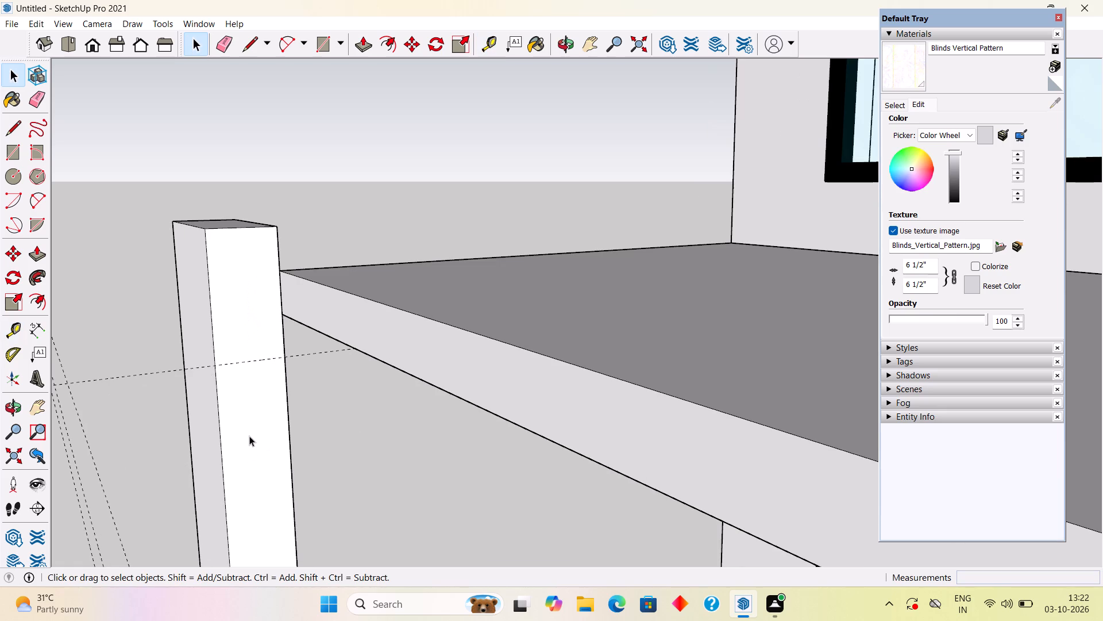
key(l)
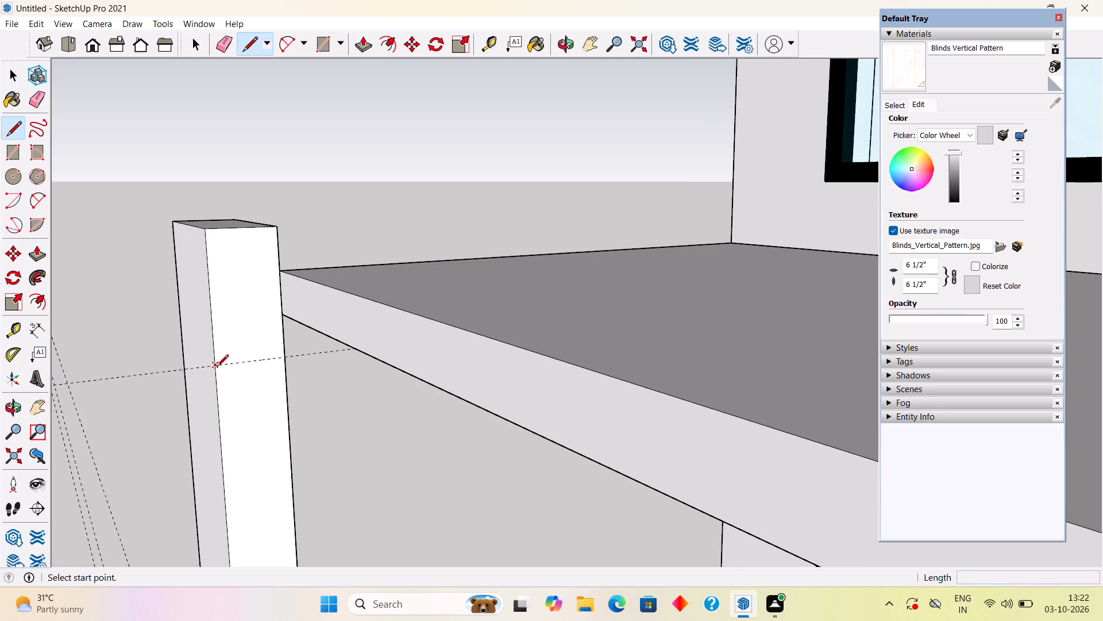
click(217, 367)
click(287, 358)
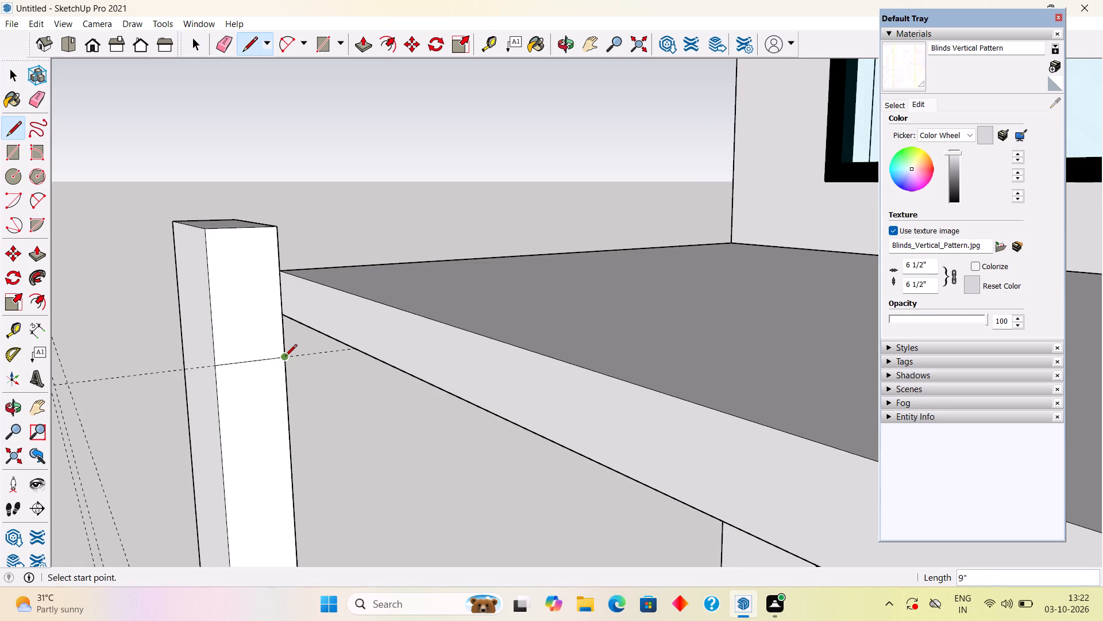
Extrude the split-off upper part of the porch-corner pillar 13' towards the tower as a beam.
key(p)
click(247, 348)
scroll(401, 357, up, 1)
scroll(401, 357, down, 14)
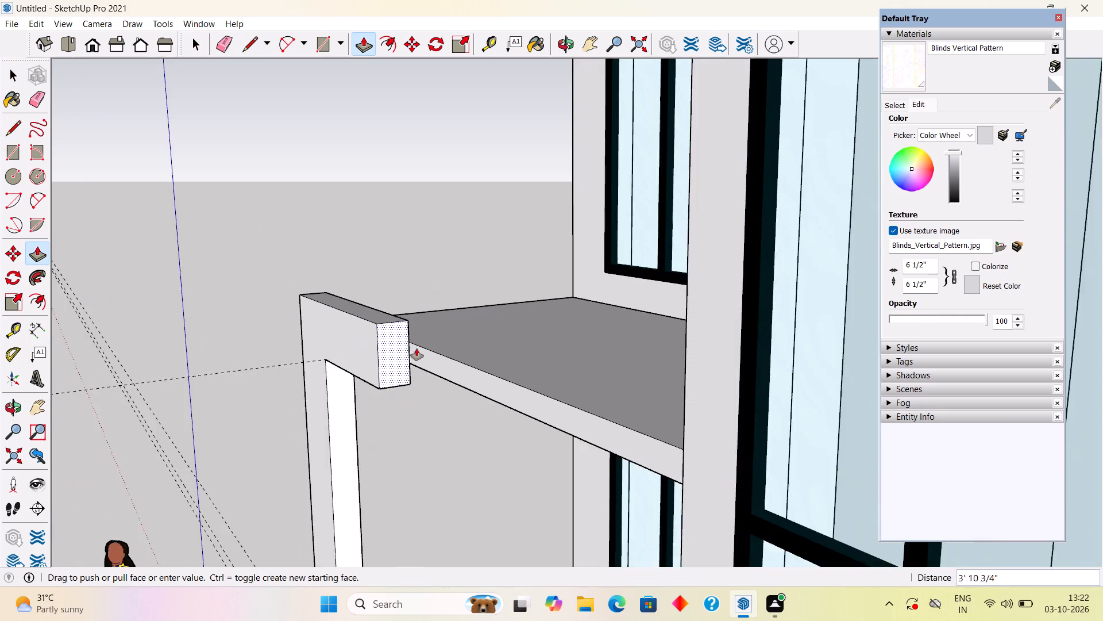
scroll(416, 348, down, 10)
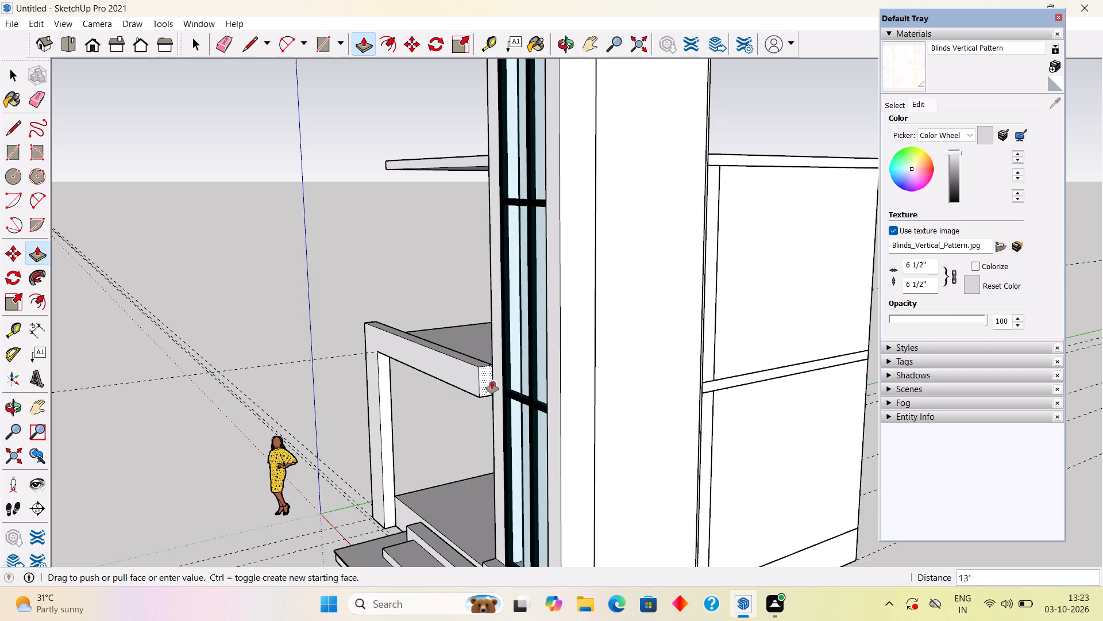
click(492, 381)
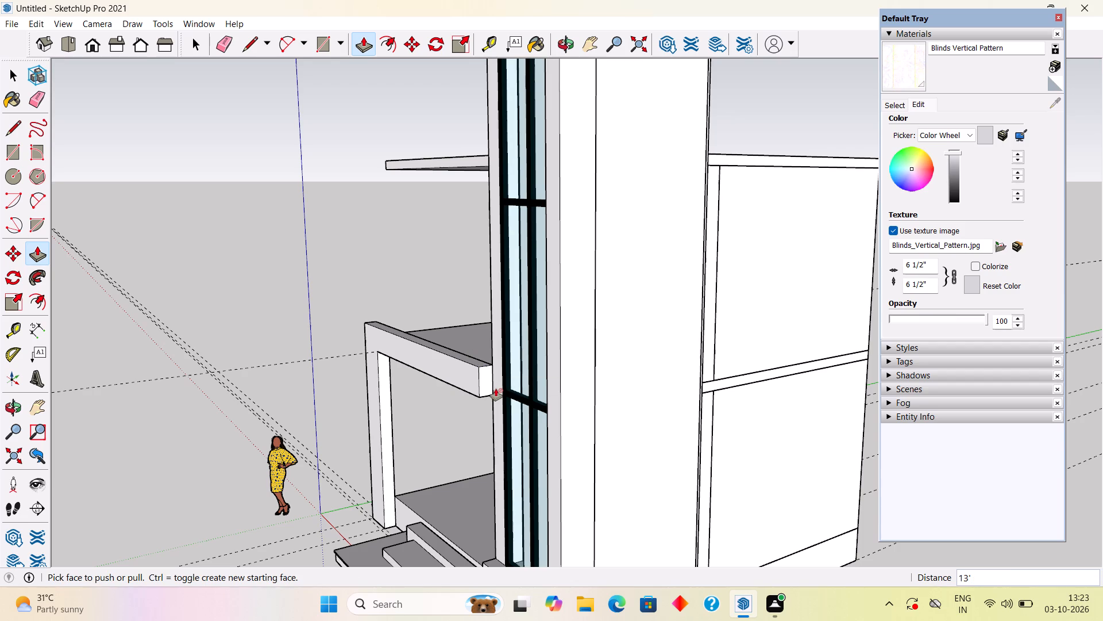
Extend the beam's tower end another 1'3" to line up with the edge of the tall window opening.
scroll(503, 384, up, 5)
click(477, 382)
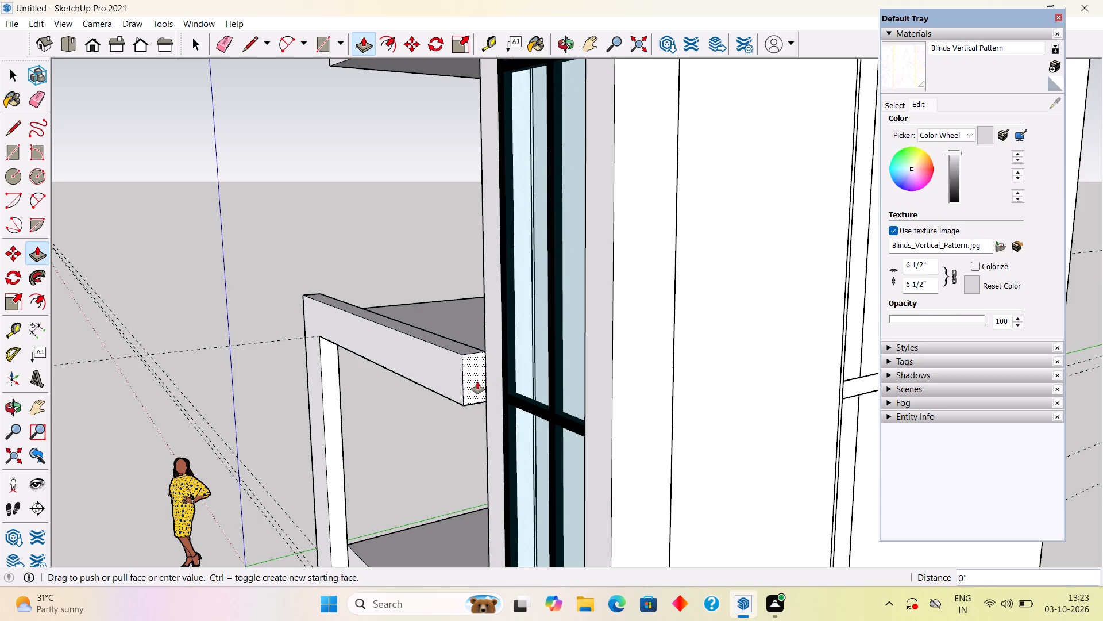
middle_drag(506, 393, 674, 364)
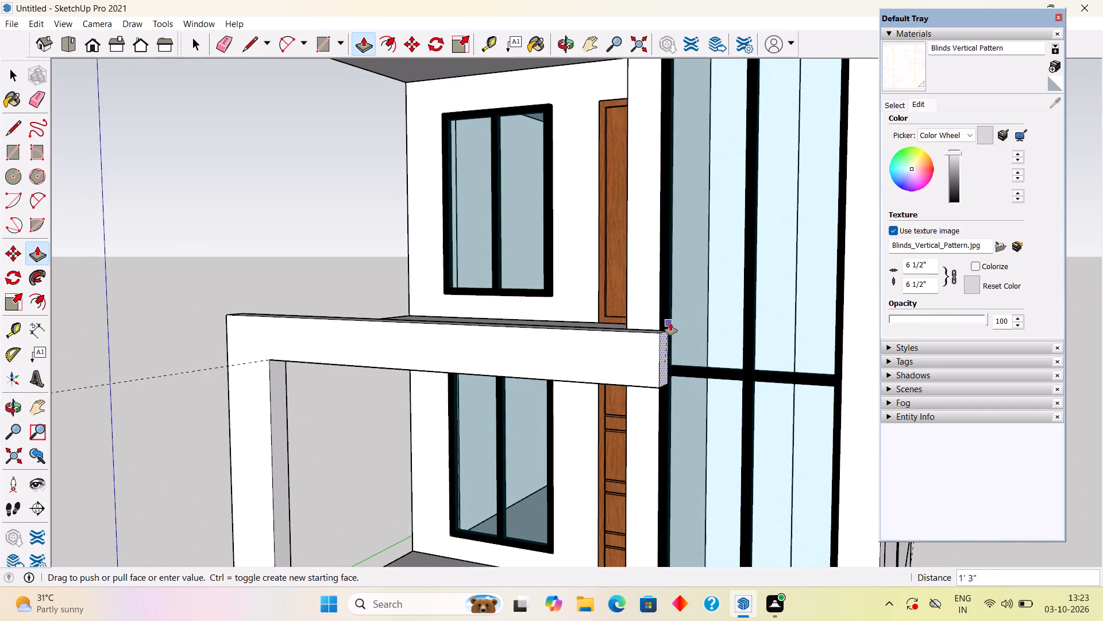
middle_drag(667, 316, 752, 348)
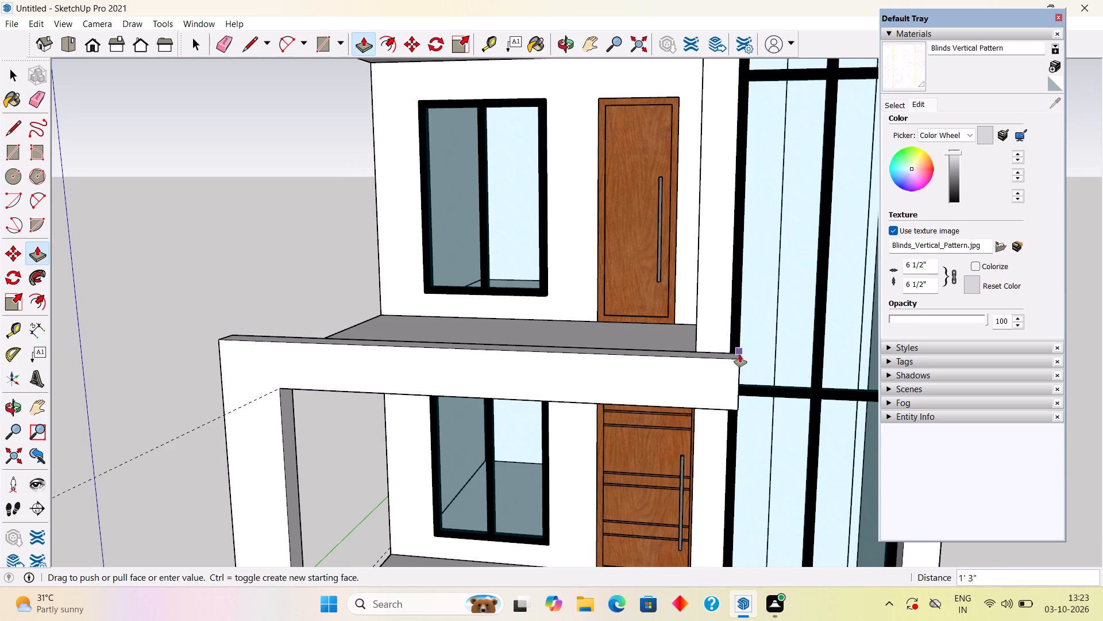
click(739, 355)
key(space)
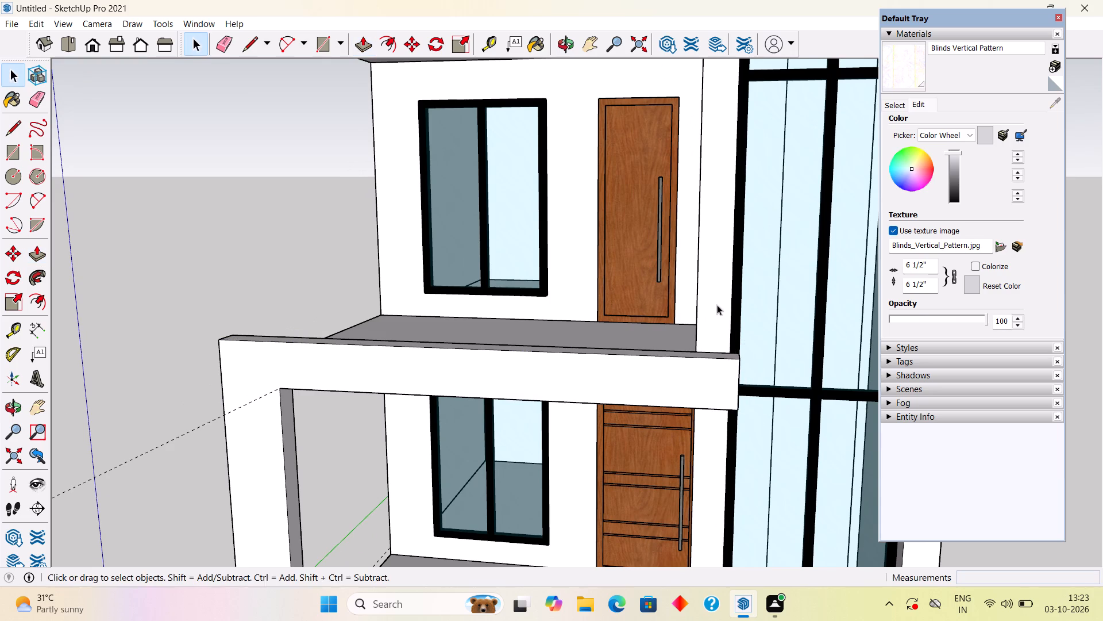
Place a guide across the beam's top face, 1'3" in from its tower end.
middle_drag(716, 300, 699, 401)
scroll(699, 419, up, 6)
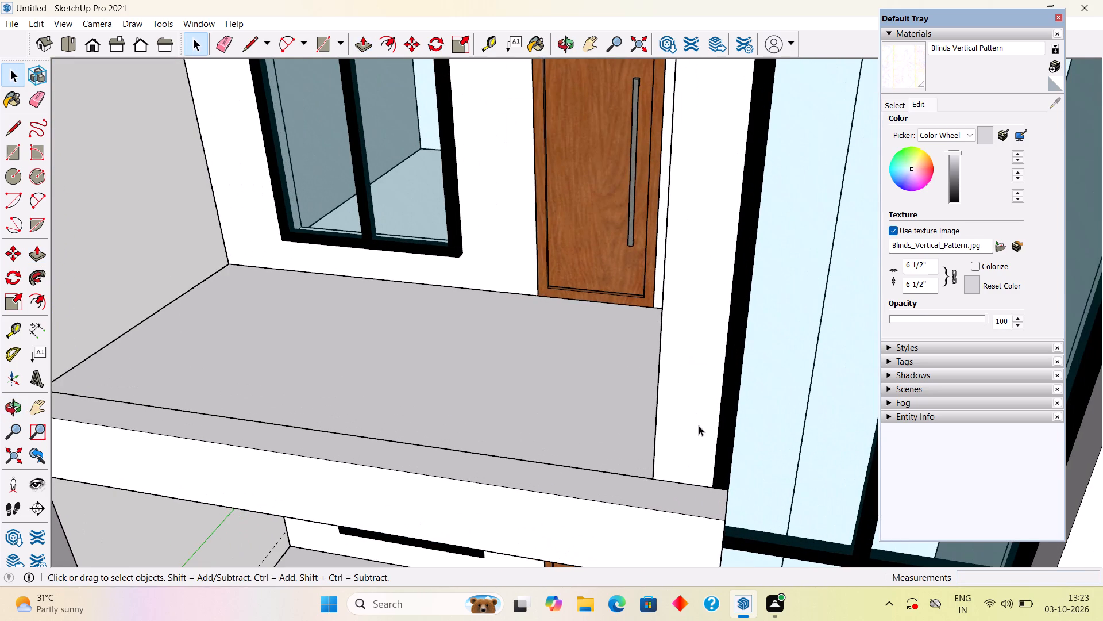
key(t)
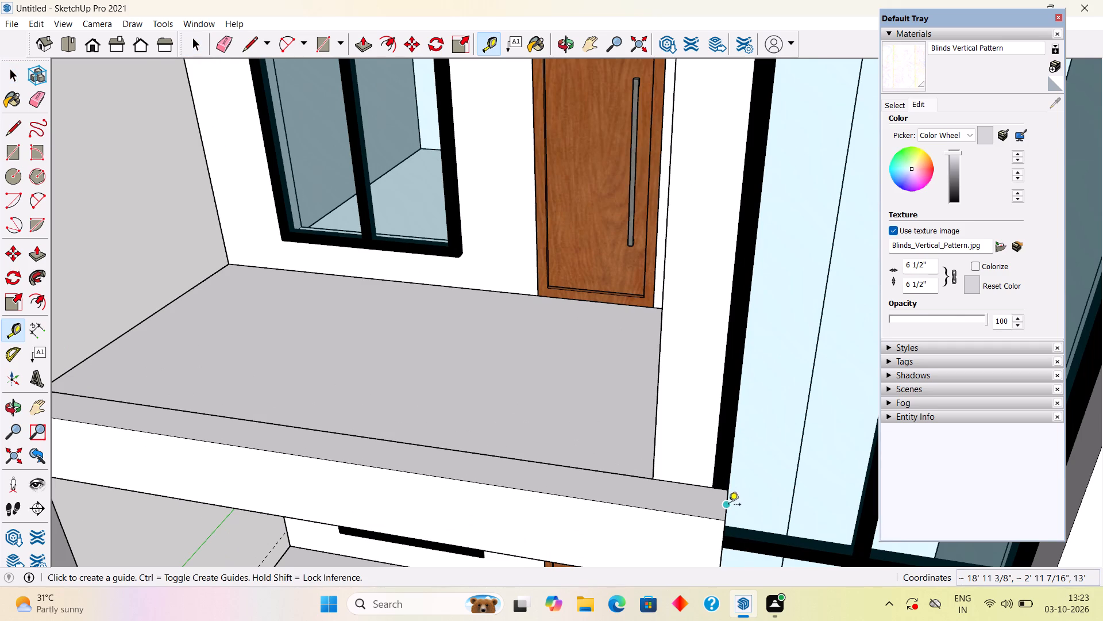
scroll(723, 516, up, 6)
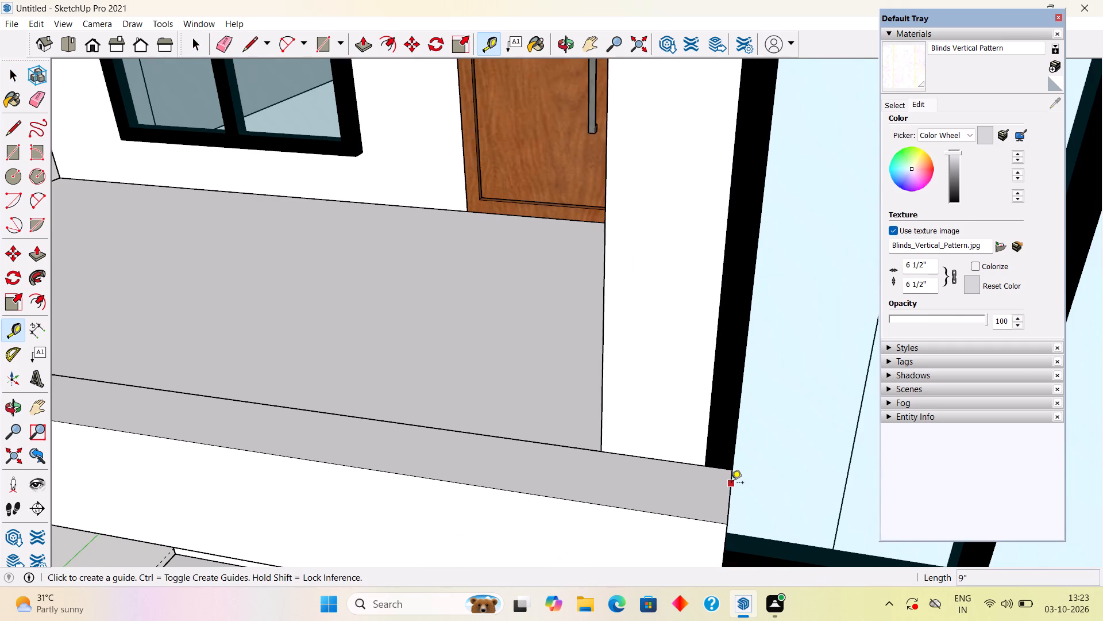
click(731, 484)
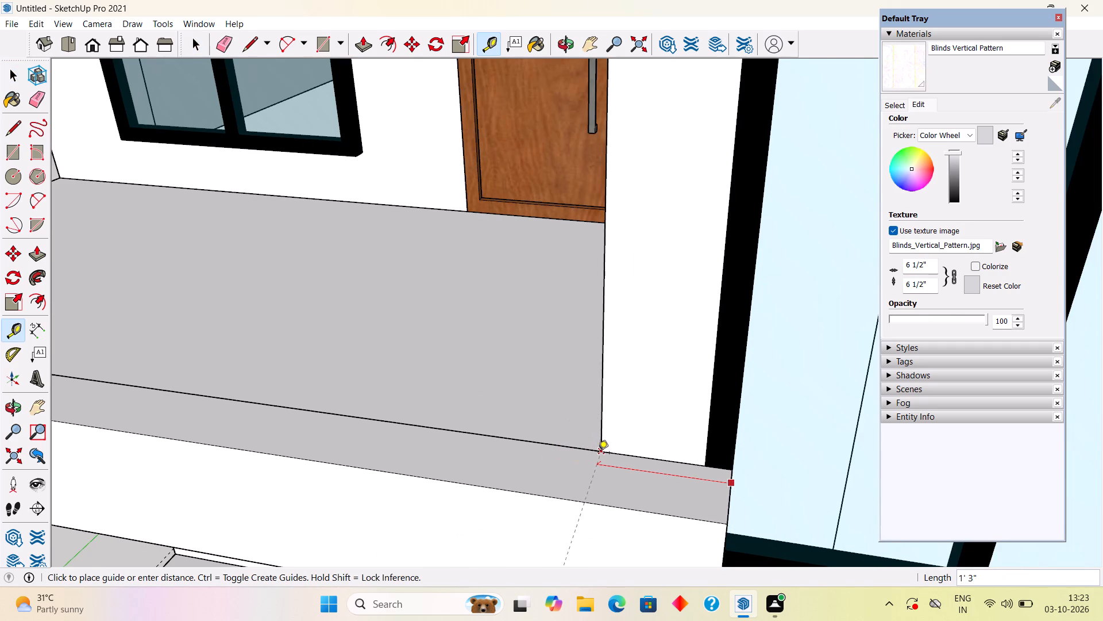
click(598, 454)
key(space)
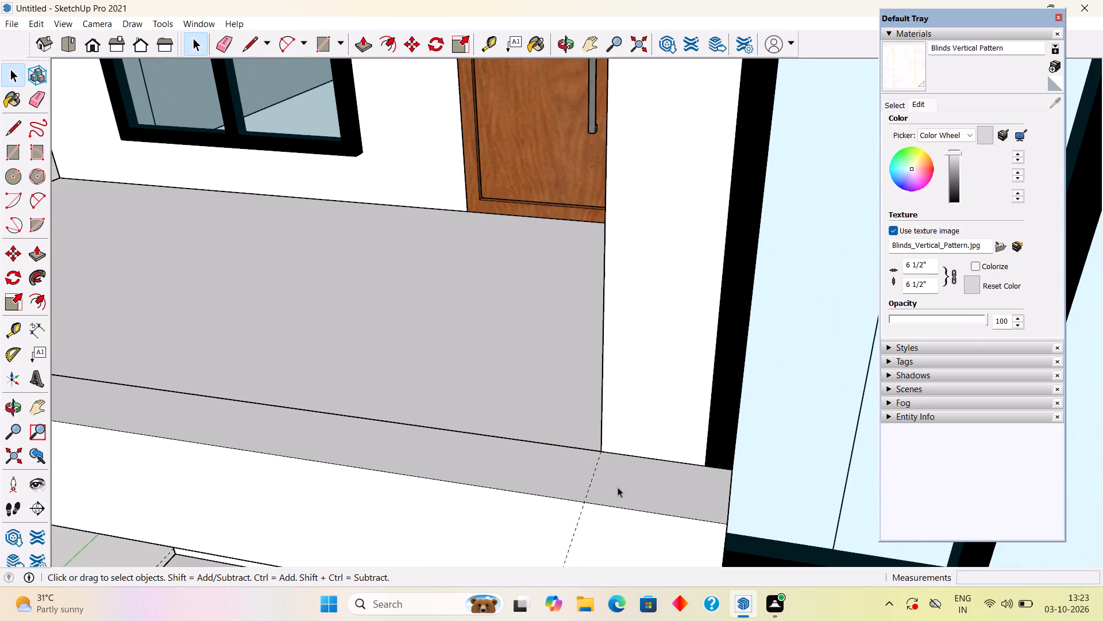
Draw a 9" line along the guide across the beam's top, splitting off the tower-end rectangle.
key(l)
click(604, 455)
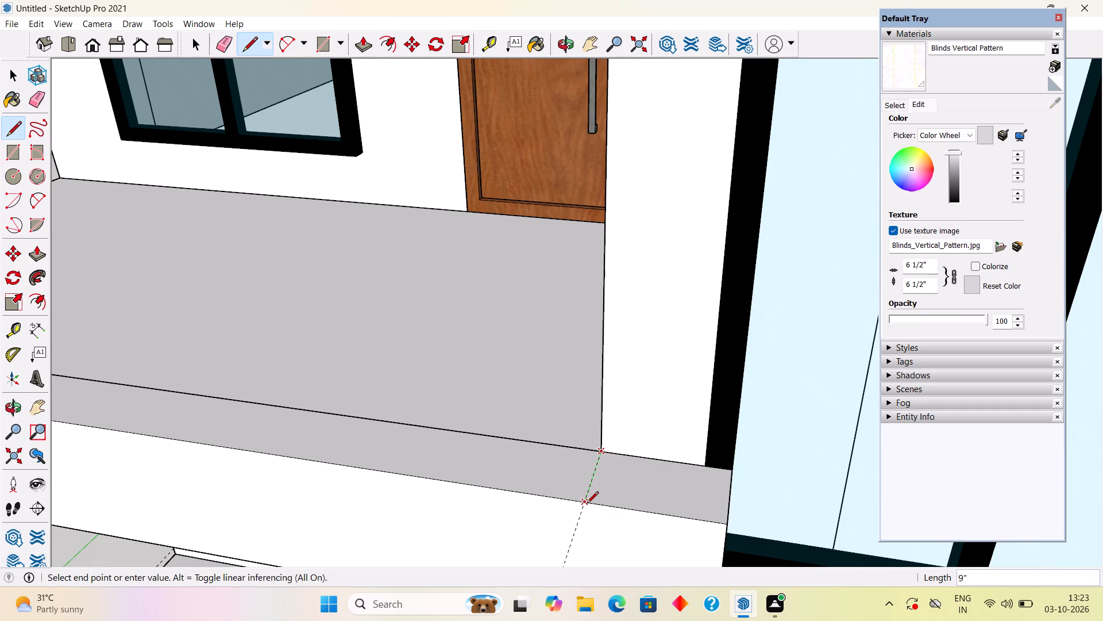
click(587, 504)
key(space)
Pull the split-off rectangle at the beam's tower end up 10' to the roof slab's level as a post.
key(p)
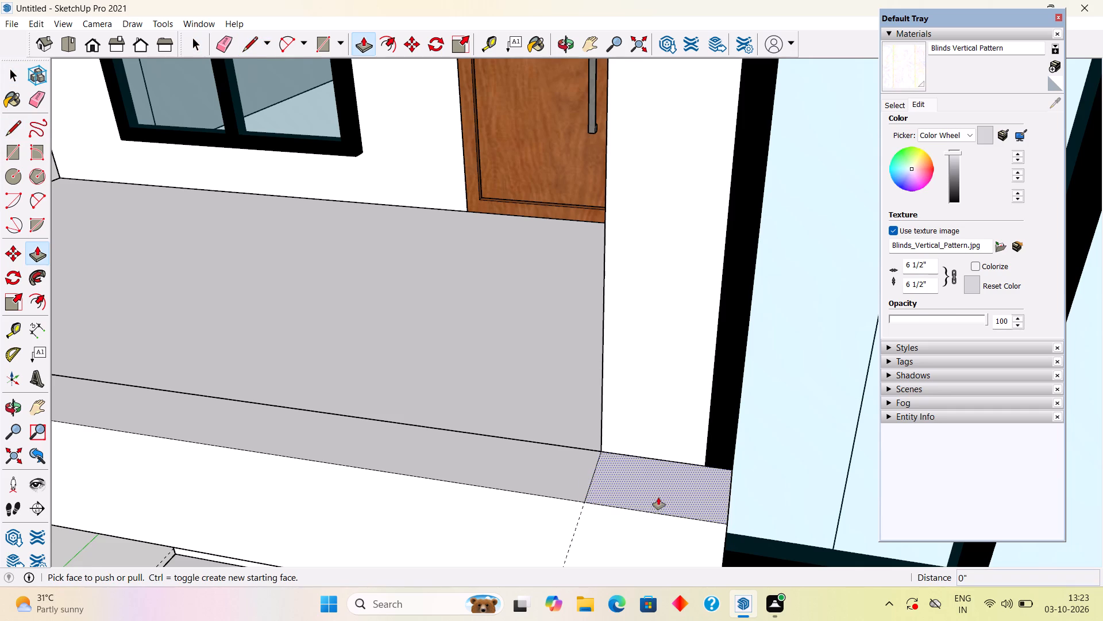
click(658, 497)
scroll(634, 402, down, 20)
scroll(634, 402, down, 3)
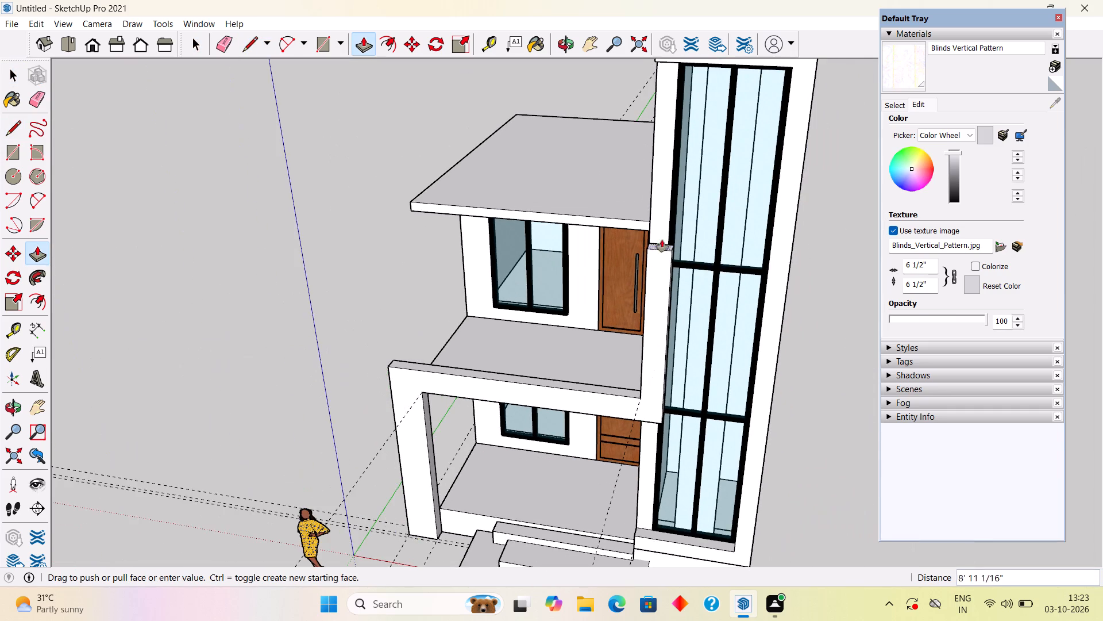
scroll(662, 228, up, 2)
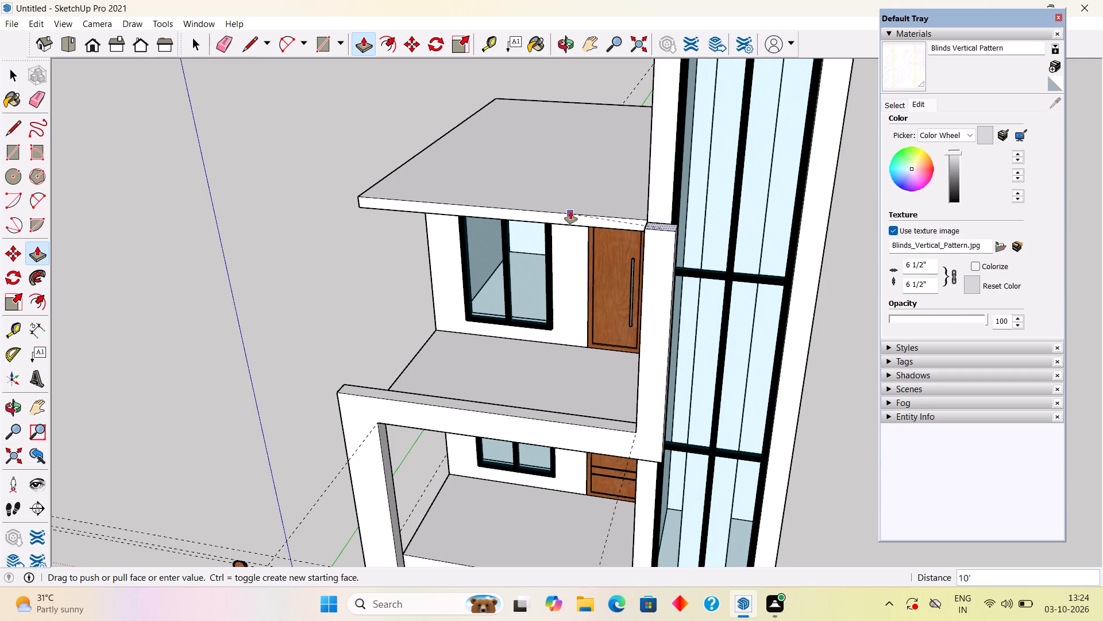
click(570, 212)
Inside the roof slab's group, extend the slab's front face 2 7/8" to meet the new post.
middle_drag(592, 260, 635, 254)
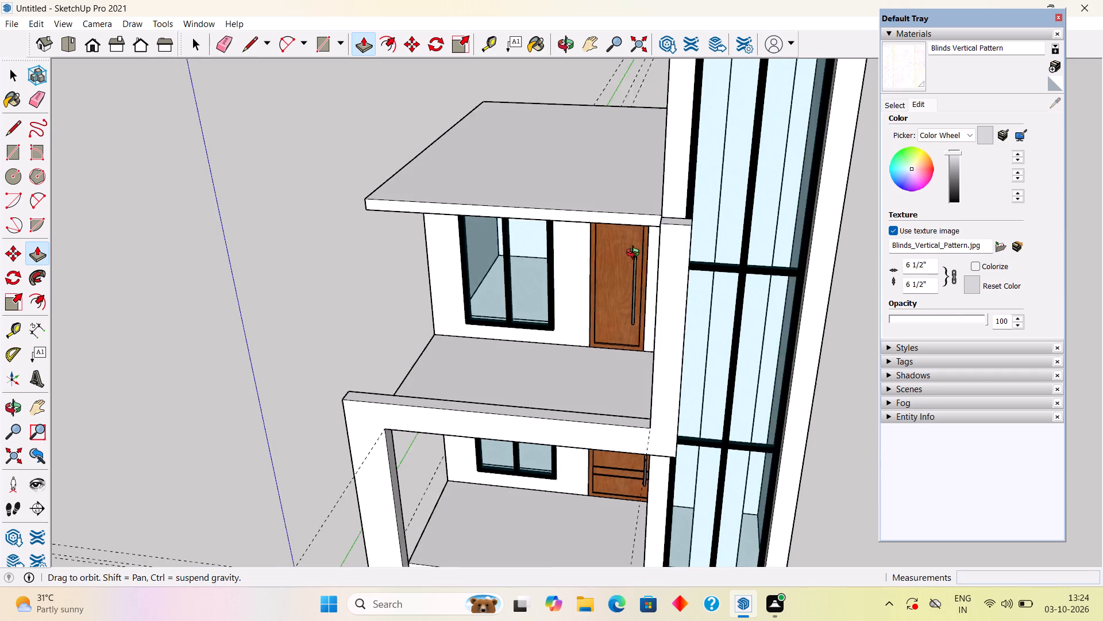
middle_drag(635, 254, 761, 195)
middle_drag(724, 187, 832, 241)
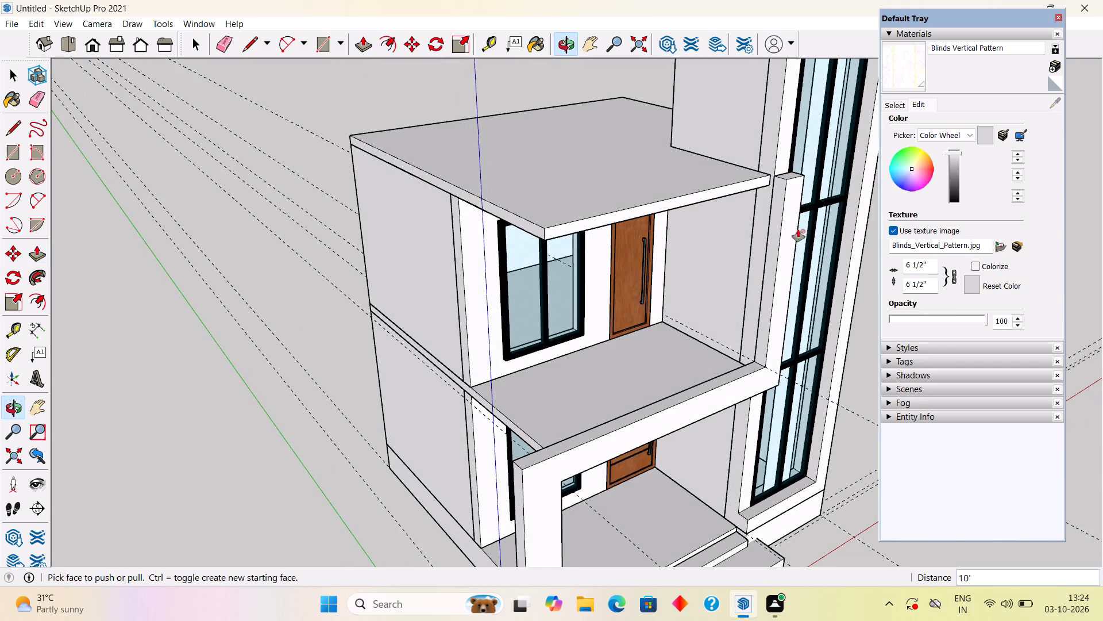
scroll(724, 182, up, 3)
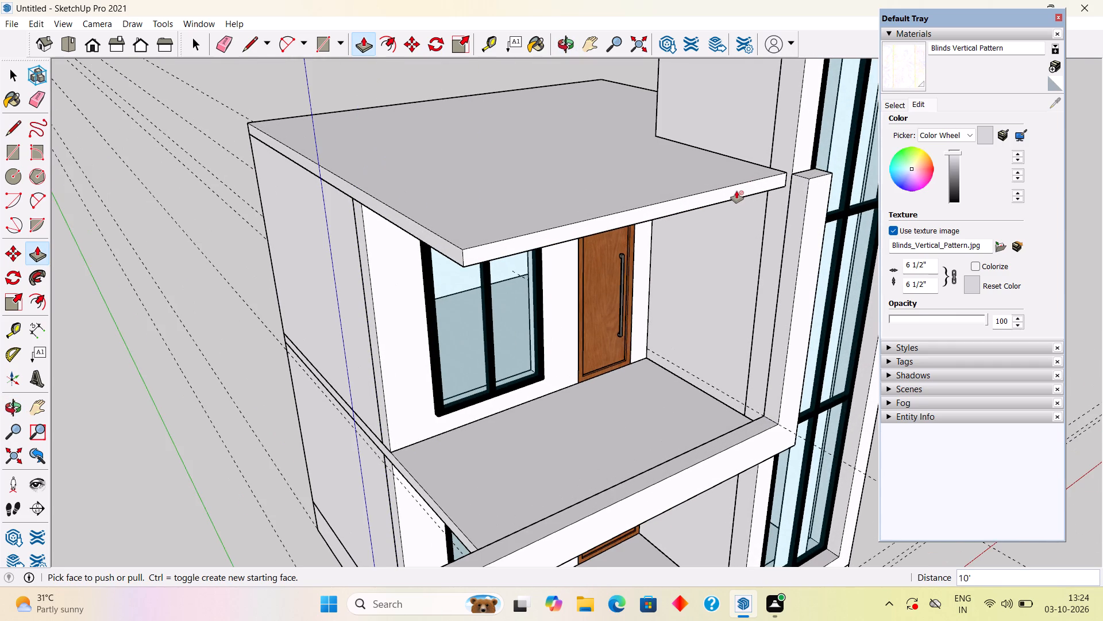
key(space)
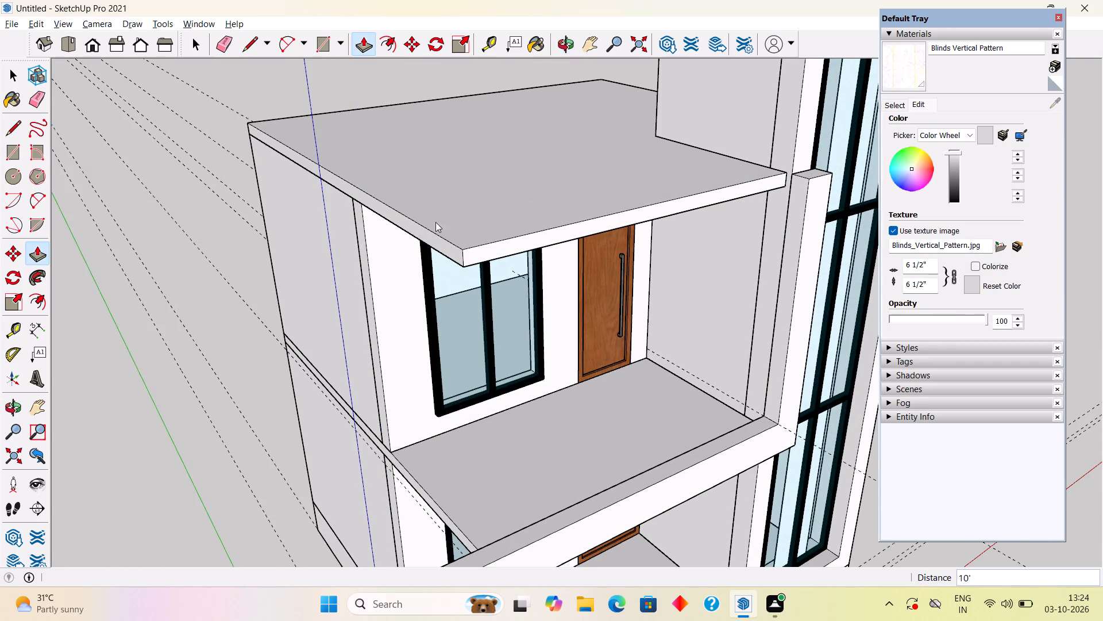
click(287, 241)
key(space)
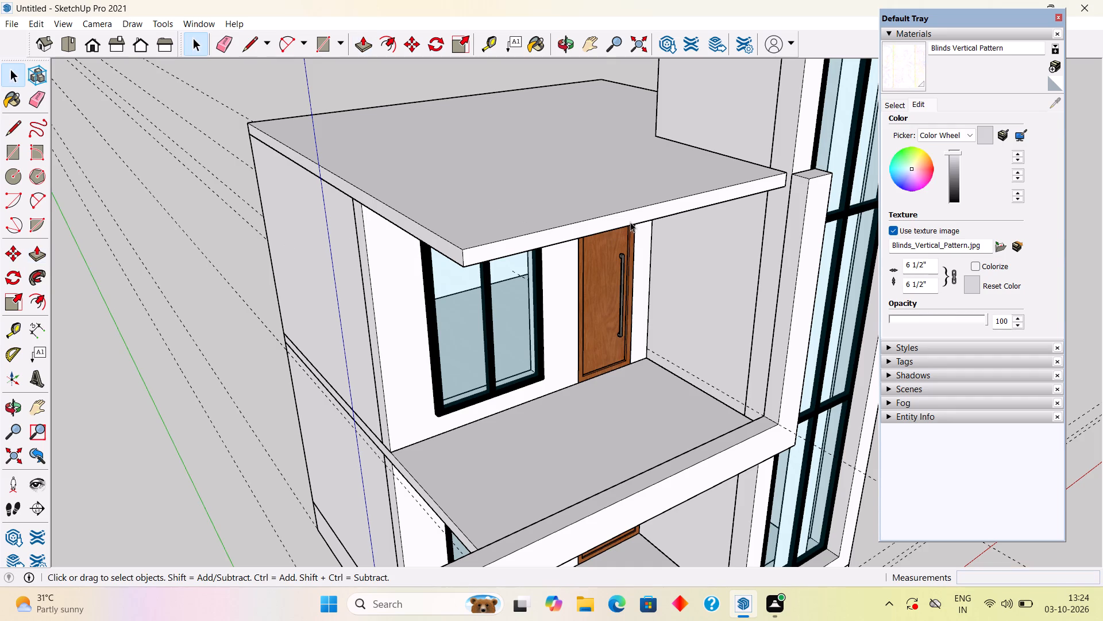
triple_click(630, 217)
key(p)
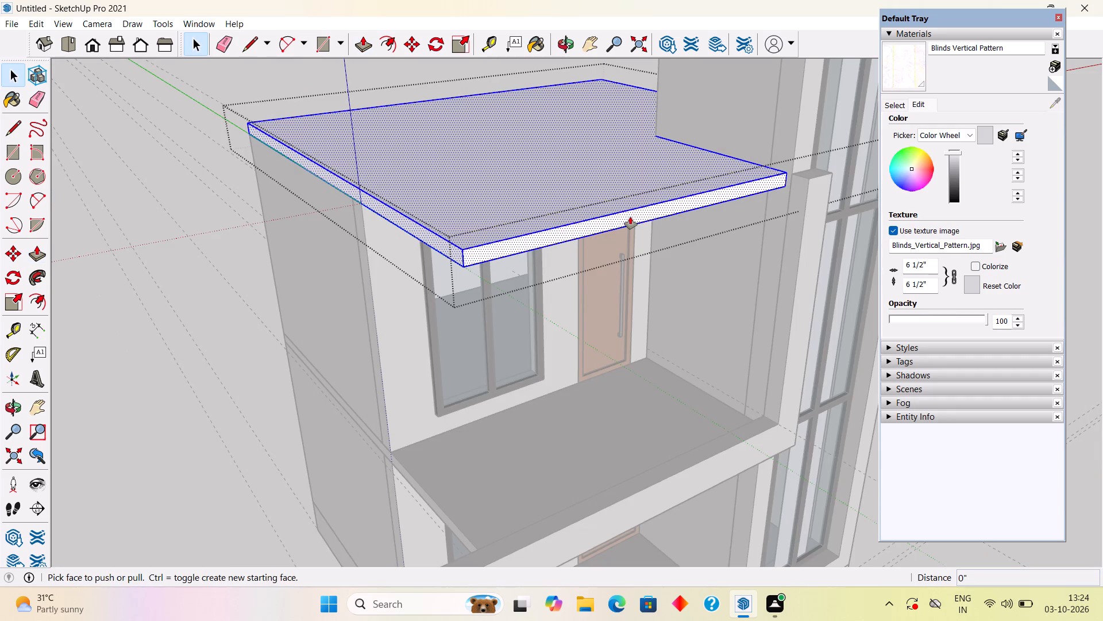
click(630, 217)
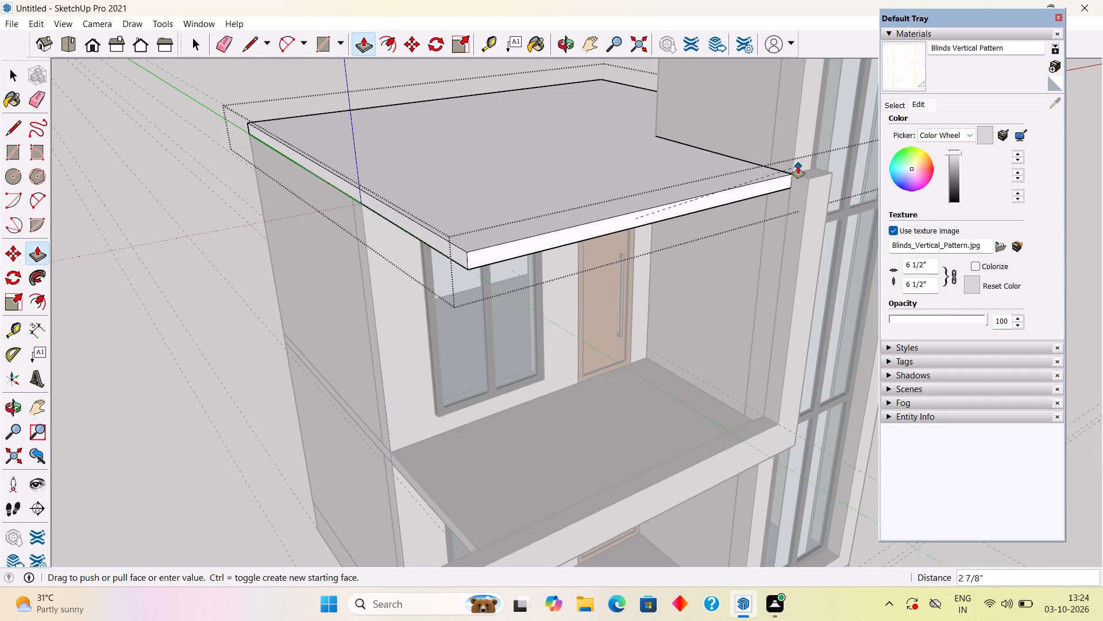
click(798, 166)
key(space)
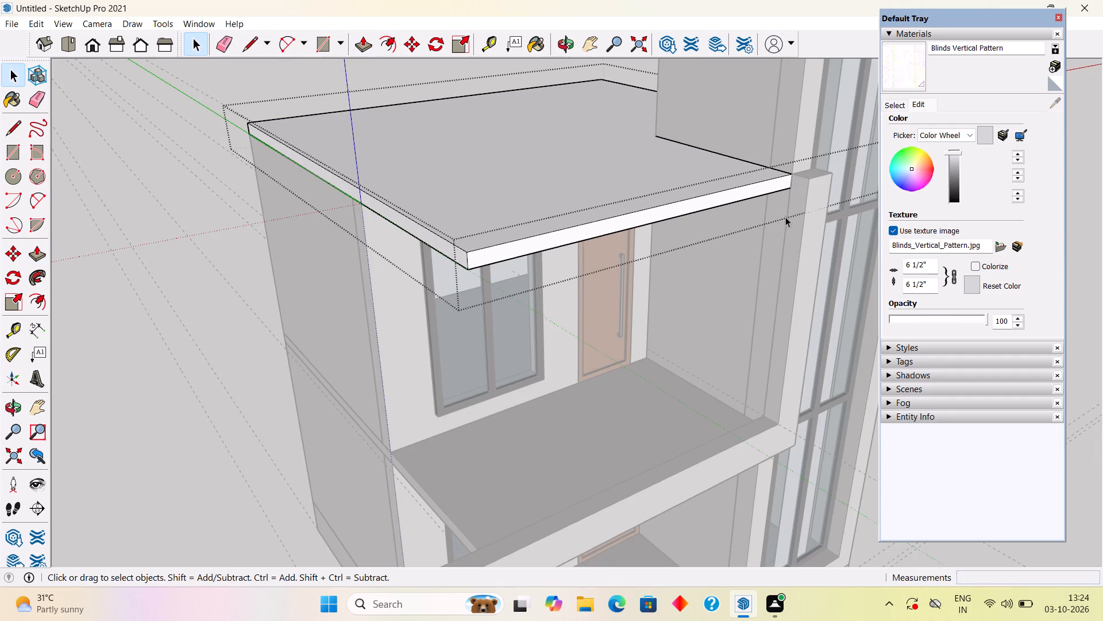
Leave the slab group and place a horizontal guide 1'6" below the top edge of the post's porch-facing side.
middle_drag(790, 213, 802, 147)
scroll(802, 147, down, 2)
click(138, 408)
middle_drag(588, 250, 664, 236)
scroll(833, 62, up, 4)
scroll(804, 195, up, 1)
middle_drag(802, 196, 844, 205)
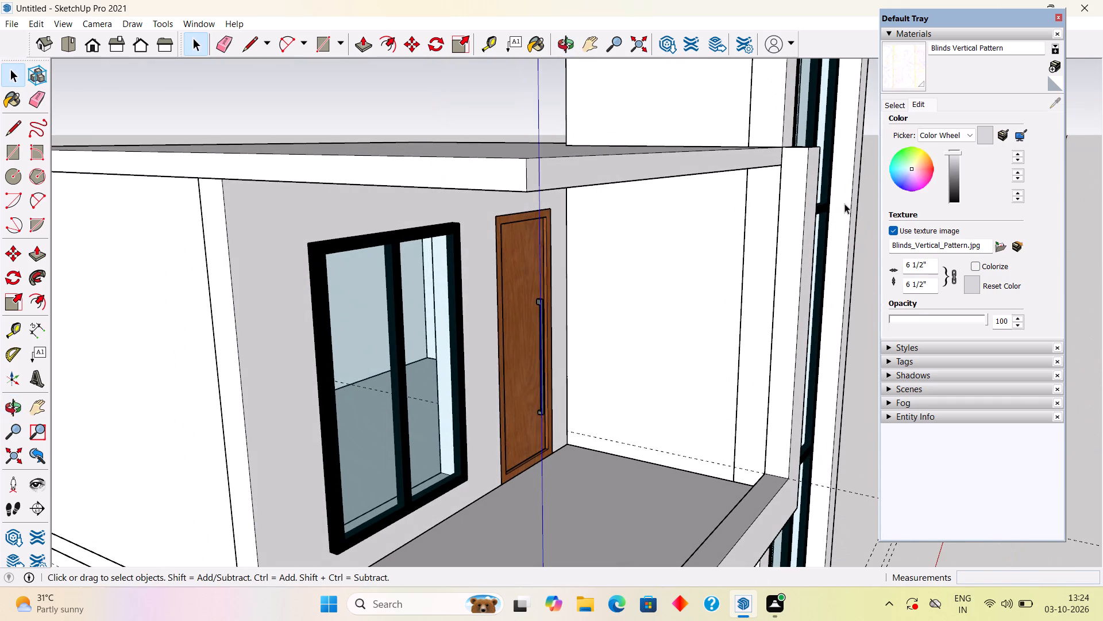
key(t)
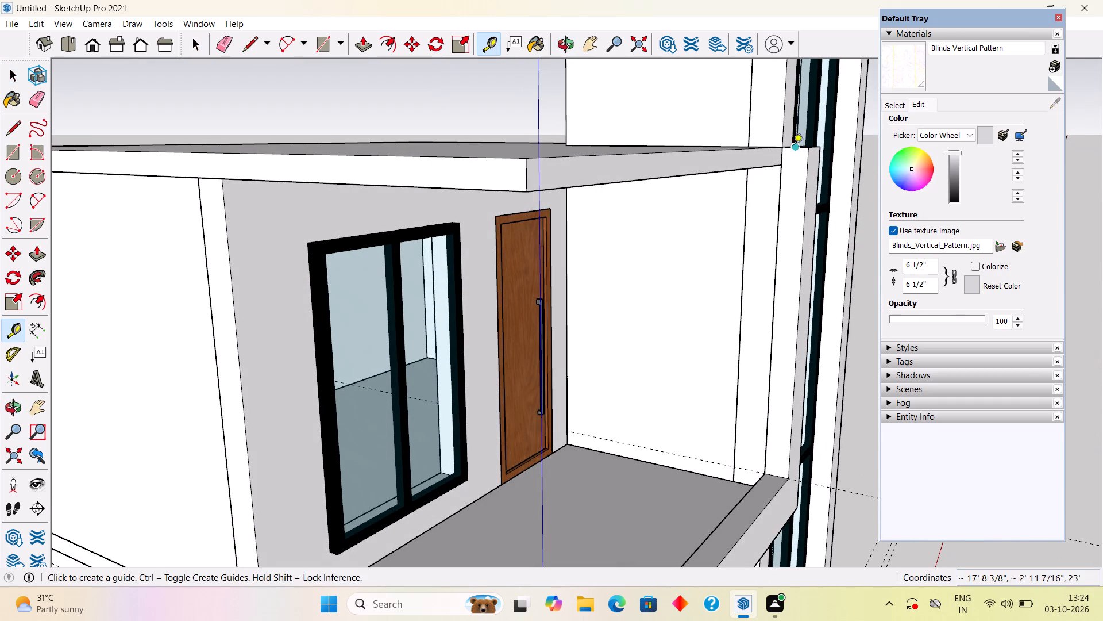
scroll(796, 152, up, 4)
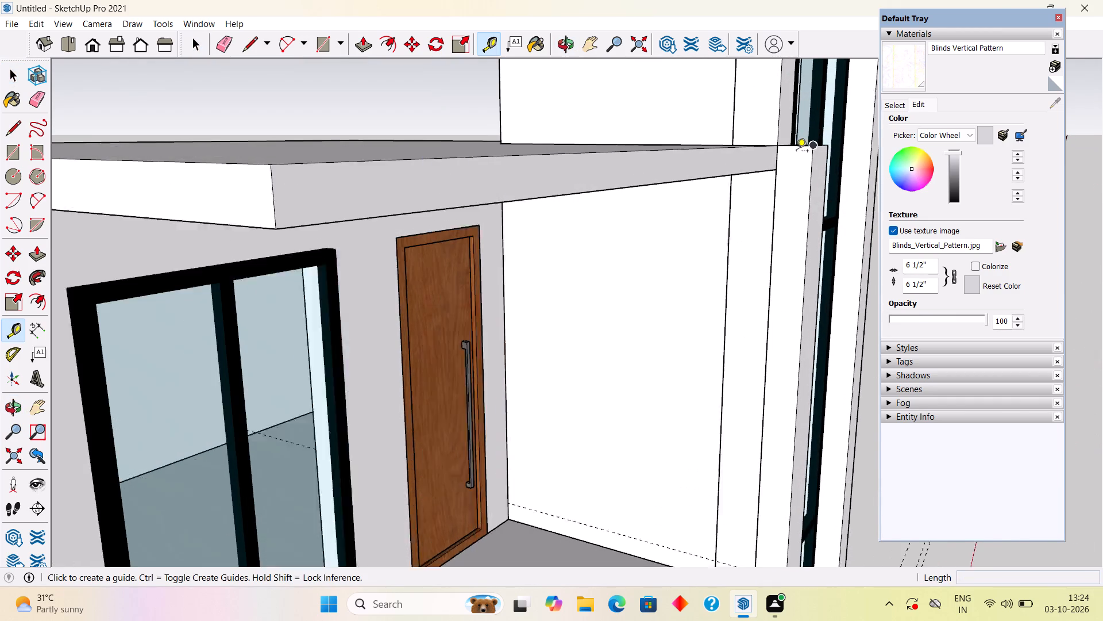
scroll(796, 152, up, 1)
click(808, 148)
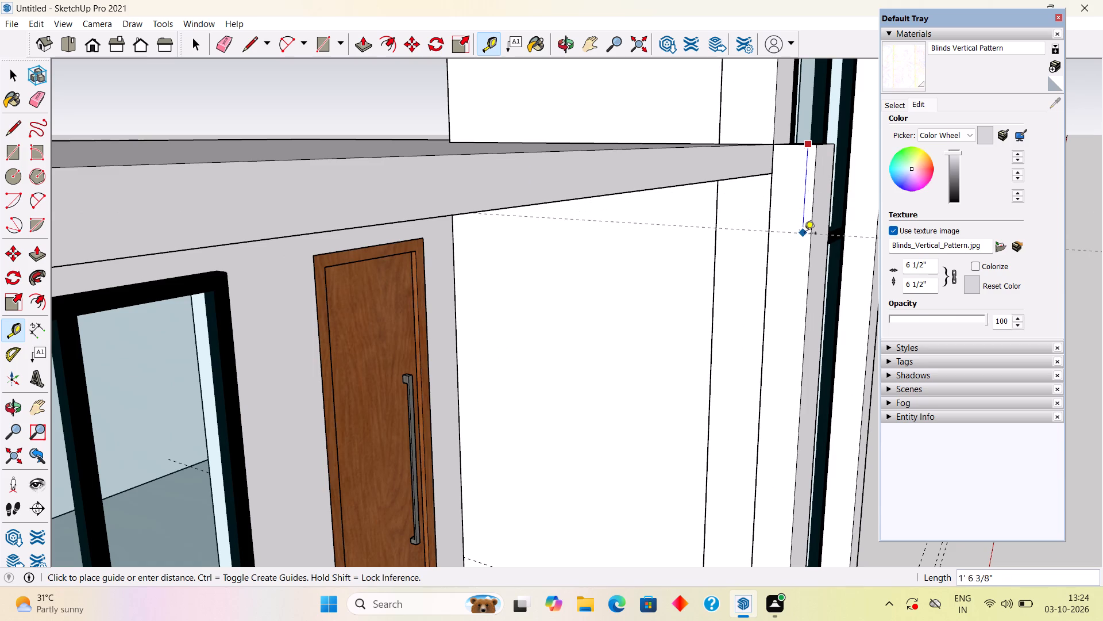
text(1'6")
key(Return)
key(space)
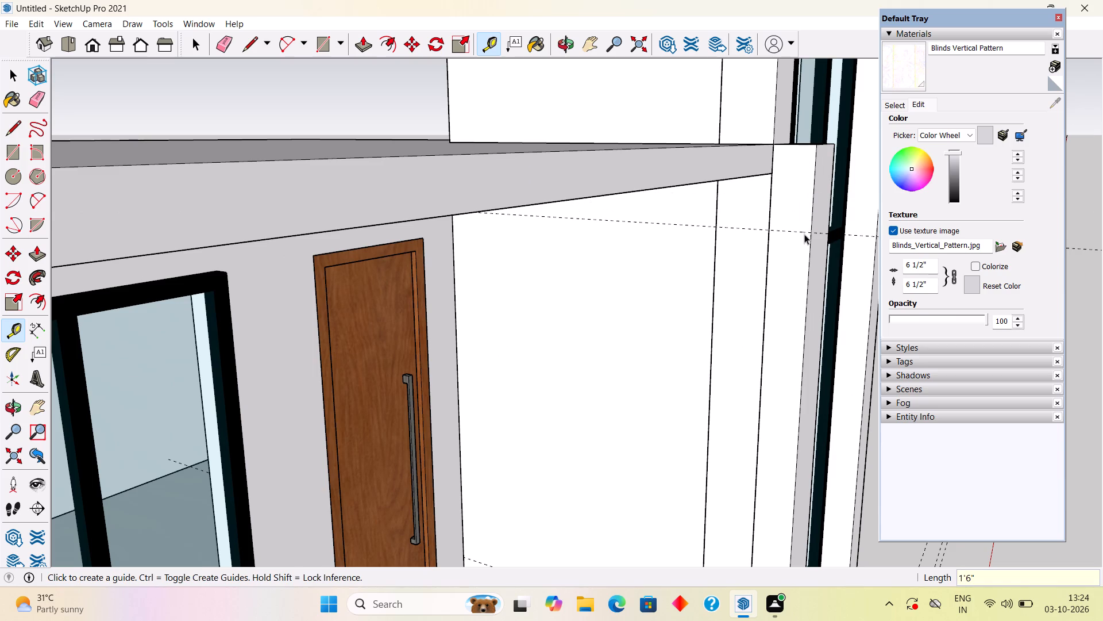
Draw a 9" line along the guide across the post's porch-facing side, splitting off its upper part.
key(l)
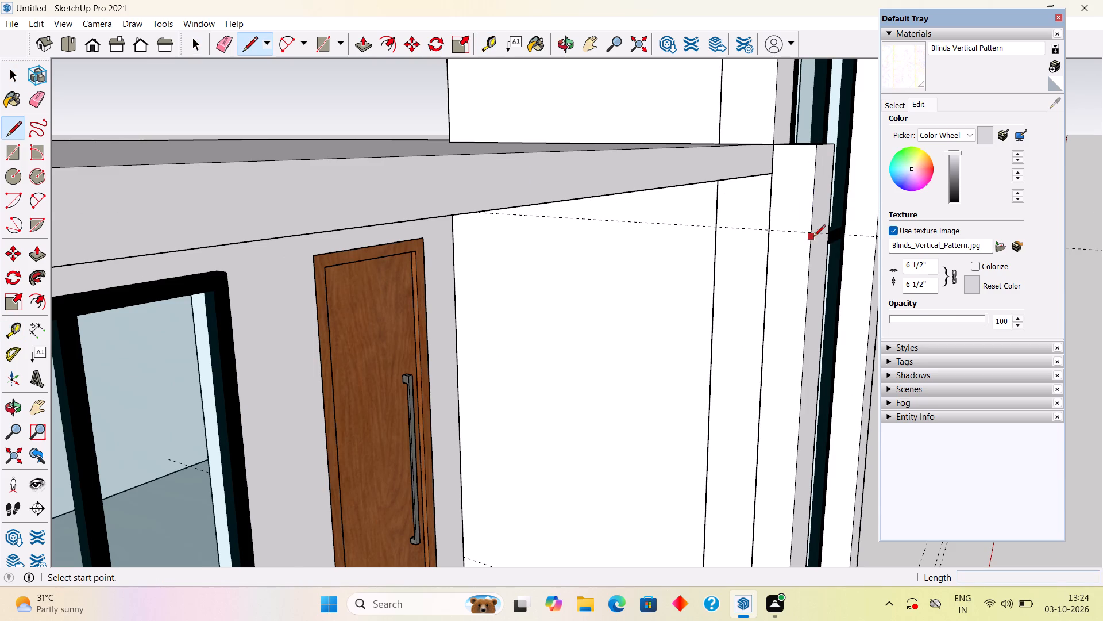
click(812, 236)
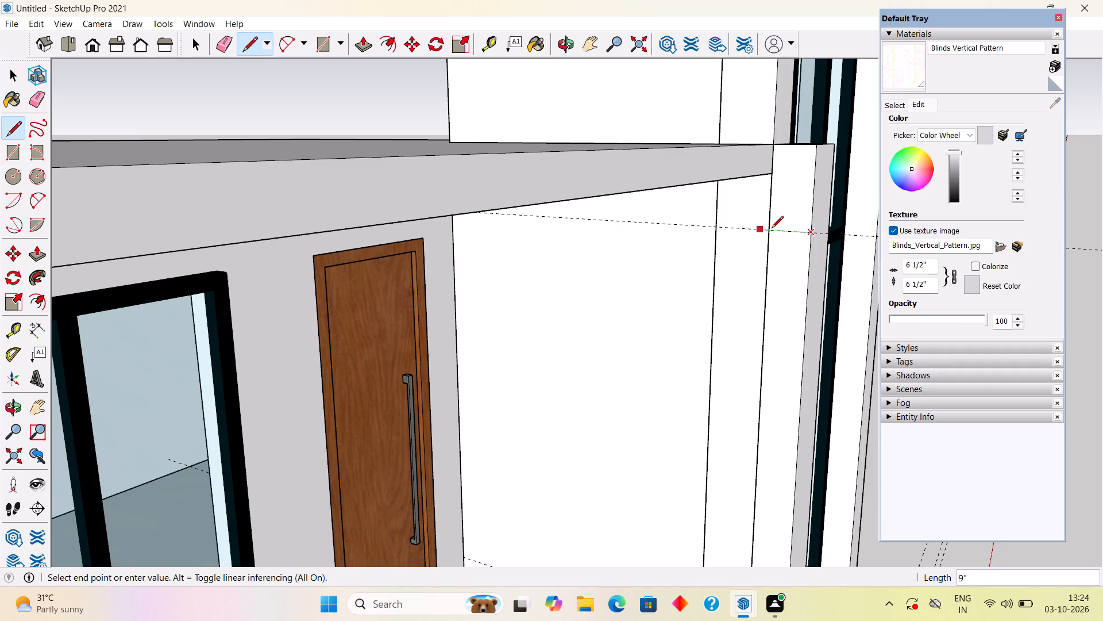
click(766, 229)
key(space)
Pull the upper split-off part of the post's porch-facing side out 15', level with the lower beam's outer end, forming the roof-level beam.
key(p)
click(790, 212)
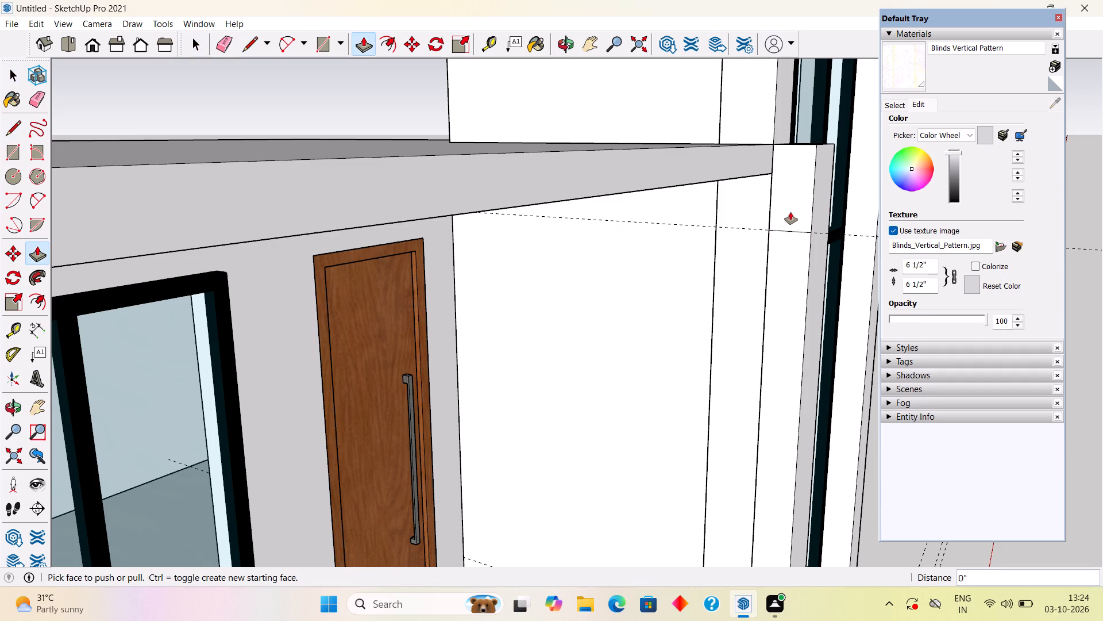
scroll(734, 232, down, 9)
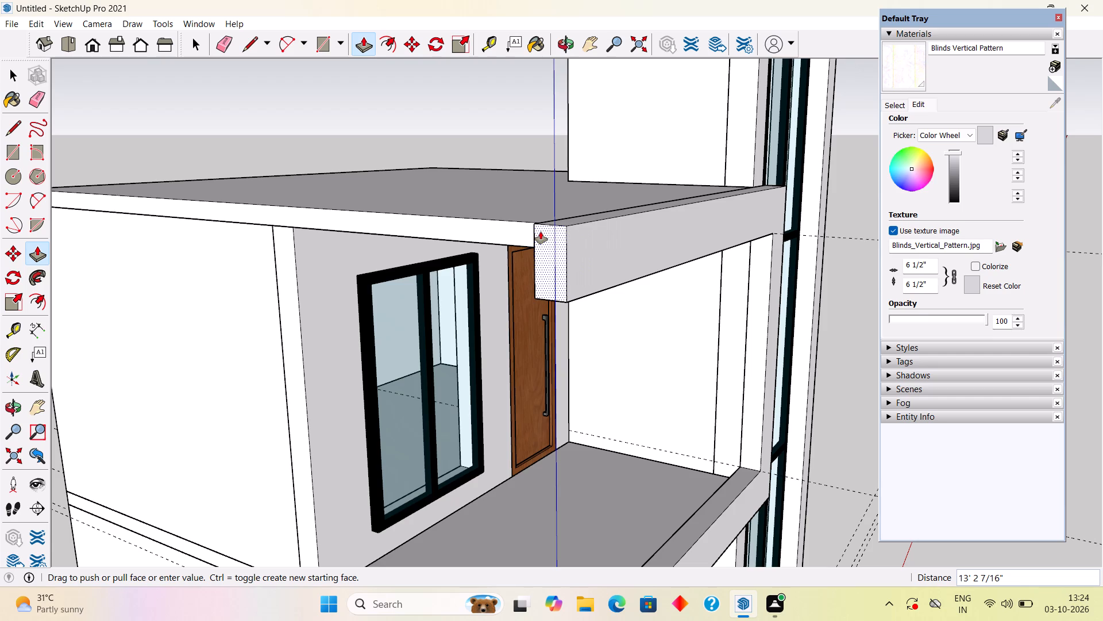
scroll(541, 232, down, 11)
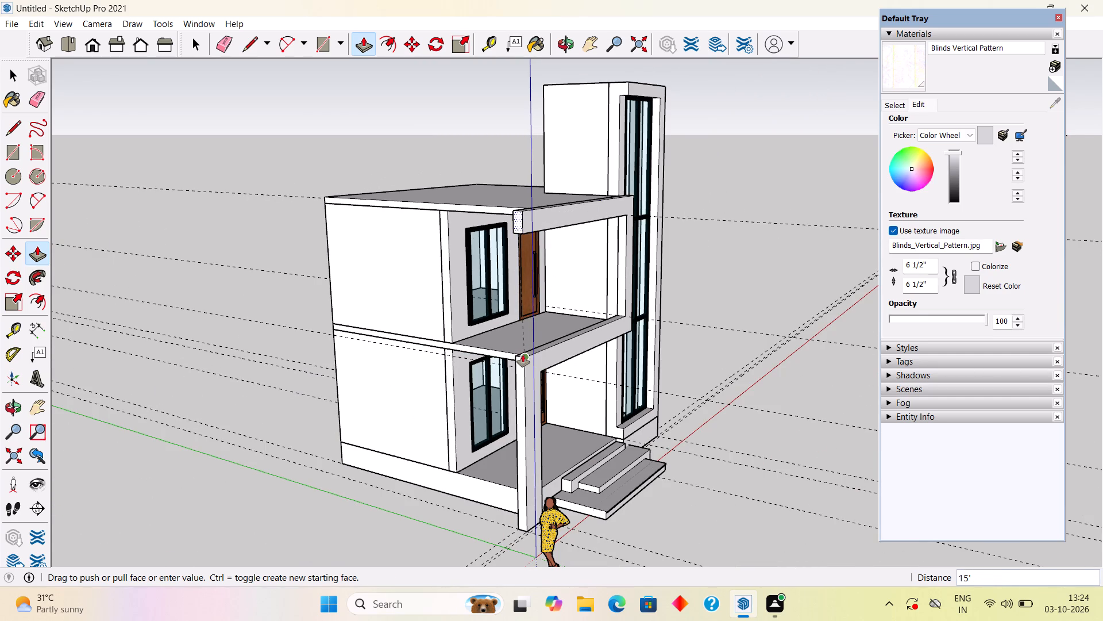
click(523, 355)
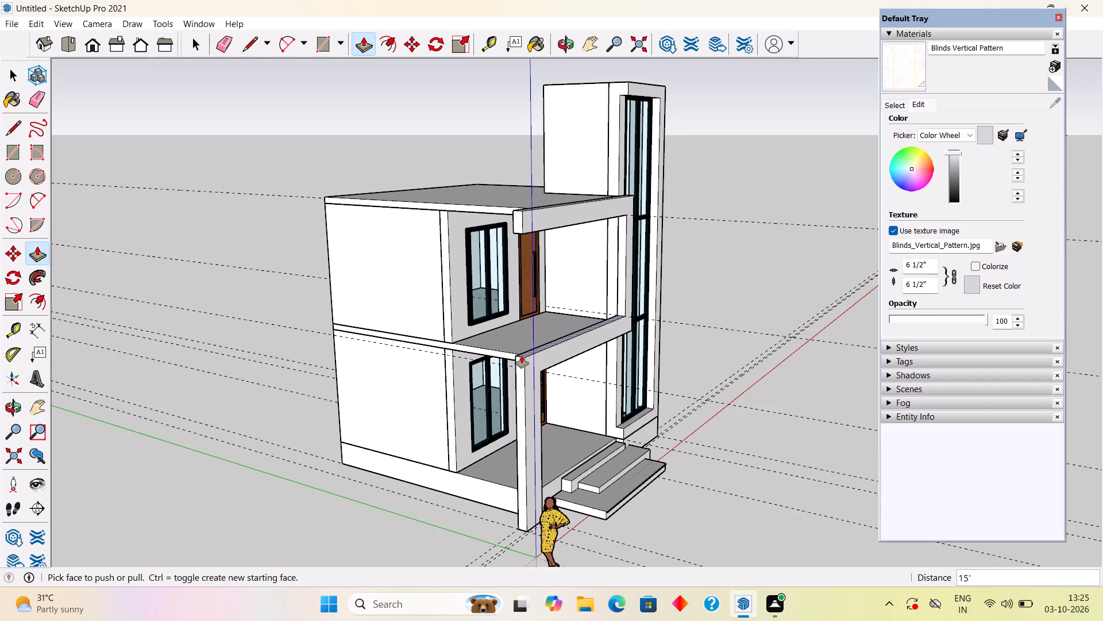
key(space)
Inside the roof slab's group, extend the side face opposite the tower 2' to the end of the roof-level beam.
middle_drag(458, 277, 510, 297)
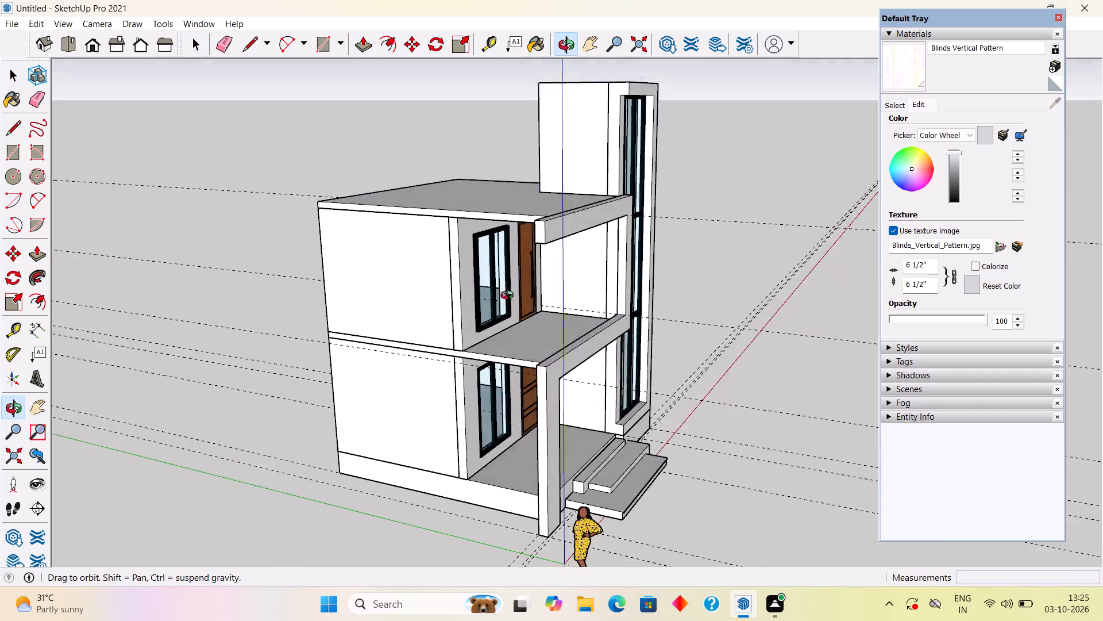
middle_drag(510, 297, 784, 355)
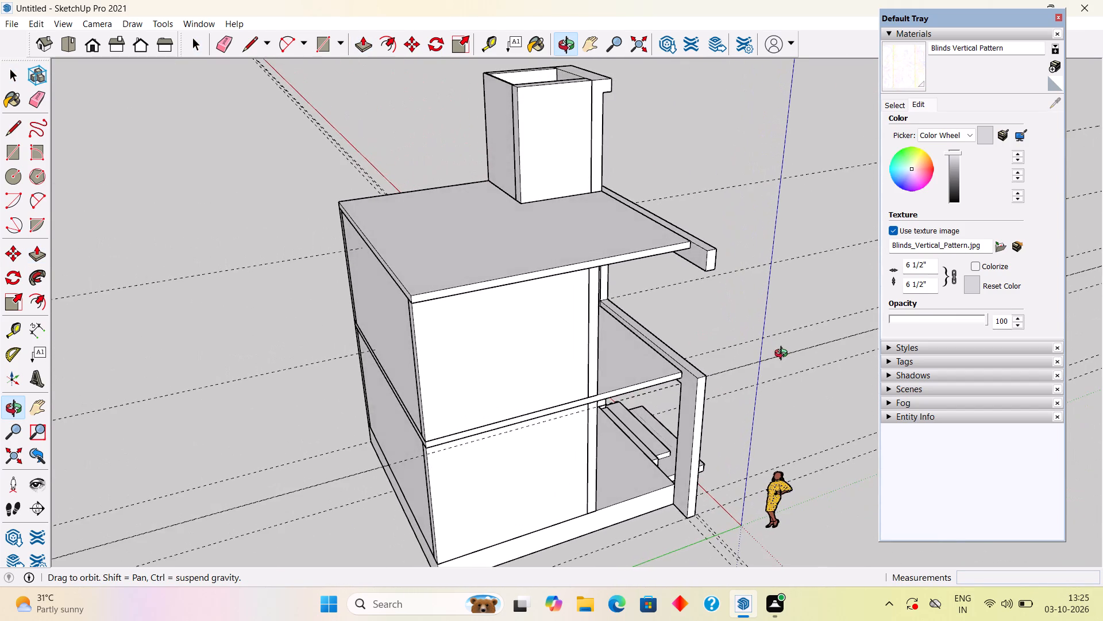
middle_drag(784, 355, 585, 319)
middle_drag(582, 261, 631, 246)
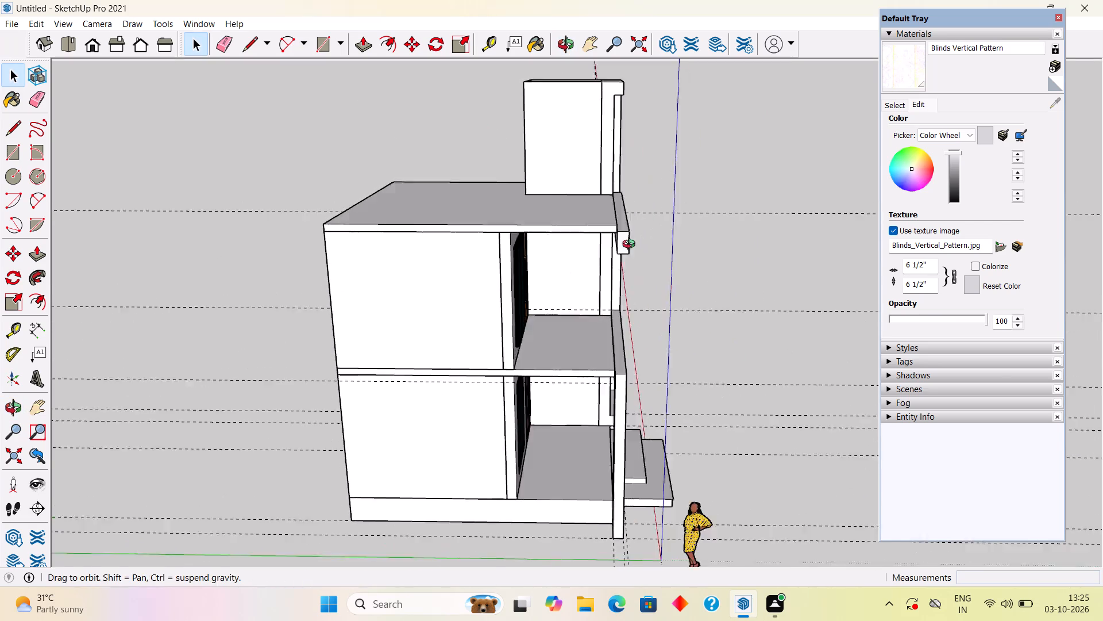
middle_drag(631, 246, 664, 233)
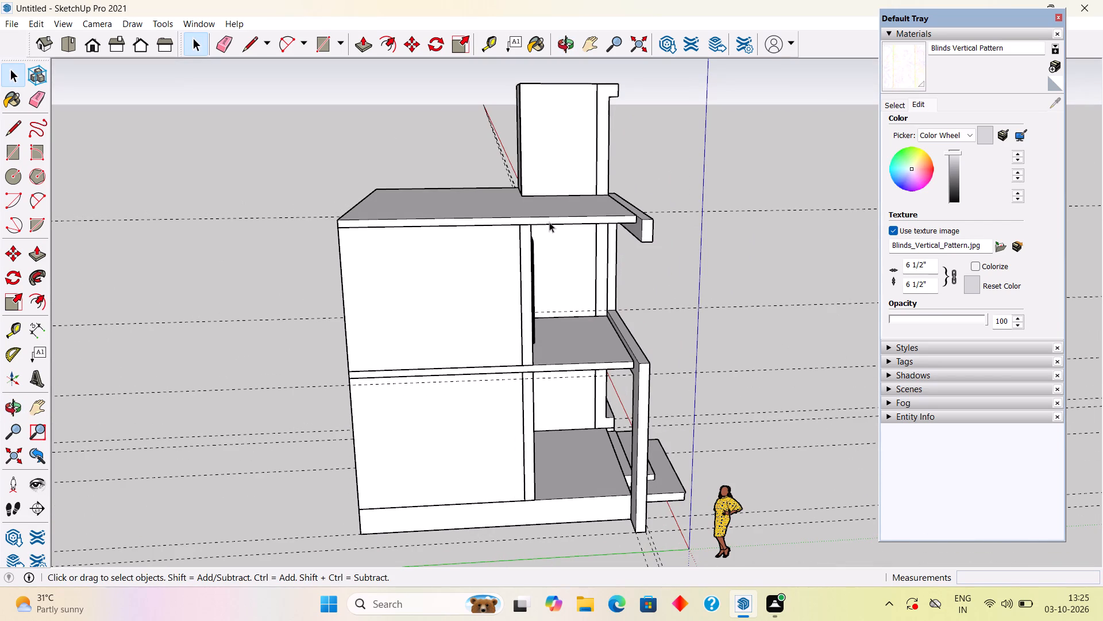
triple_click(549, 222)
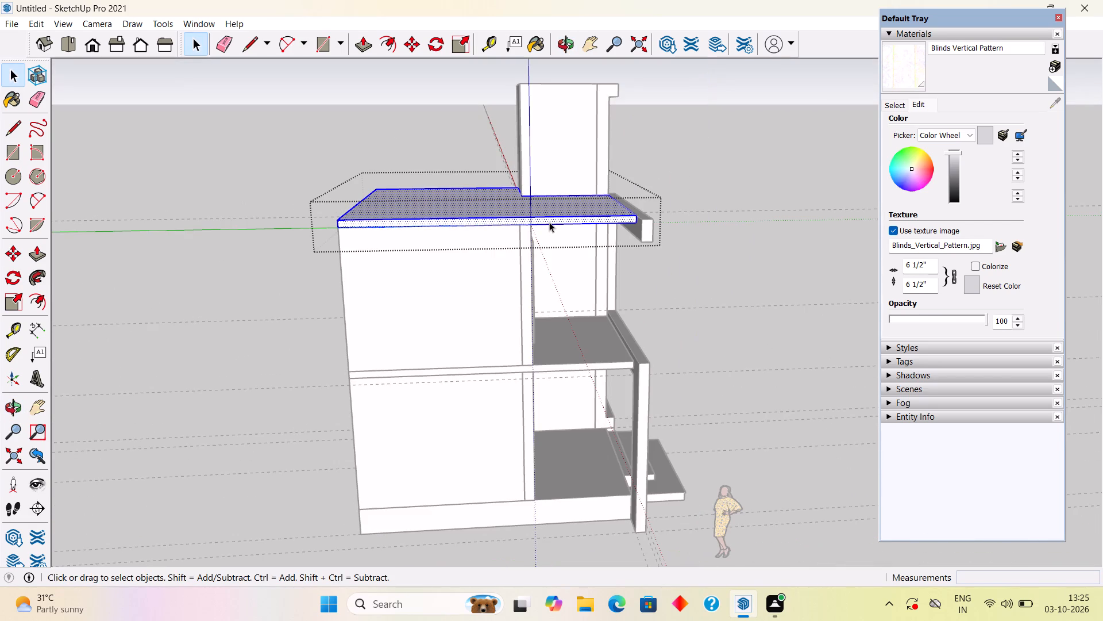
key(p)
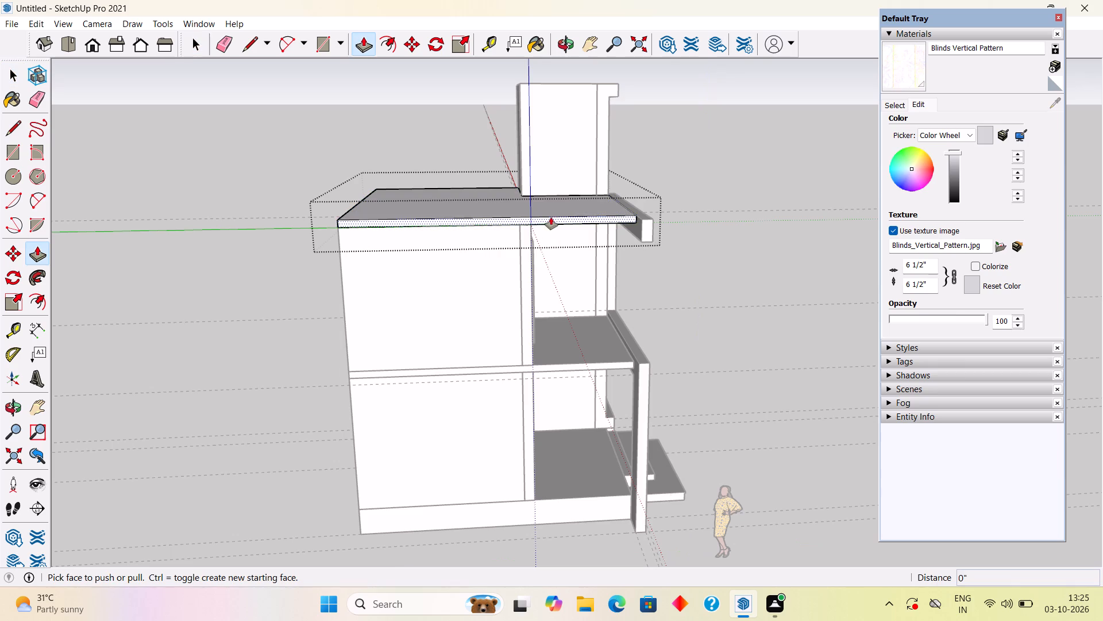
click(551, 217)
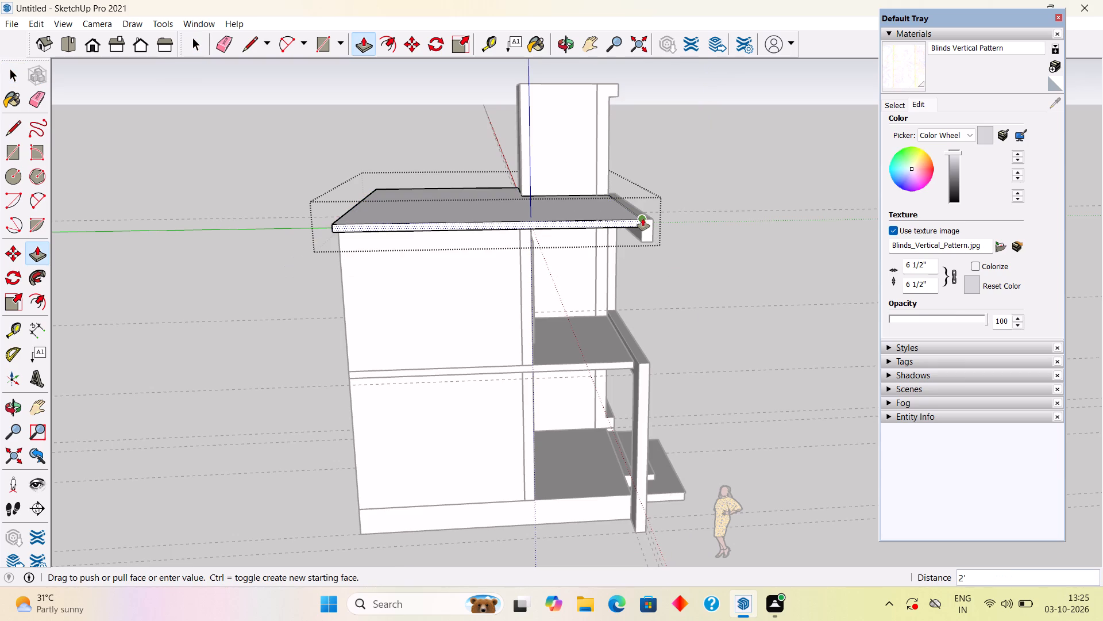
click(643, 218)
key(space)
click(676, 246)
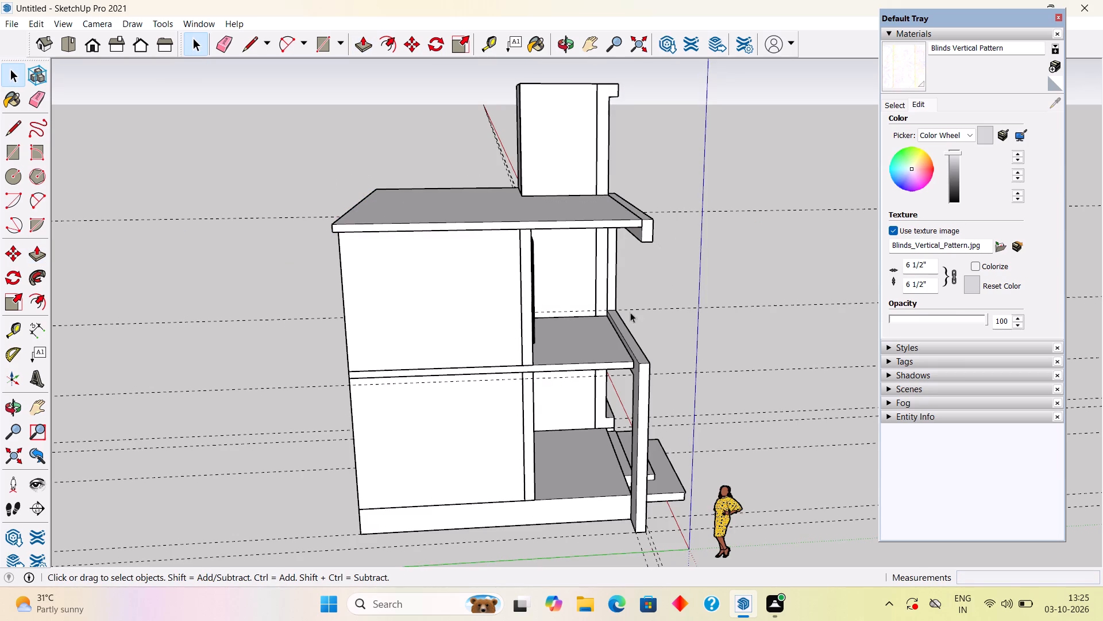
Inside the middle floor slab's group, extend the side face opposite the tower 2' to the outer face of the porch pillar.
triple_click(540, 368)
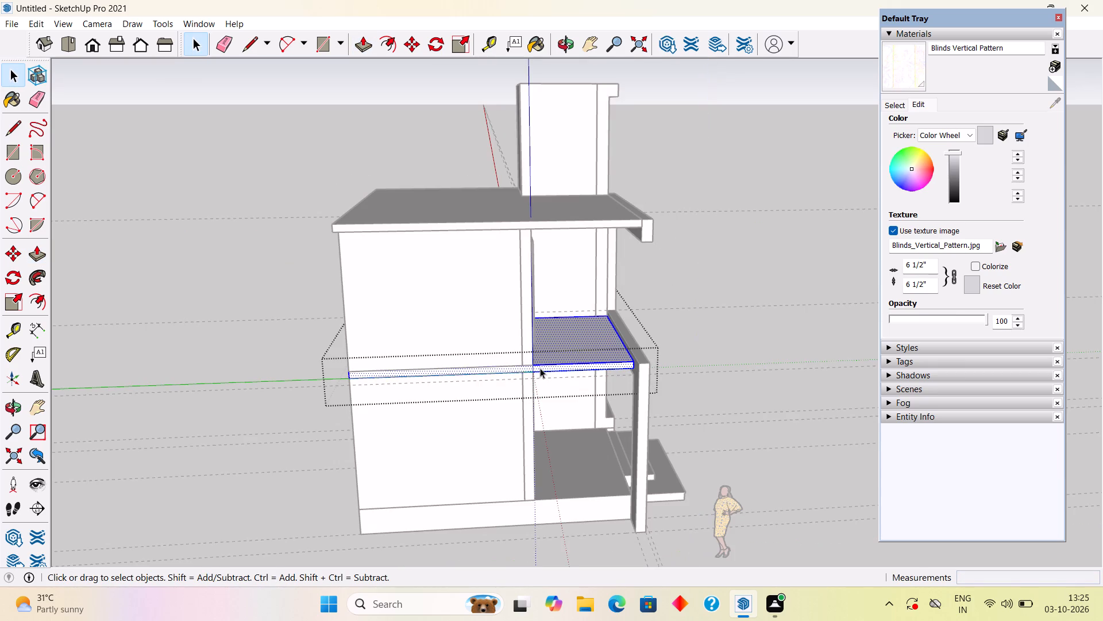
click(540, 368)
key(p)
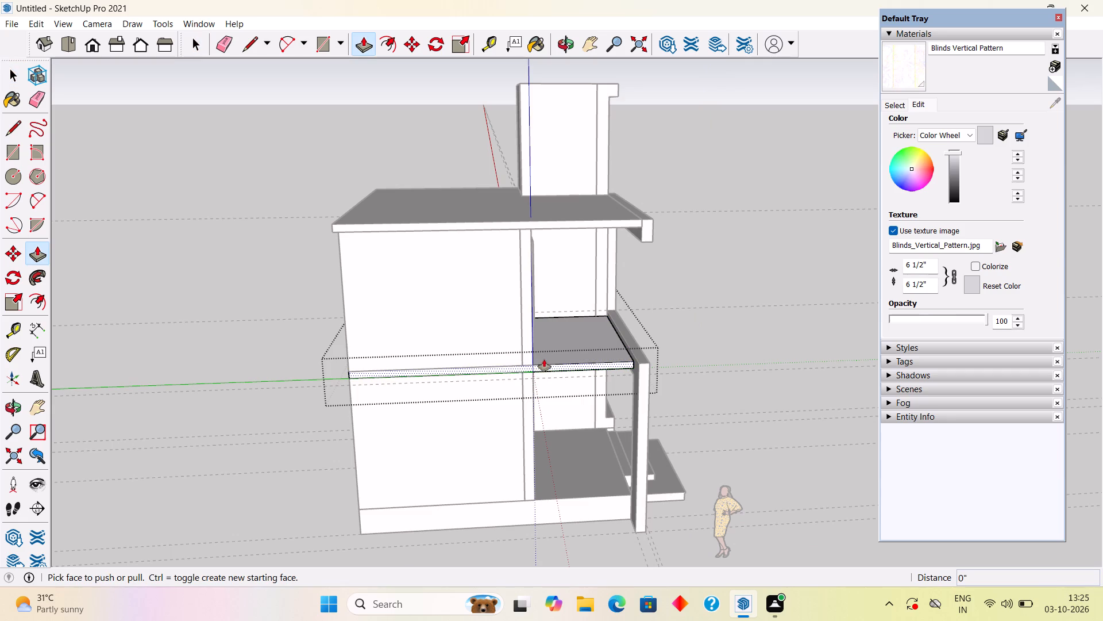
click(547, 366)
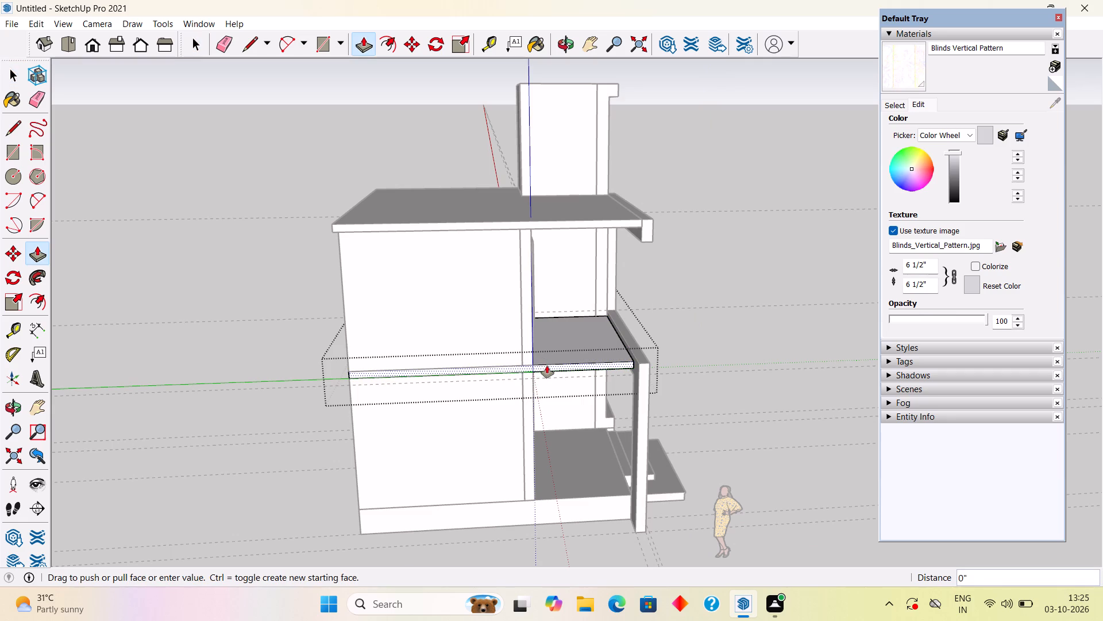
click(640, 447)
key(space)
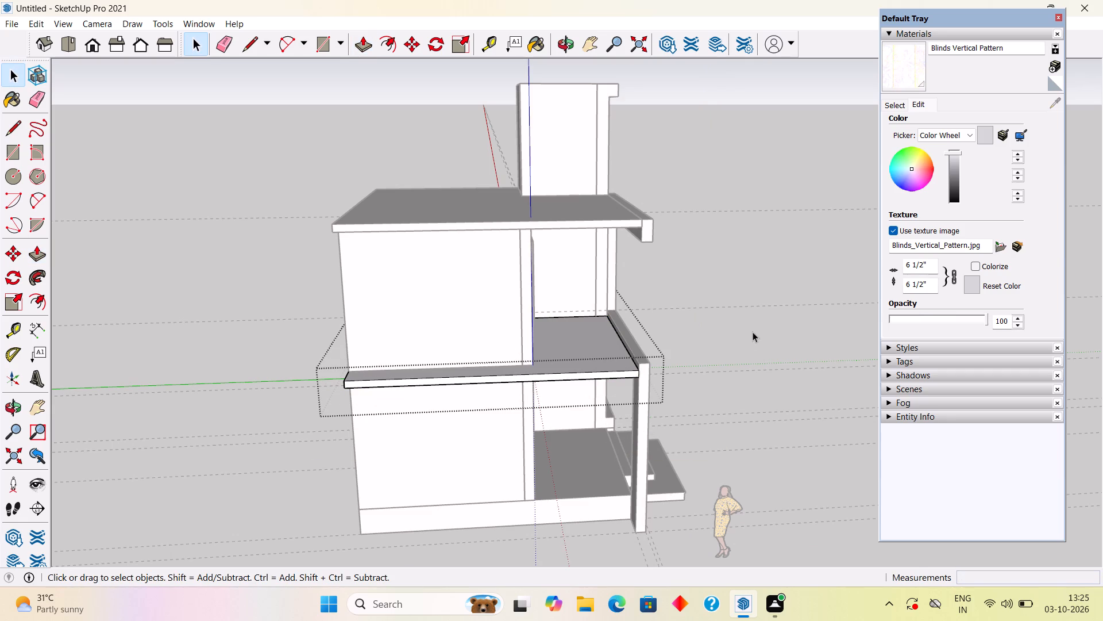
click(752, 329)
Examine the extended slabs and the pillar-and-beam frame on both porch levels from the front, above and below.
middle_drag(692, 345, 211, 365)
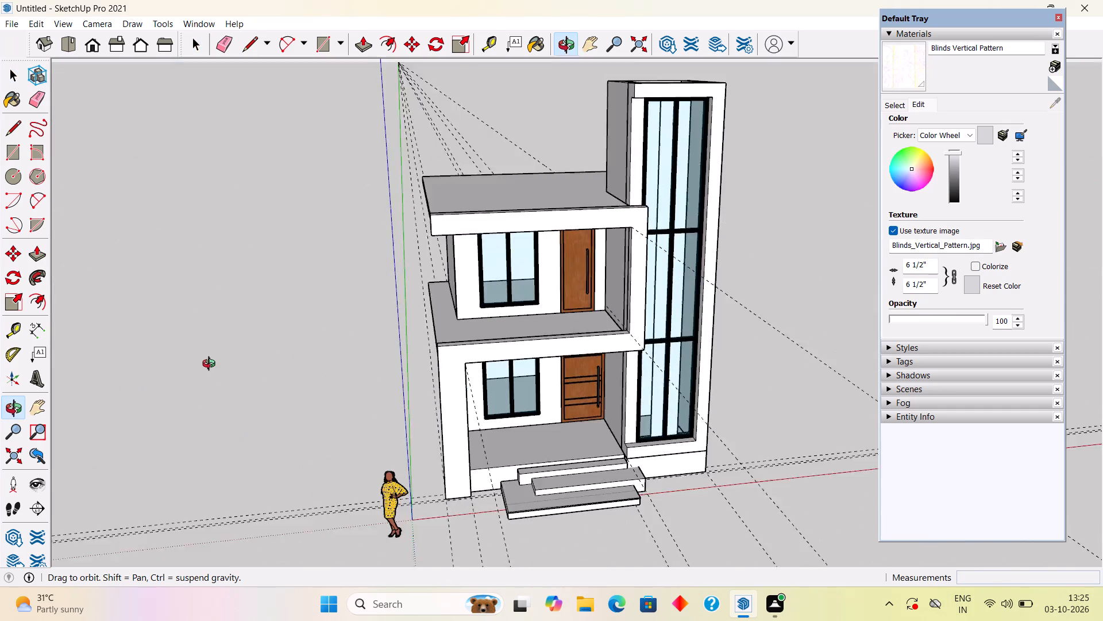
middle_drag(211, 365, 206, 370)
scroll(206, 370, down, 4)
middle_drag(477, 287, 439, 236)
scroll(428, 267, up, 2)
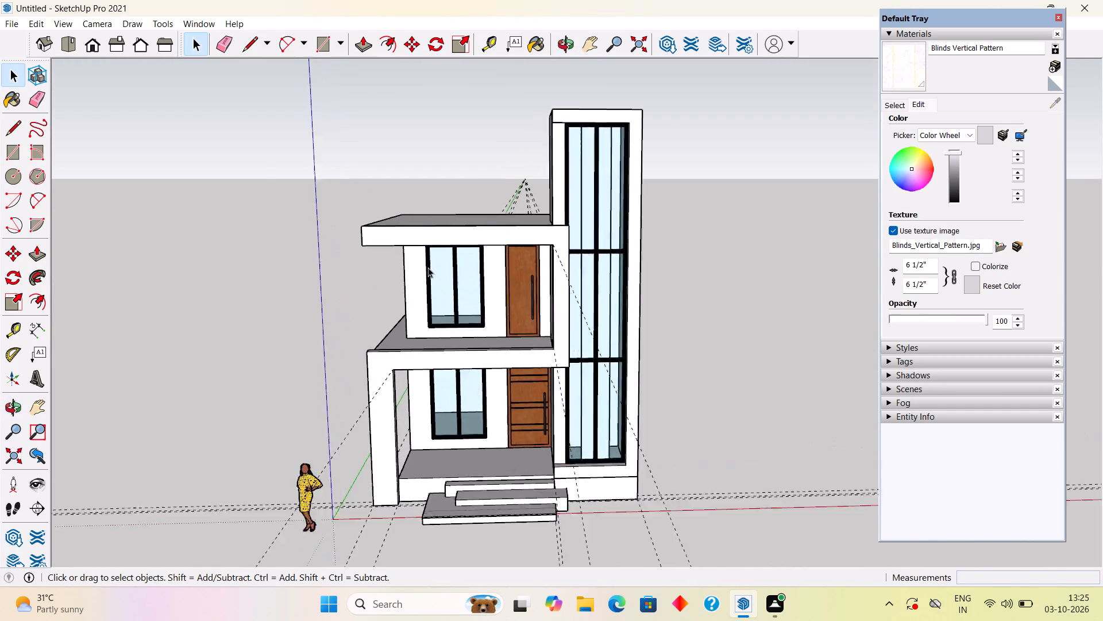
scroll(428, 267, up, 3)
middle_drag(467, 236, 504, 317)
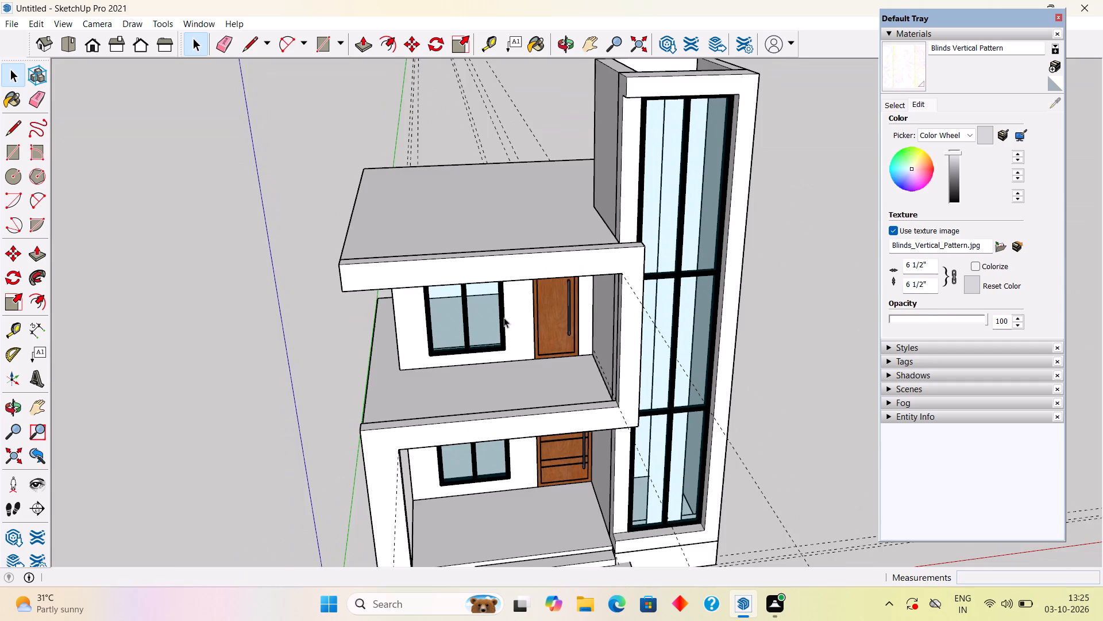
middle_drag(495, 317, 475, 136)
middle_drag(455, 202, 495, 78)
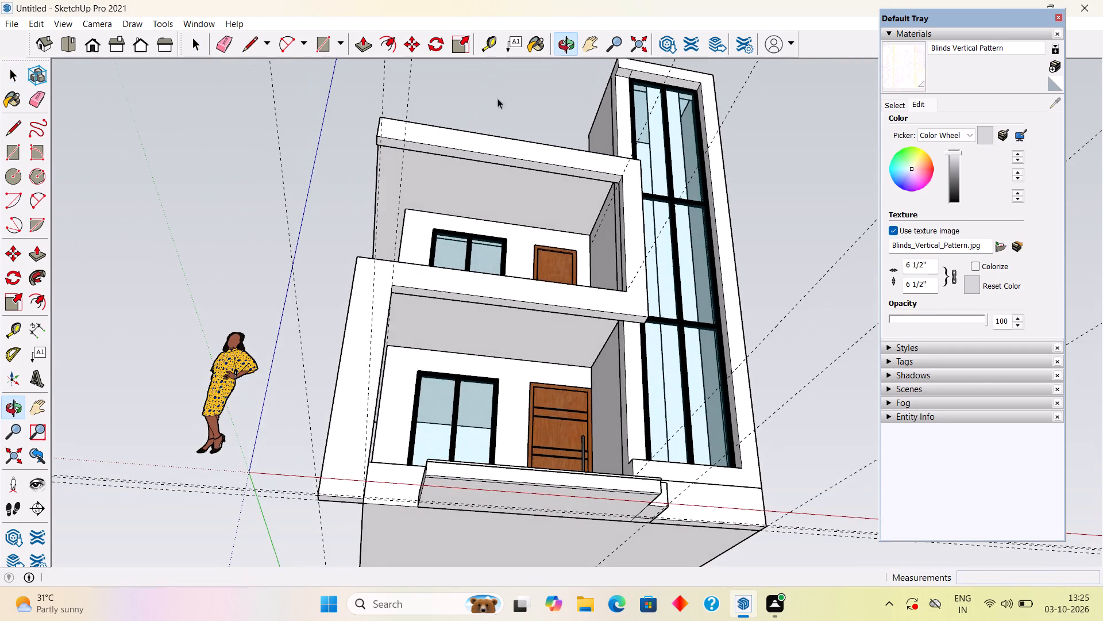
middle_drag(496, 163, 496, 169)
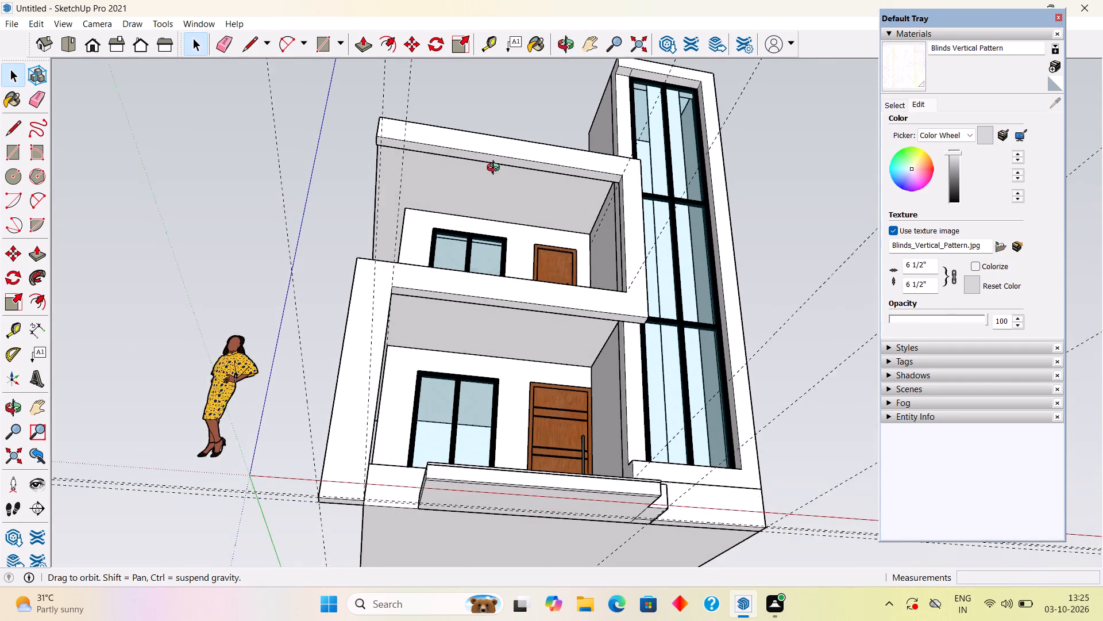
middle_drag(496, 169, 426, 454)
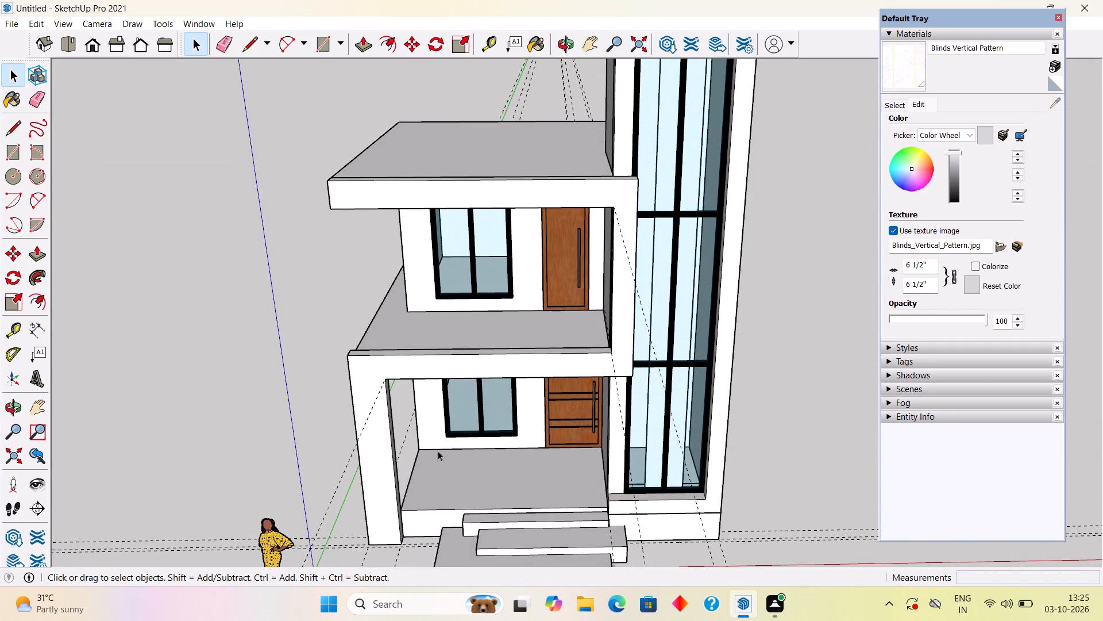
scroll(507, 202, up, 3)
middle_drag(481, 170, 442, 273)
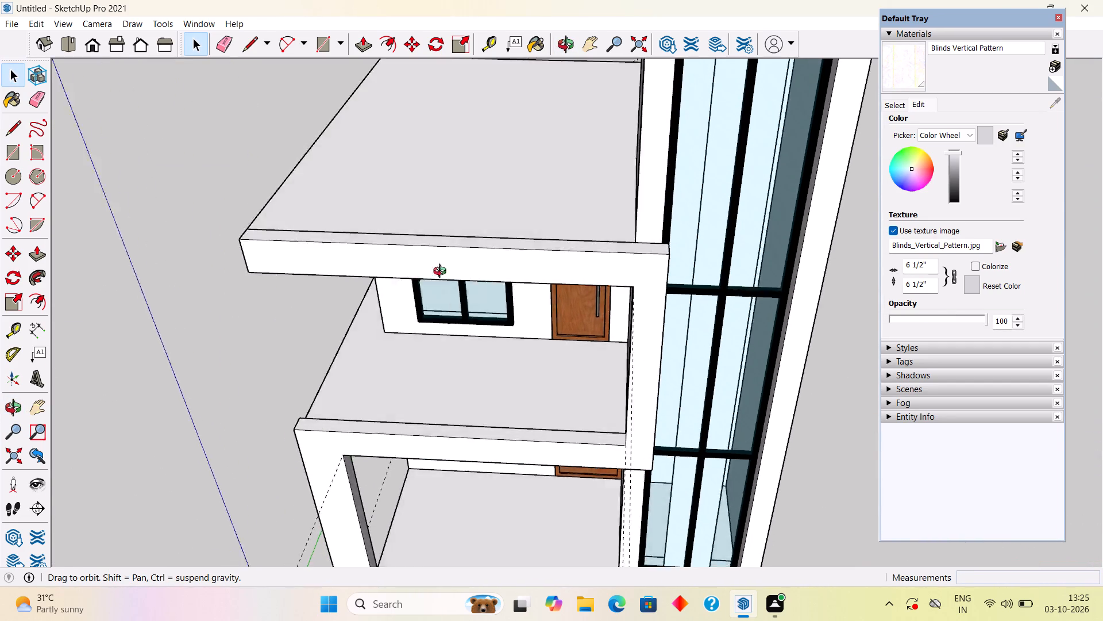
middle_drag(442, 273, 475, 121)
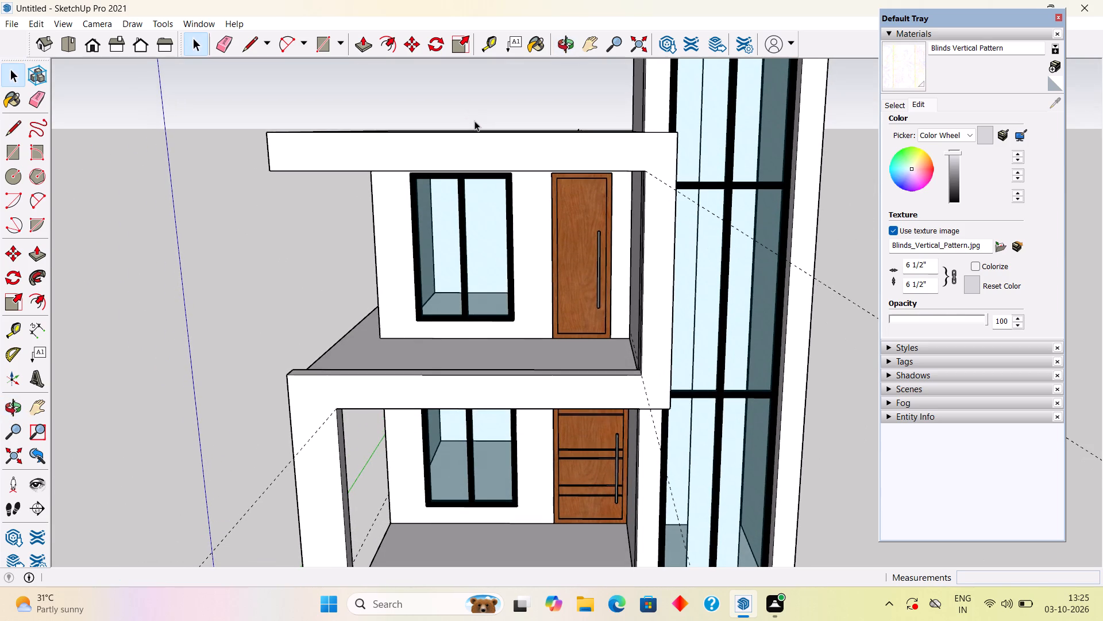
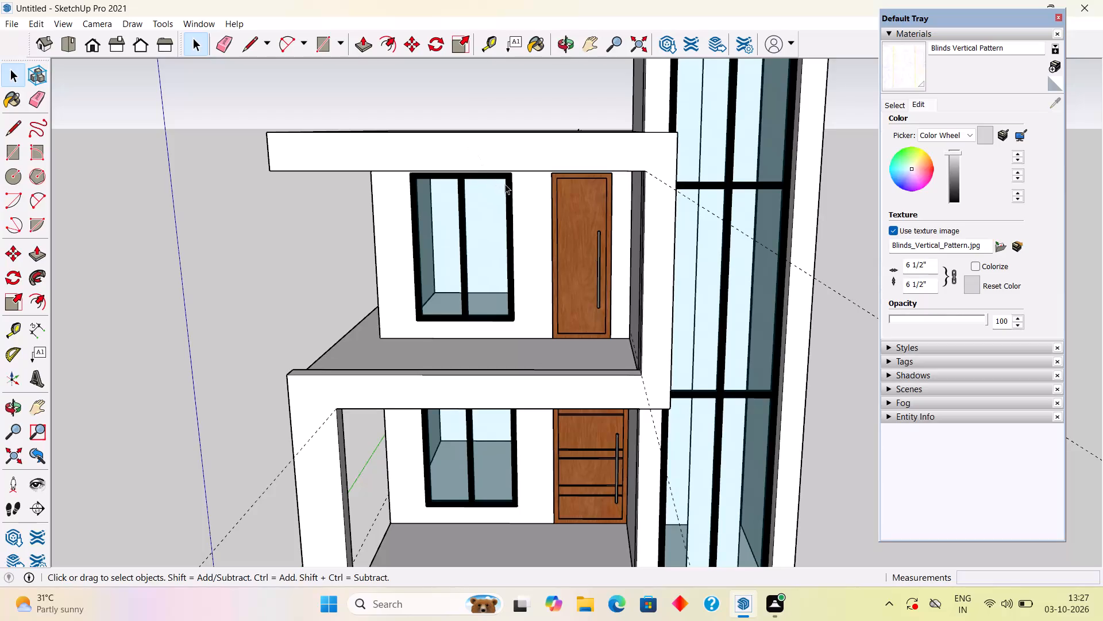
Push the underside of the front frame's upper beam upward by 1' with Push/Pull.
middle_drag(510, 189, 526, 121)
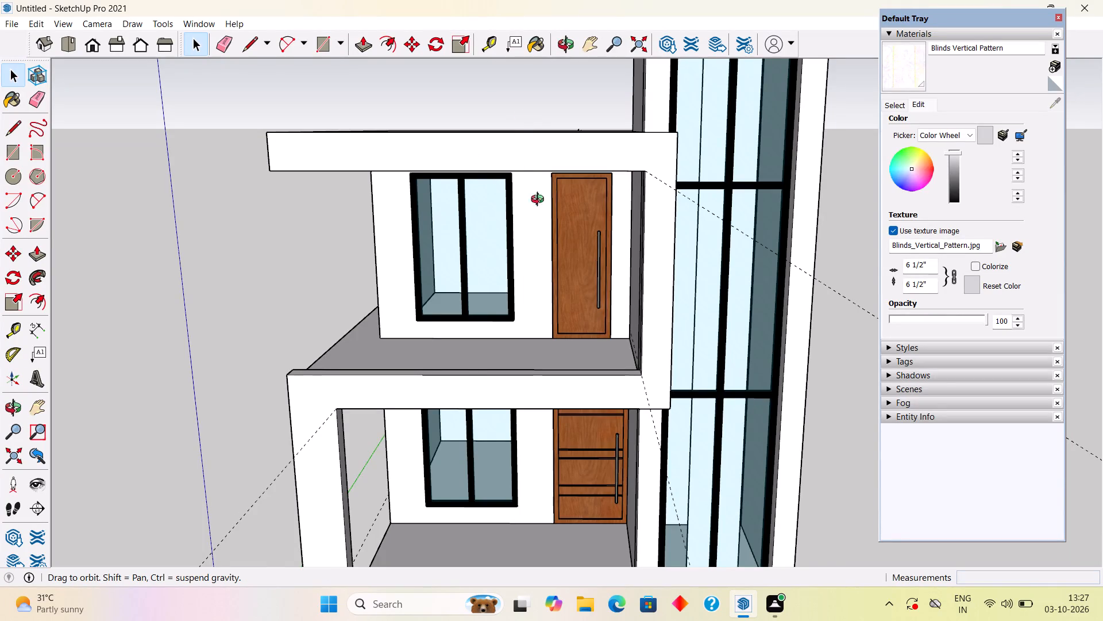
middle_drag(551, 215, 561, 143)
scroll(551, 101, up, 3)
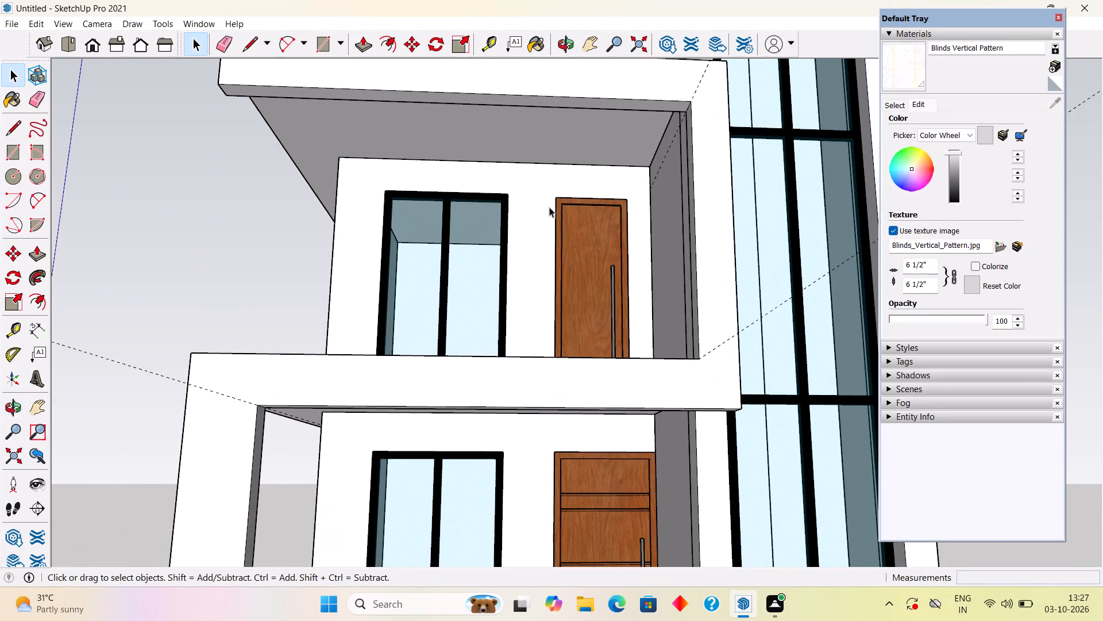
middle_drag(563, 333, 563, 354)
scroll(563, 343, down, 4)
scroll(466, 178, up, 4)
middle_drag(476, 209, 479, 172)
scroll(478, 179, up, 4)
click(501, 189)
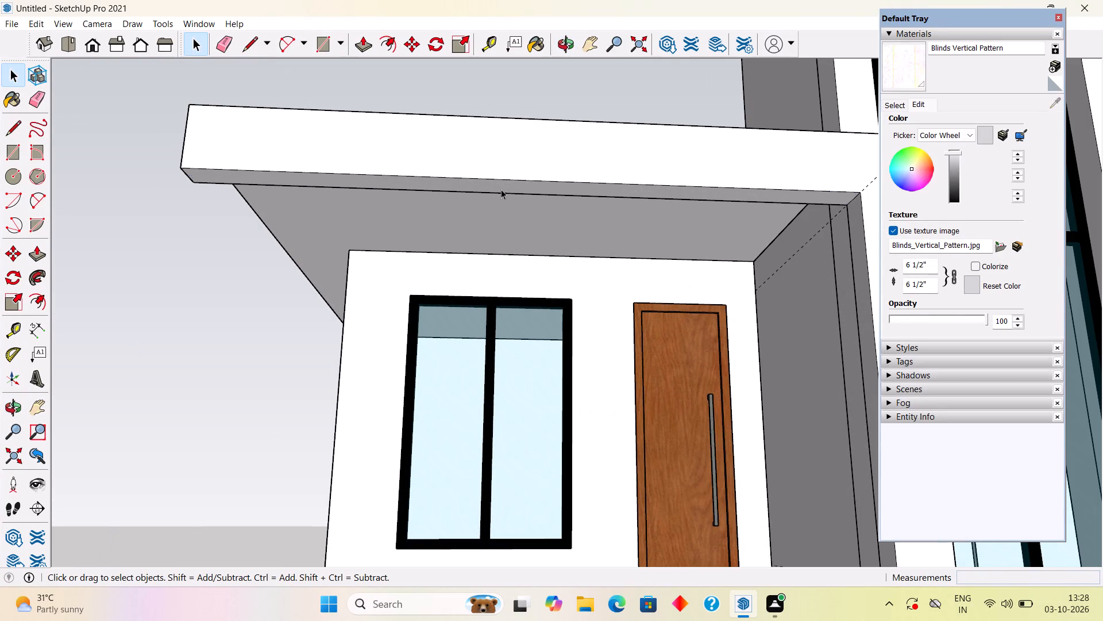
key(p)
click(501, 189)
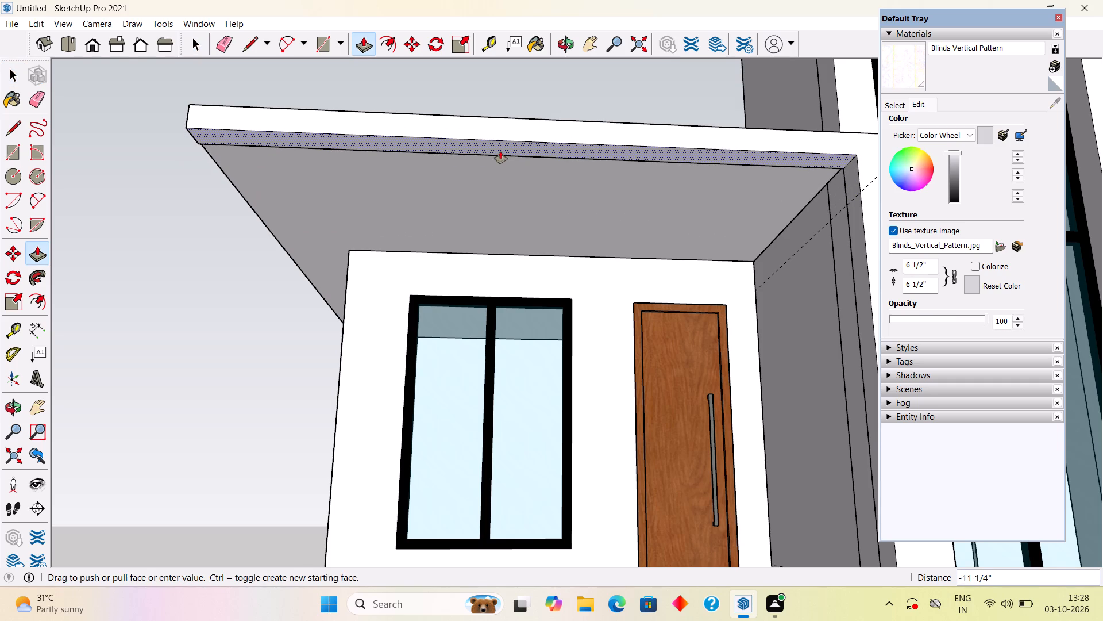
middle_drag(480, 181, 718, 171)
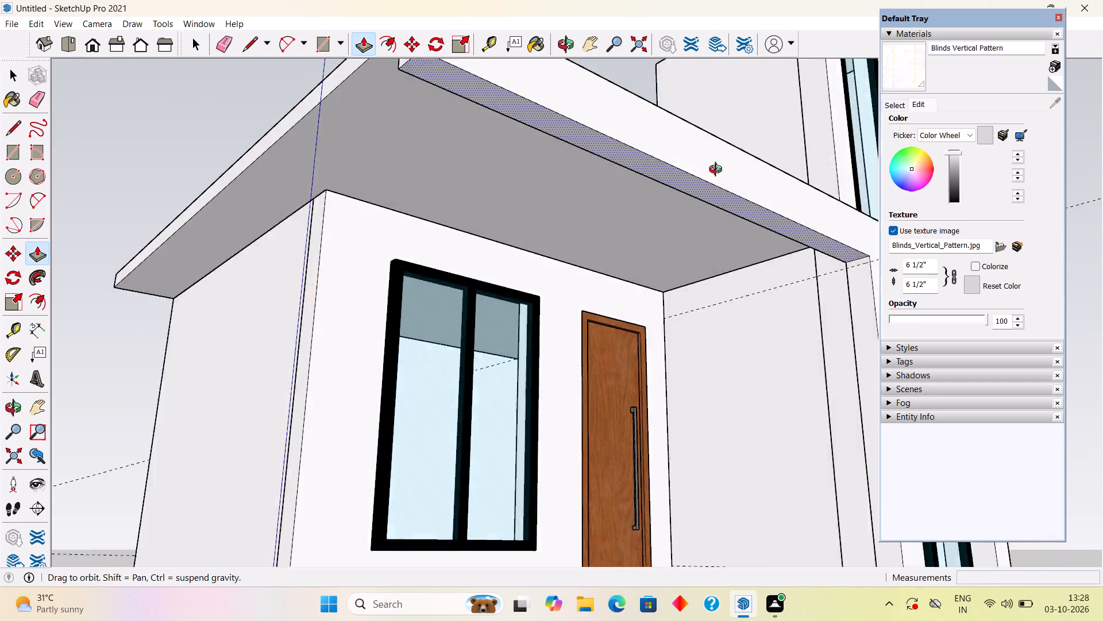
middle_drag(718, 171, 759, 171)
click(579, 194)
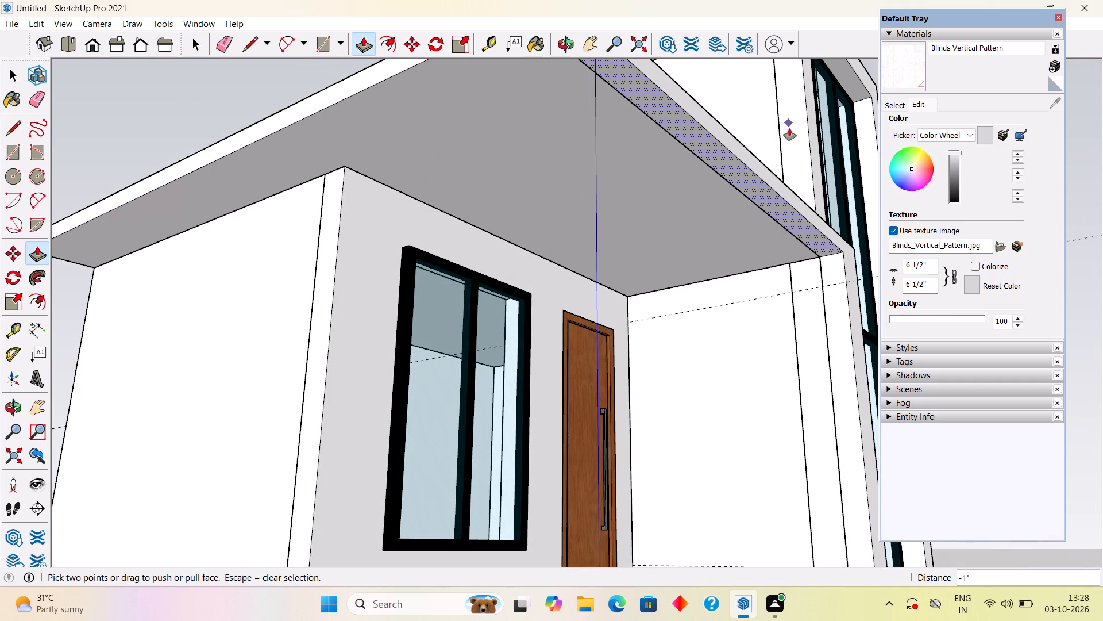
middle_drag(784, 159, 610, 331)
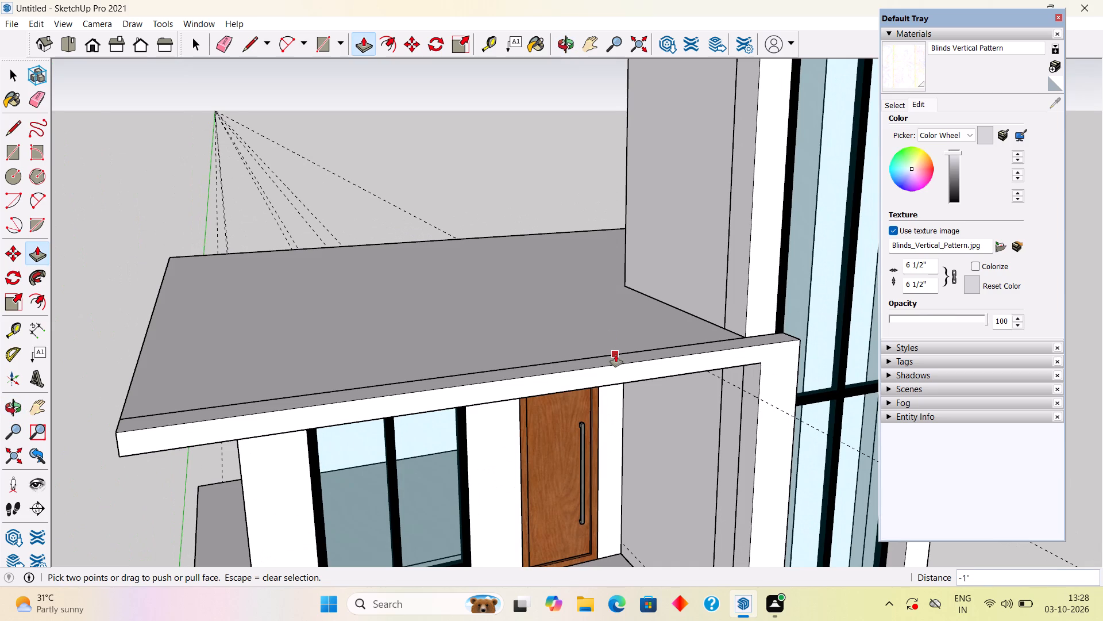
key(space)
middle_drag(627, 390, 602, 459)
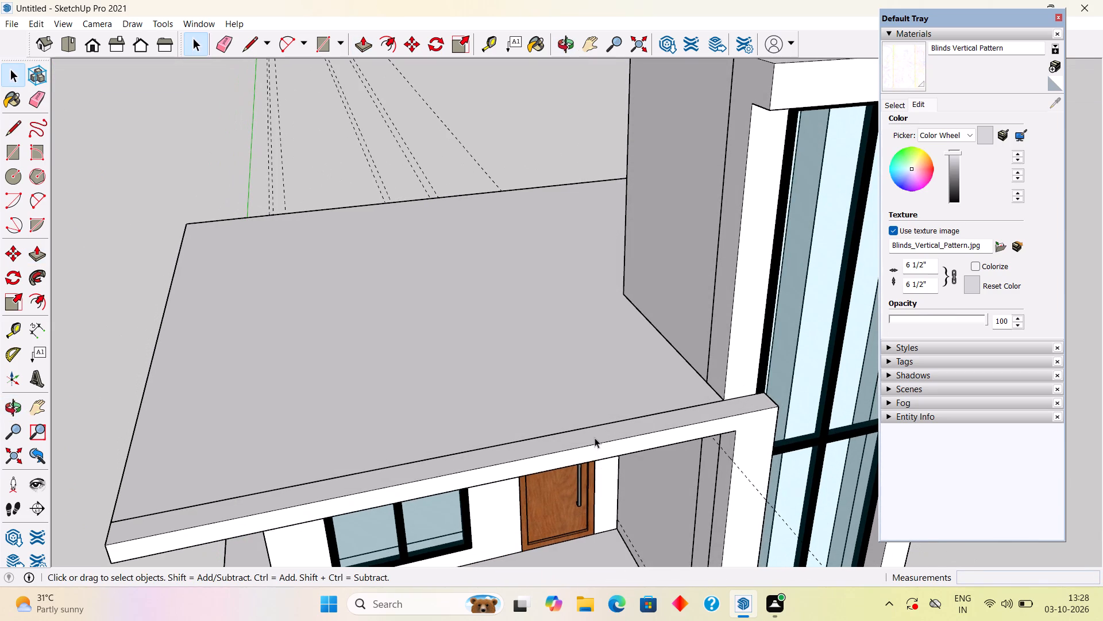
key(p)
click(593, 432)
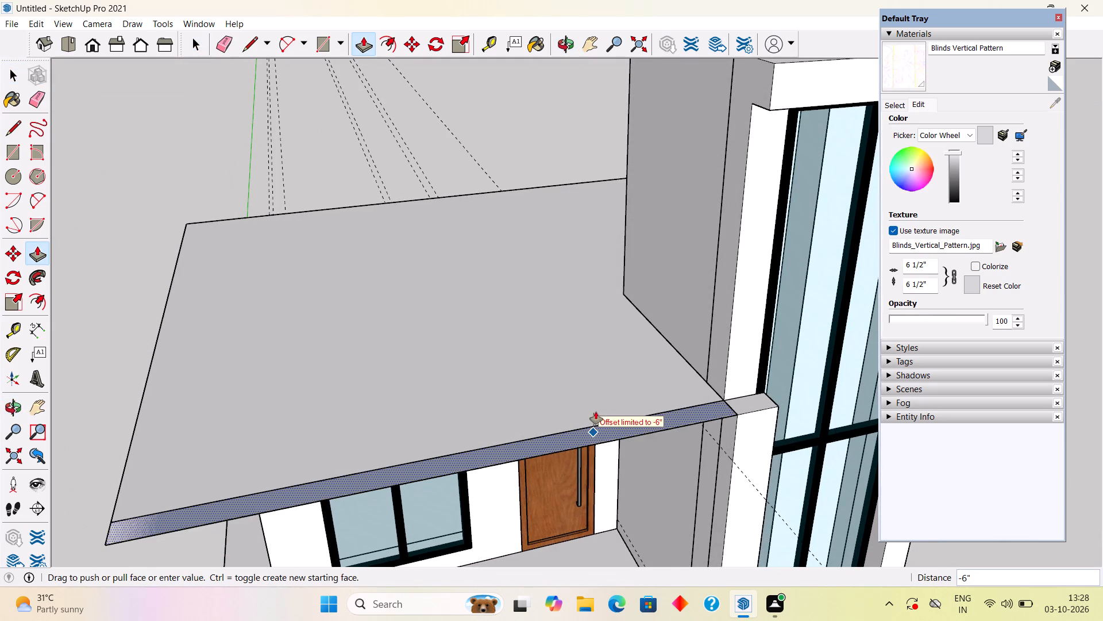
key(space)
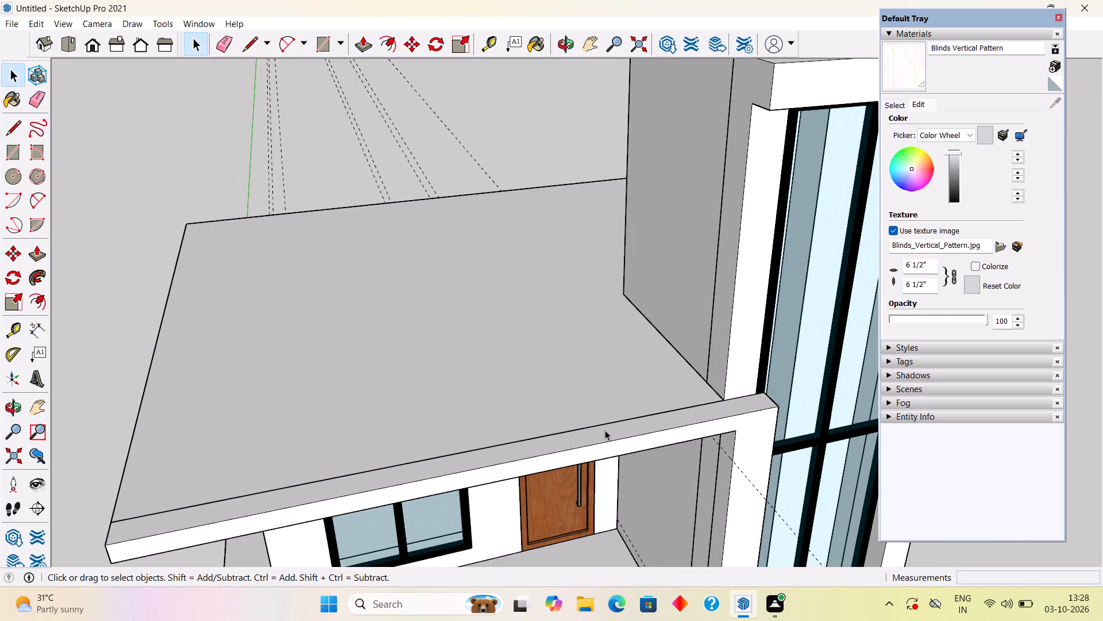
Pull the top face of the front frame's upper beam up by 1'.
click(616, 436)
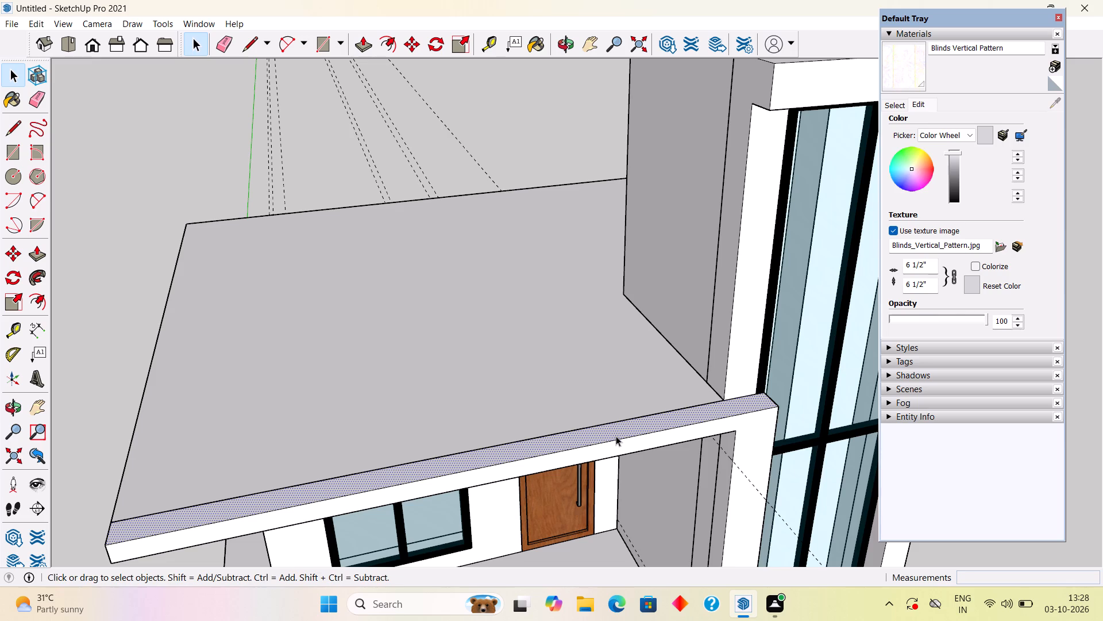
key(p)
click(616, 436)
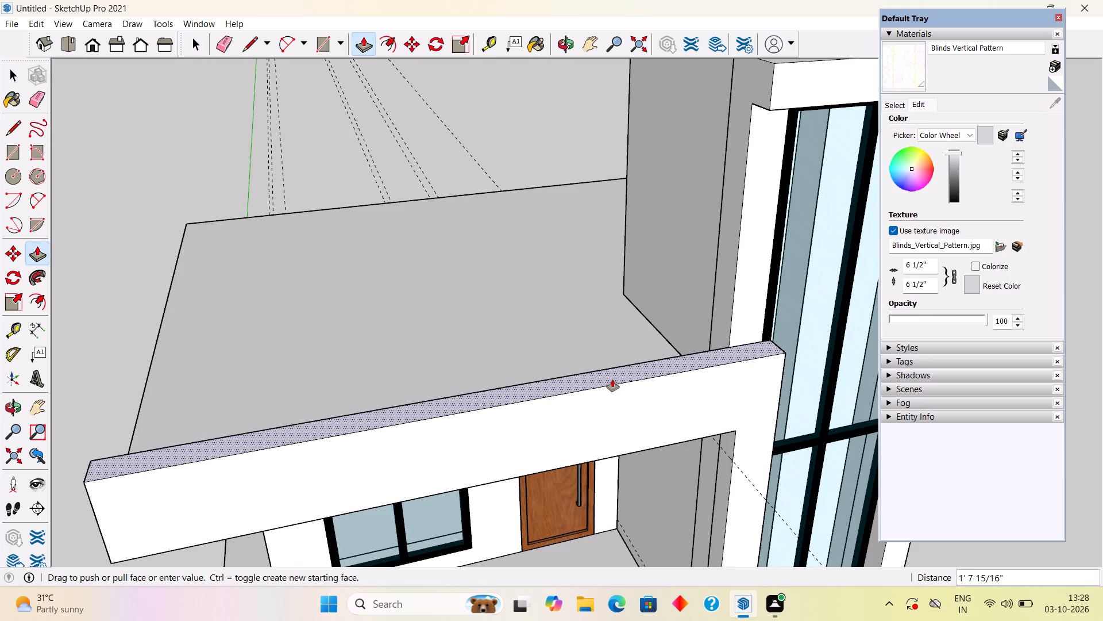
text(1')
key(Return)
key(space)
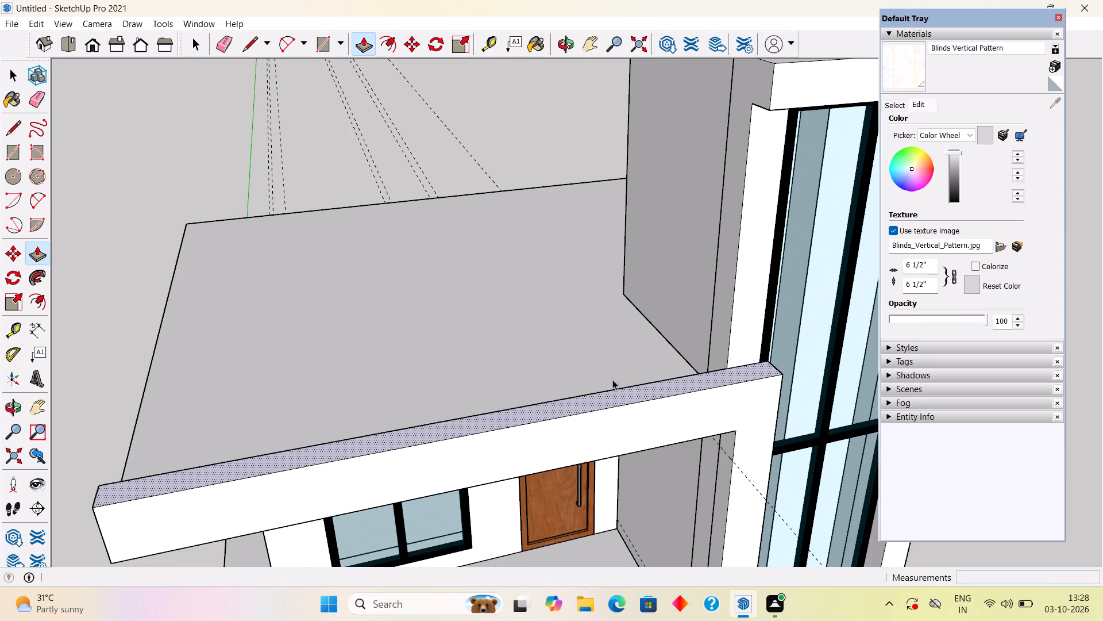
Examine the raised upper beam against the whole house facade from the front and from low angles.
scroll(612, 379, down, 6)
middle_drag(639, 441, 469, 294)
scroll(469, 294, down, 3)
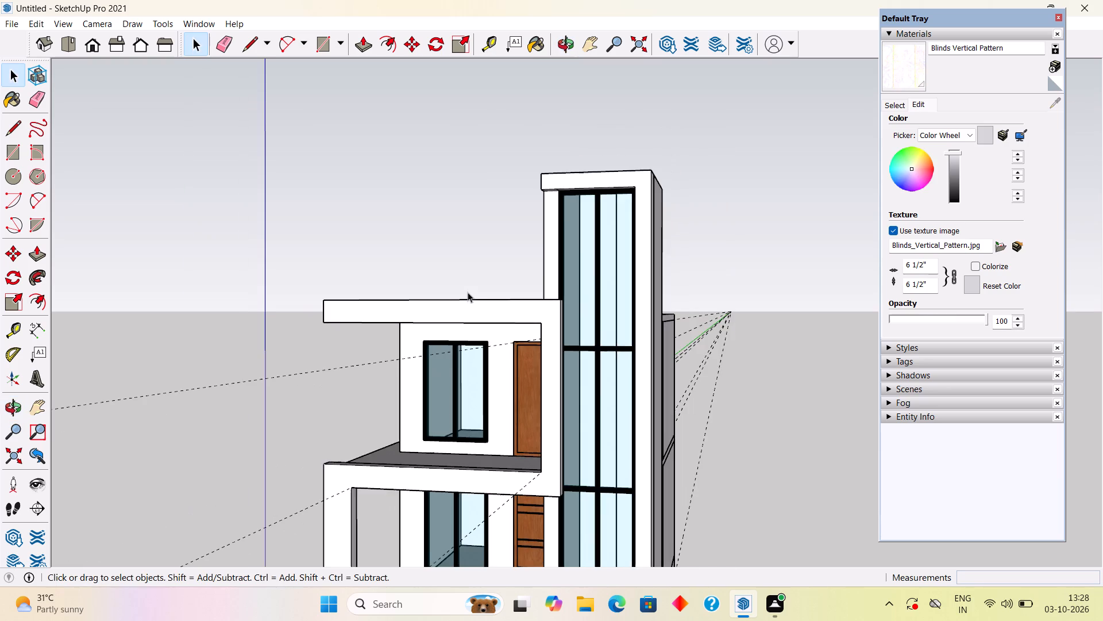
scroll(479, 402, down, 2)
scroll(488, 468, down, 2)
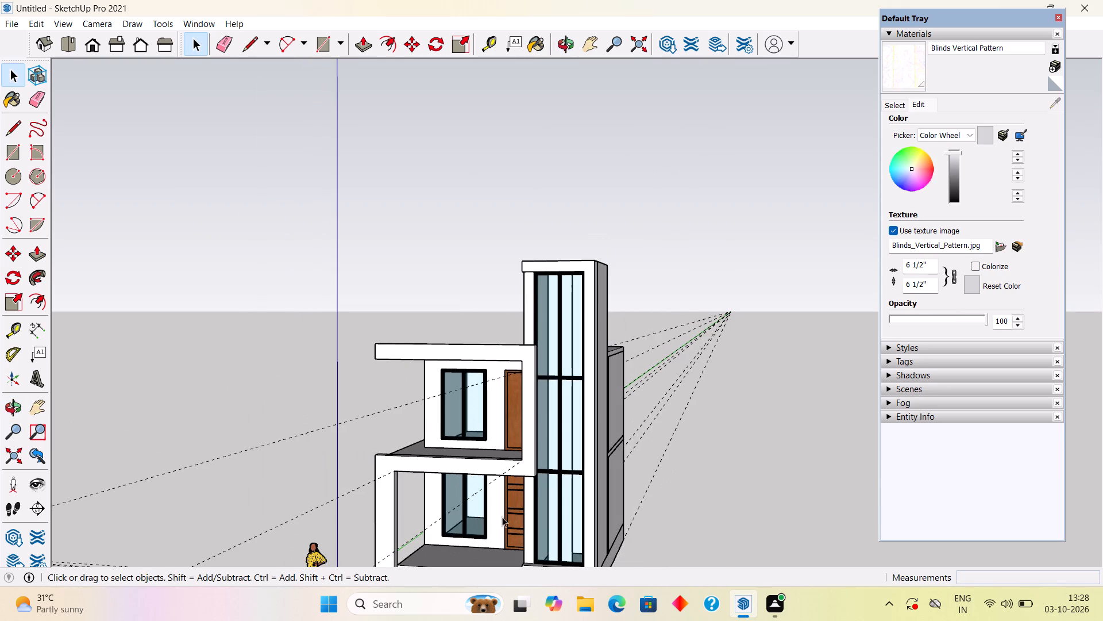
scroll(502, 517, down, 5)
middle_drag(500, 516, 504, 509)
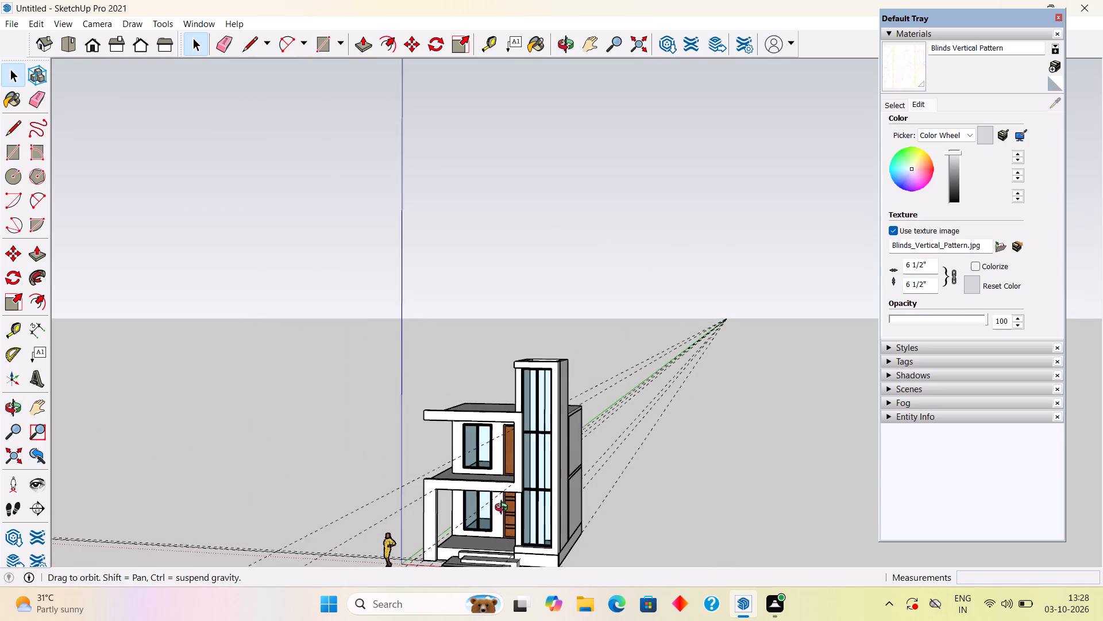
middle_drag(504, 509, 556, 432)
scroll(561, 417, down, 6)
middle_drag(501, 532, 545, 537)
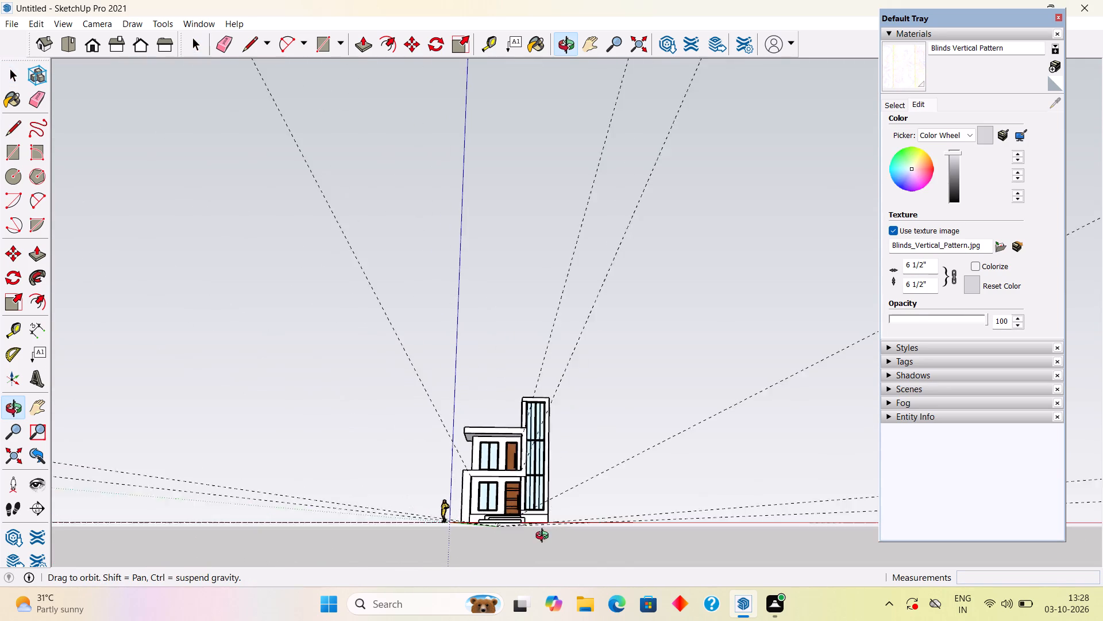
middle_drag(545, 537, 545, 596)
scroll(499, 489, up, 11)
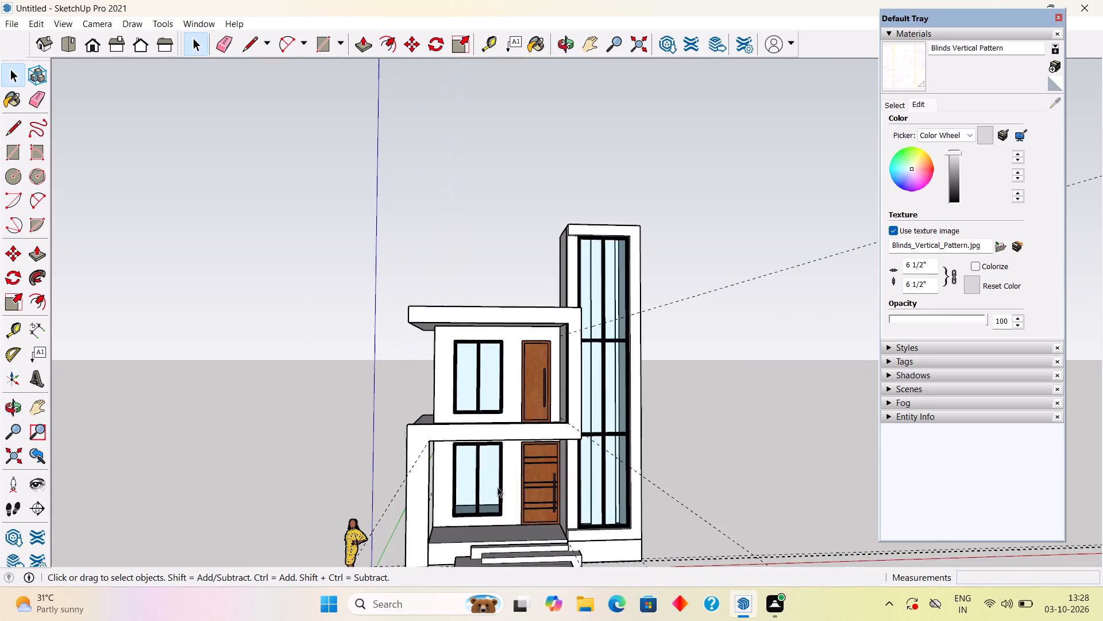
scroll(500, 468, up, 3)
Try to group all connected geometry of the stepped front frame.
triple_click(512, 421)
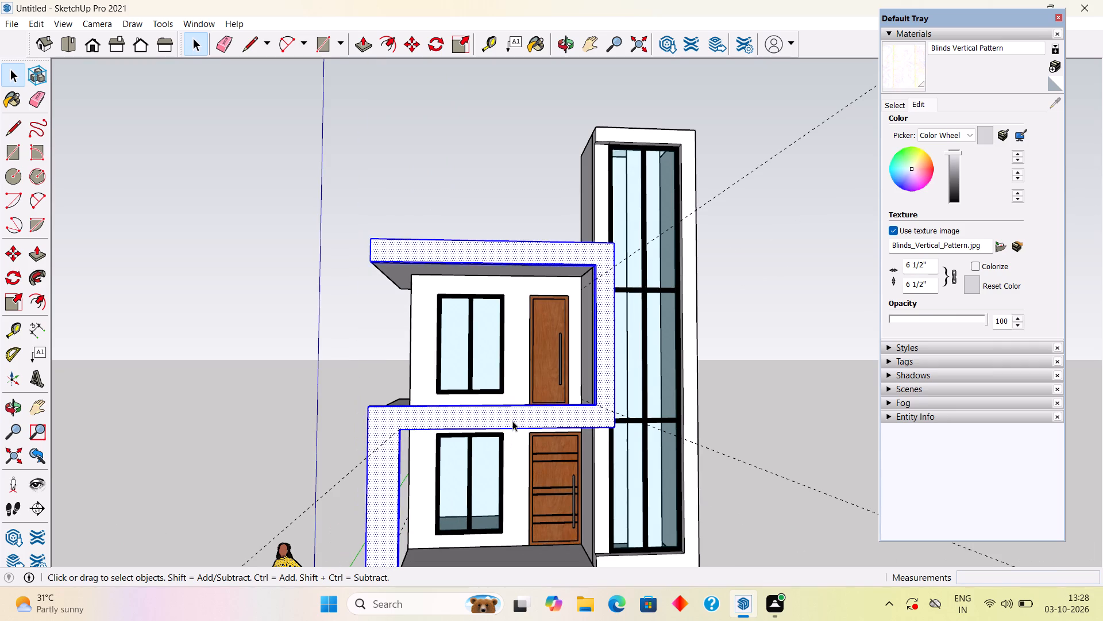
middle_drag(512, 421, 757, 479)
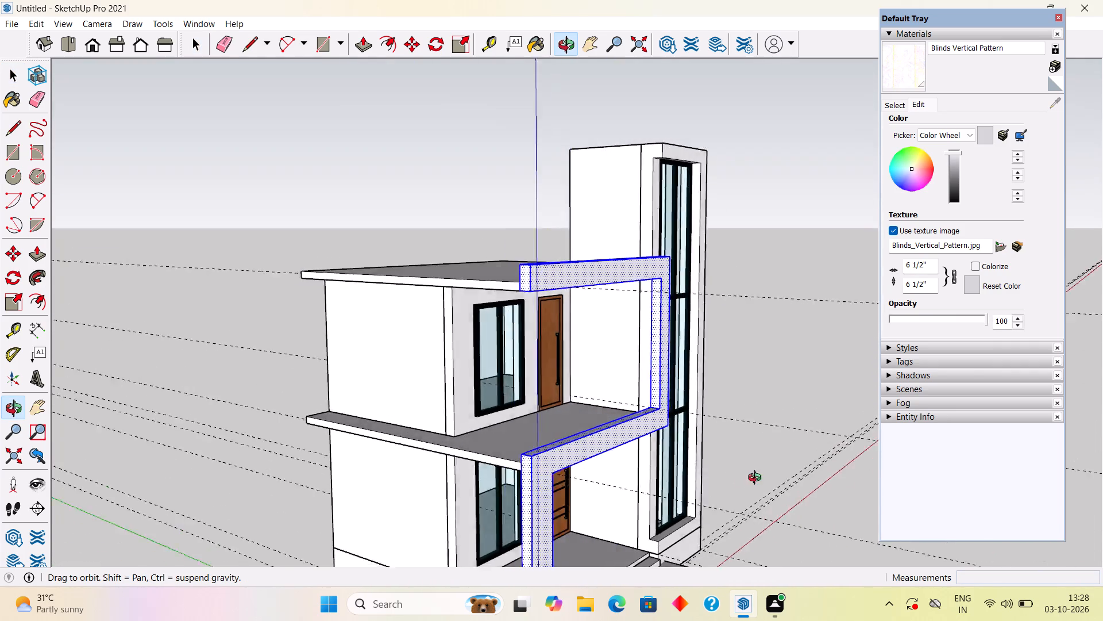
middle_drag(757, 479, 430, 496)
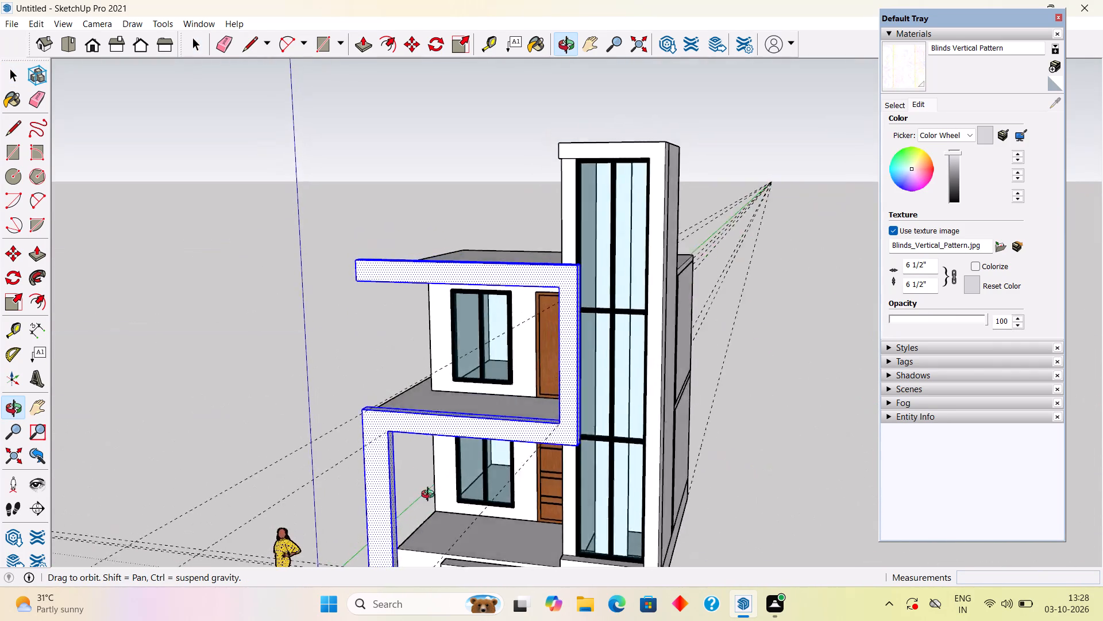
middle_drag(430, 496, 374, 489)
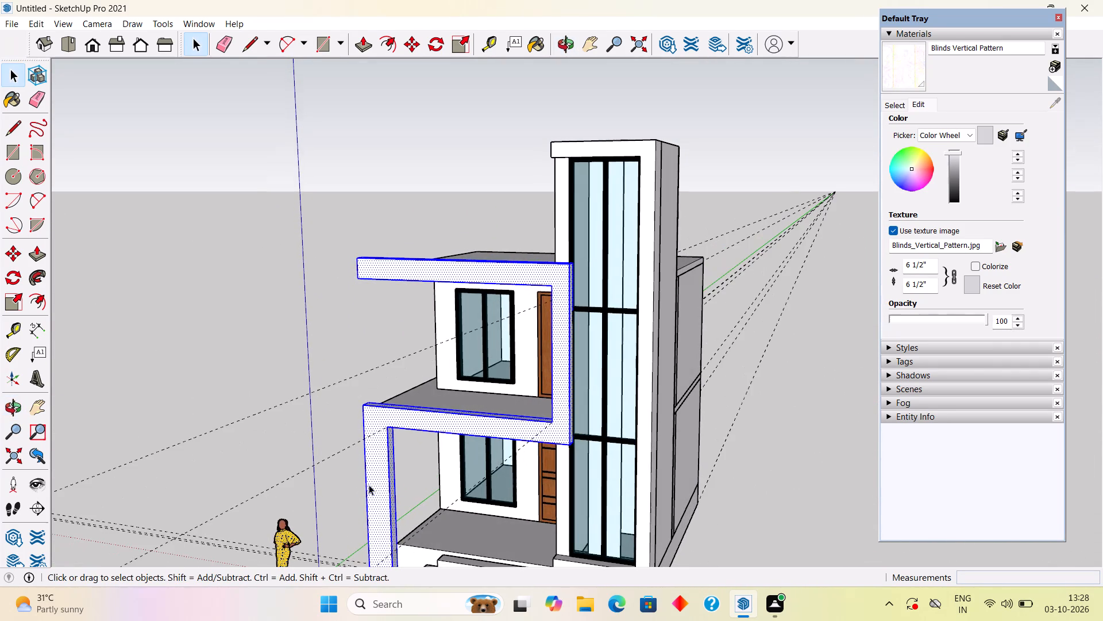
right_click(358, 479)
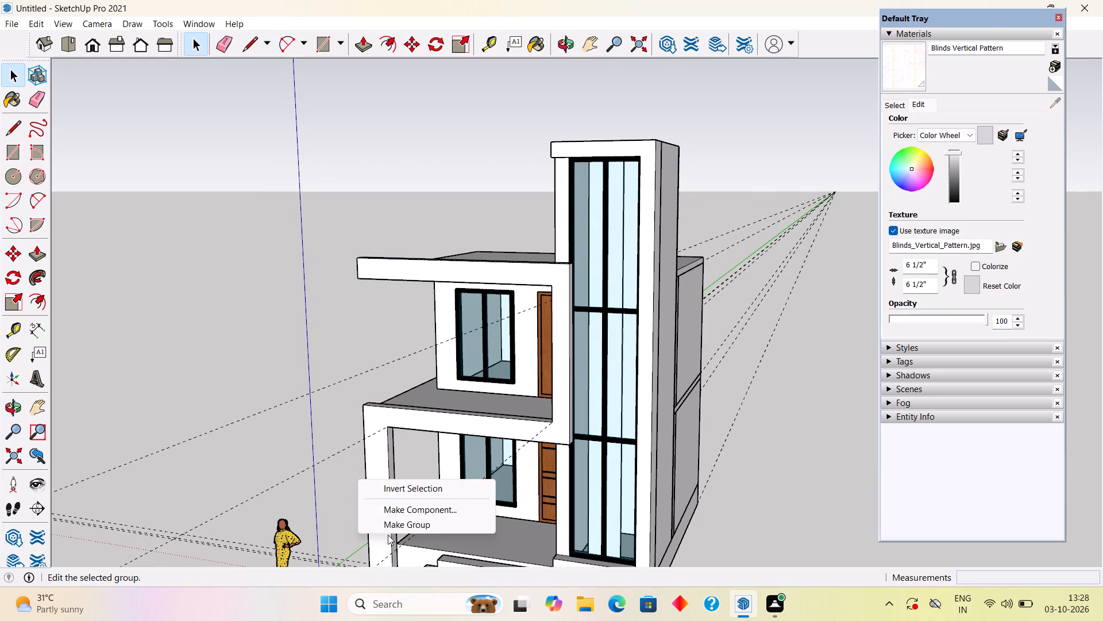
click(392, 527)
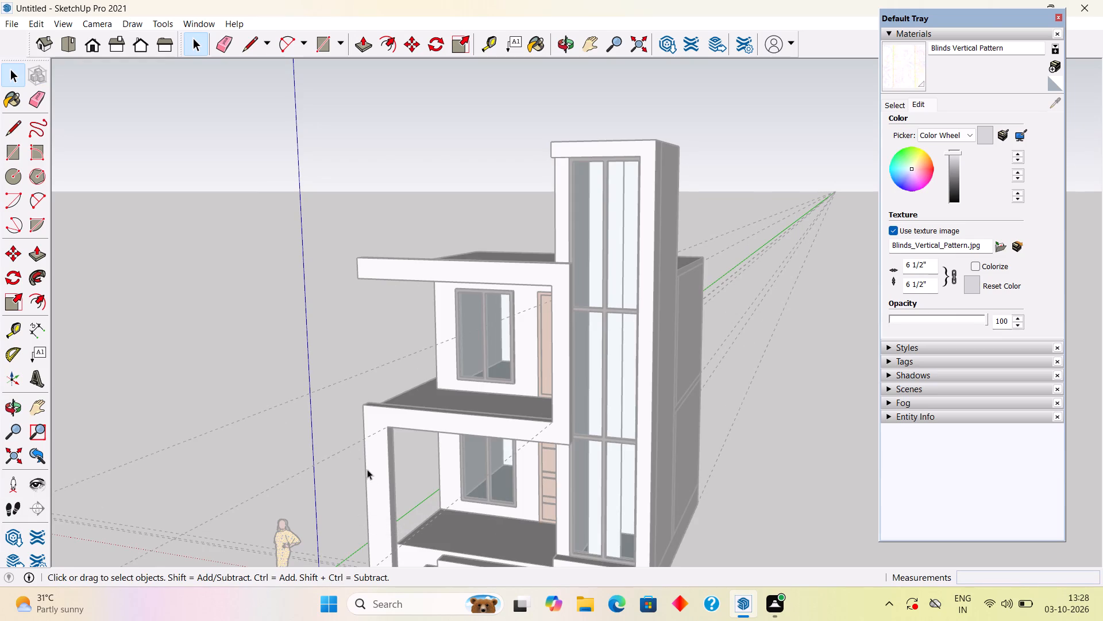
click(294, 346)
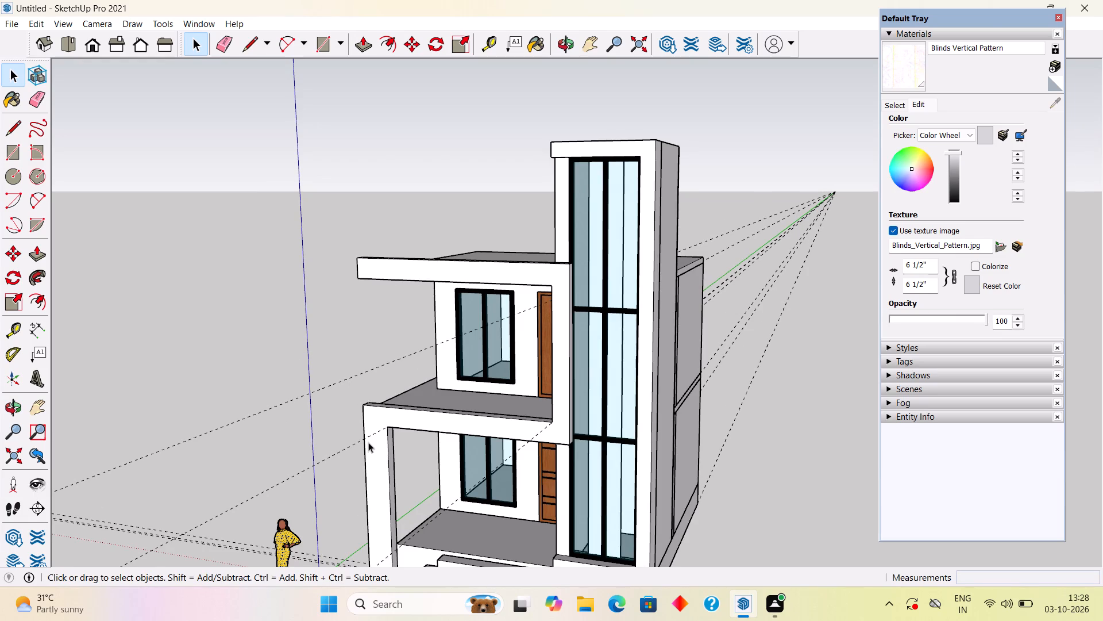
Select all connected geometry of the stepped front frame and make it a group.
click(368, 442)
triple_click(368, 442)
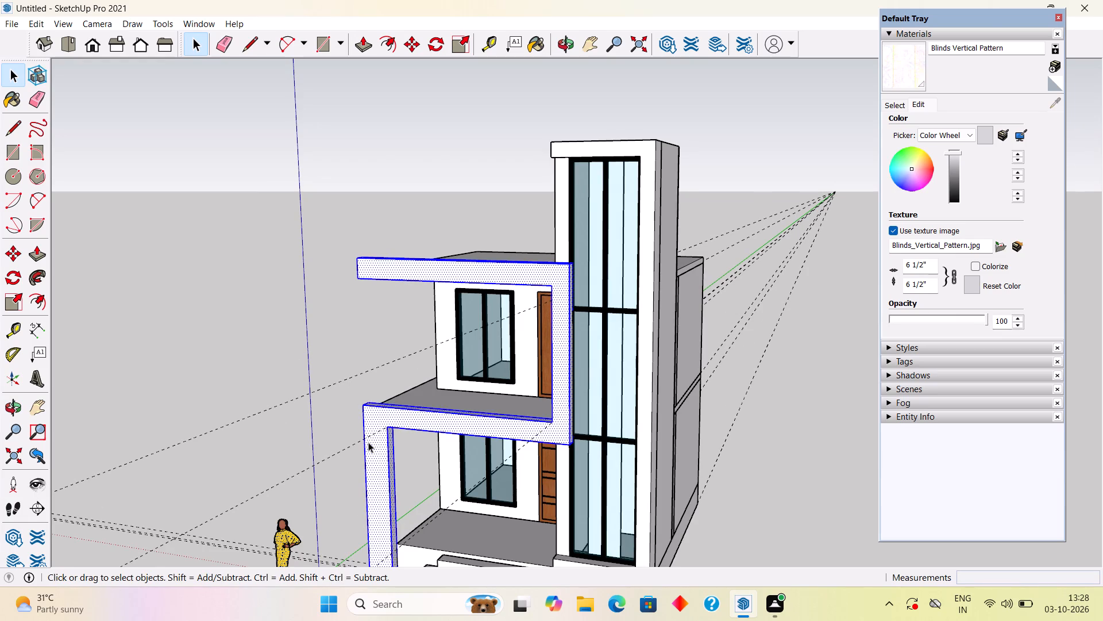
right_click(368, 442)
click(434, 342)
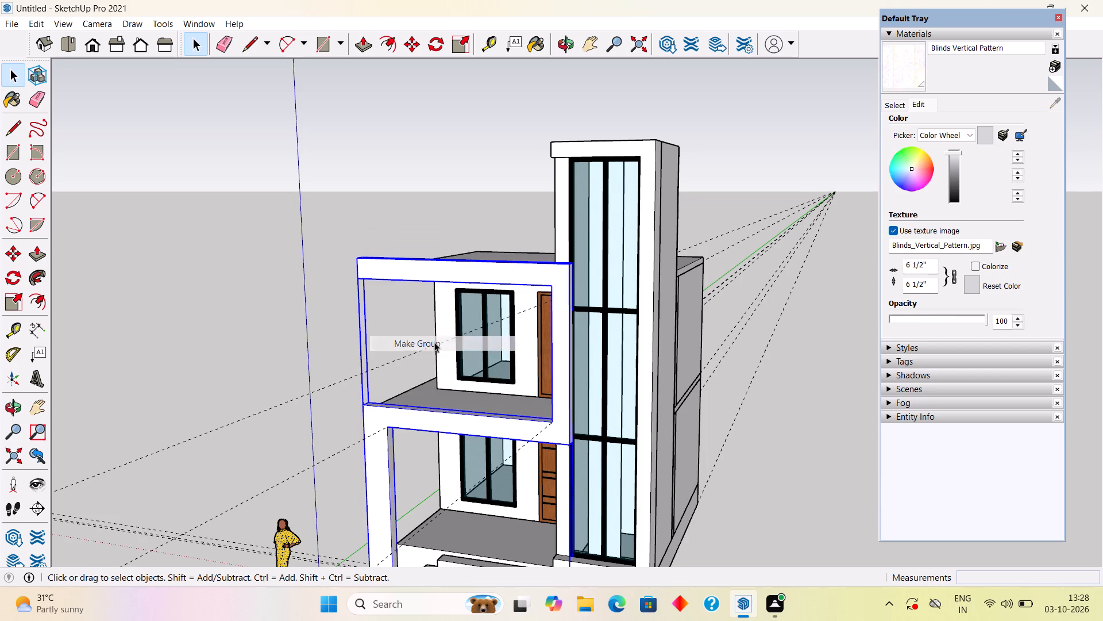
middle_drag(356, 343, 494, 309)
scroll(494, 309, down, 8)
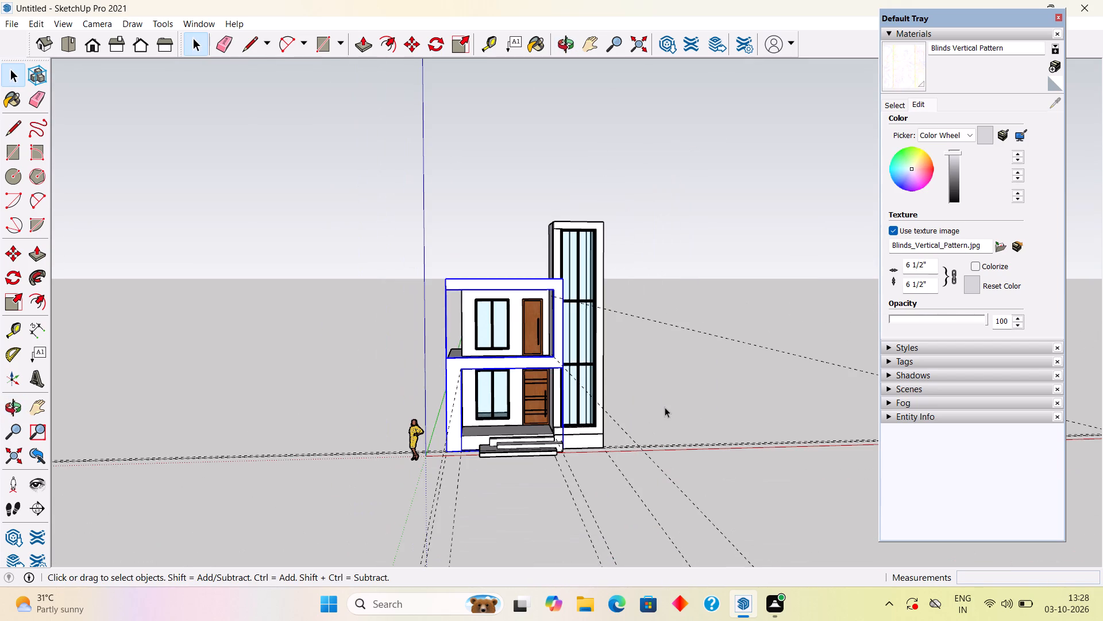
click(665, 406)
Examine the front frame from several sides, including where its upper beam and post meet the glazed tower.
middle_drag(529, 412, 699, 463)
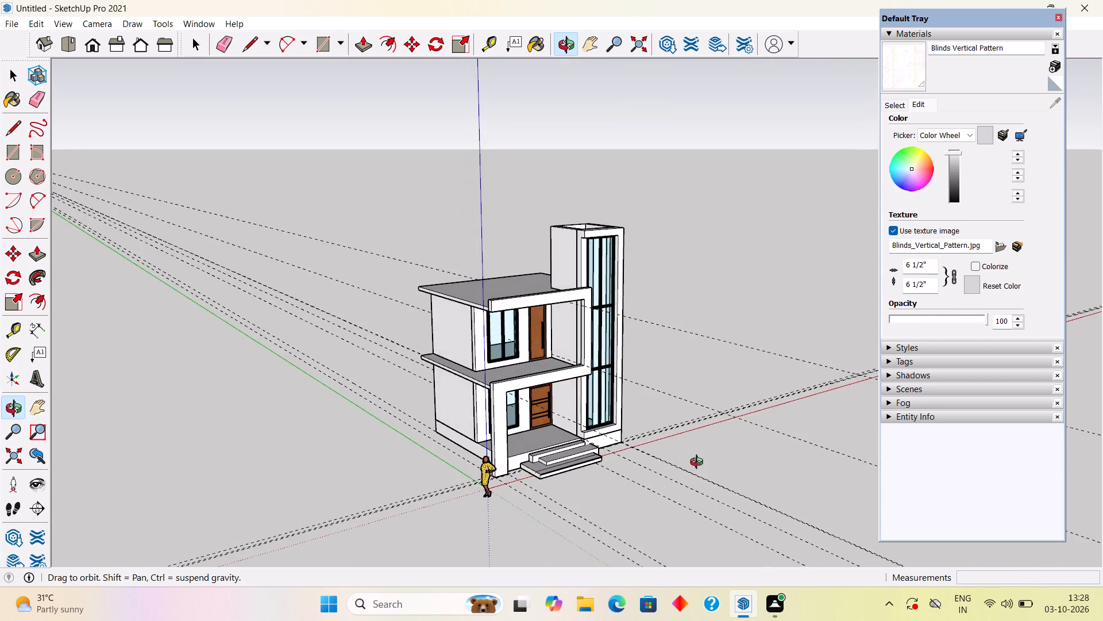
middle_drag(699, 463, 412, 437)
scroll(566, 293, up, 5)
scroll(569, 389, up, 5)
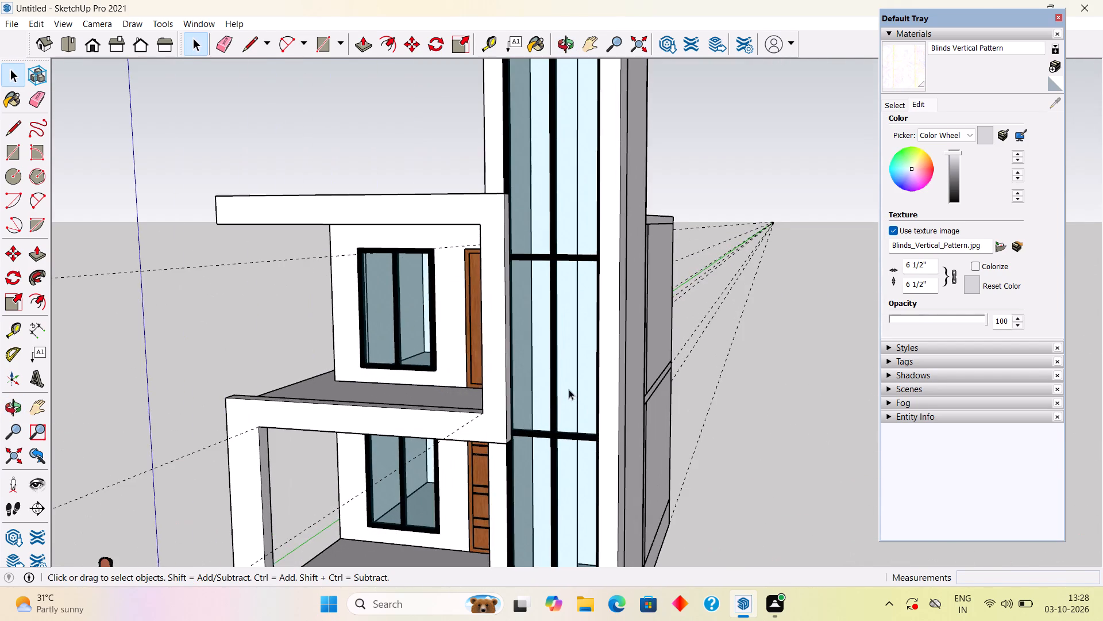
middle_drag(560, 393, 245, 531)
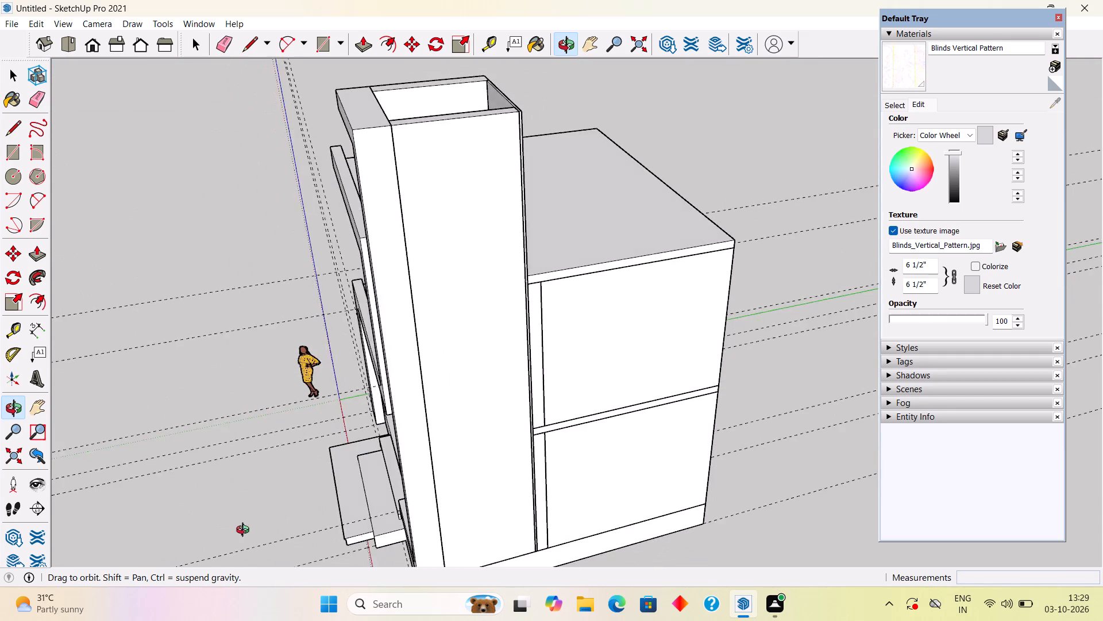
middle_drag(245, 531, 427, 457)
scroll(477, 247, up, 3)
scroll(393, 212, up, 5)
middle_drag(429, 221, 388, 259)
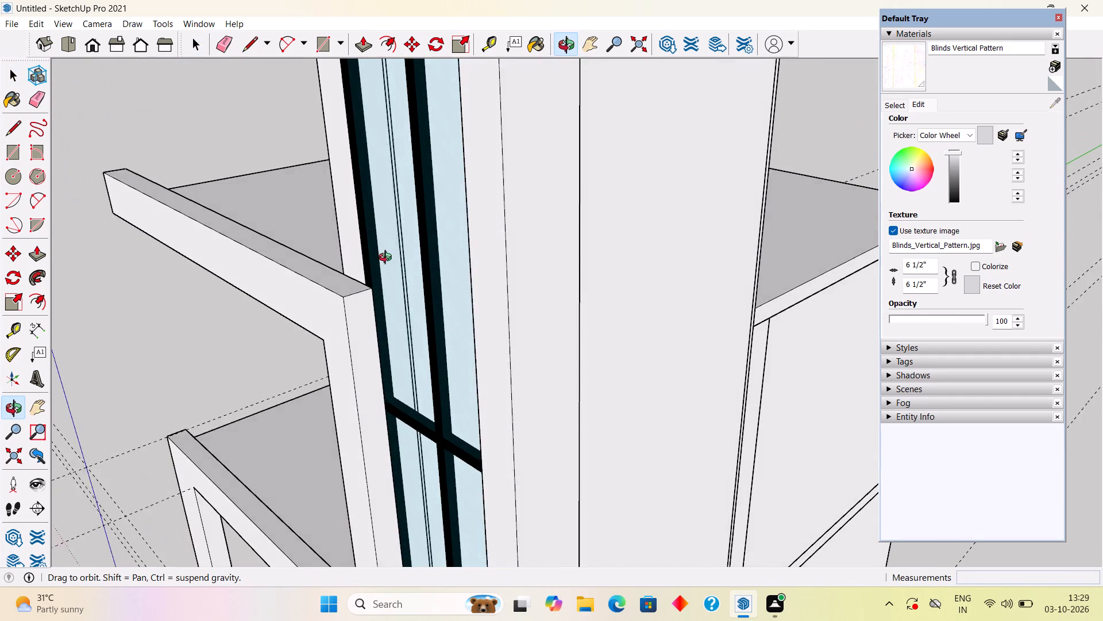
middle_drag(388, 259, 382, 266)
scroll(365, 313, up, 11)
middle_drag(357, 281, 468, 335)
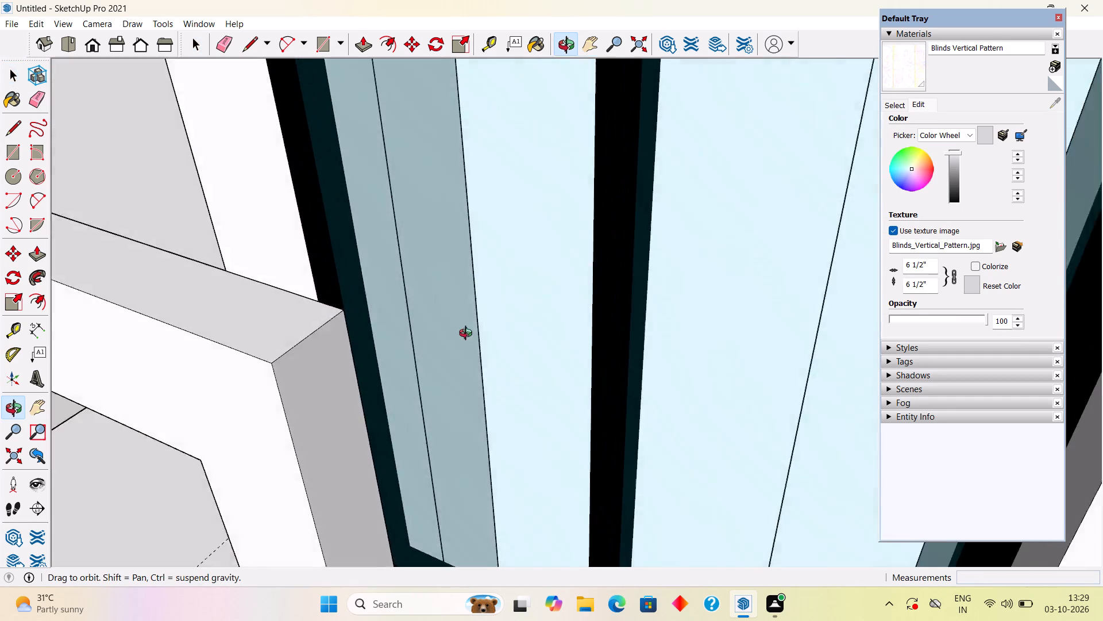
middle_drag(468, 335, 533, 391)
scroll(530, 326, down, 3)
scroll(494, 188, down, 15)
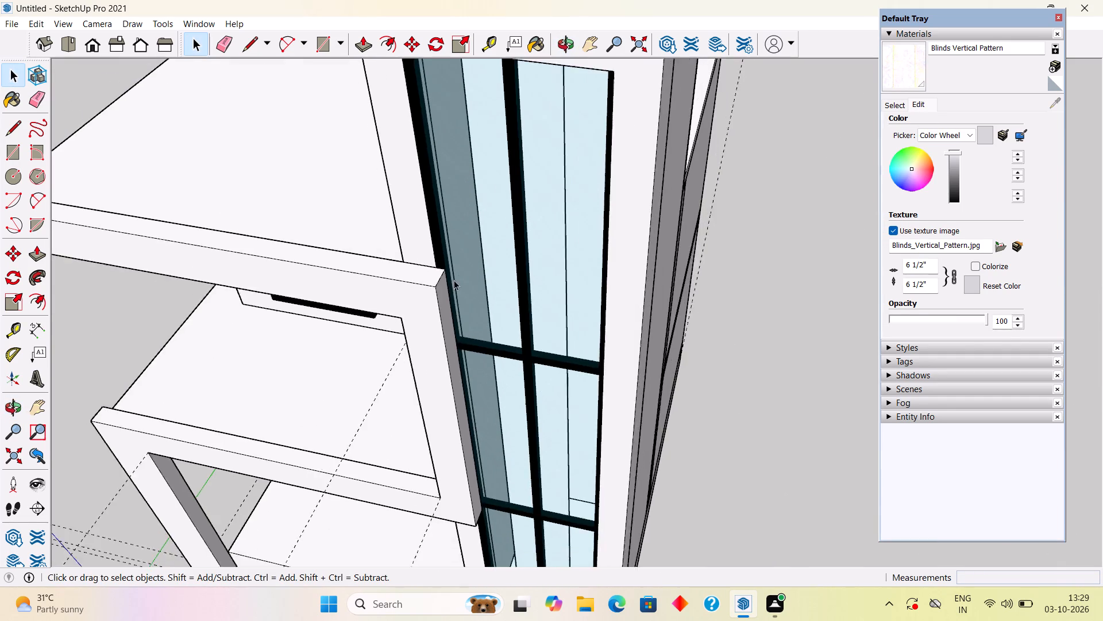
scroll(454, 280, down, 6)
middle_drag(429, 324, 542, 146)
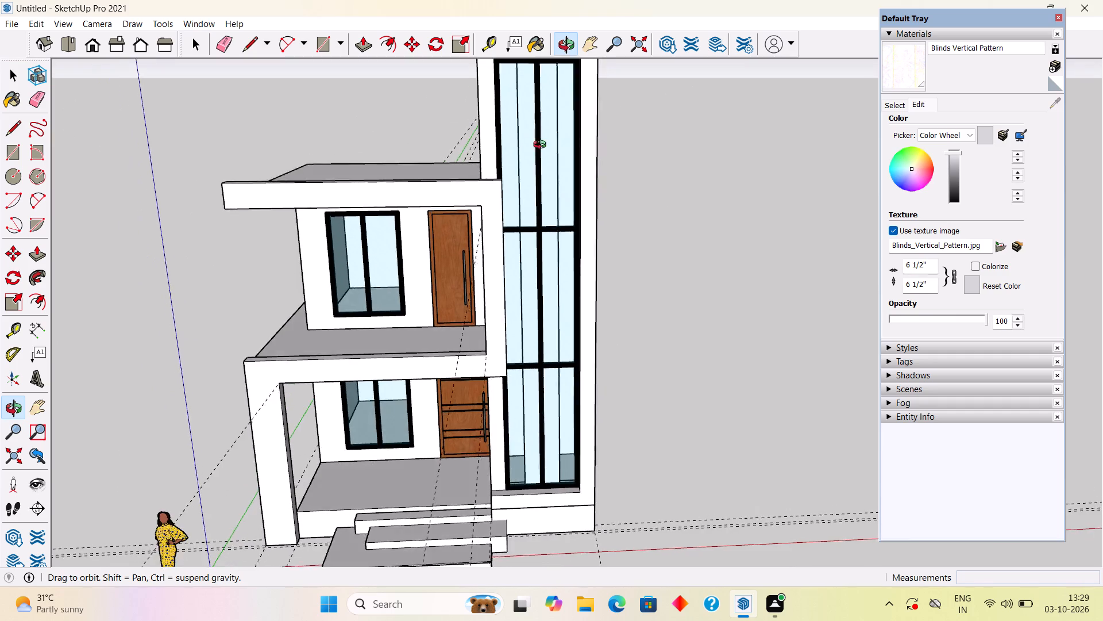
Examine the front facade from low and raised angles, checking the stepped frame's proportions against the balcony, entrance and full glazed tower.
middle_drag(542, 146, 554, 128)
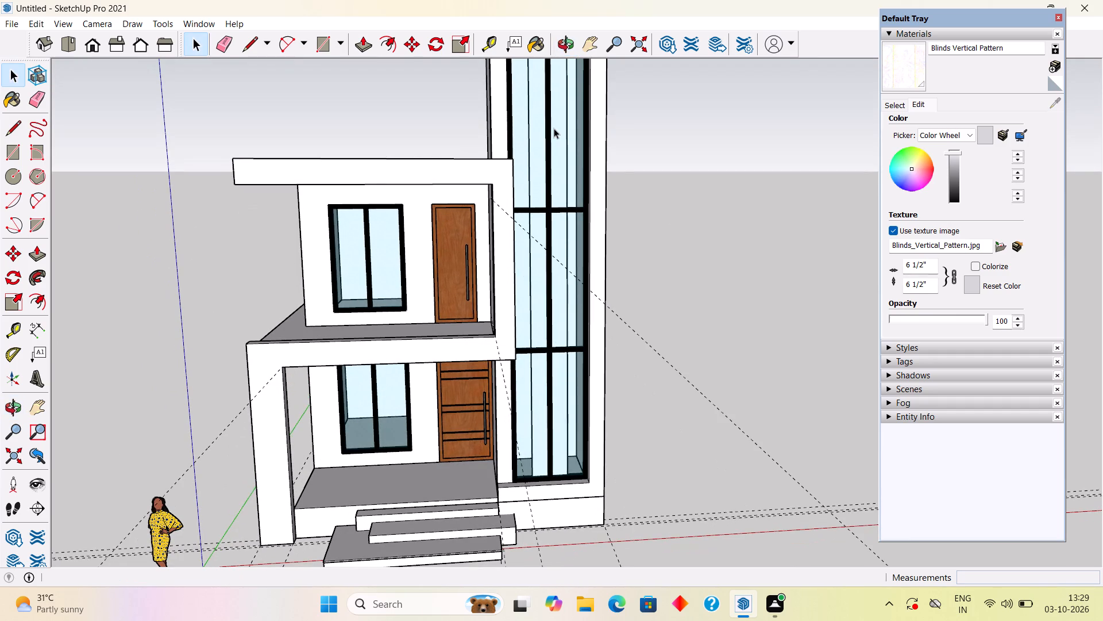
middle_drag(451, 258, 445, 135)
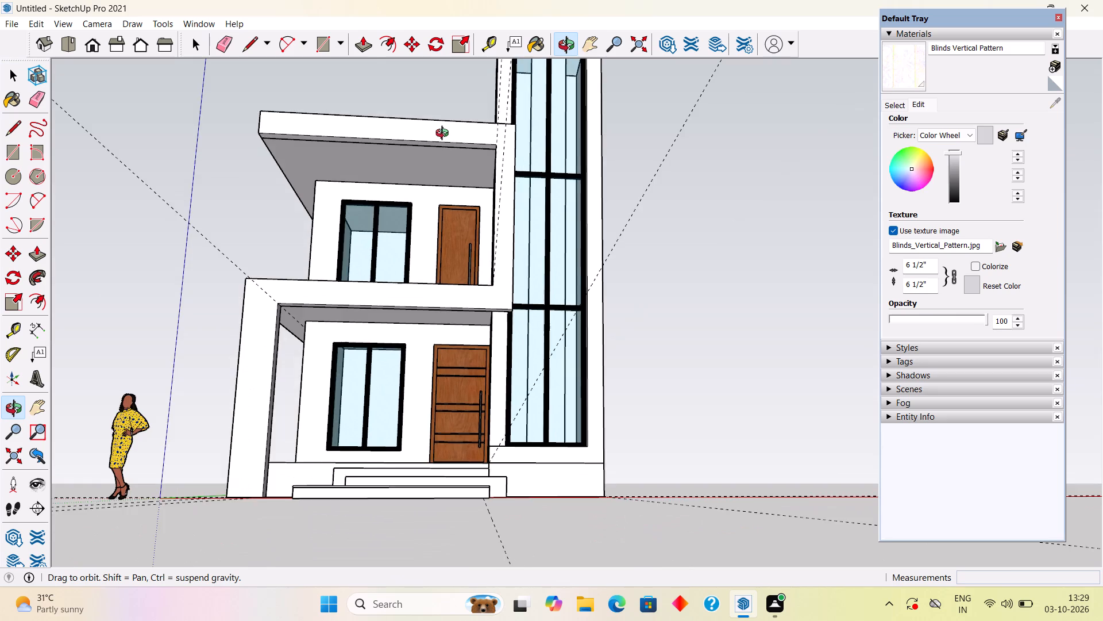
middle_drag(445, 135, 481, 240)
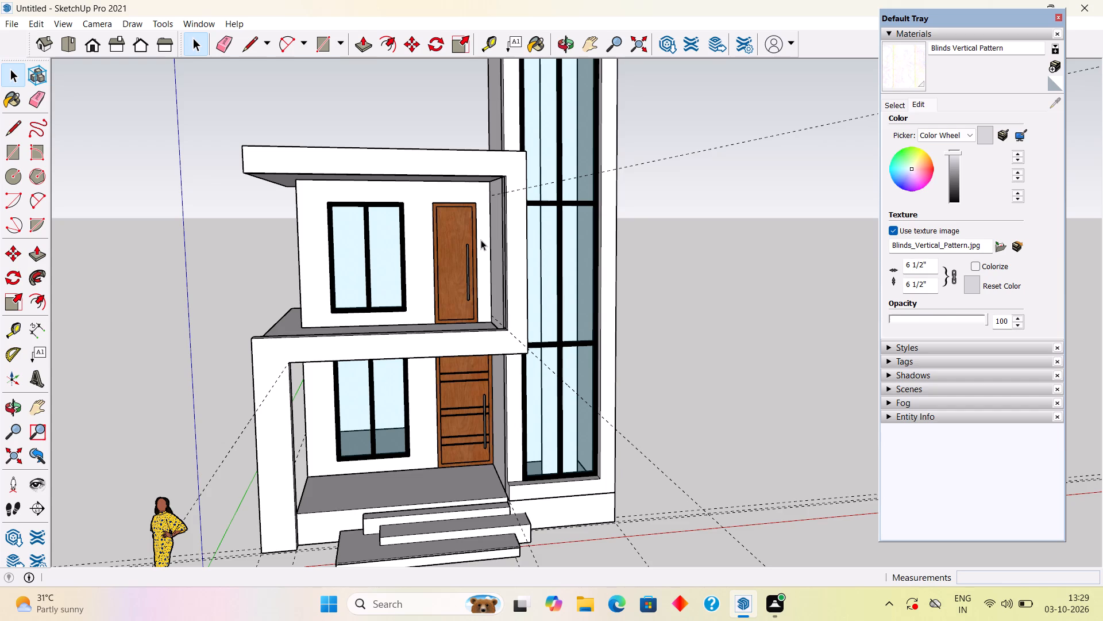
scroll(478, 235, down, 4)
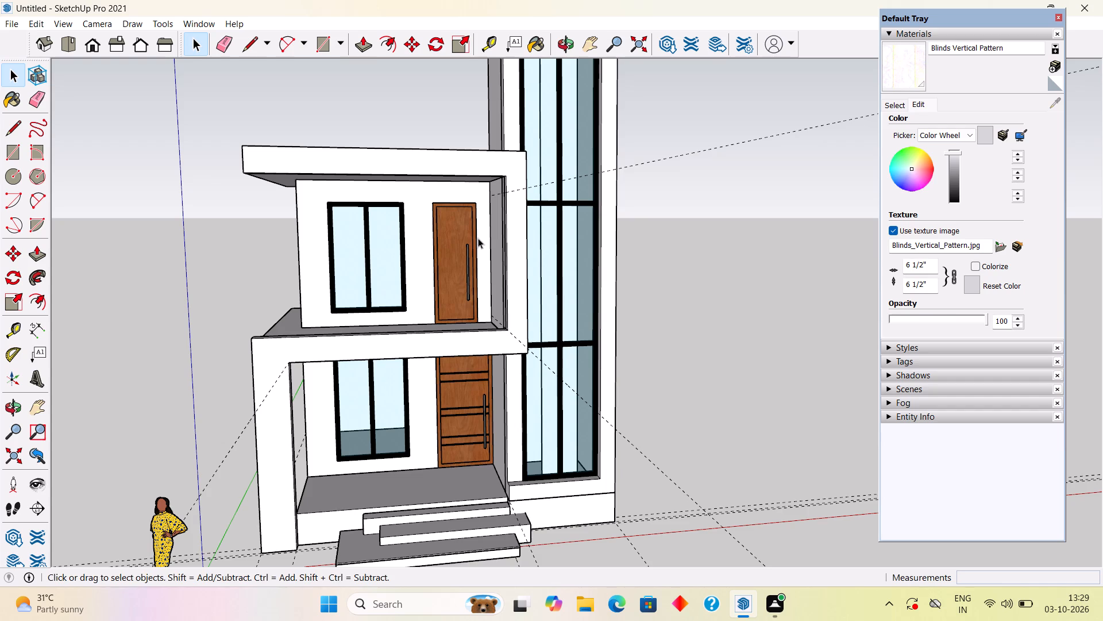
scroll(478, 238, down, 7)
scroll(441, 378, down, 4)
middle_drag(357, 350, 328, 292)
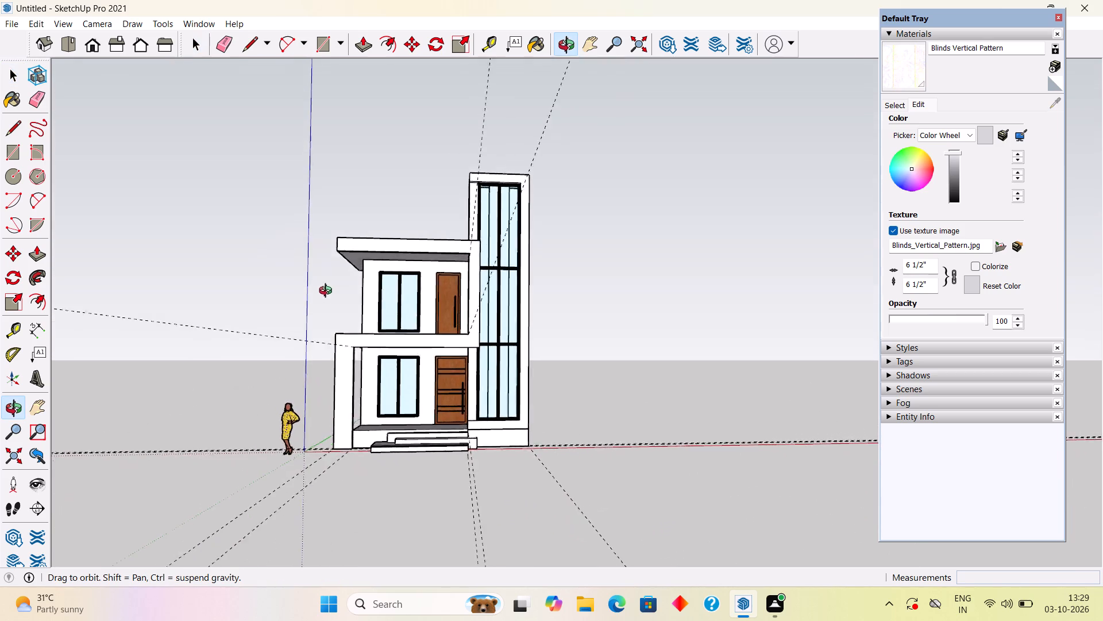
middle_drag(328, 292, 319, 359)
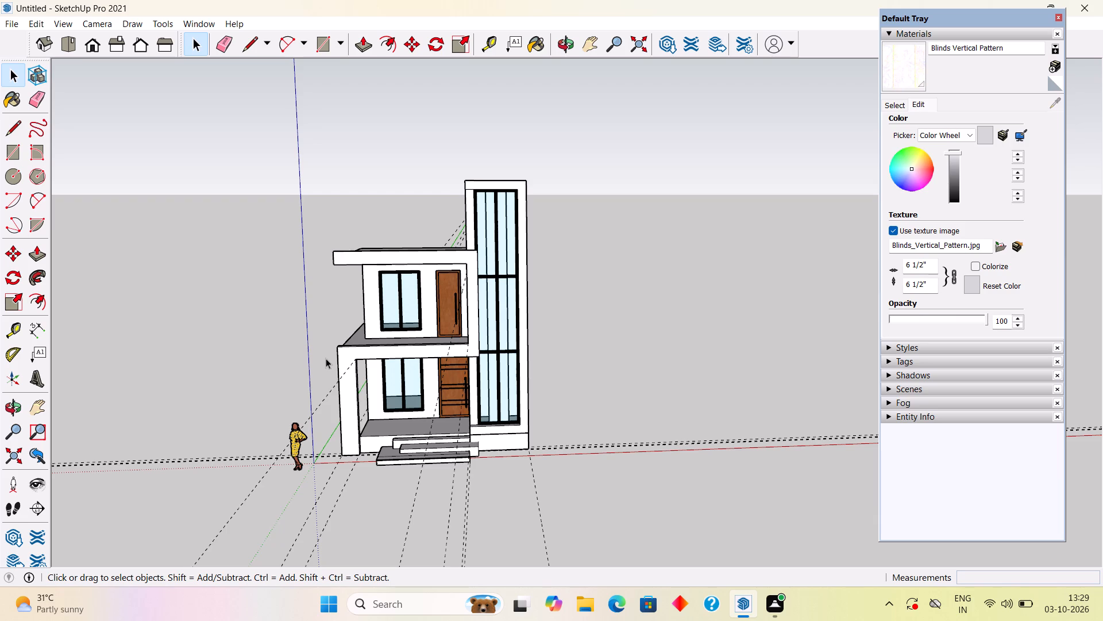
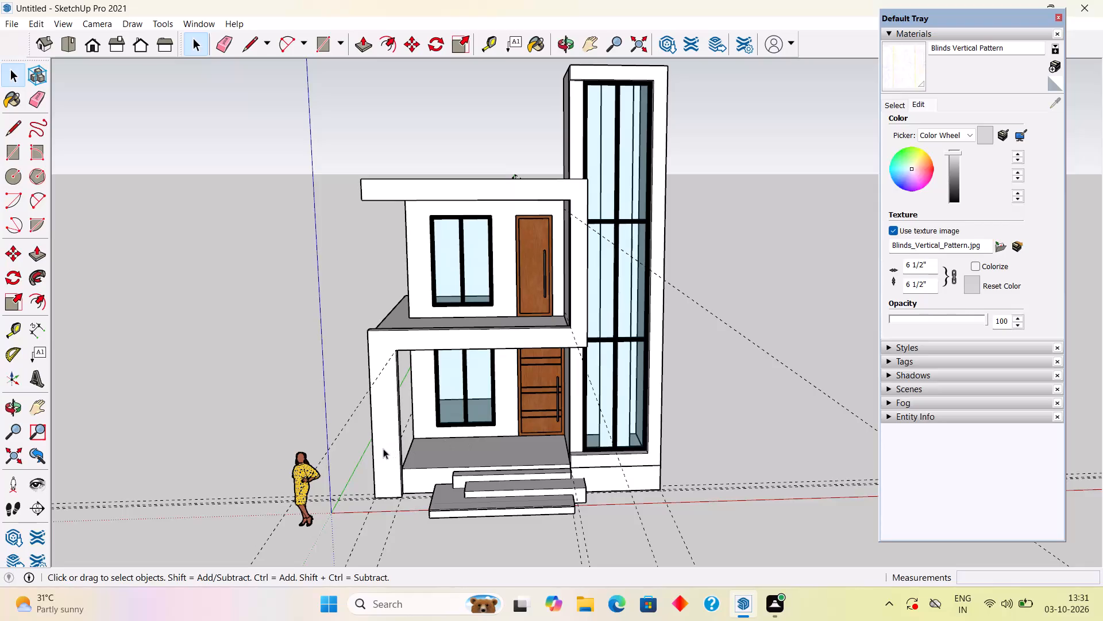
Delete all construction guides from the house model.
scroll(383, 448, down, 1)
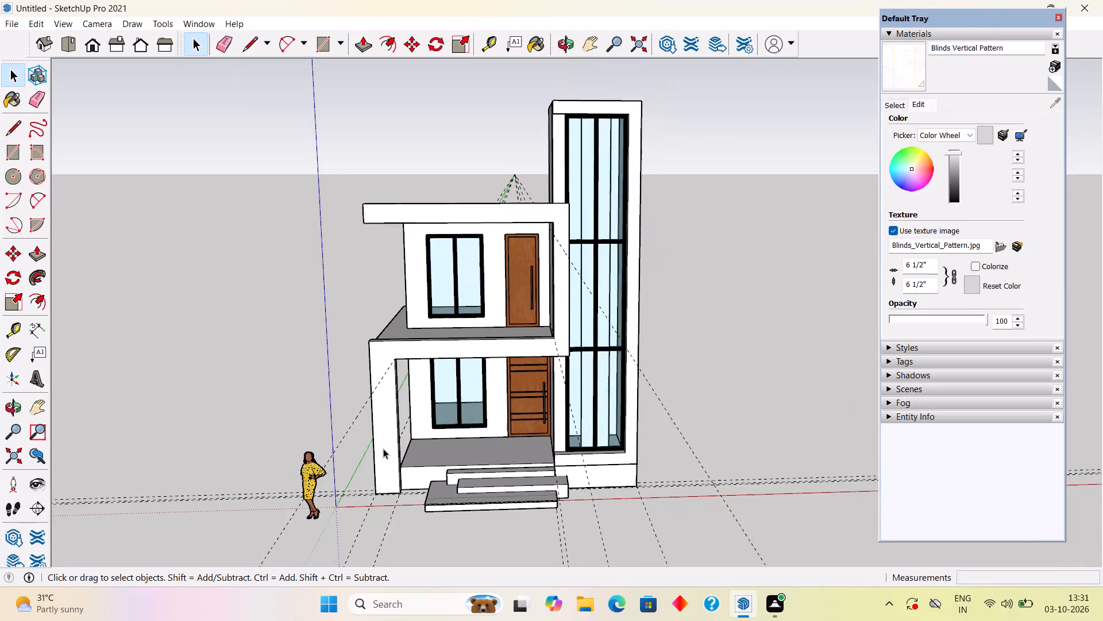
scroll(383, 448, down, 1)
middle_drag(384, 485, 499, 469)
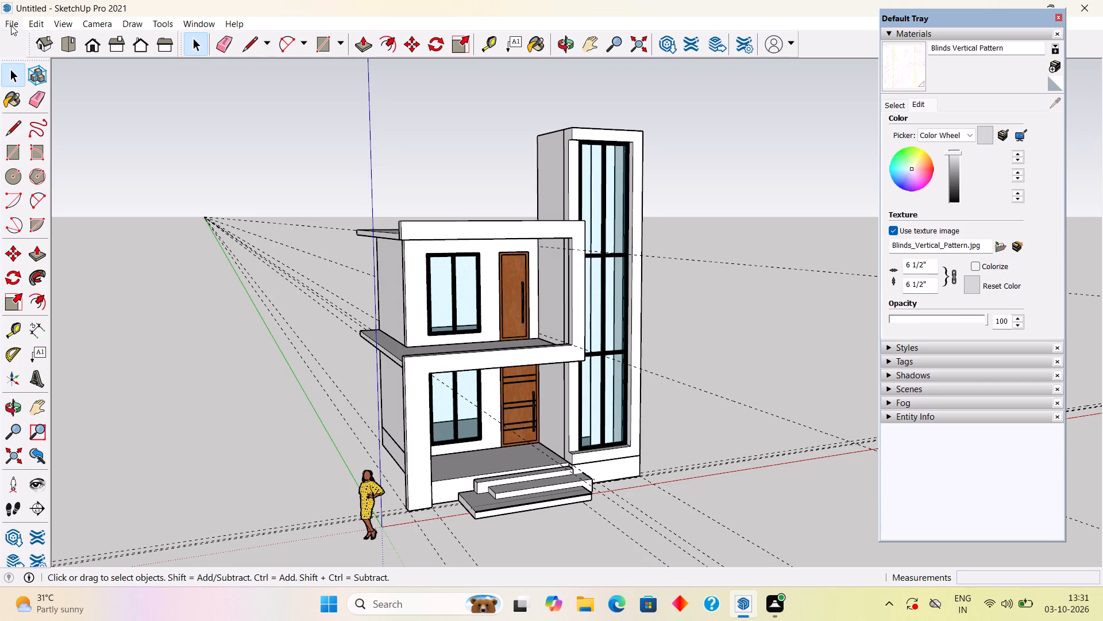
click(32, 22)
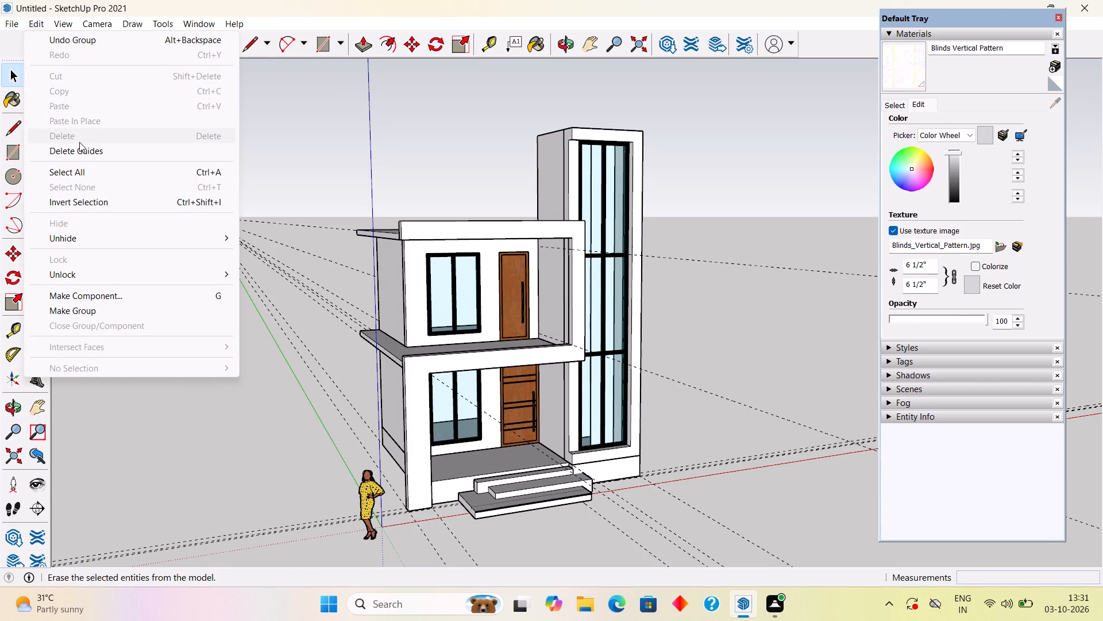
click(82, 150)
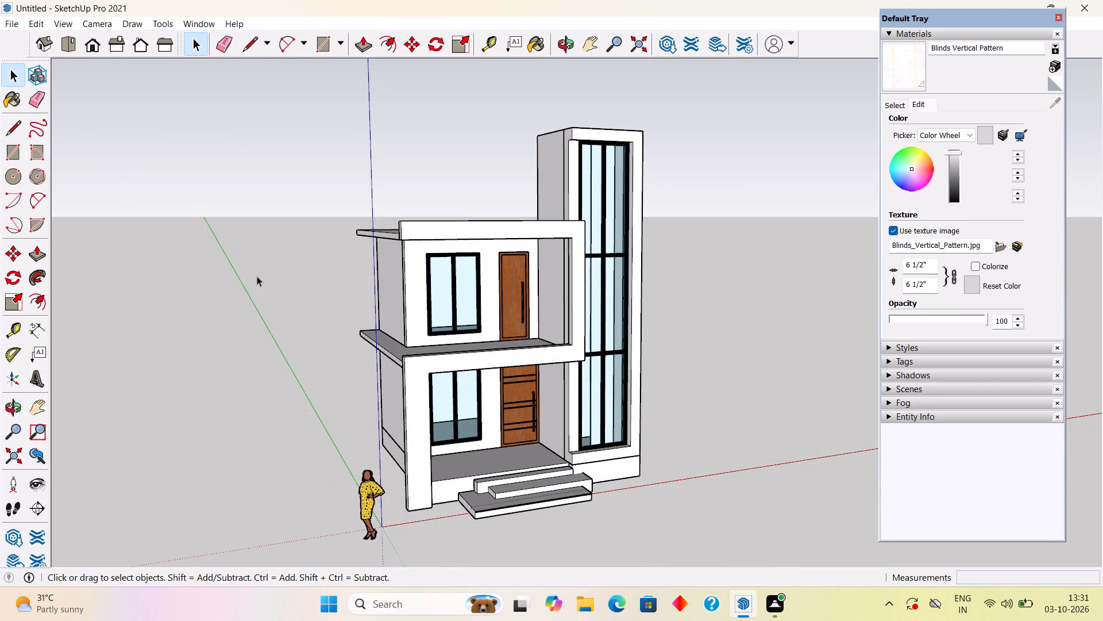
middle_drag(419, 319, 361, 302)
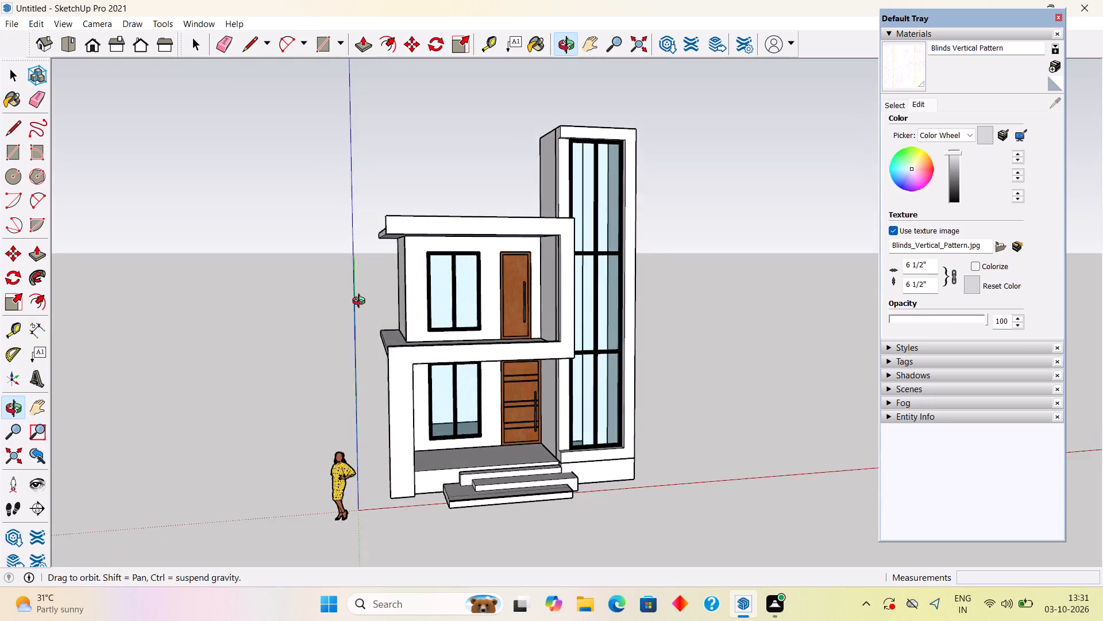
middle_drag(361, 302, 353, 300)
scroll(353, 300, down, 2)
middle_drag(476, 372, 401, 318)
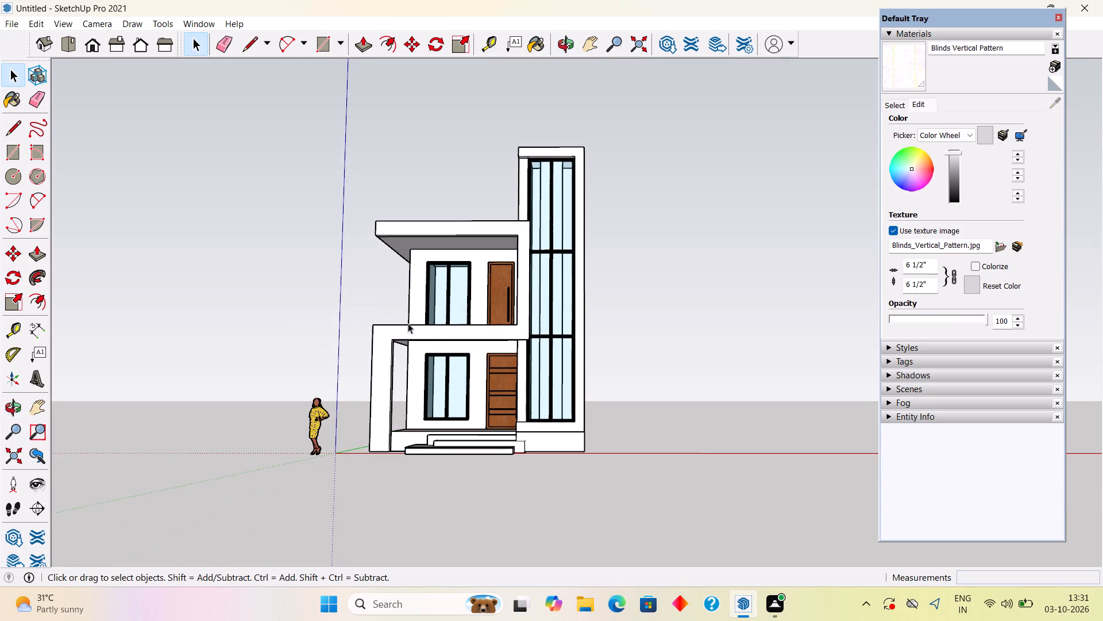
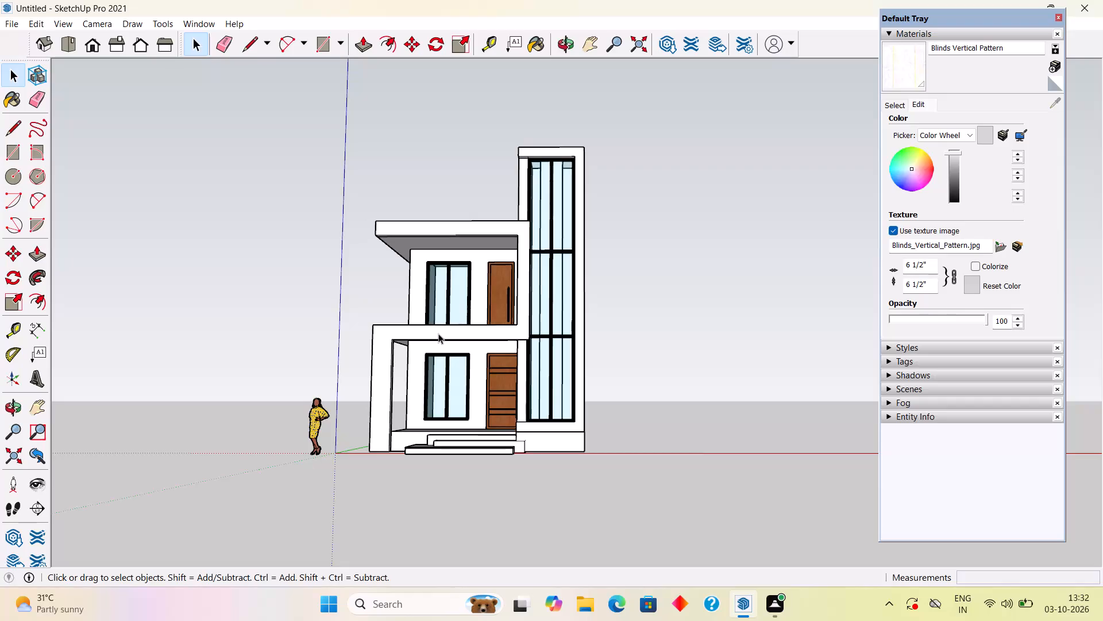
Examine the house from above and from its front corner, covering the roof slab, first-floor balcony and glazed tower.
scroll(438, 333, up, 4)
middle_drag(434, 289, 433, 463)
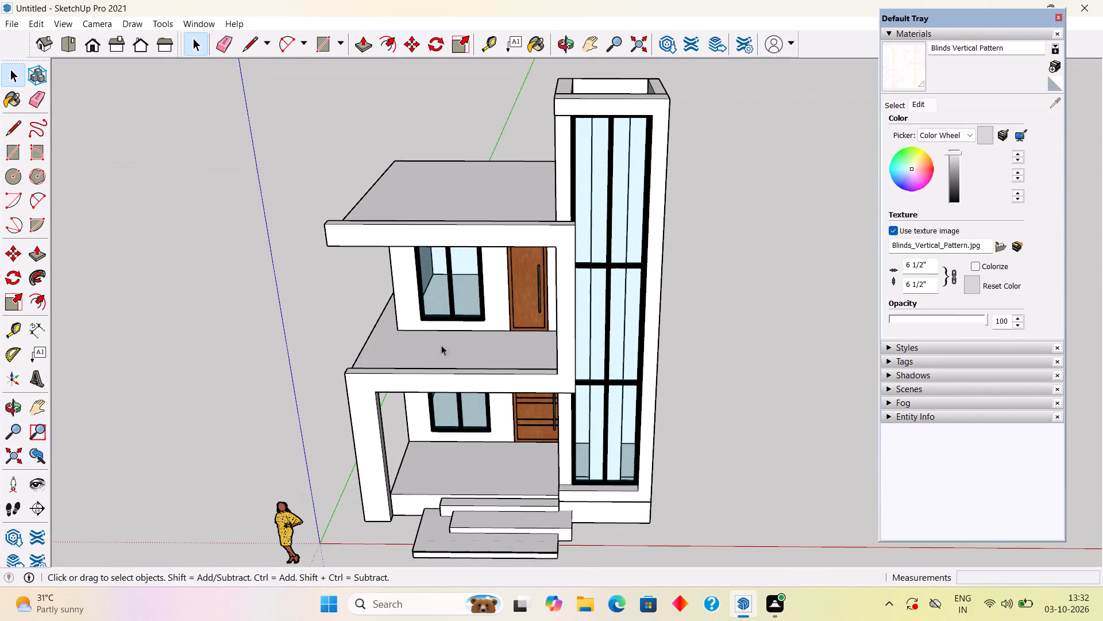
scroll(431, 322, up, 1)
middle_drag(431, 322, 651, 381)
middle_drag(513, 329, 554, 329)
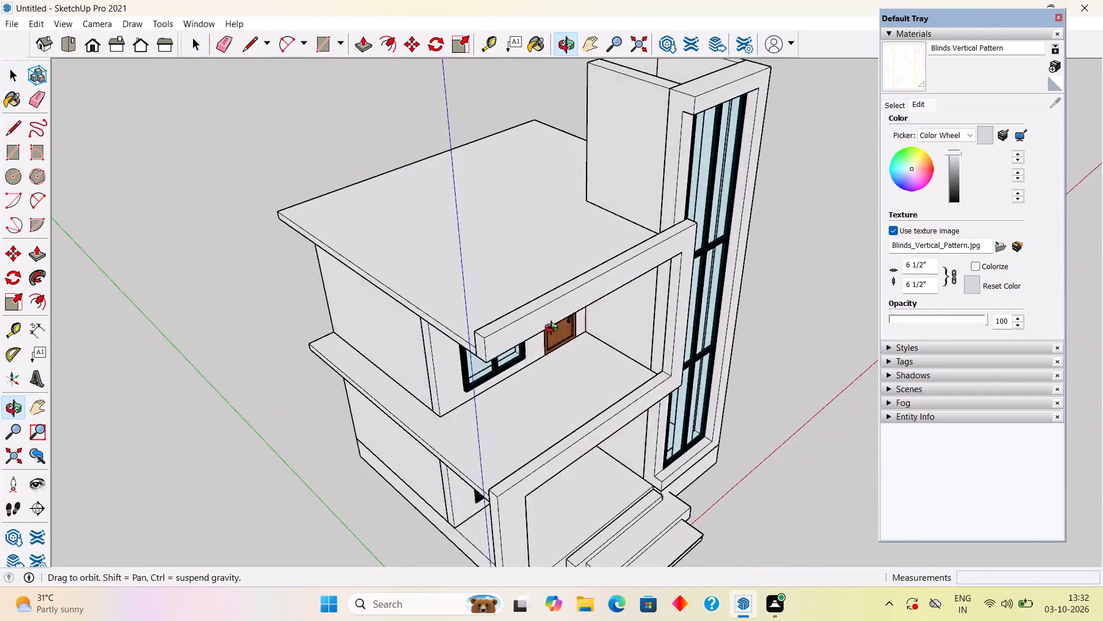
middle_drag(554, 329, 545, 315)
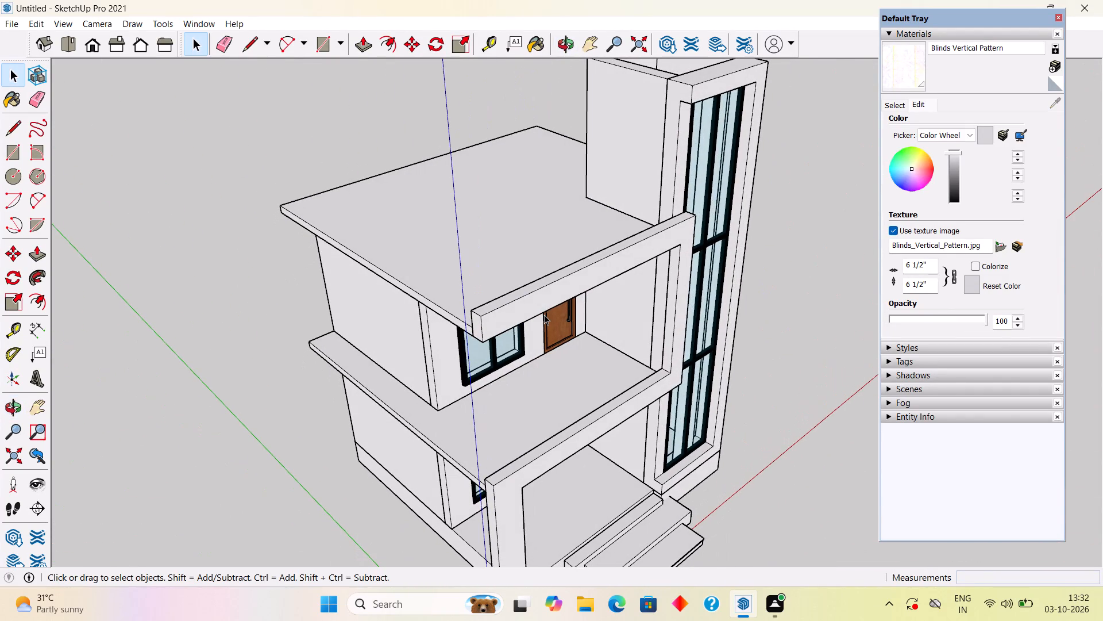
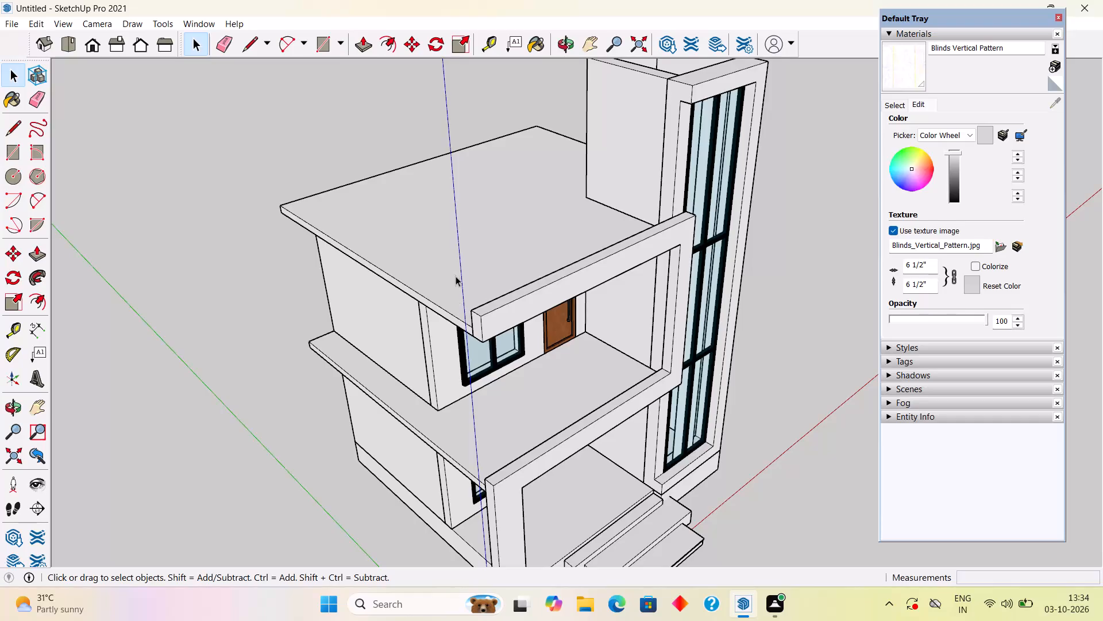
Place vertical guides along both edges of the first-floor front wall's exposed end and along the balcony window's nearest outer edge.
middle_drag(458, 287, 583, 262)
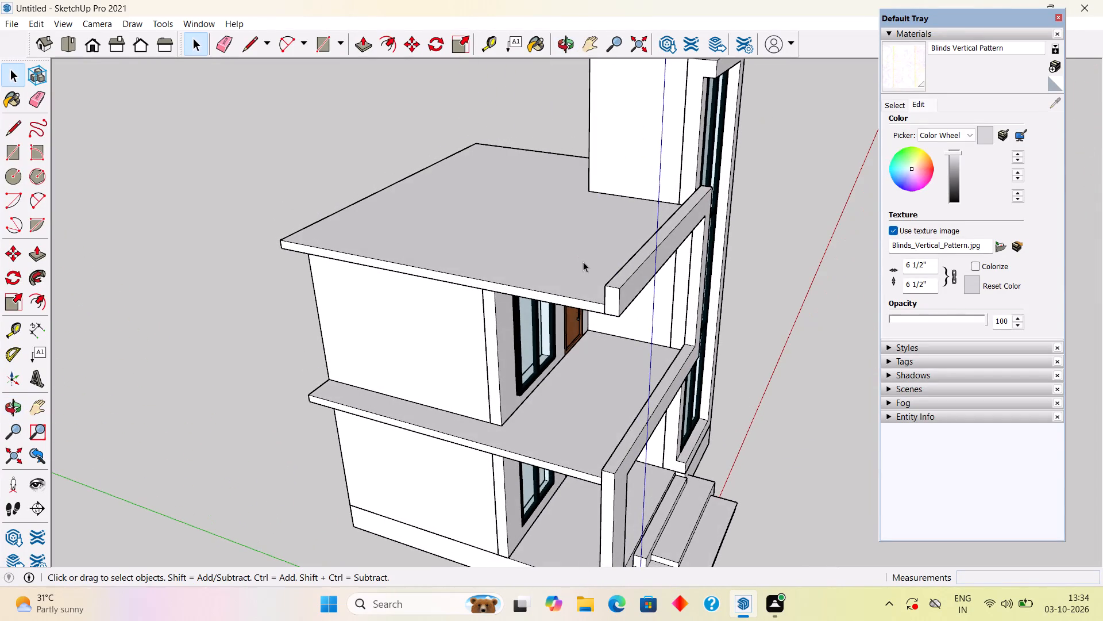
scroll(514, 313, up, 5)
scroll(461, 302, up, 5)
middle_drag(464, 283, 493, 260)
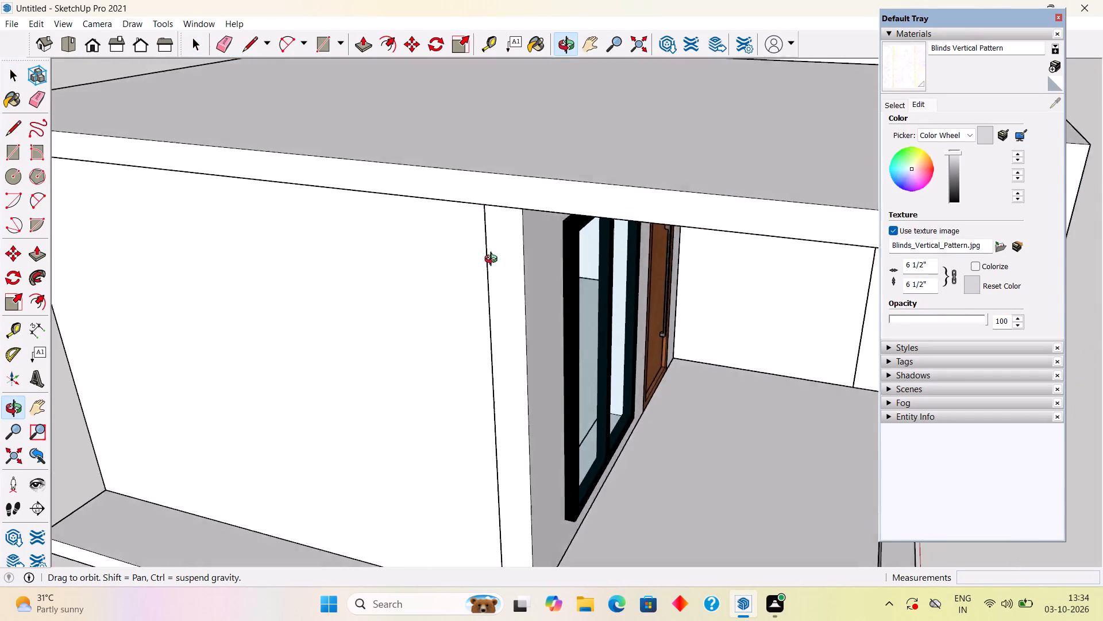
middle_drag(493, 260, 549, 229)
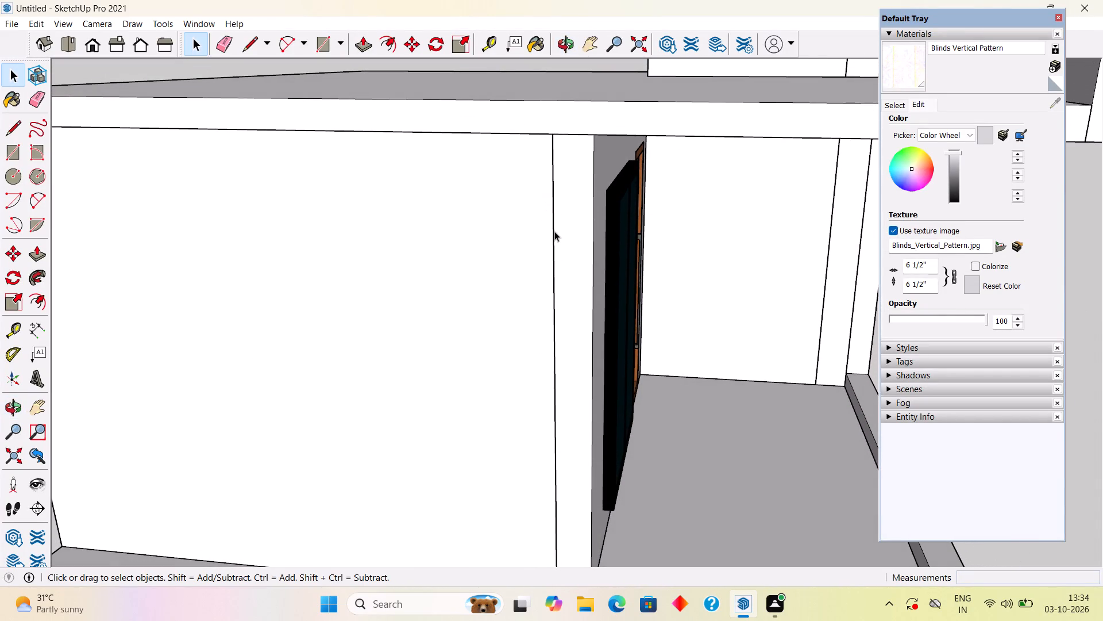
key(t)
double_click(554, 231)
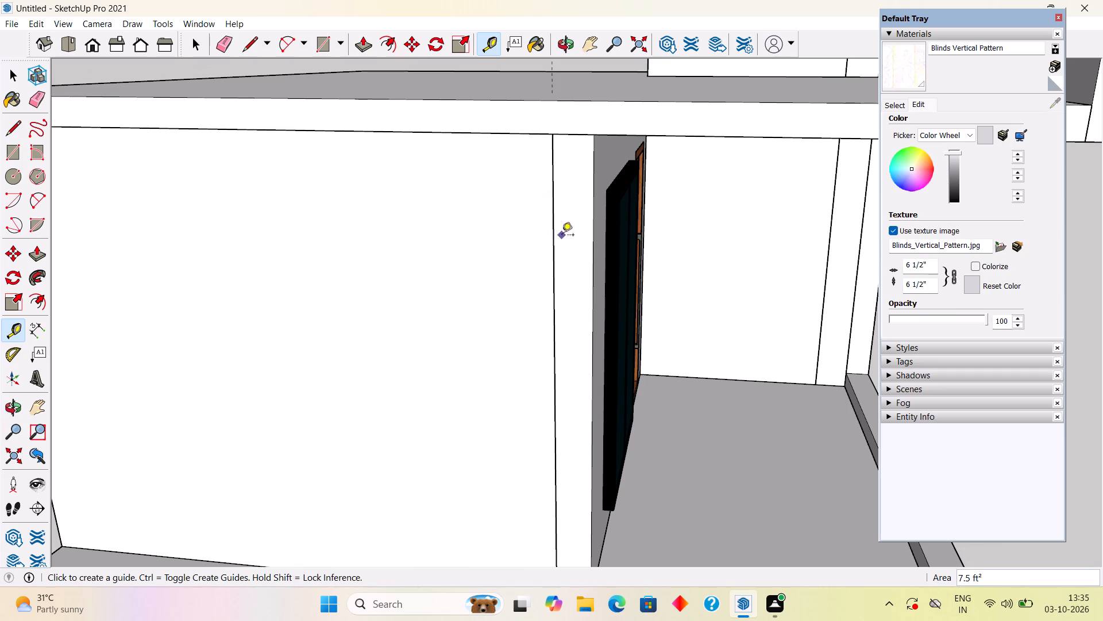
double_click(595, 252)
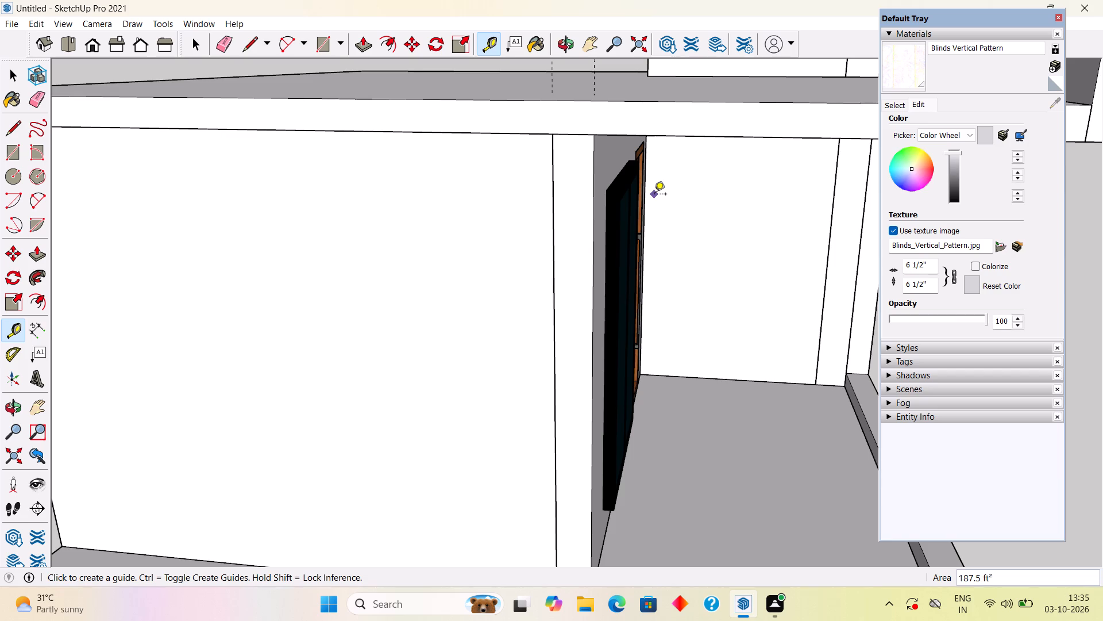
middle_drag(630, 186, 427, 201)
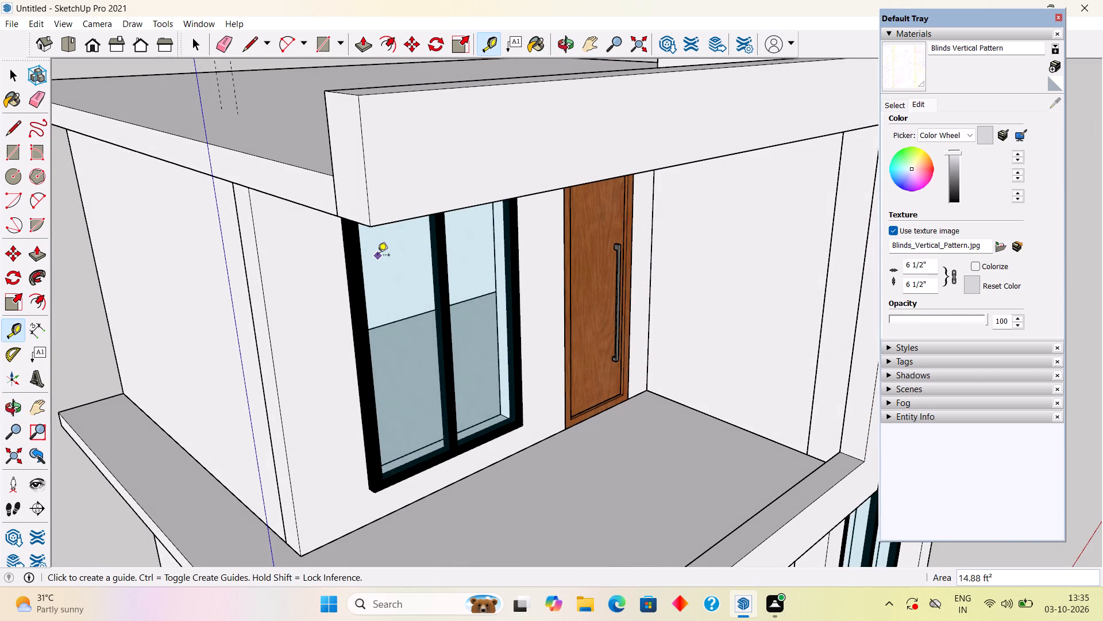
click(351, 308)
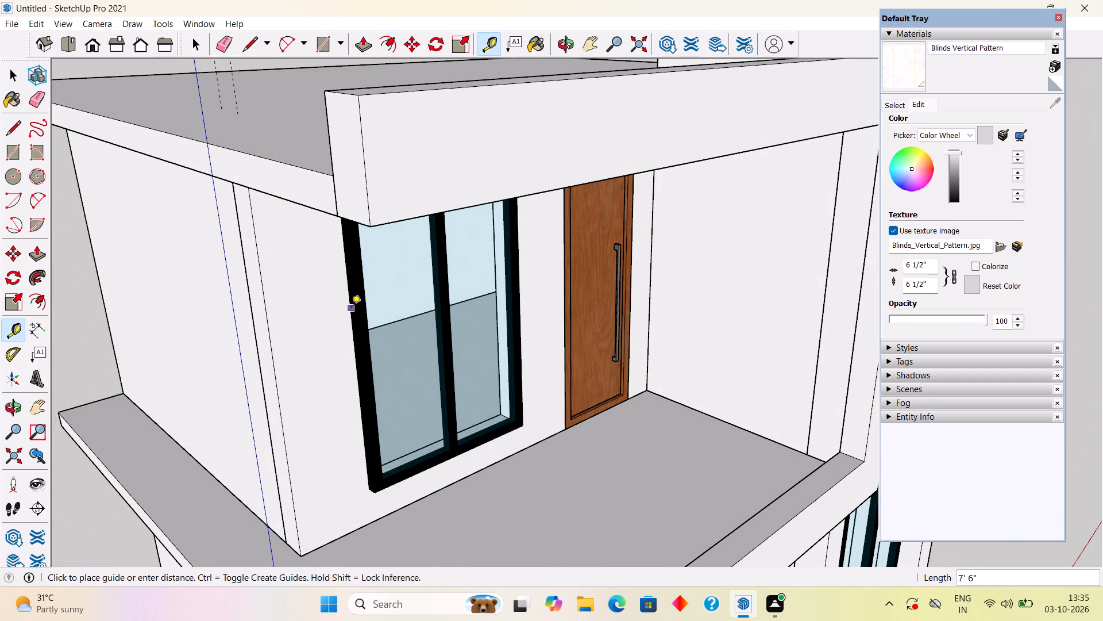
click(351, 308)
key(space)
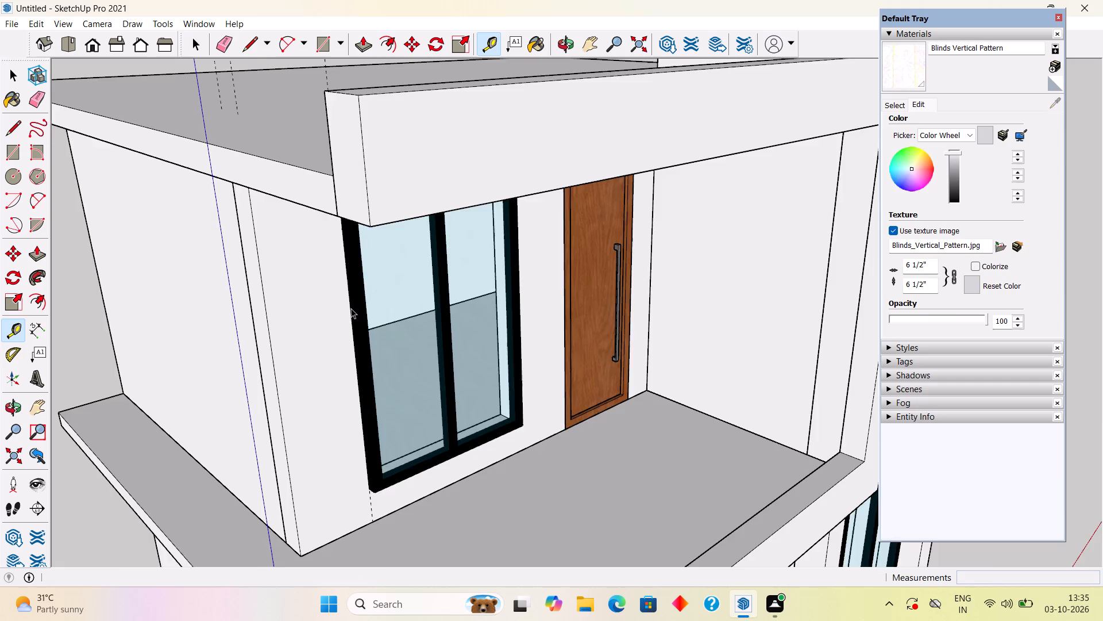
Measure the distance from the first-floor balcony's front parapet to the front wall's outer corner.
scroll(351, 308, down, 10)
middle_drag(411, 284, 269, 367)
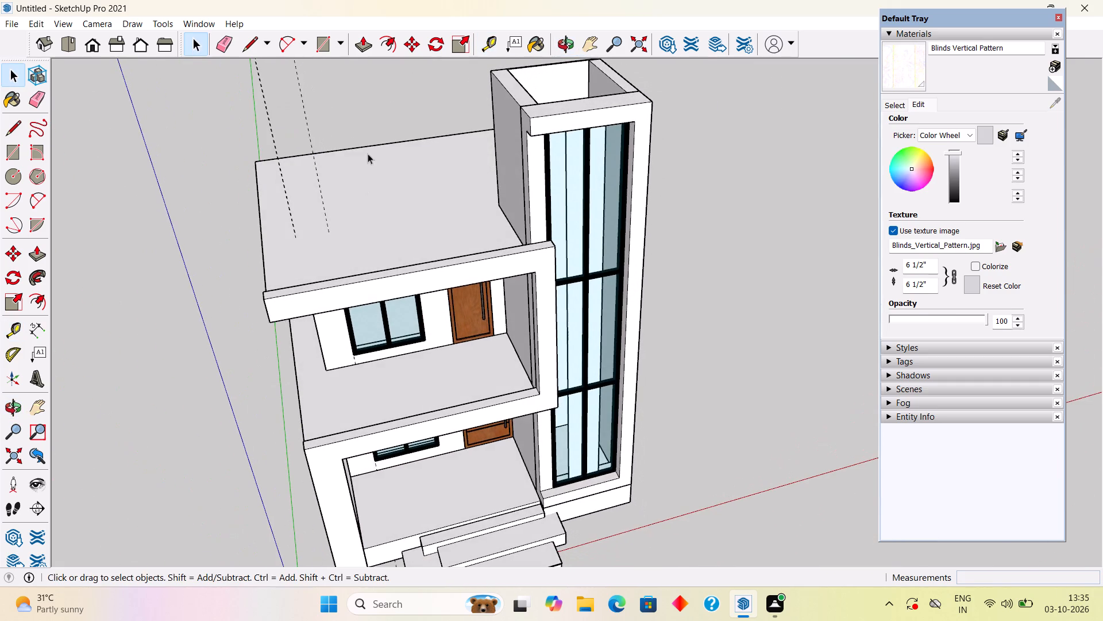
middle_drag(371, 153, 523, 85)
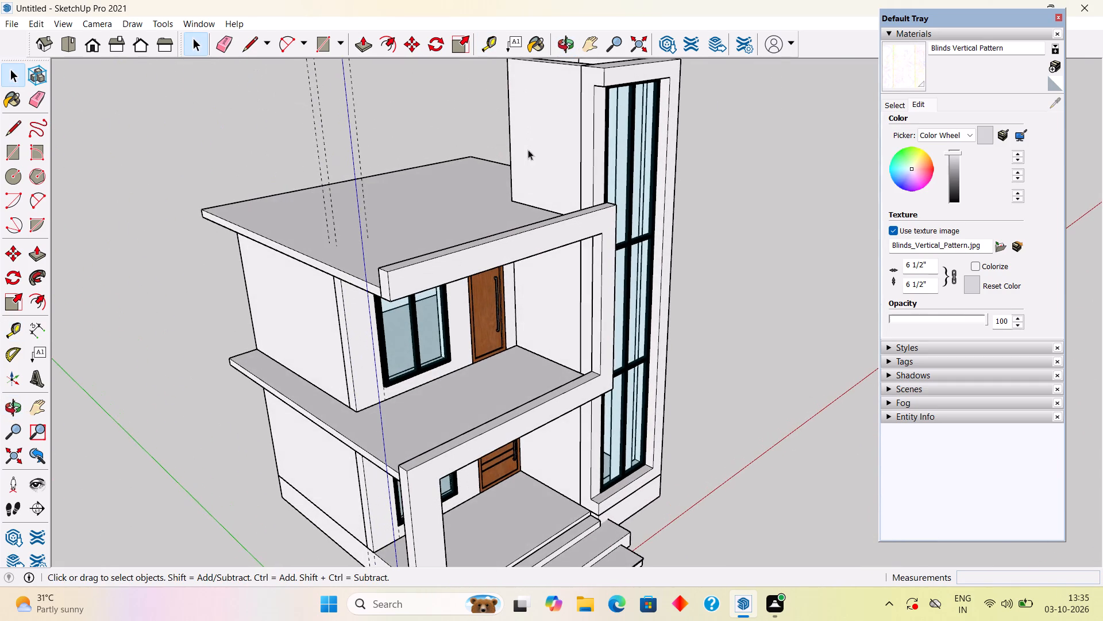
scroll(478, 316, up, 4)
middle_drag(510, 346, 574, 326)
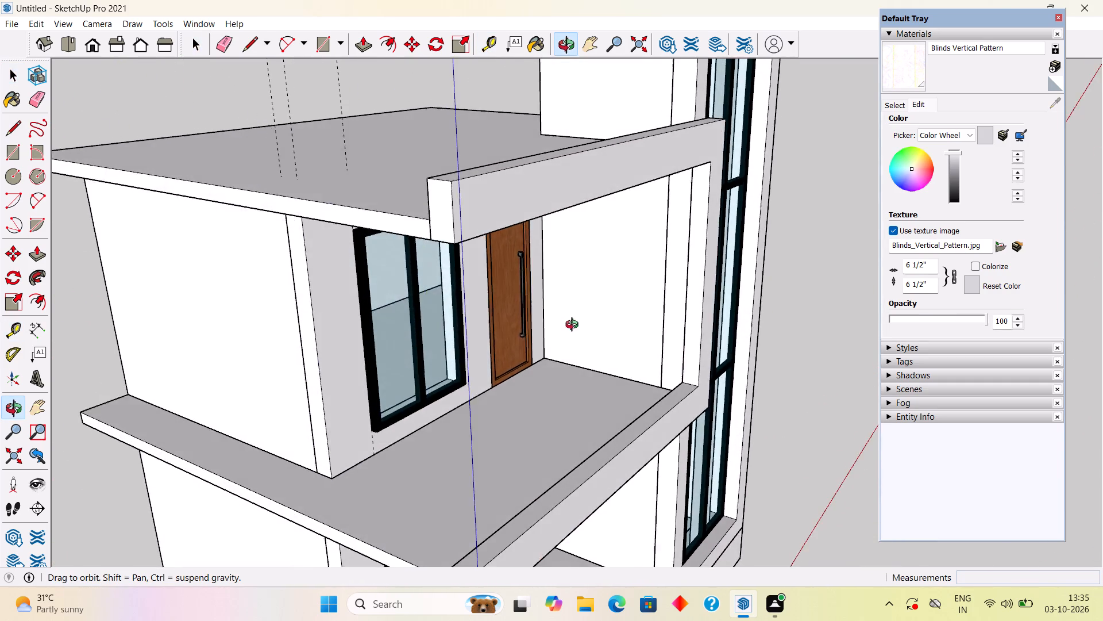
middle_drag(574, 326, 685, 316)
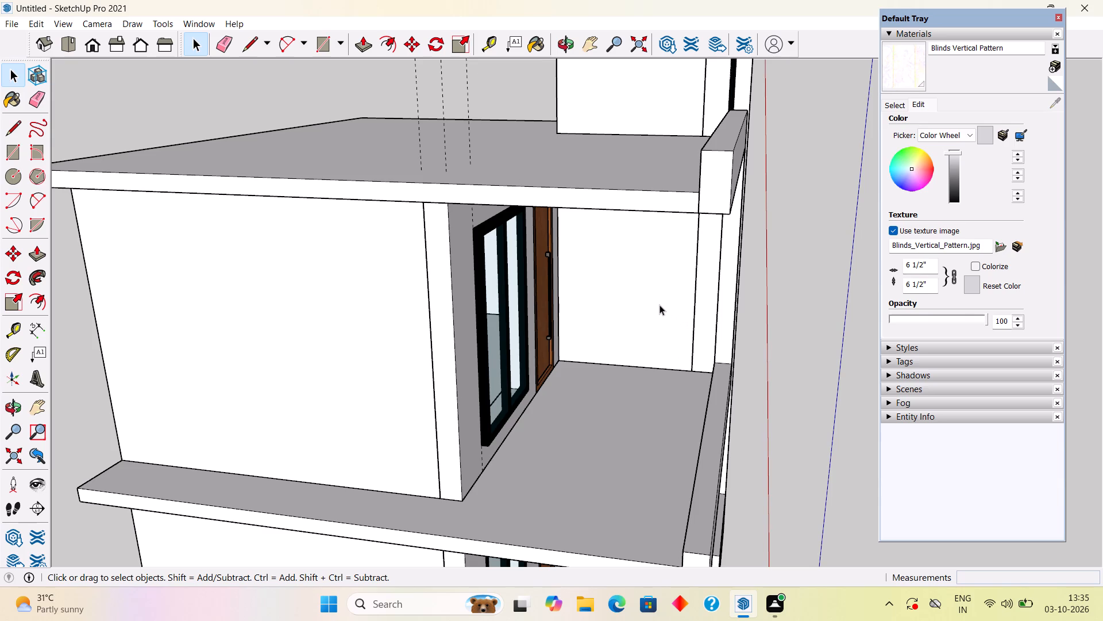
key(t)
scroll(666, 353, down, 1)
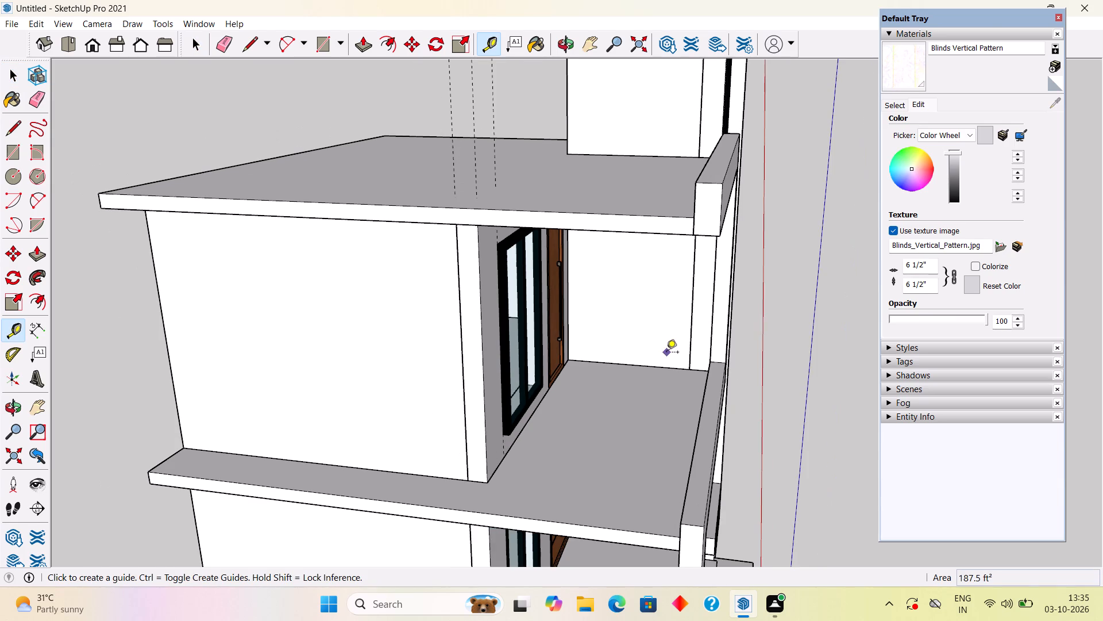
middle_click(666, 353)
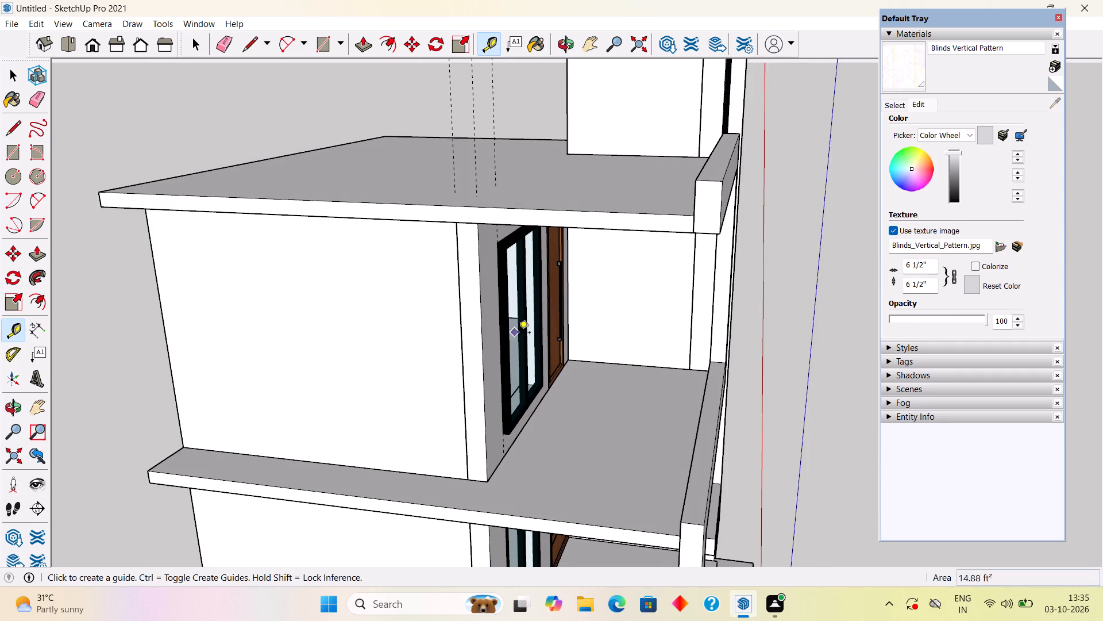
middle_drag(560, 361, 732, 389)
scroll(755, 421, up, 5)
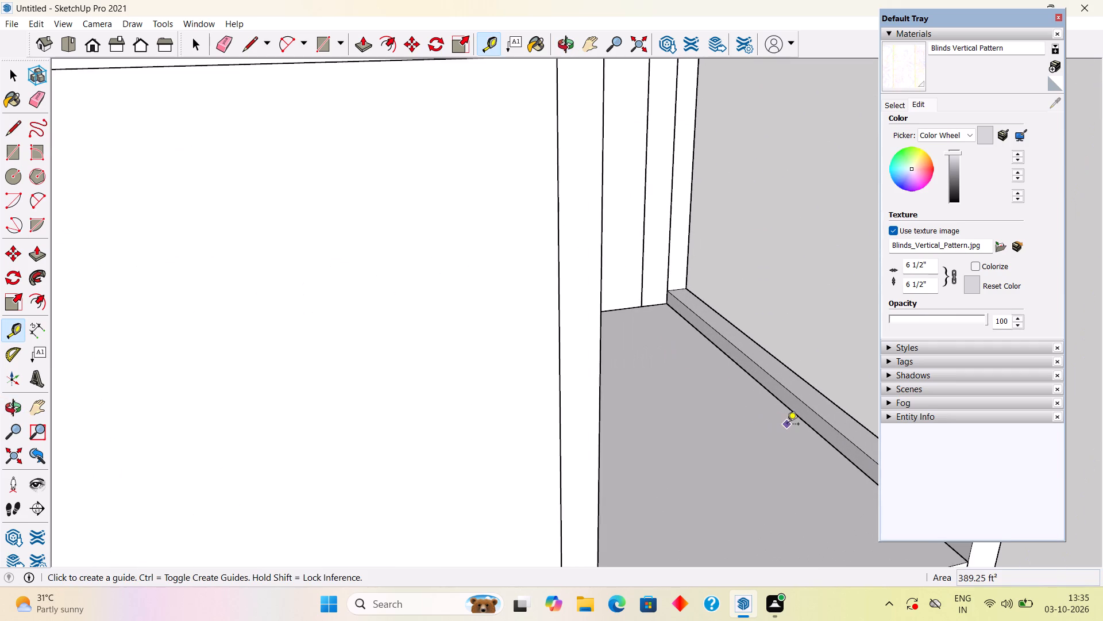
scroll(787, 425, up, 1)
click(799, 415)
scroll(660, 451, down, 9)
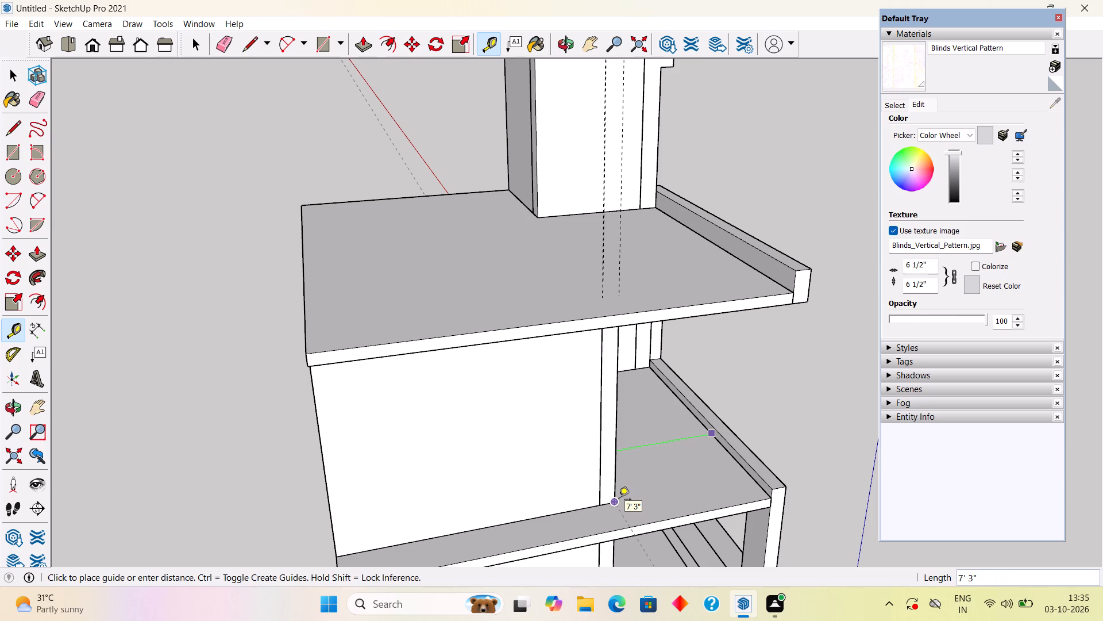
key(space)
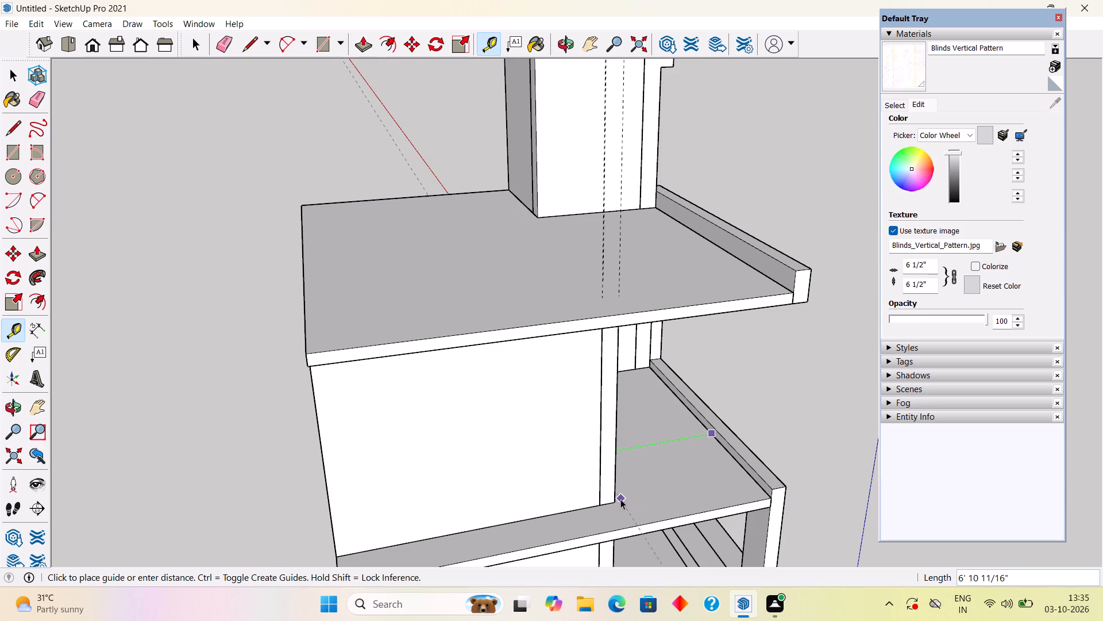
Place a guide on the roof slab 7'3" behind the inner edge of the front parapet beam.
middle_drag(742, 330, 719, 447)
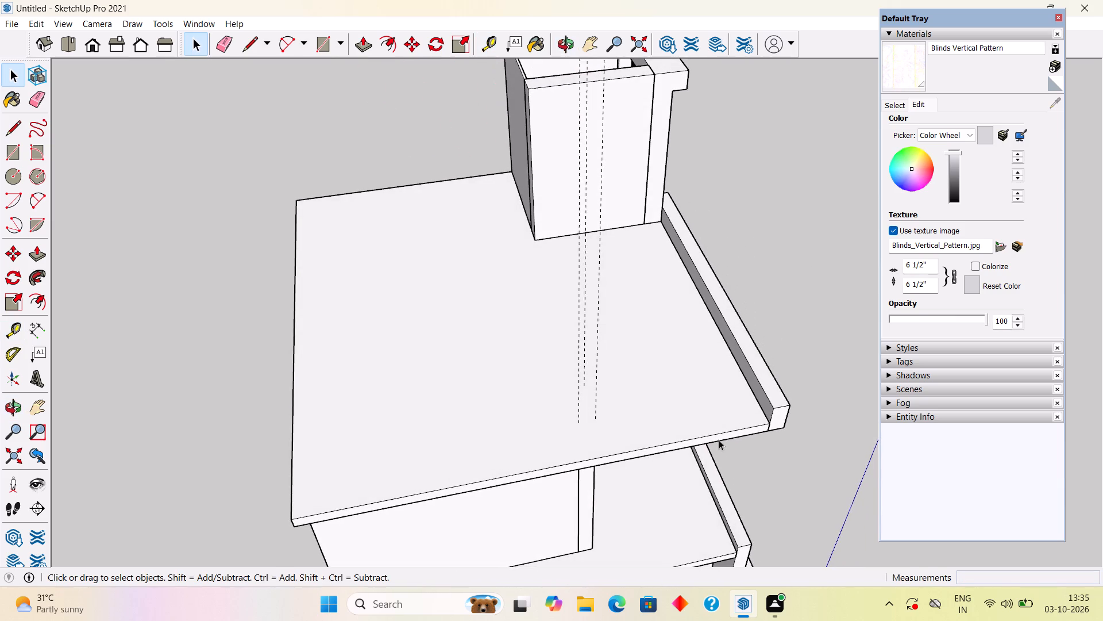
scroll(727, 376, up, 7)
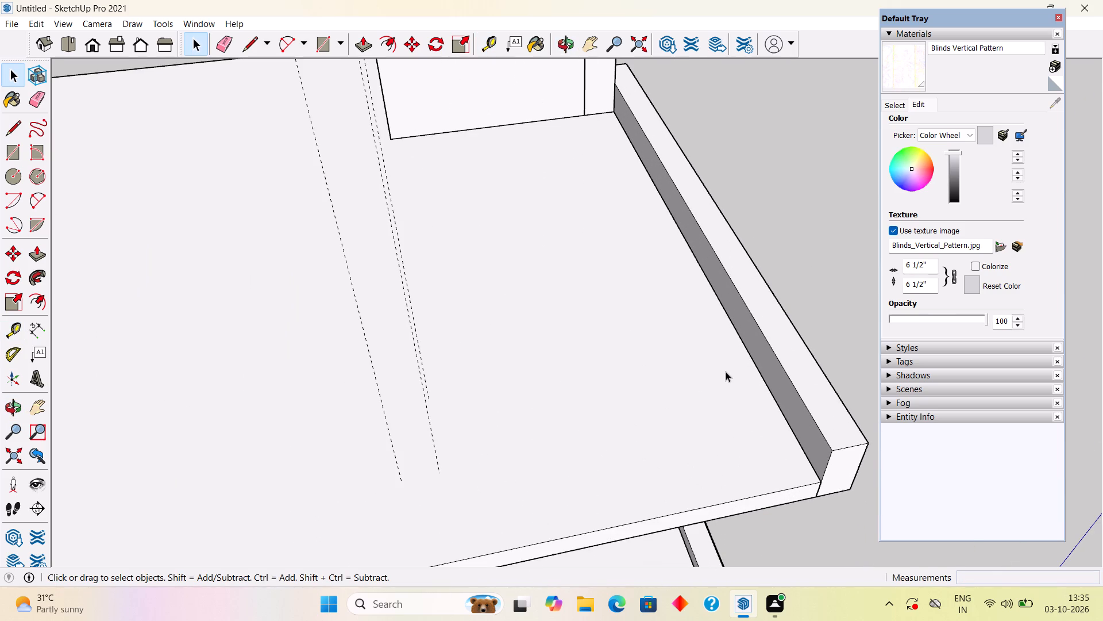
key(t)
click(750, 347)
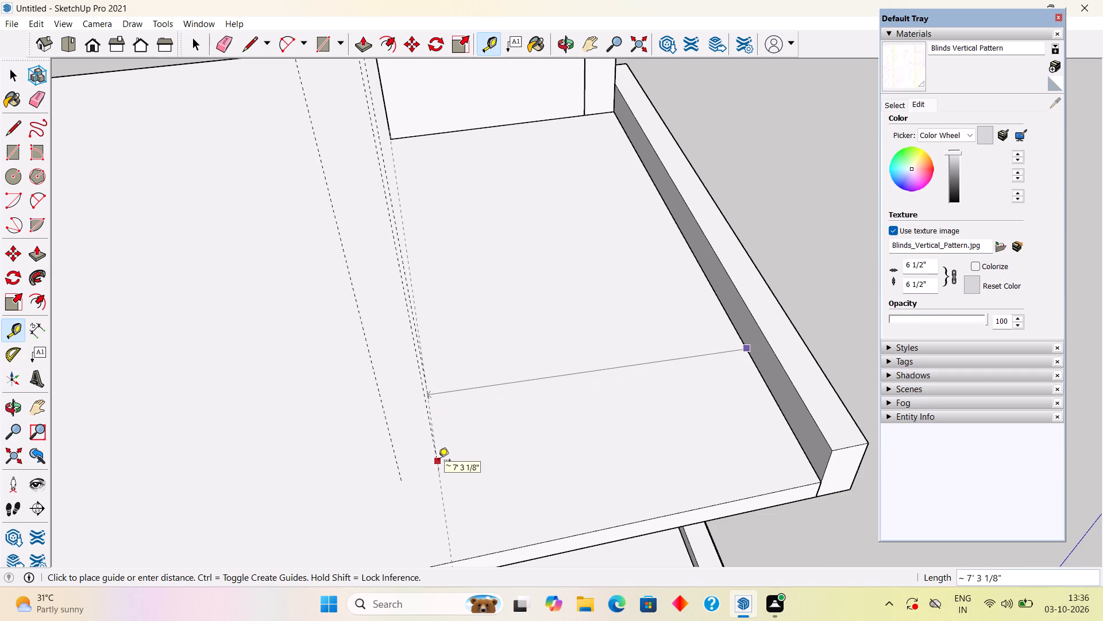
text(7'3")
key(Return)
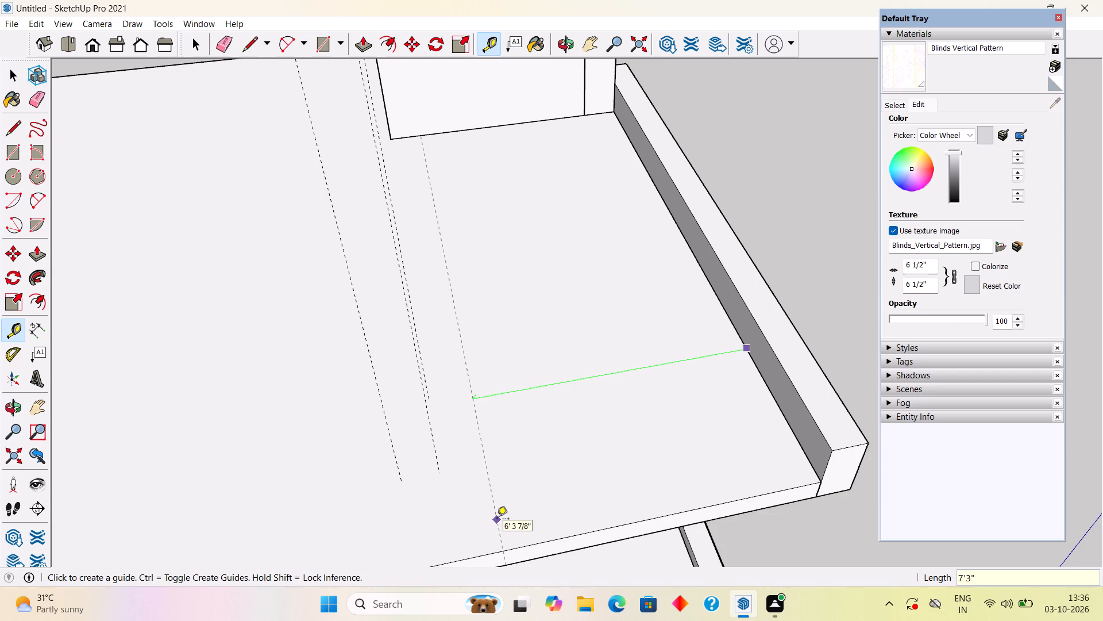
key(space)
Place a second parallel guide on the roof slab, 9" behind the first, matching the front wall's thickness.
middle_drag(407, 527, 164, 485)
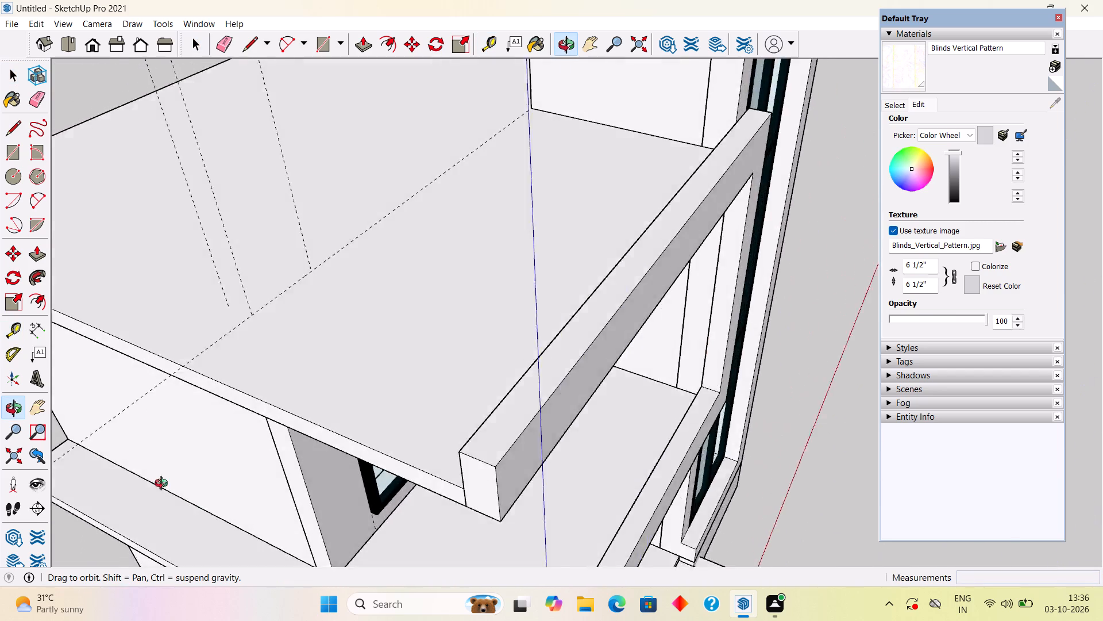
middle_drag(164, 485, 137, 473)
middle_drag(222, 313, 503, 312)
middle_drag(564, 293, 546, 256)
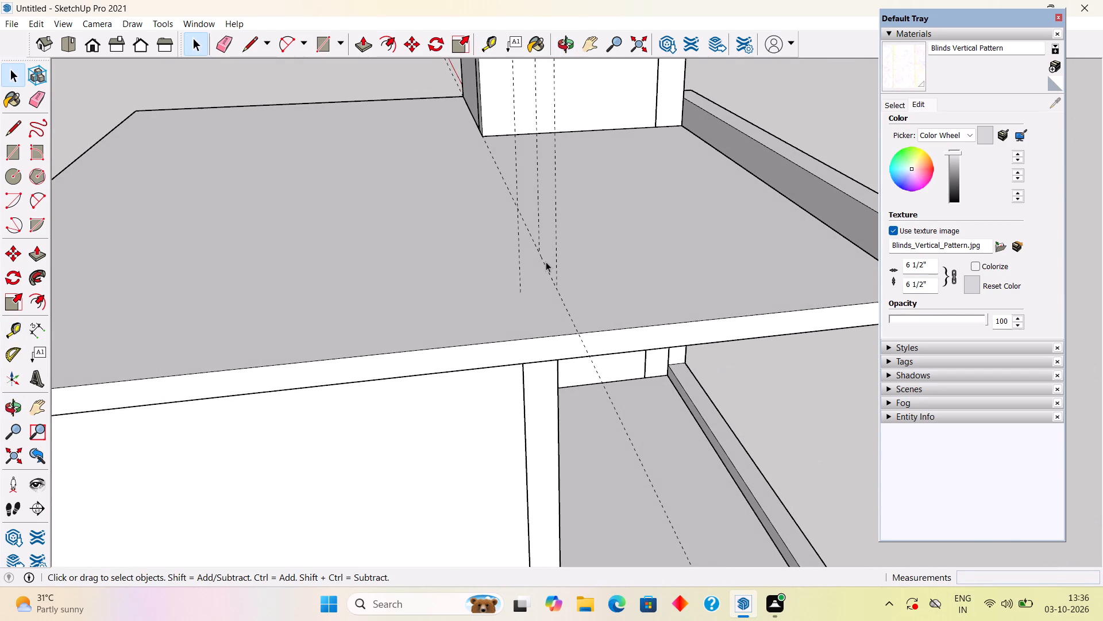
key(t)
click(547, 266)
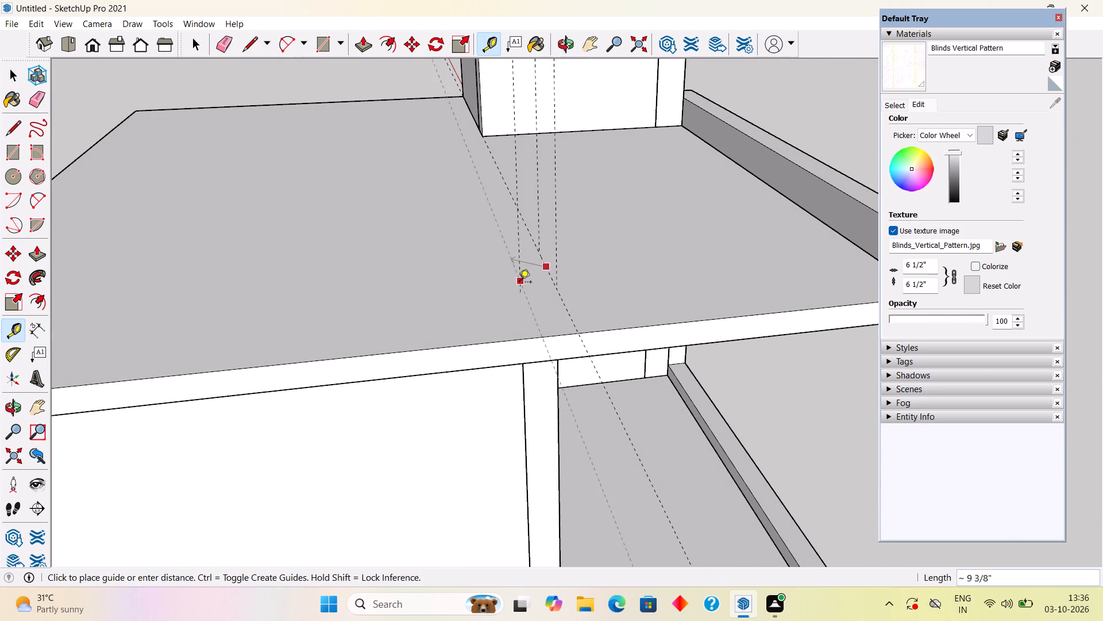
click(522, 293)
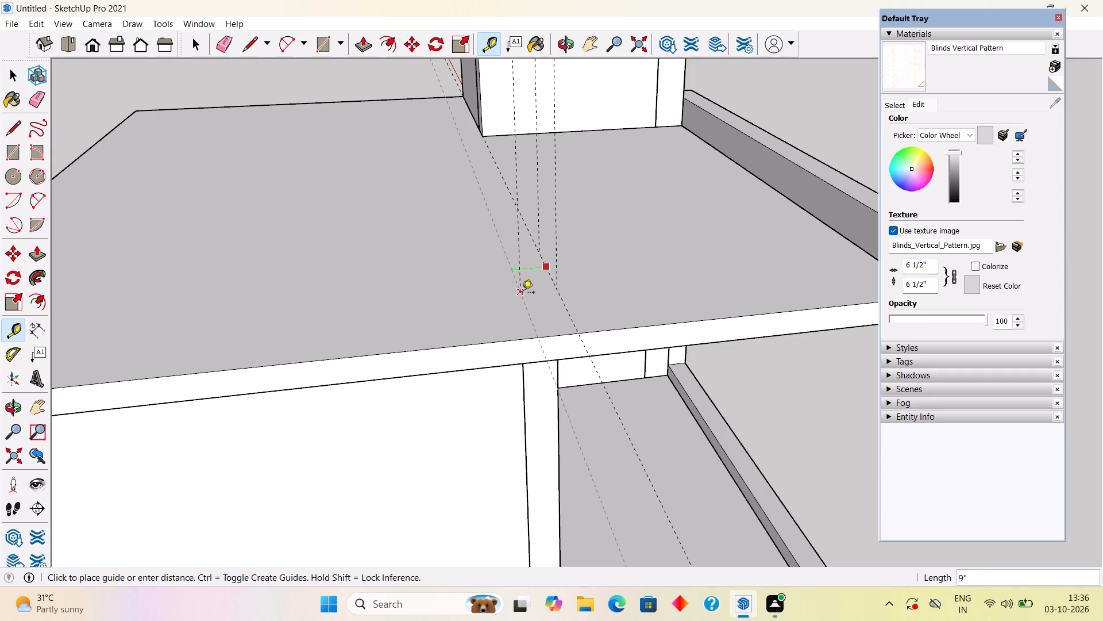
key(space)
Draw a 2' by 9" rectangle on the roof slab between the guide intersections above the front wall's corner.
middle_drag(633, 291, 403, 329)
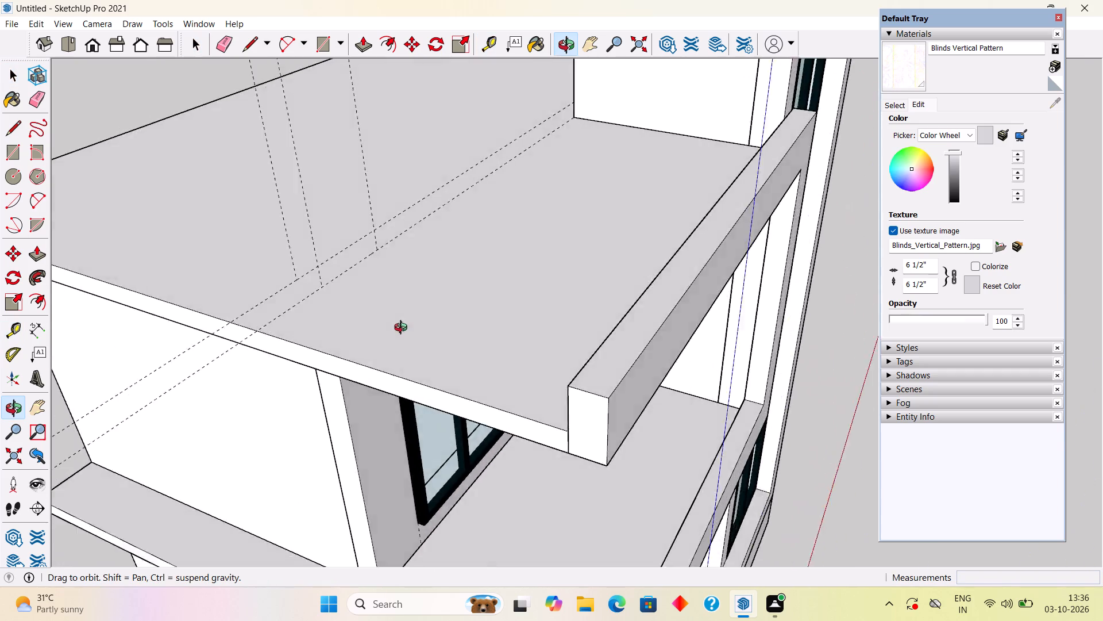
middle_drag(403, 329, 215, 315)
scroll(215, 315, down, 1)
middle_drag(329, 171, 297, 308)
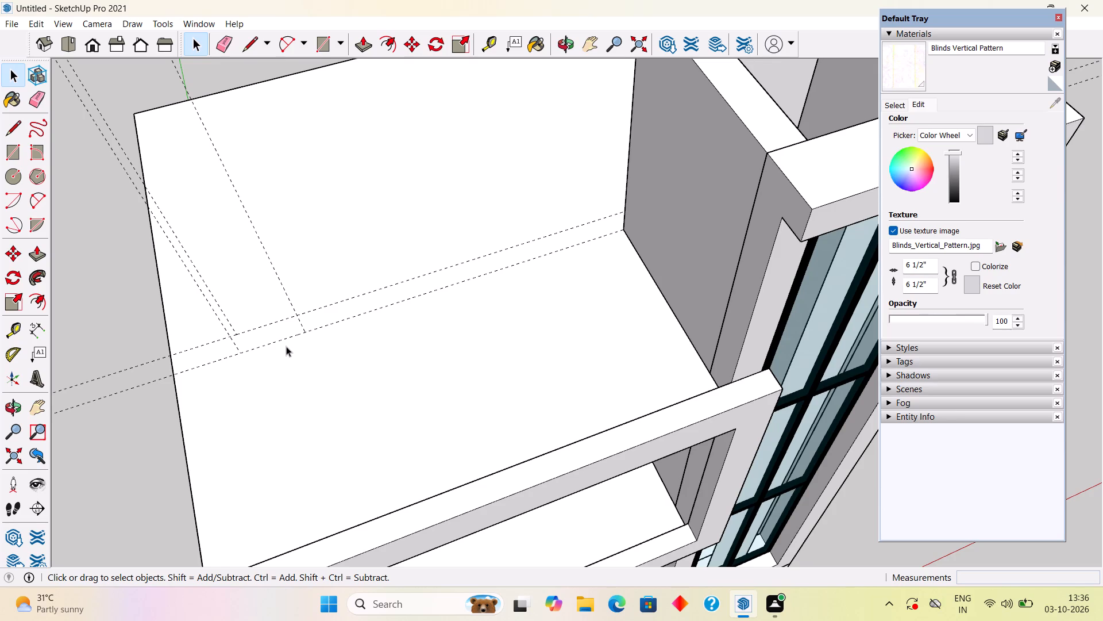
middle_drag(286, 346, 283, 390)
scroll(254, 371, up, 9)
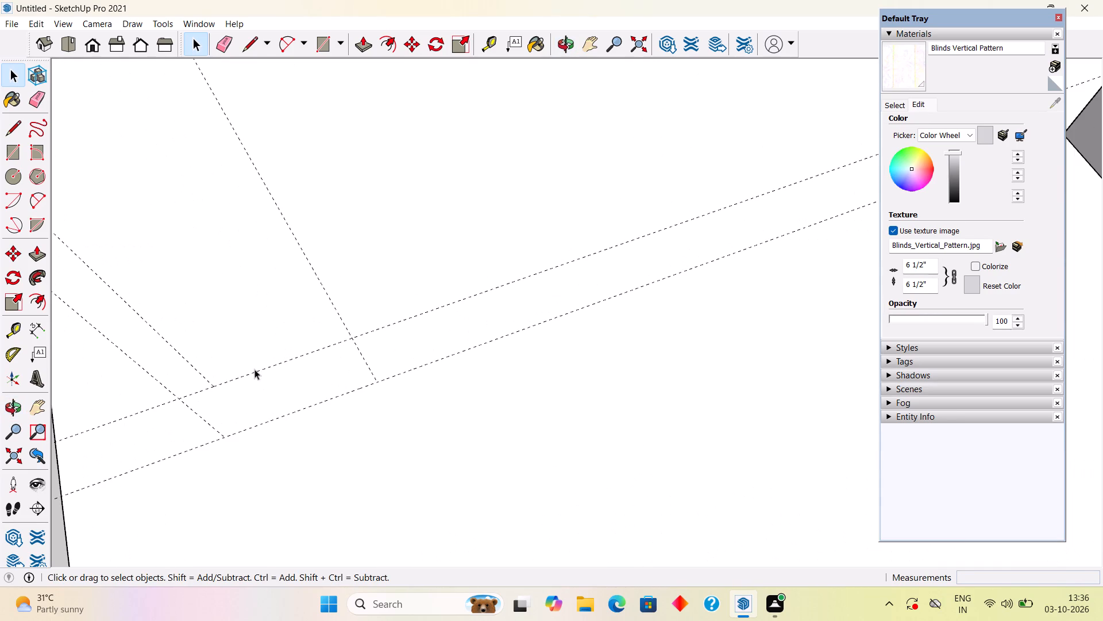
key(r)
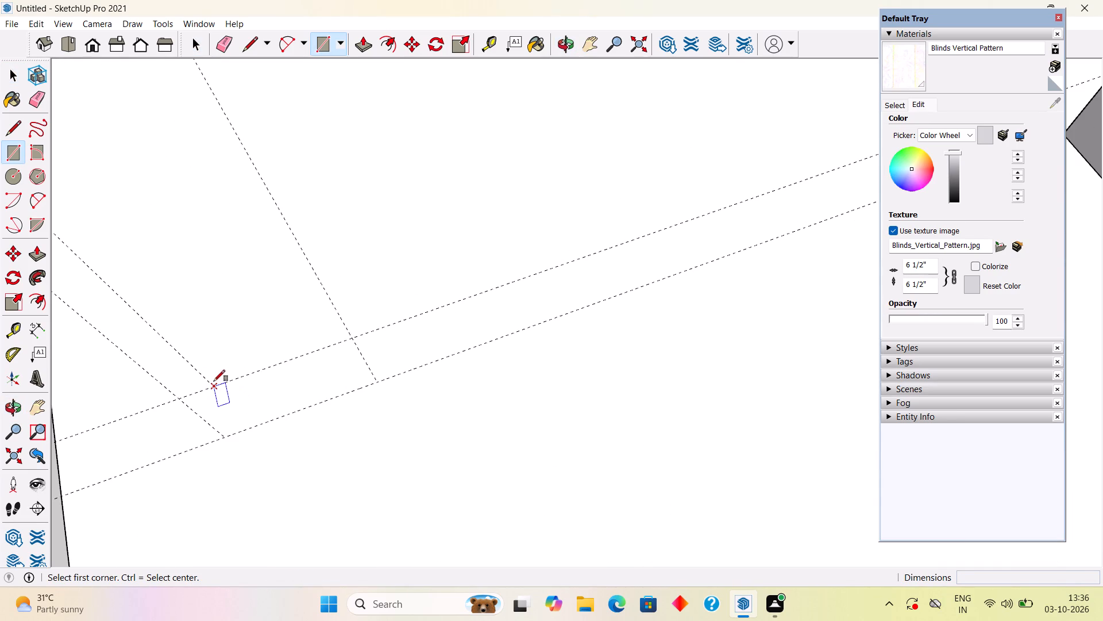
click(215, 382)
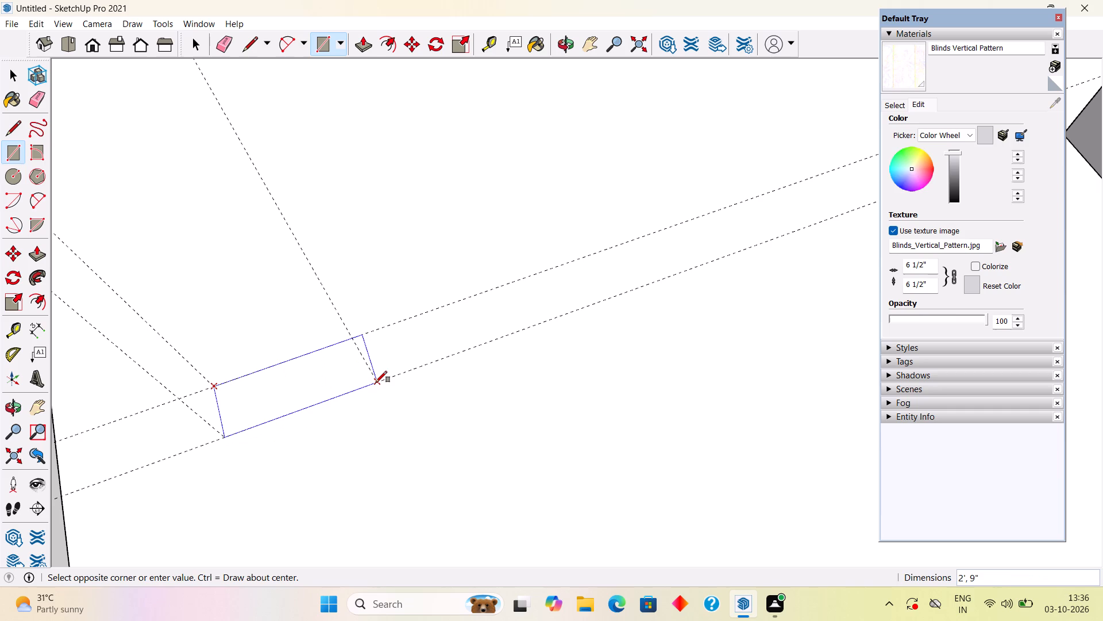
click(377, 382)
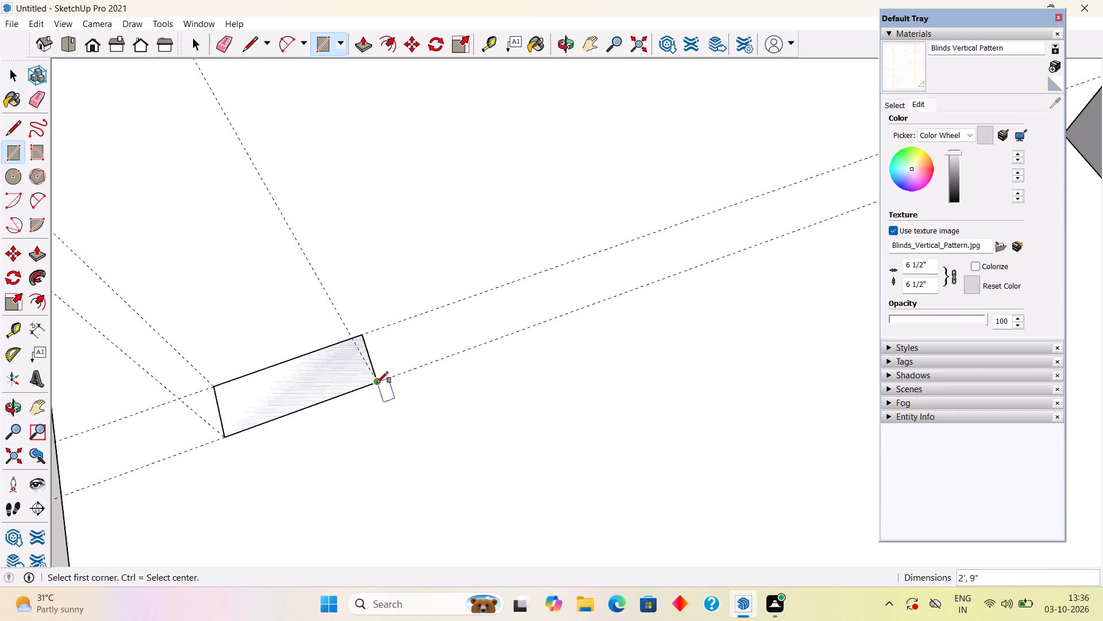
Examine the house from the front and the side, down to where the guides meet the ground-floor base.
middle_drag(353, 427, 360, 392)
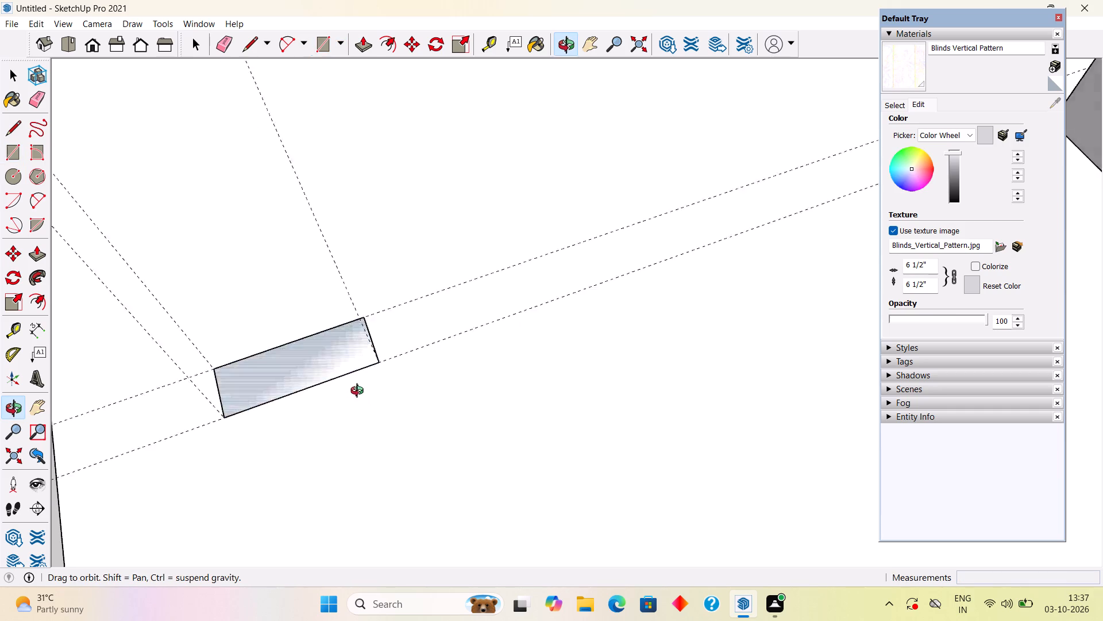
middle_drag(360, 392, 416, 170)
scroll(416, 169, down, 4)
scroll(385, 237, down, 20)
scroll(385, 237, down, 7)
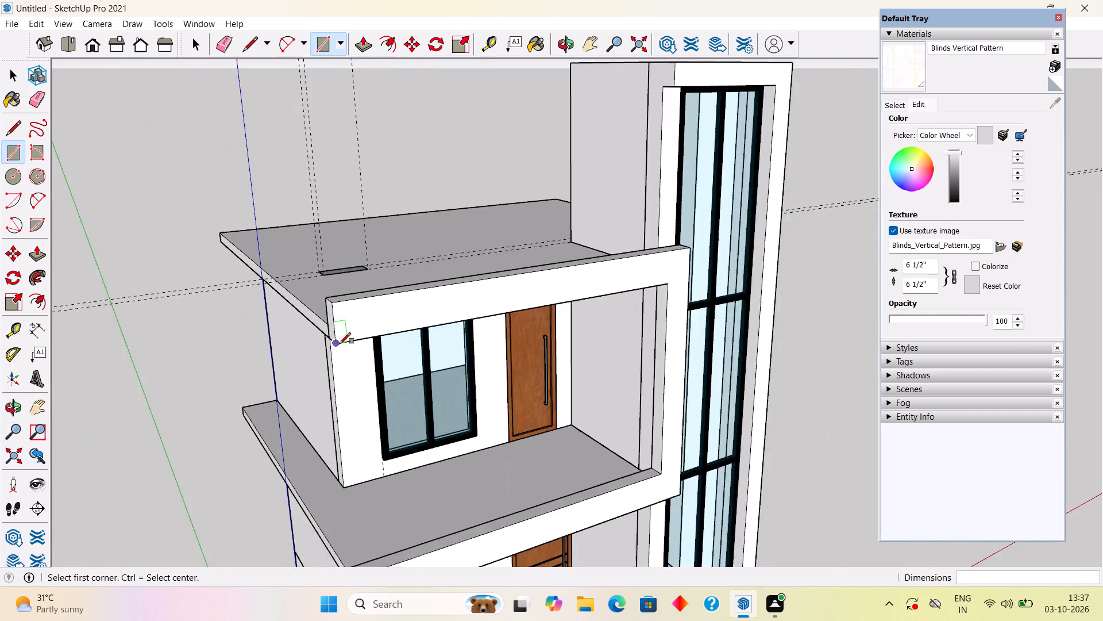
scroll(340, 344, down, 12)
middle_drag(349, 367, 254, 339)
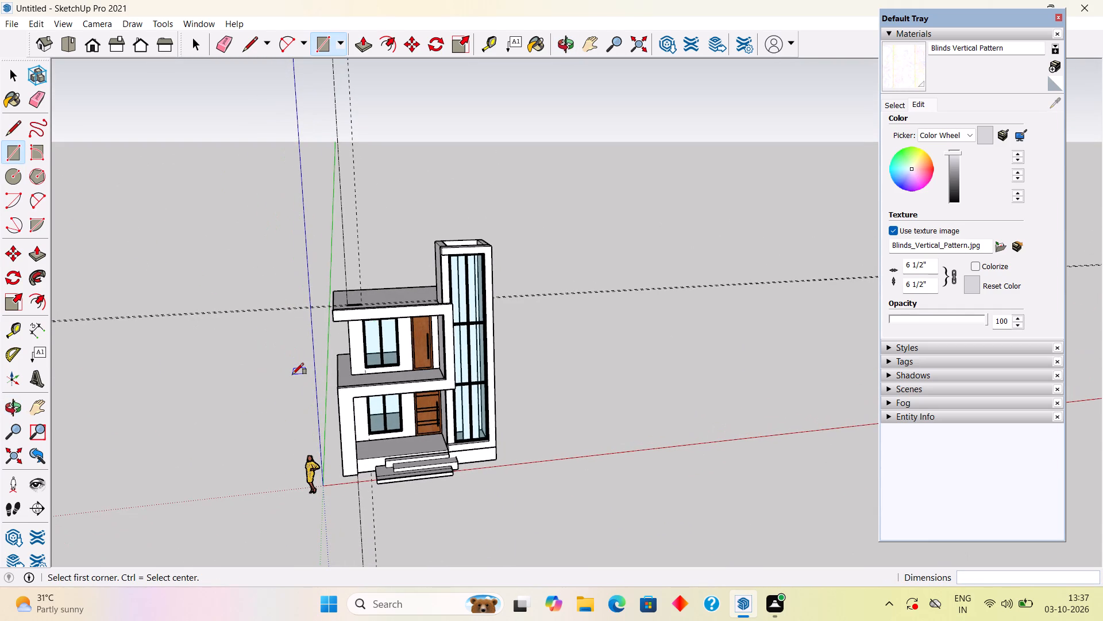
key(space)
middle_drag(304, 399, 754, 255)
scroll(670, 354, up, 6)
scroll(627, 411, up, 5)
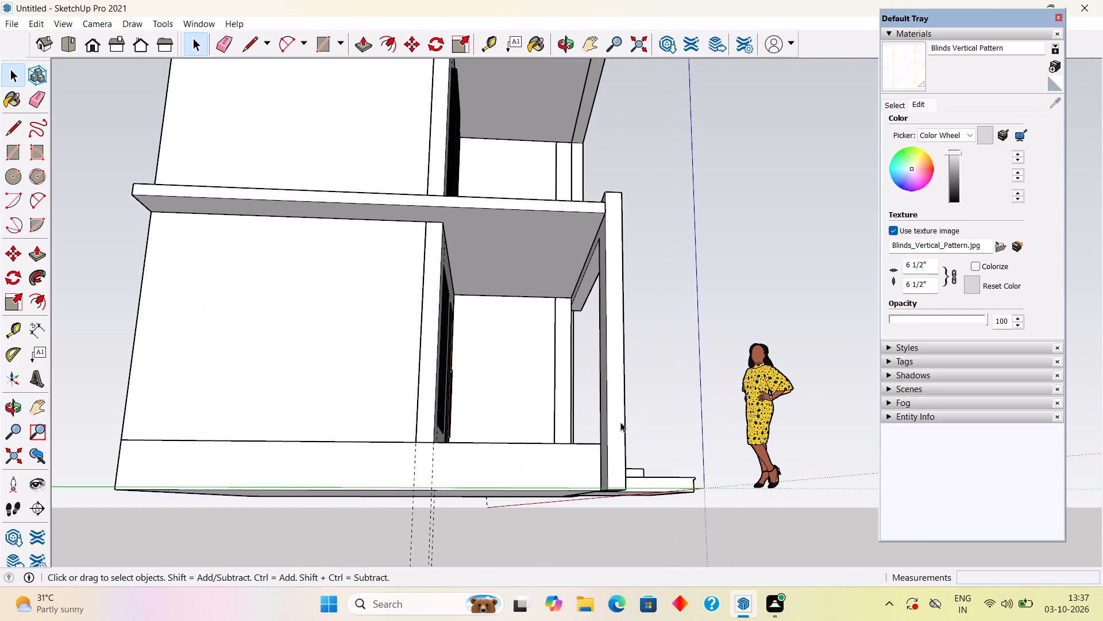
Push/Pull the outer side face of the front frame's ground-floor post outward by 1'.
triple_click(619, 427)
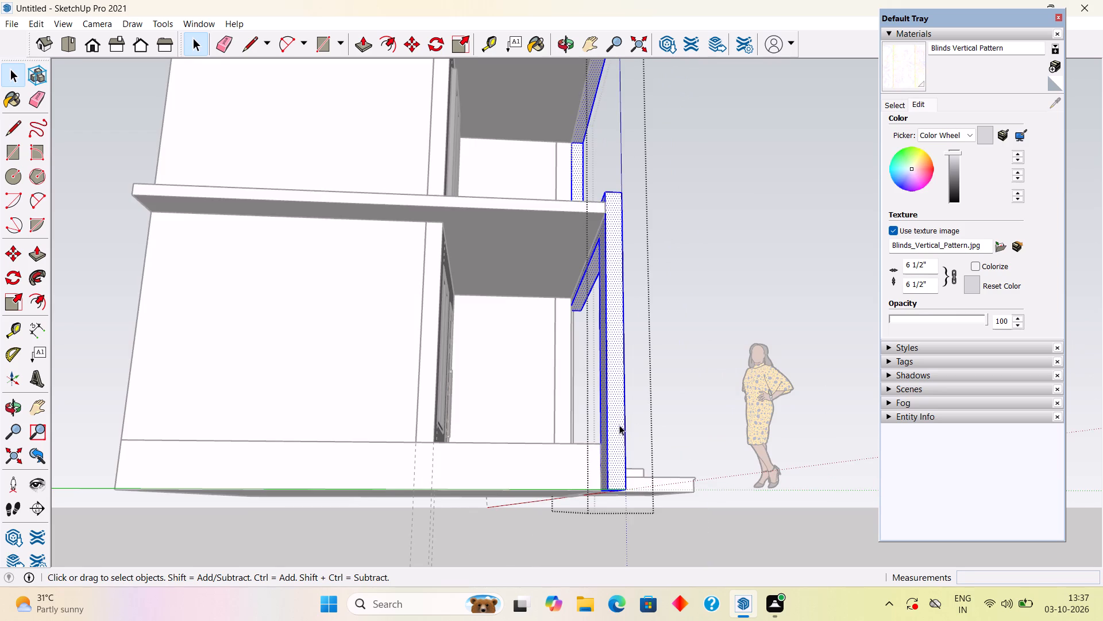
key(p)
click(619, 425)
text(1')
key(Return)
key(space)
middle_drag(665, 346, 279, 470)
scroll(291, 458, down, 6)
middle_drag(442, 380, 323, 378)
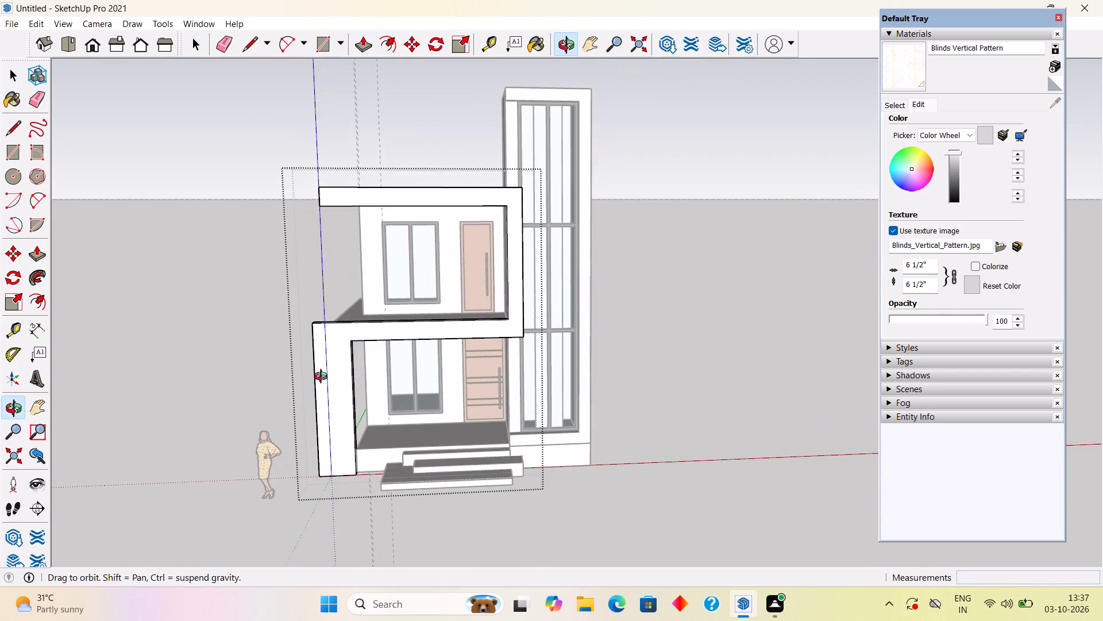
middle_drag(323, 378, 322, 377)
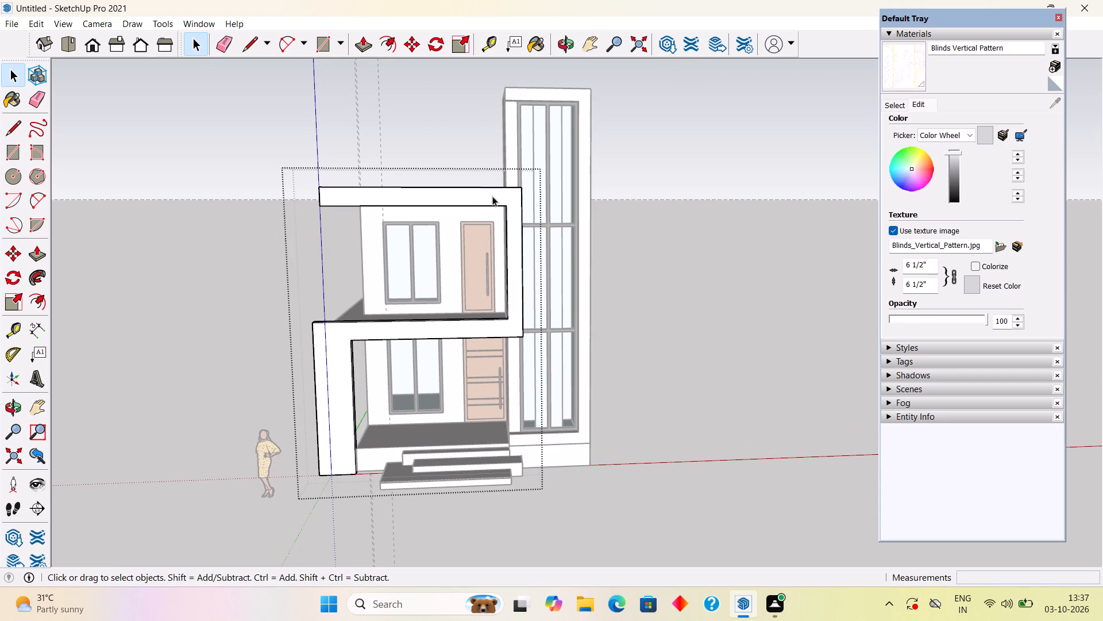
middle_drag(516, 164, 483, 271)
scroll(516, 164, down, 1)
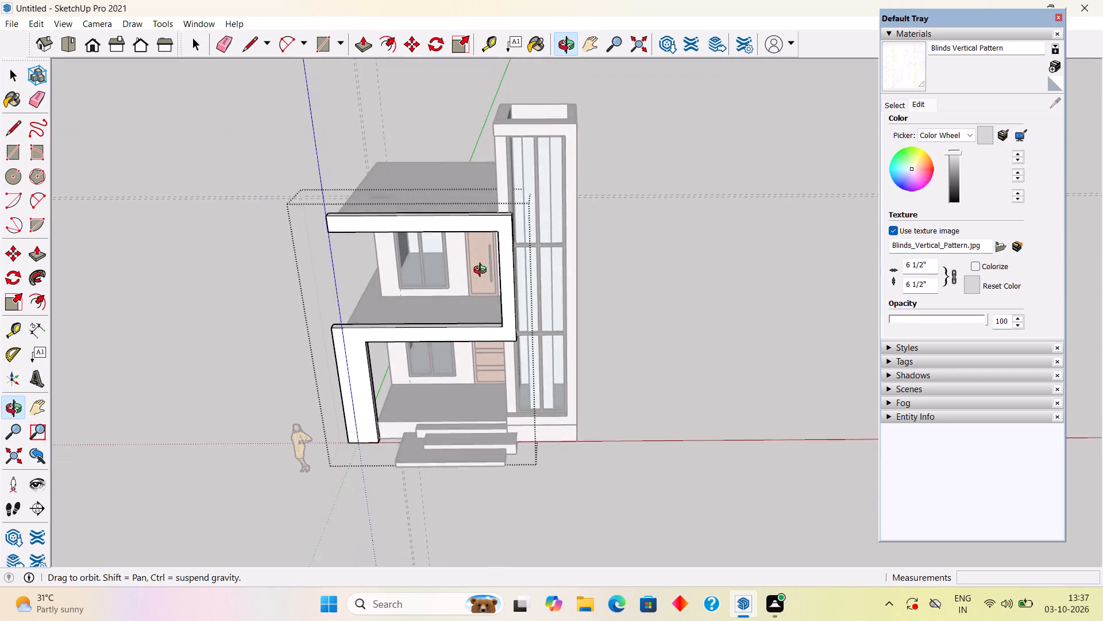
middle_drag(483, 271, 483, 343)
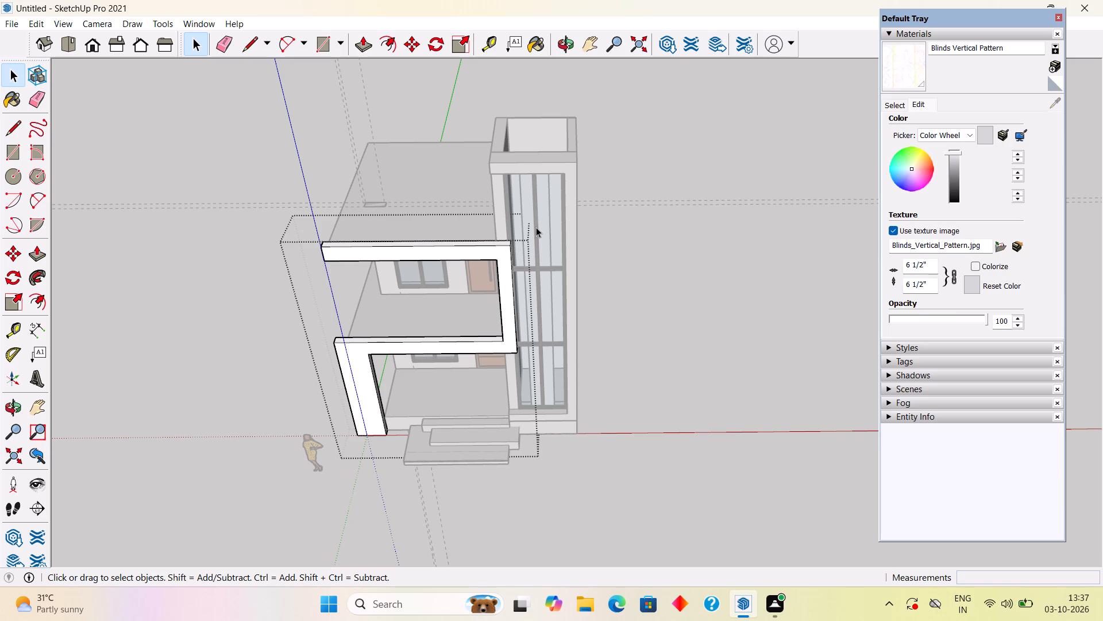
click(599, 200)
Push/Pull the outer side face of the tower's front surround outward by 1'.
middle_drag(569, 277, 564, 186)
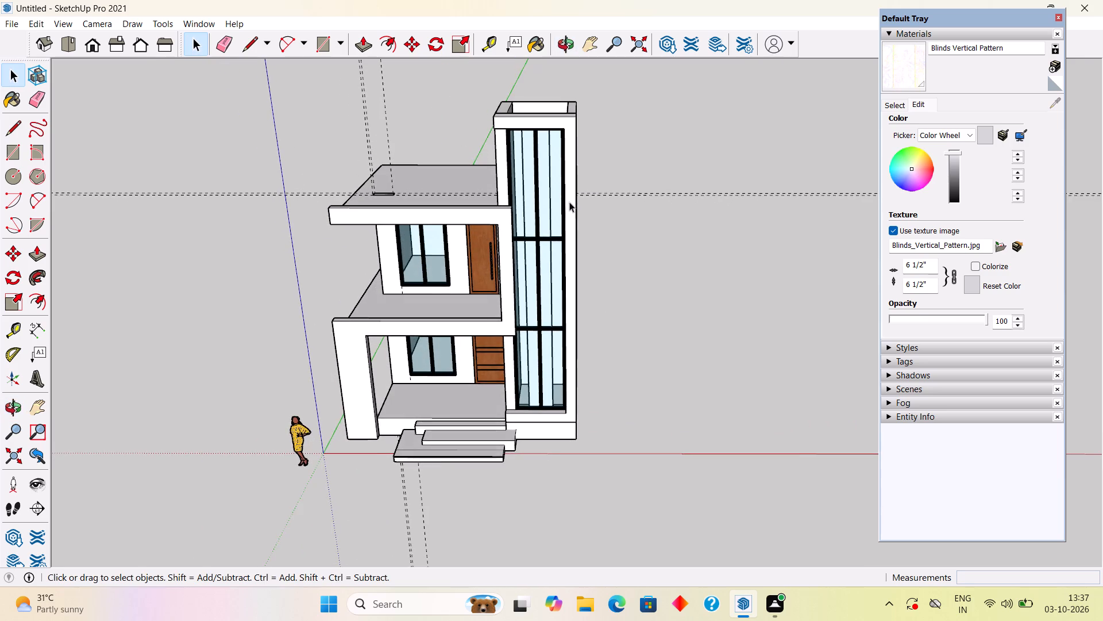
scroll(569, 202, up, 10)
middle_drag(566, 202, 446, 206)
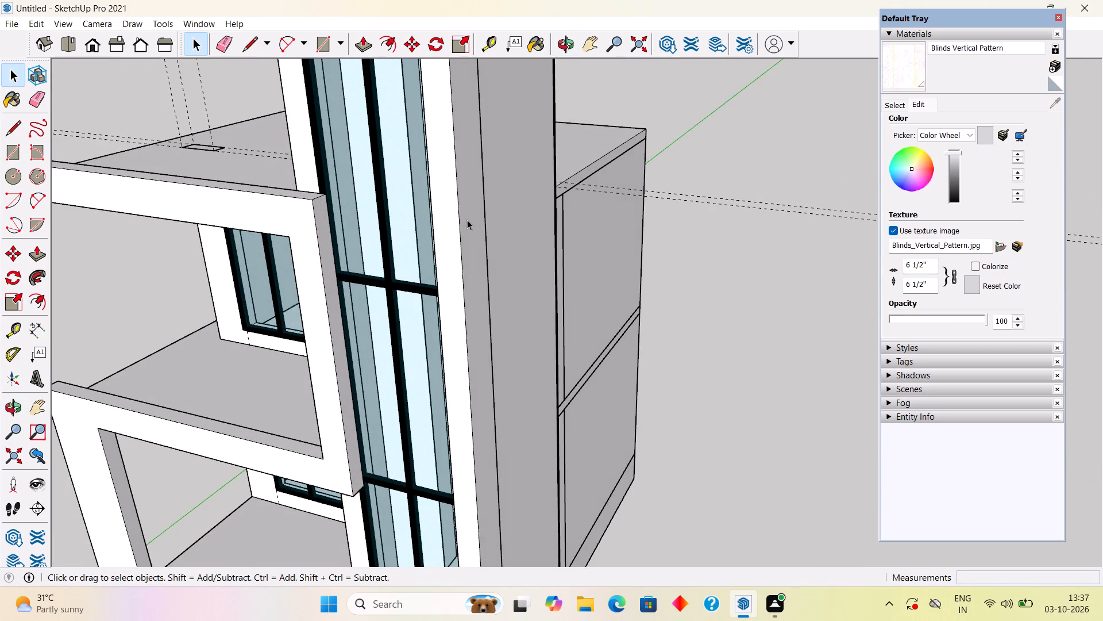
click(467, 220)
triple_click(467, 220)
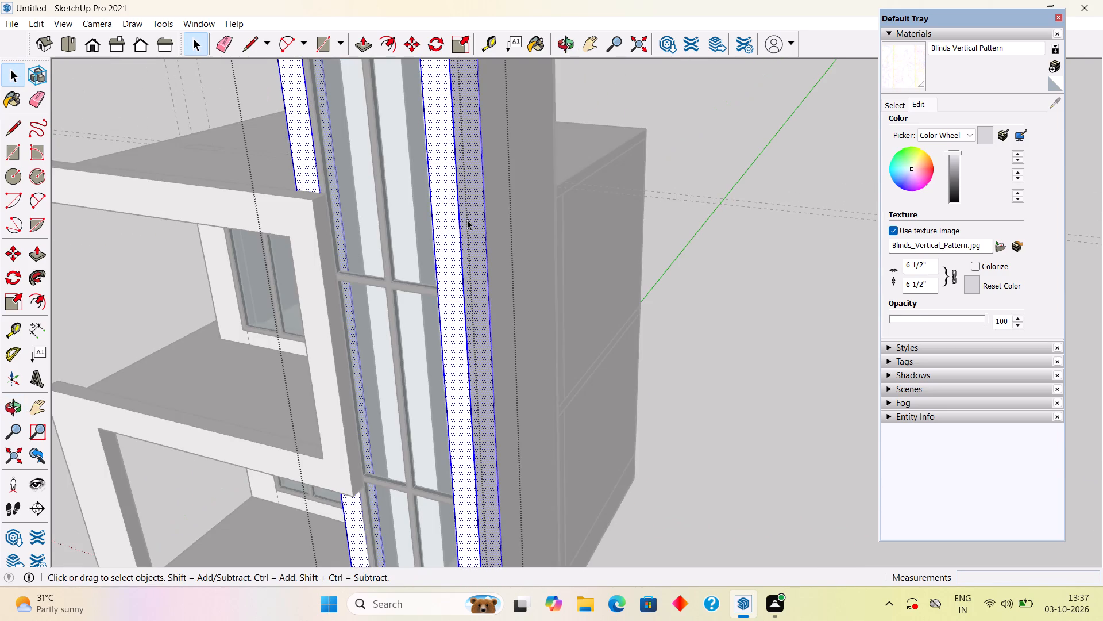
click(467, 220)
key(p)
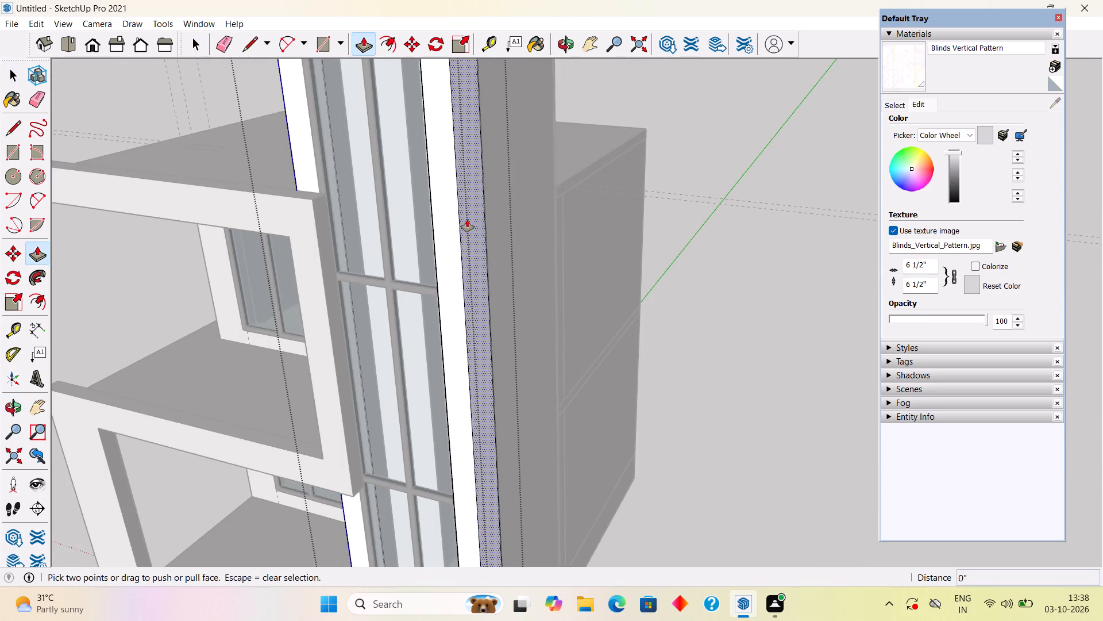
click(467, 220)
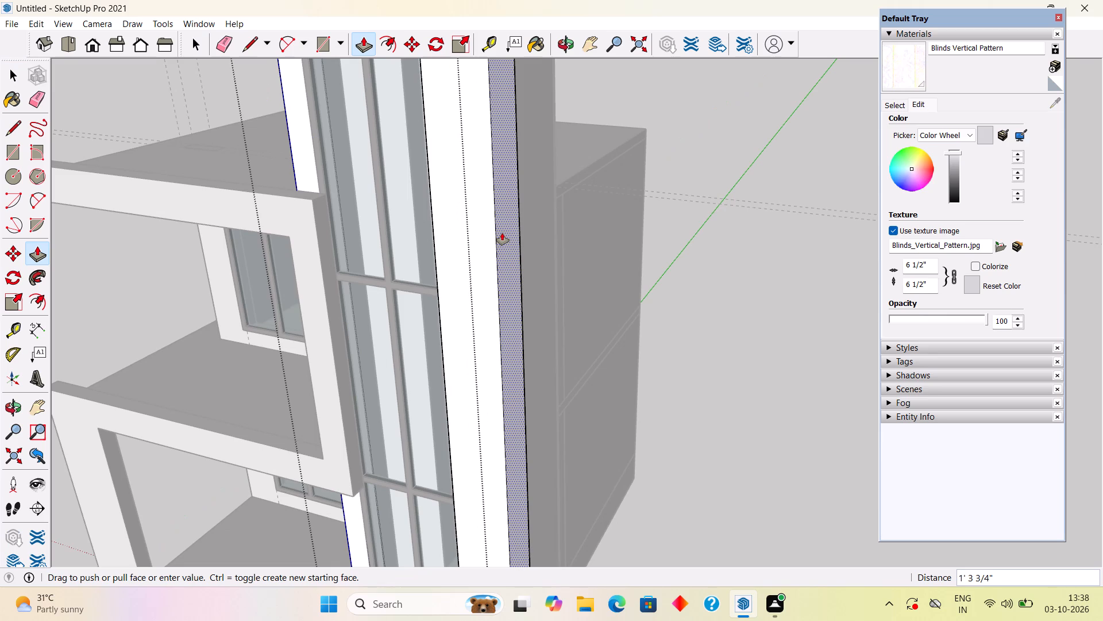
text(1')
key(Return)
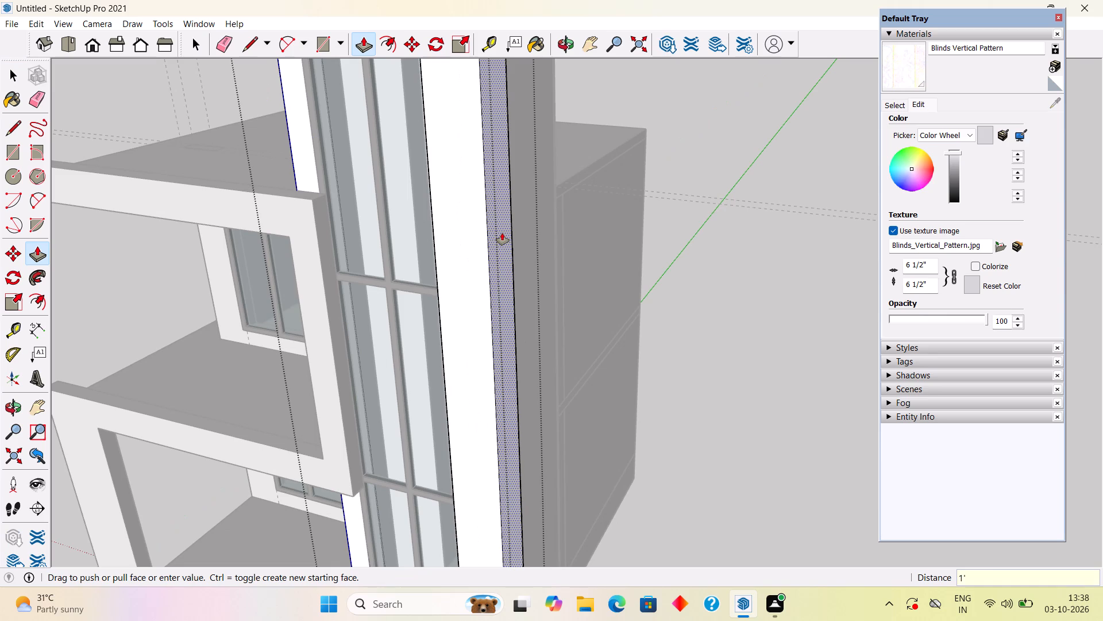
key(space)
scroll(510, 229, down, 12)
click(707, 482)
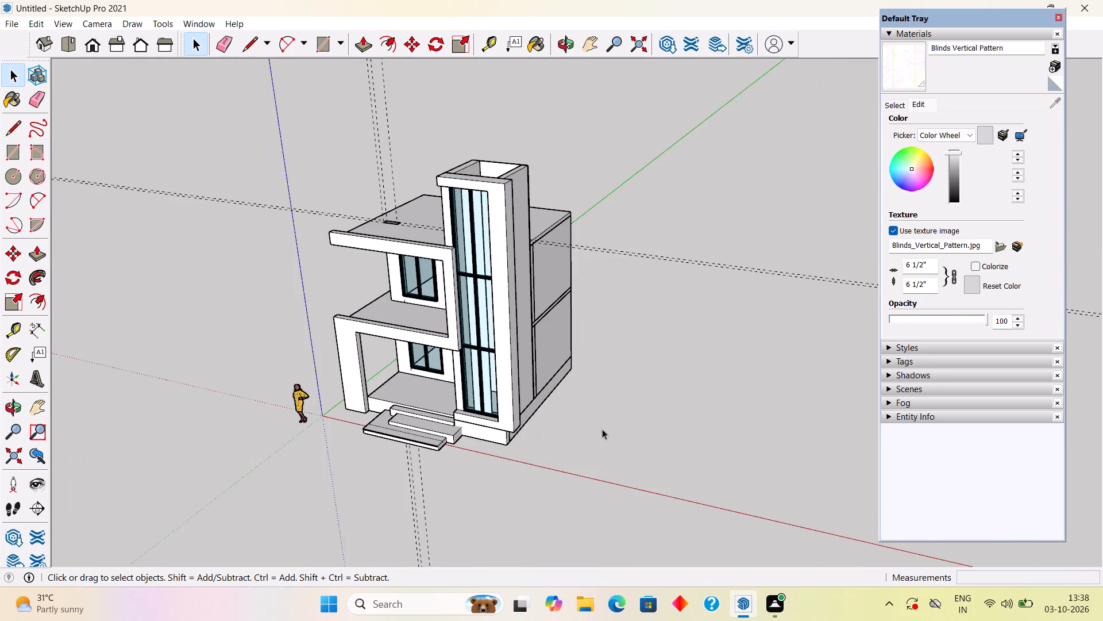
Extend the long side face of the house base on the tower side outward by 1', flush with the tower surround.
middle_drag(601, 427, 621, 172)
scroll(500, 430, up, 5)
middle_drag(533, 340, 344, 368)
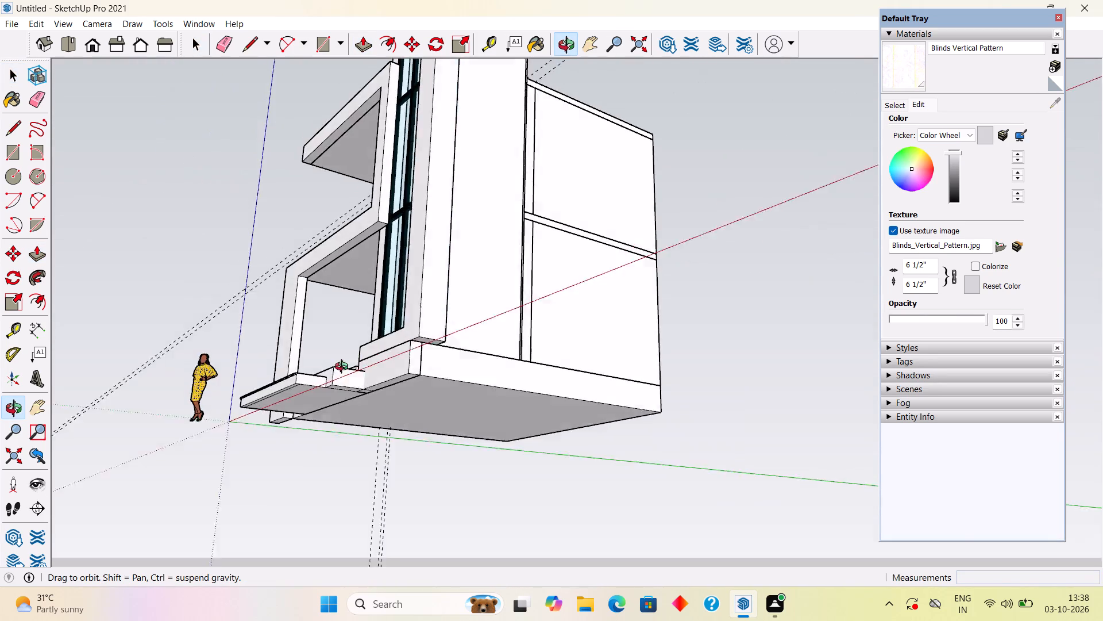
middle_drag(344, 368, 285, 534)
scroll(418, 427, up, 4)
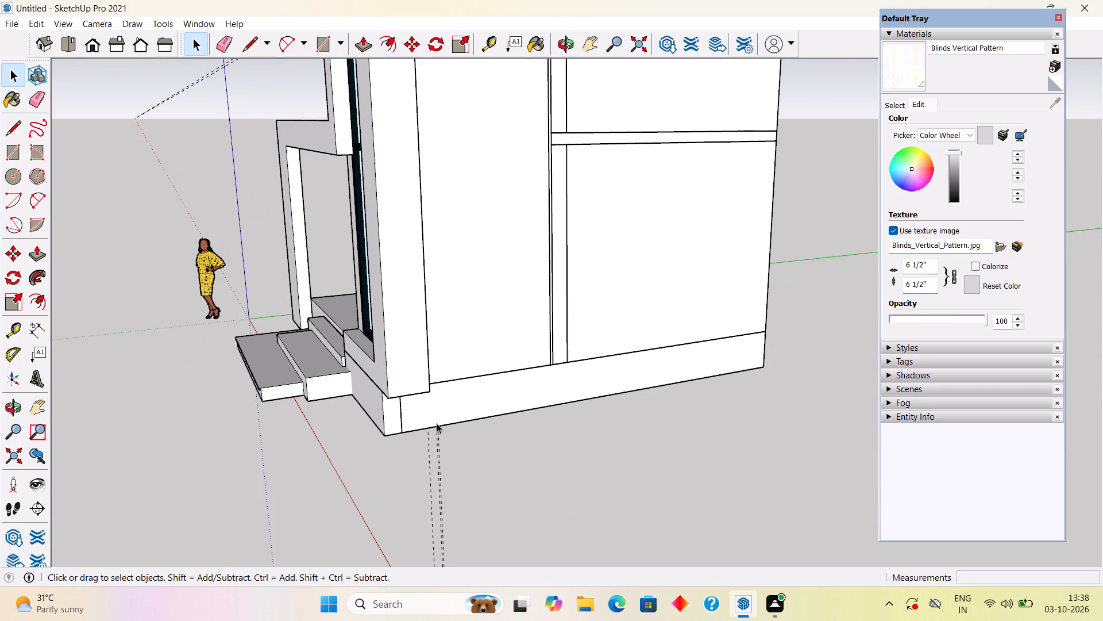
scroll(402, 419, up, 2)
click(445, 418)
double_click(445, 418)
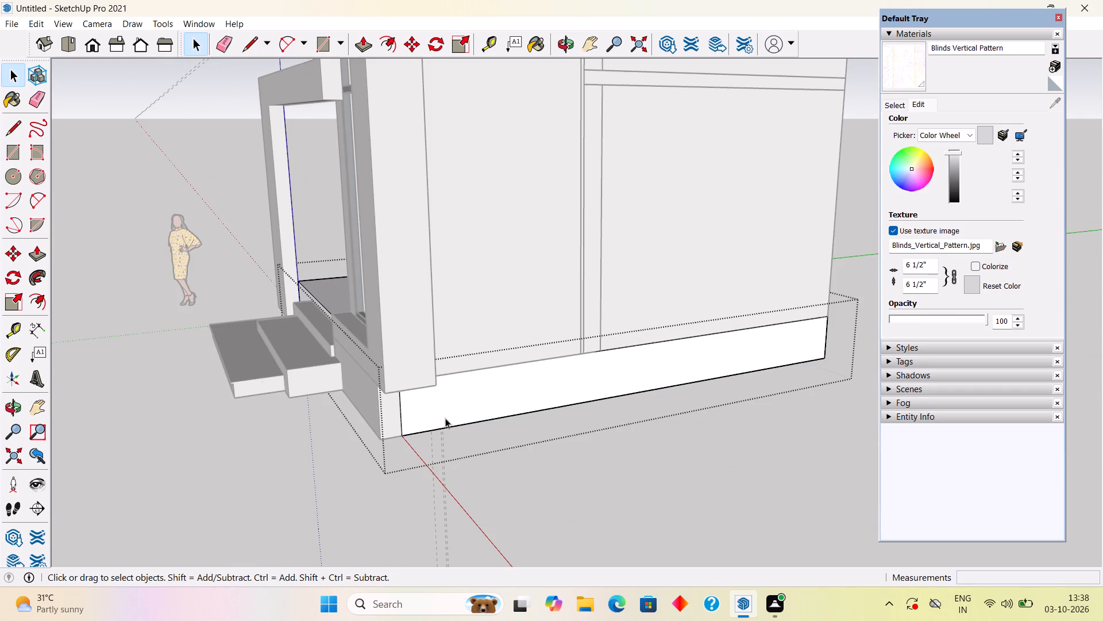
key(p)
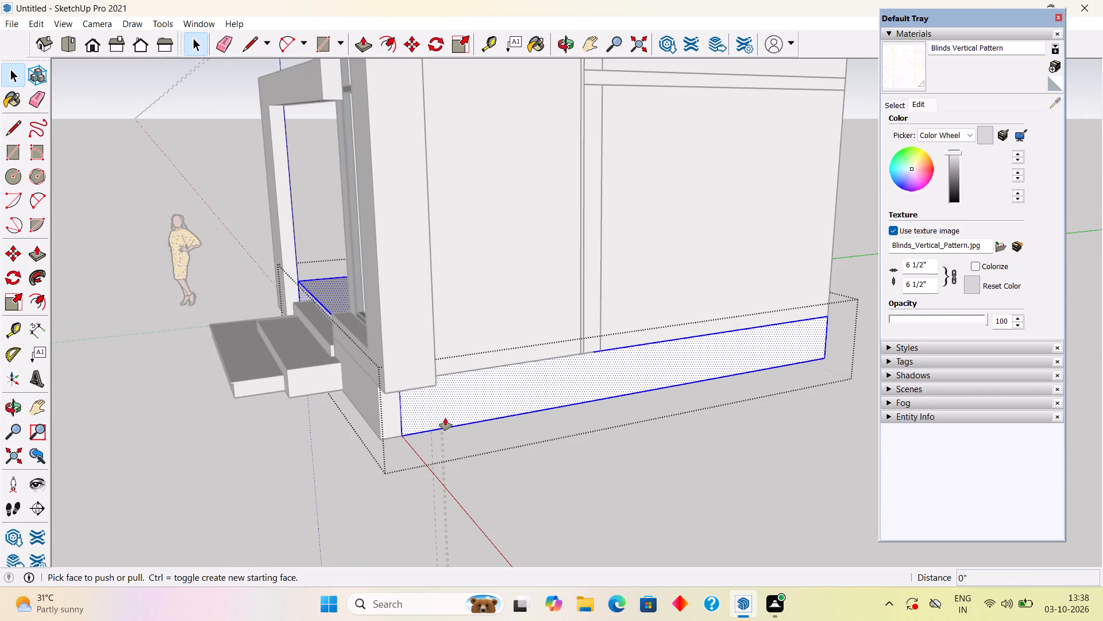
click(451, 394)
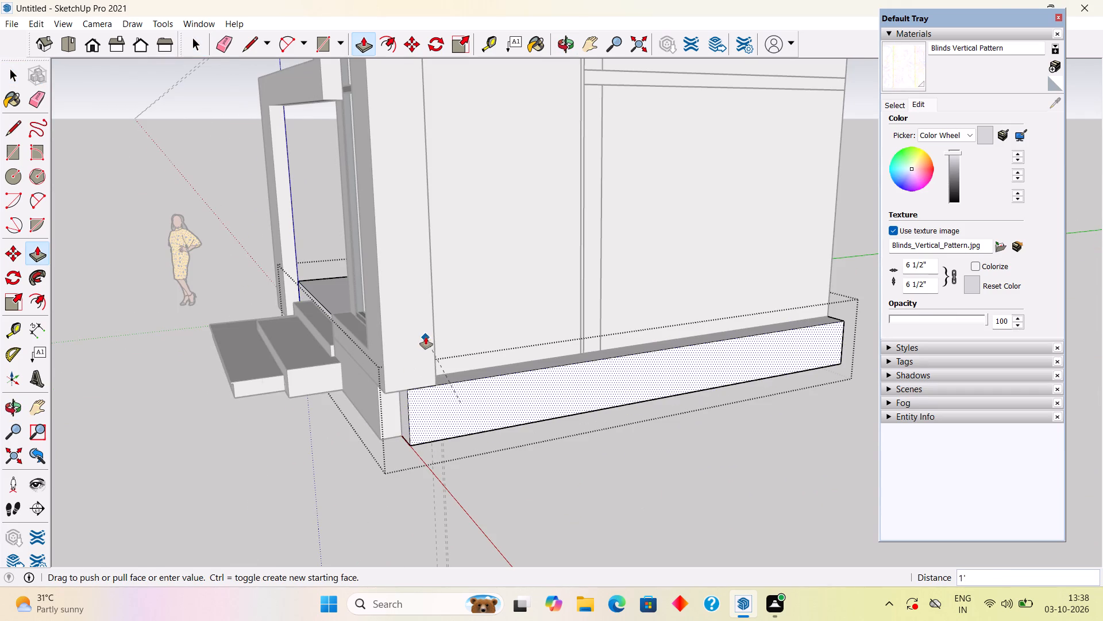
click(425, 325)
key(space)
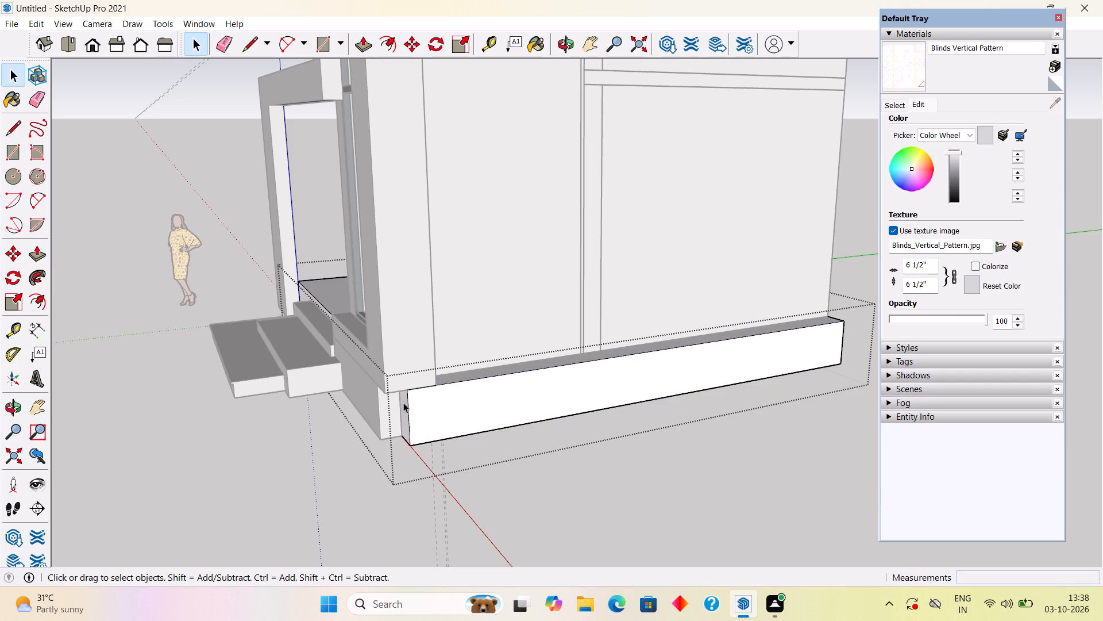
Extend the side face of the short front base block beneath the tower by 1', flush with the widened base.
triple_click(390, 414)
key(p)
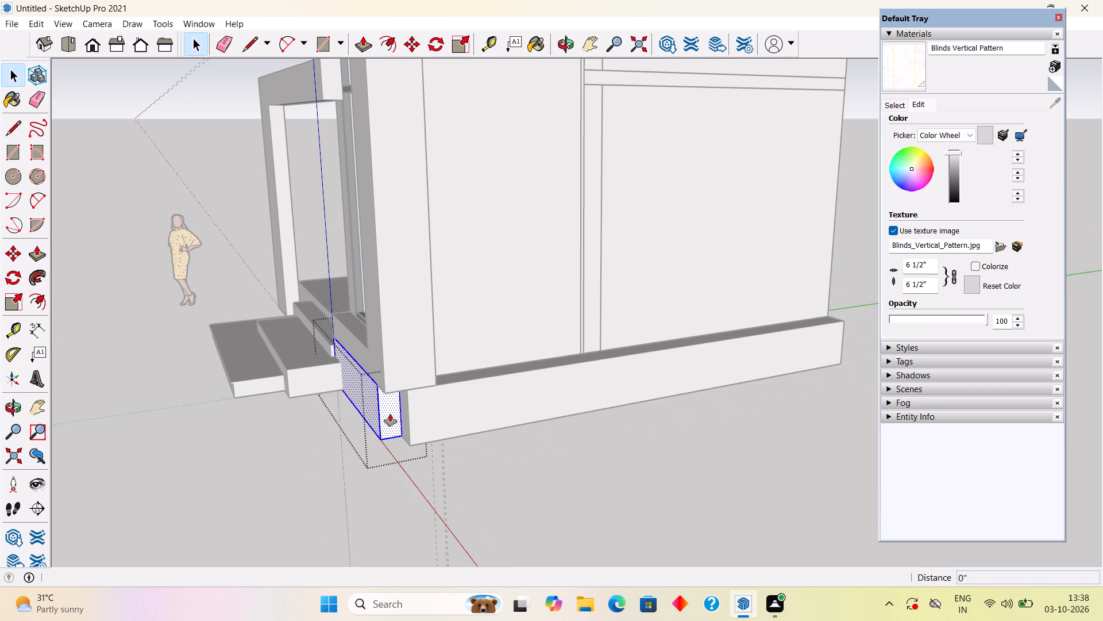
click(390, 414)
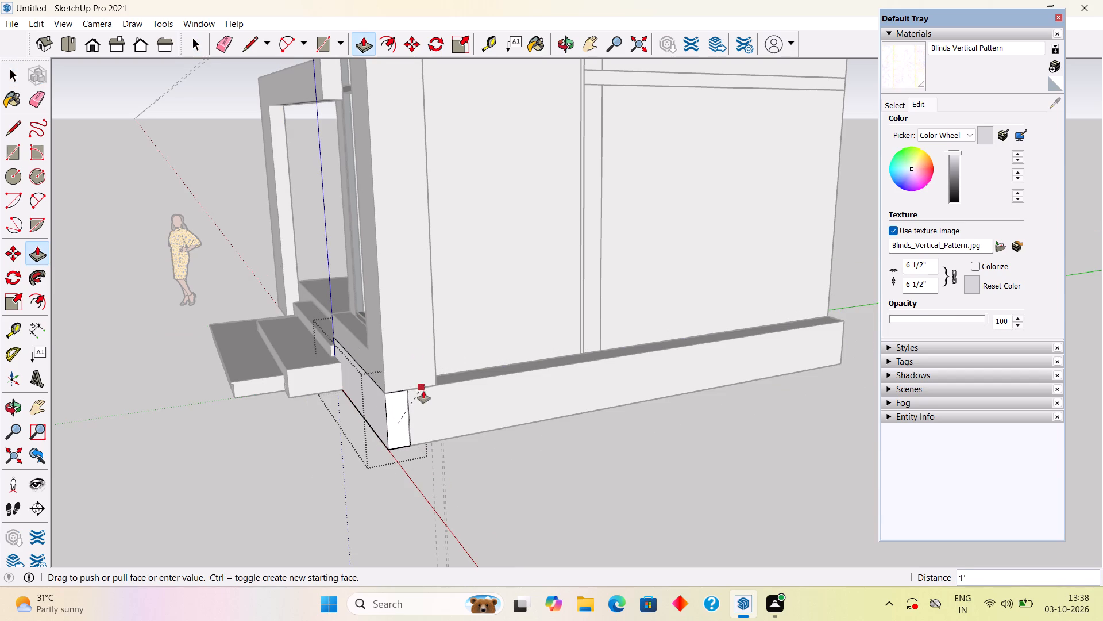
click(431, 400)
key(space)
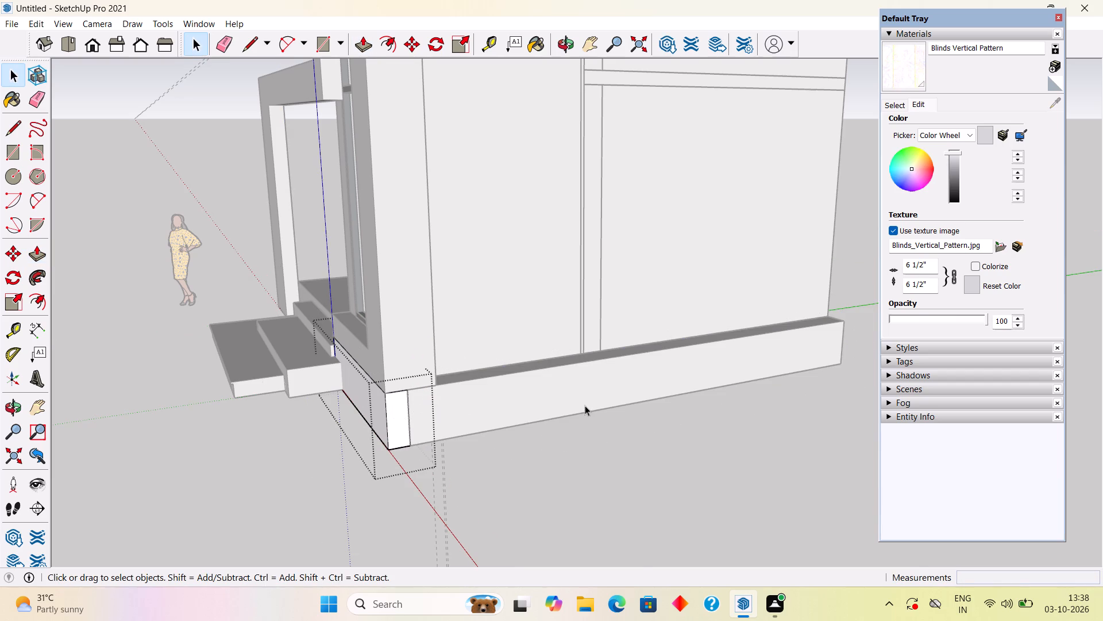
scroll(585, 405, down, 8)
middle_drag(569, 422, 277, 471)
middle_drag(638, 444, 496, 442)
click(489, 459)
Extend the first-floor slab's edge on the tower side outward by 1', aligned with the widened base.
click(546, 335)
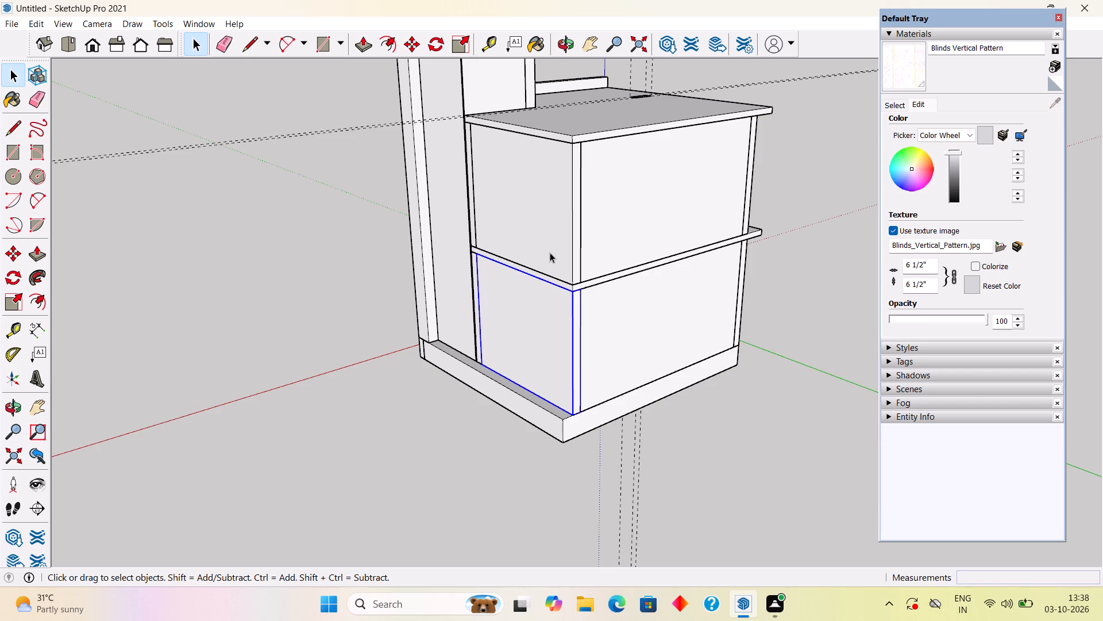
click(395, 395)
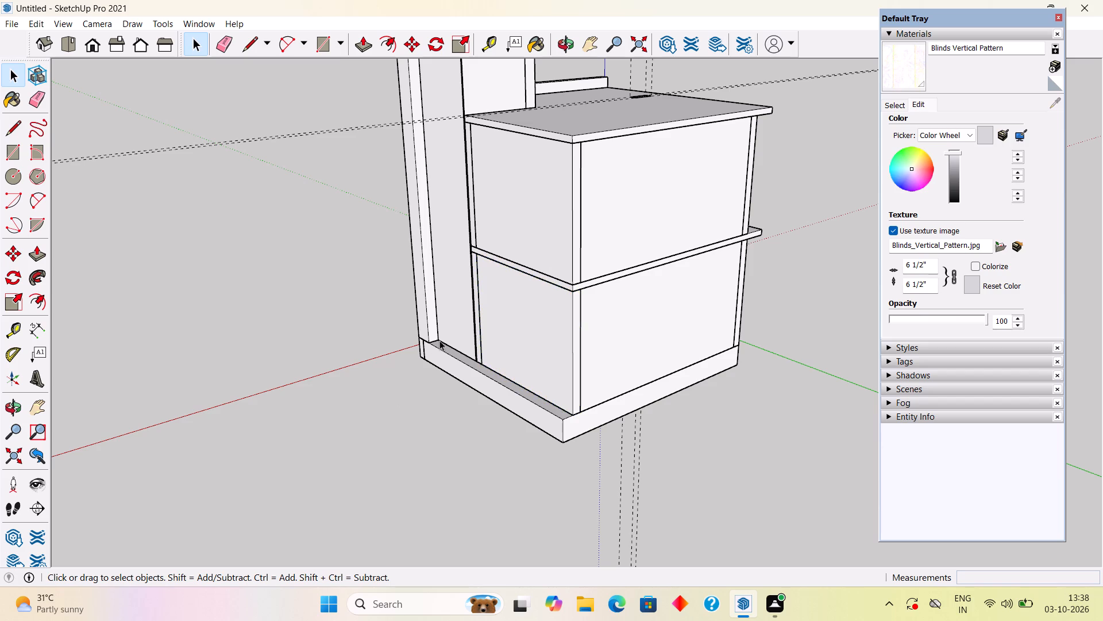
scroll(505, 273, up, 5)
triple_click(533, 264)
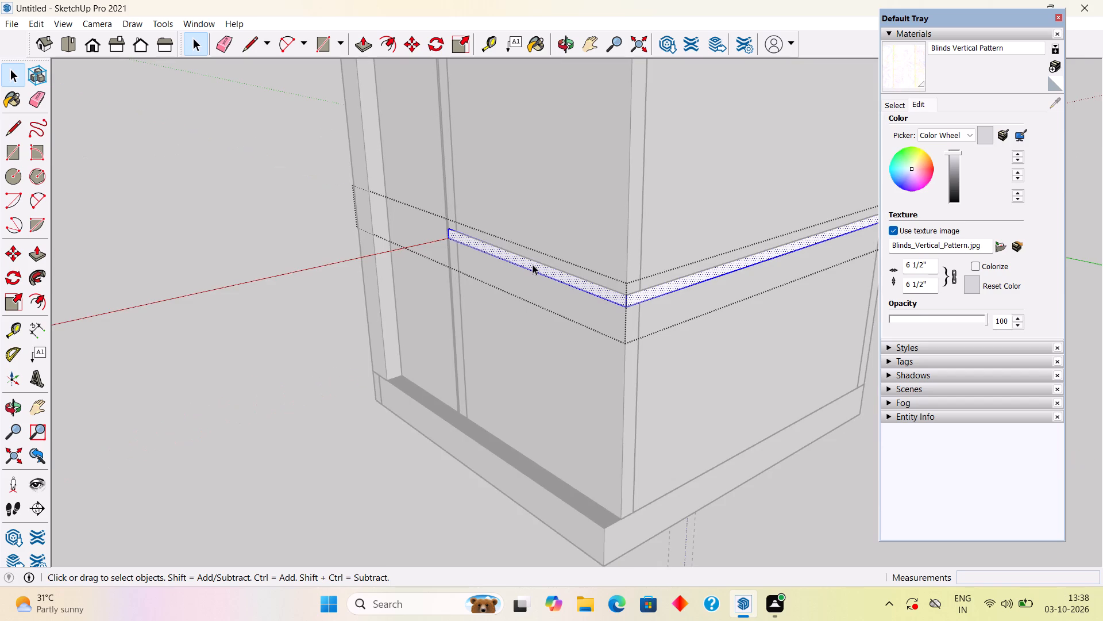
key(p)
click(533, 264)
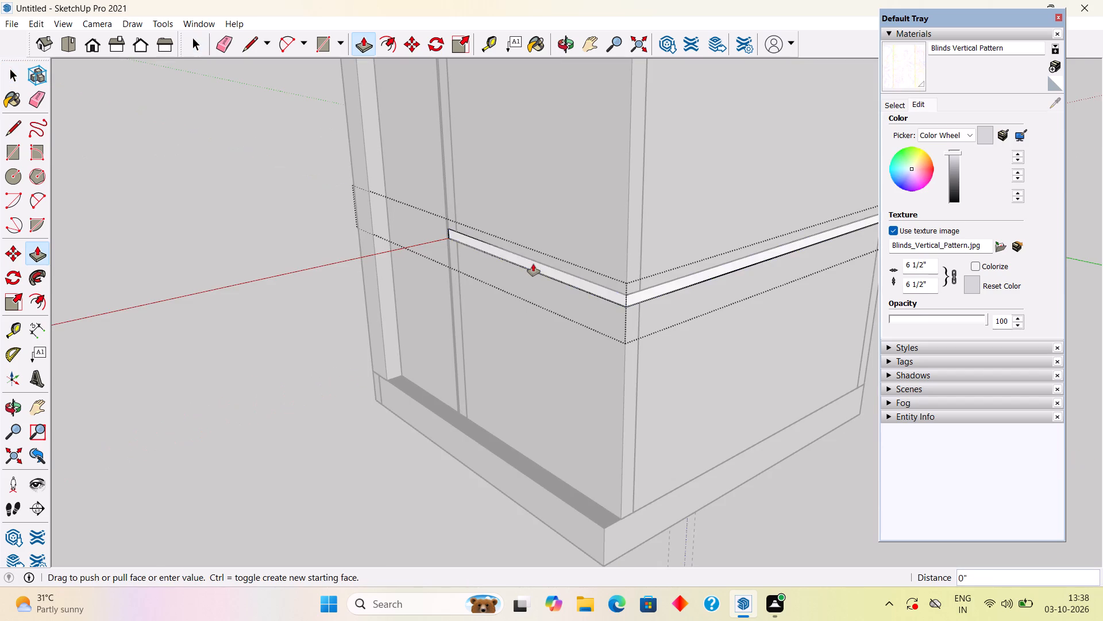
click(492, 461)
scroll(502, 440, down, 2)
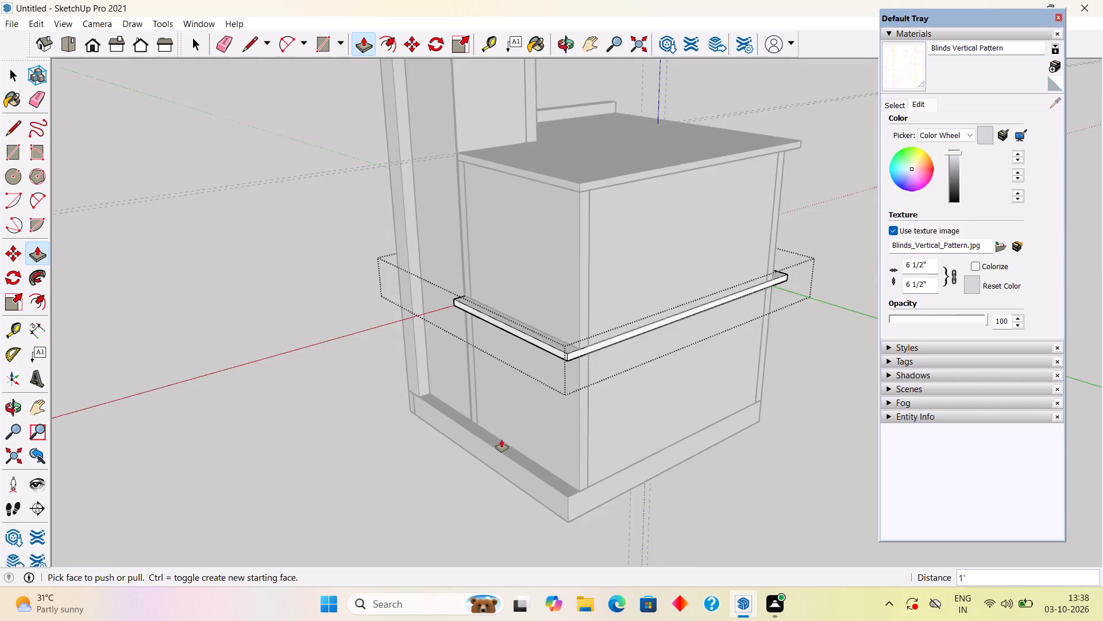
scroll(502, 440, down, 6)
key(space)
click(540, 262)
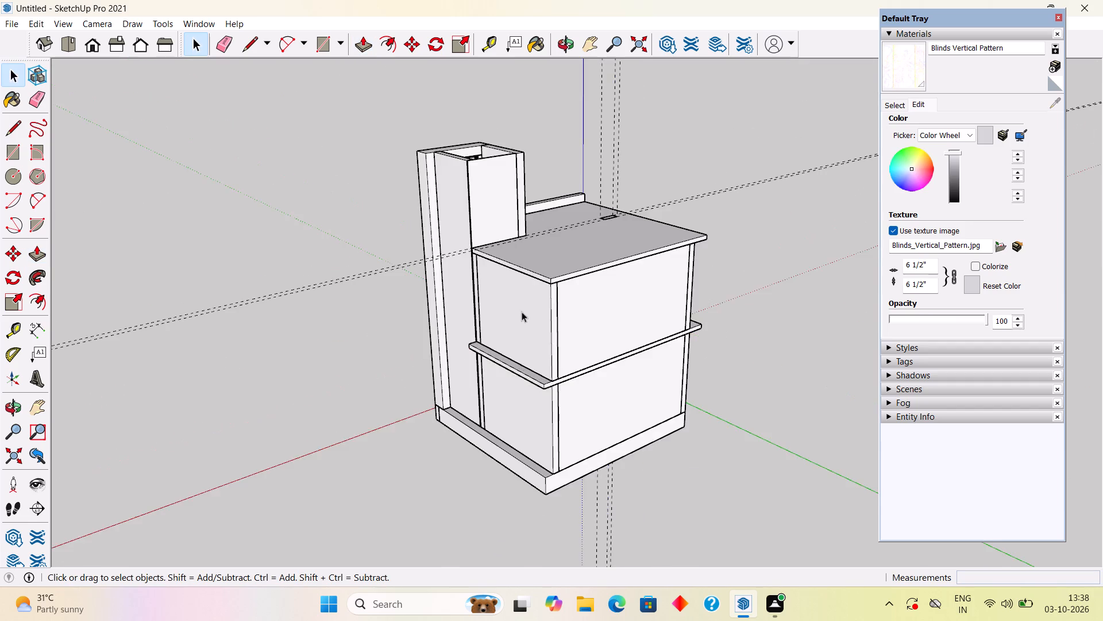
Extend the roof slab's edge on the tower side outward by 1', aligned with the widened base.
scroll(522, 310, up, 4)
triple_click(528, 255)
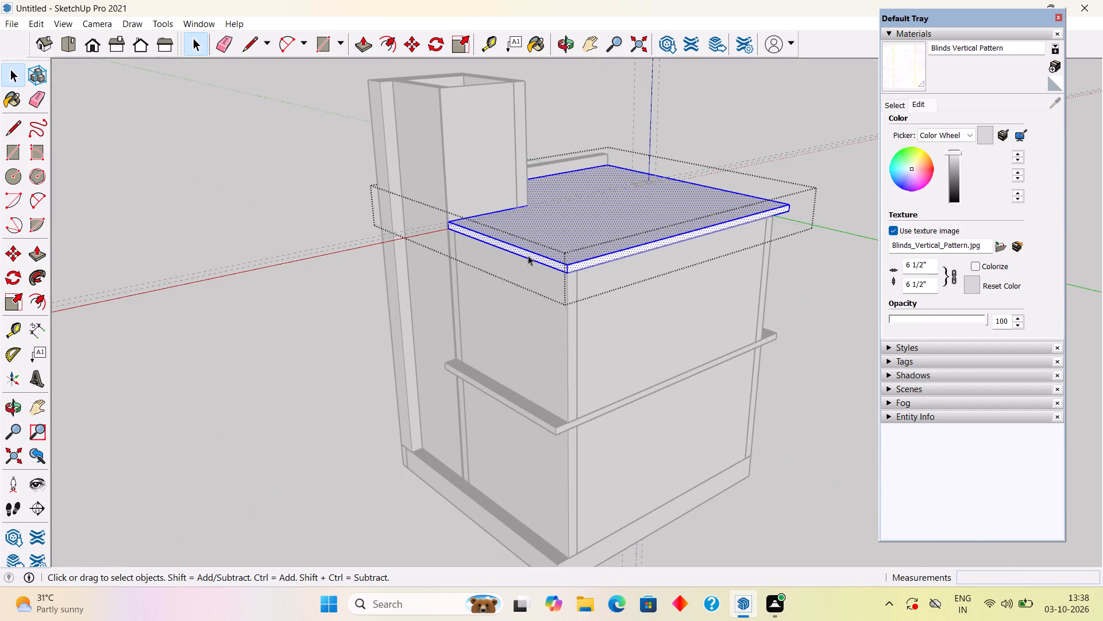
key(p)
click(530, 254)
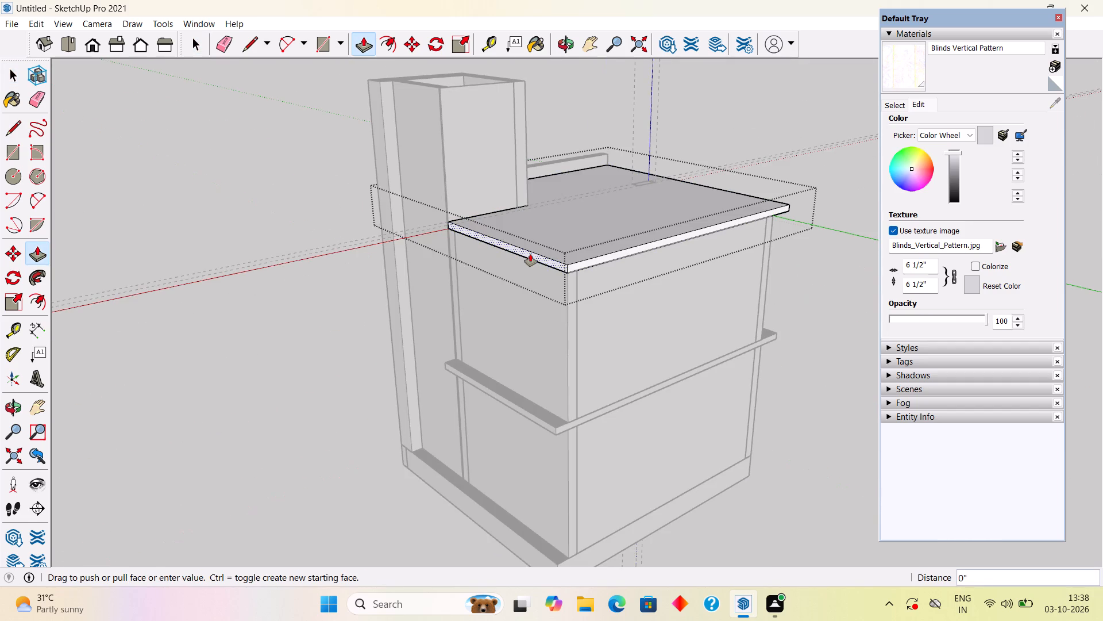
click(493, 517)
key(space)
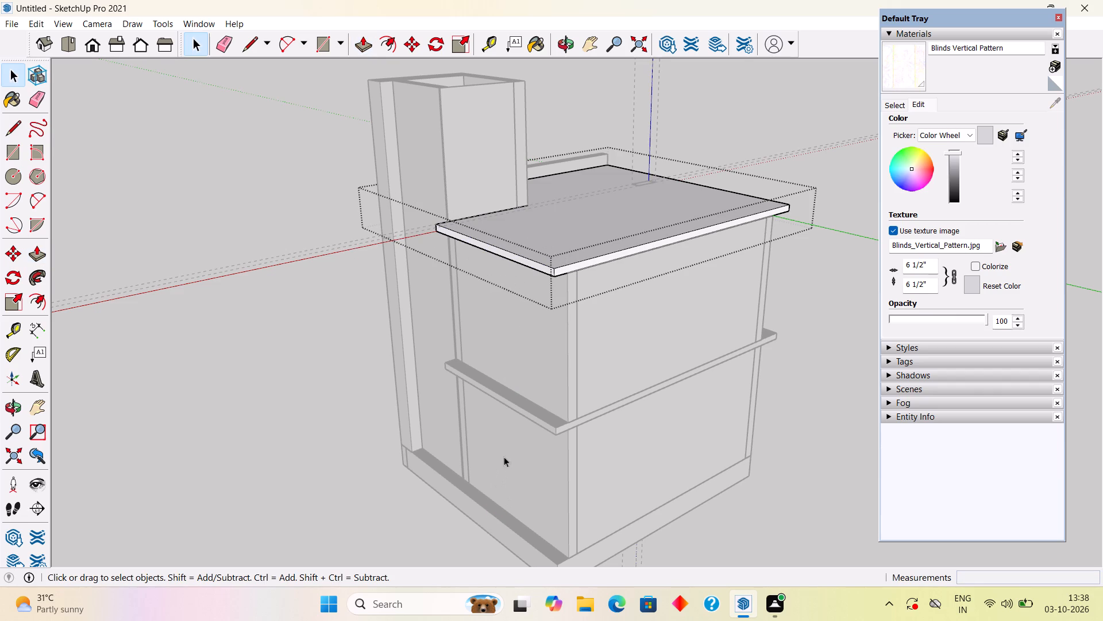
click(277, 398)
Move the tower's side panel and both storeys' side walls outward by 1', flush with the widened base edge.
scroll(353, 363, up, 5)
scroll(362, 354, down, 7)
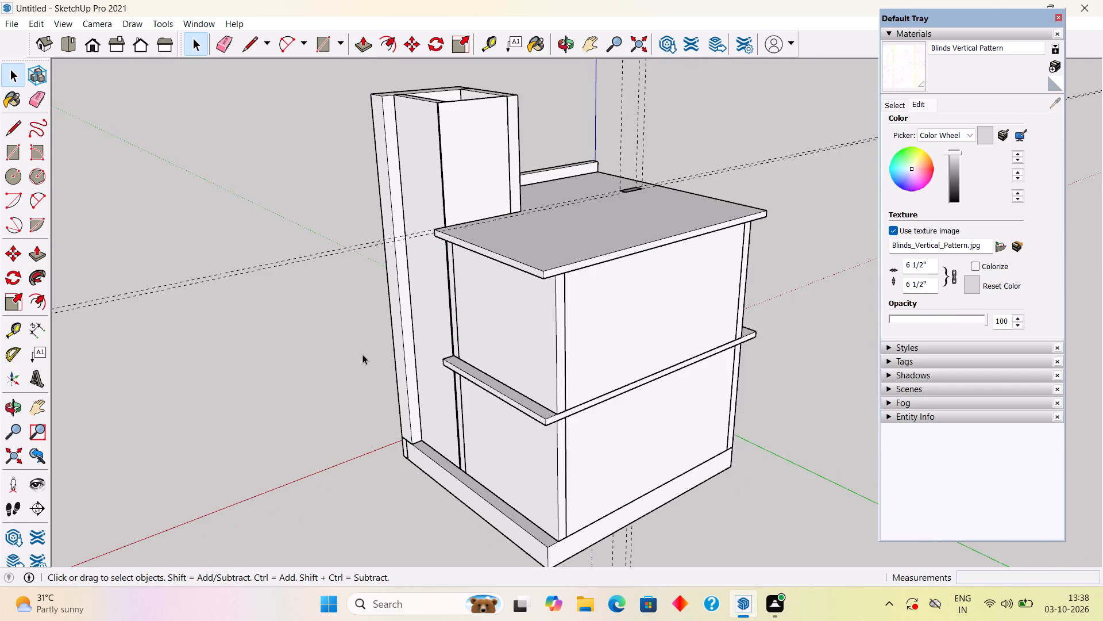
scroll(365, 352, down, 3)
click(412, 328)
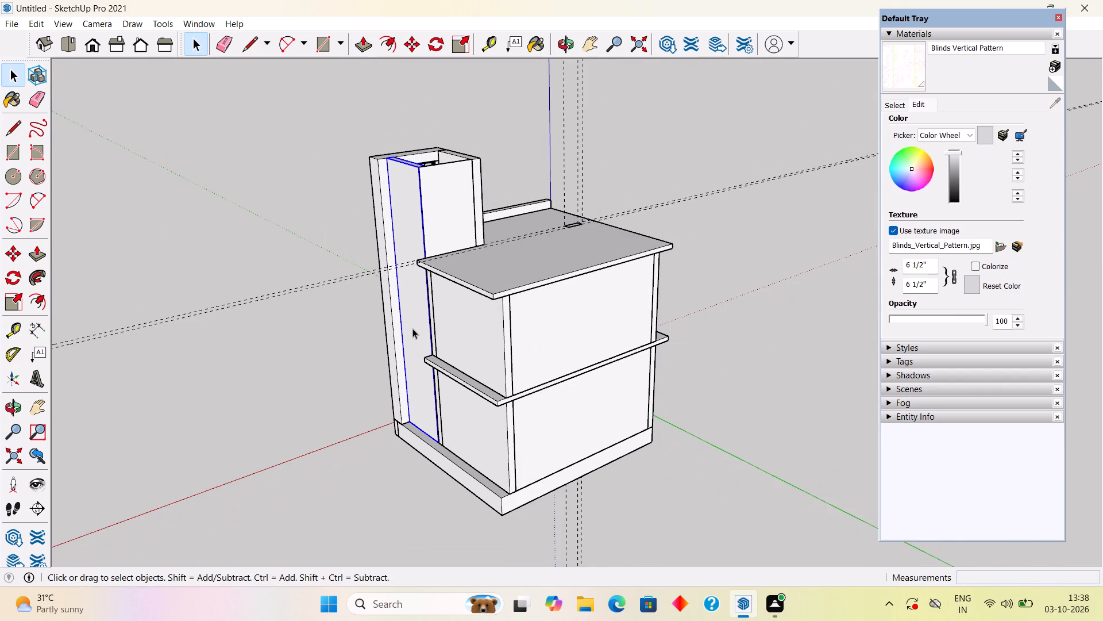
shift+click(466, 344)
shift+click(479, 433)
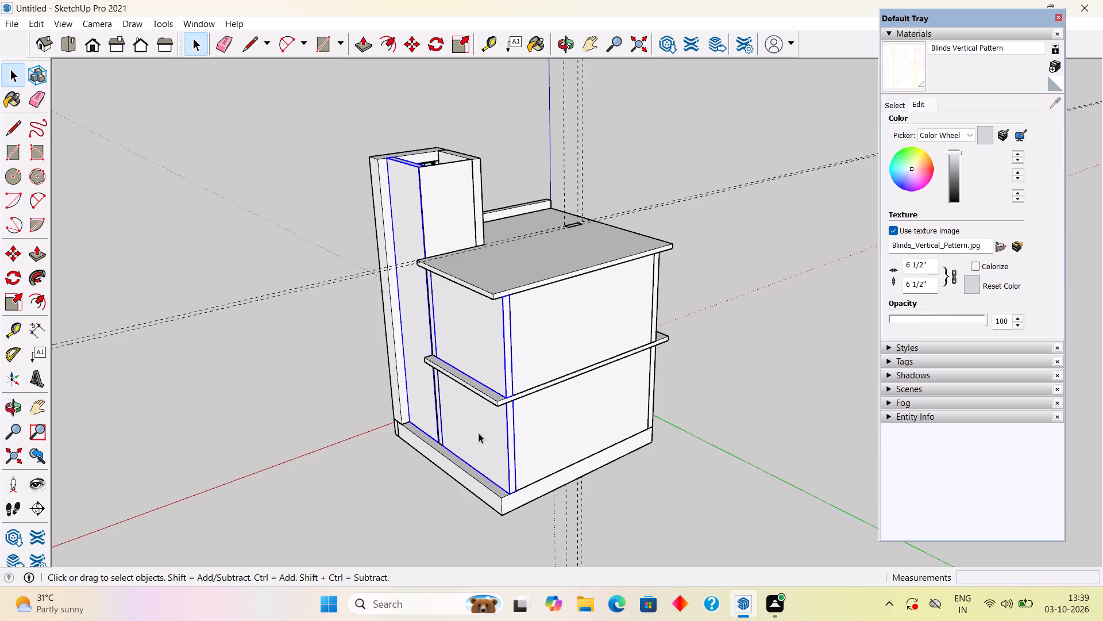
scroll(487, 497, up, 10)
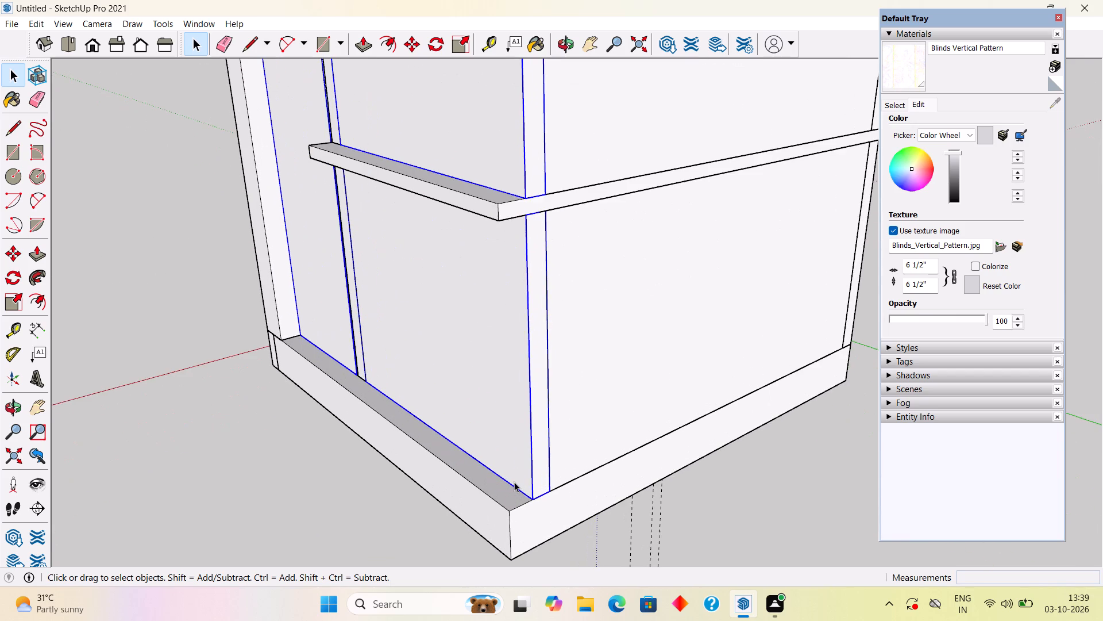
key(m)
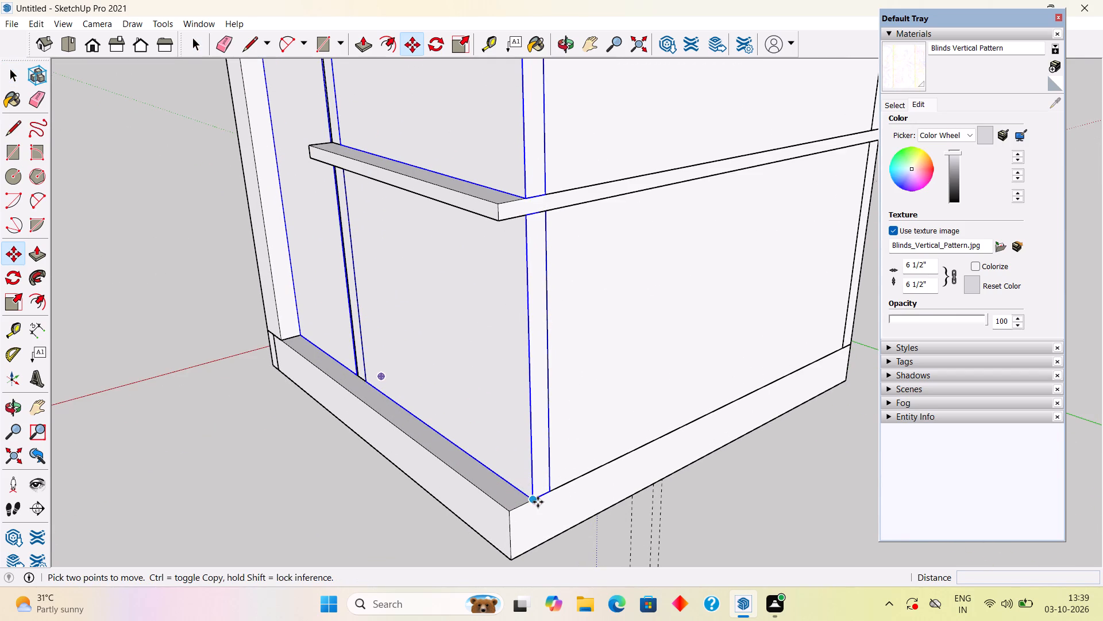
click(531, 502)
click(513, 510)
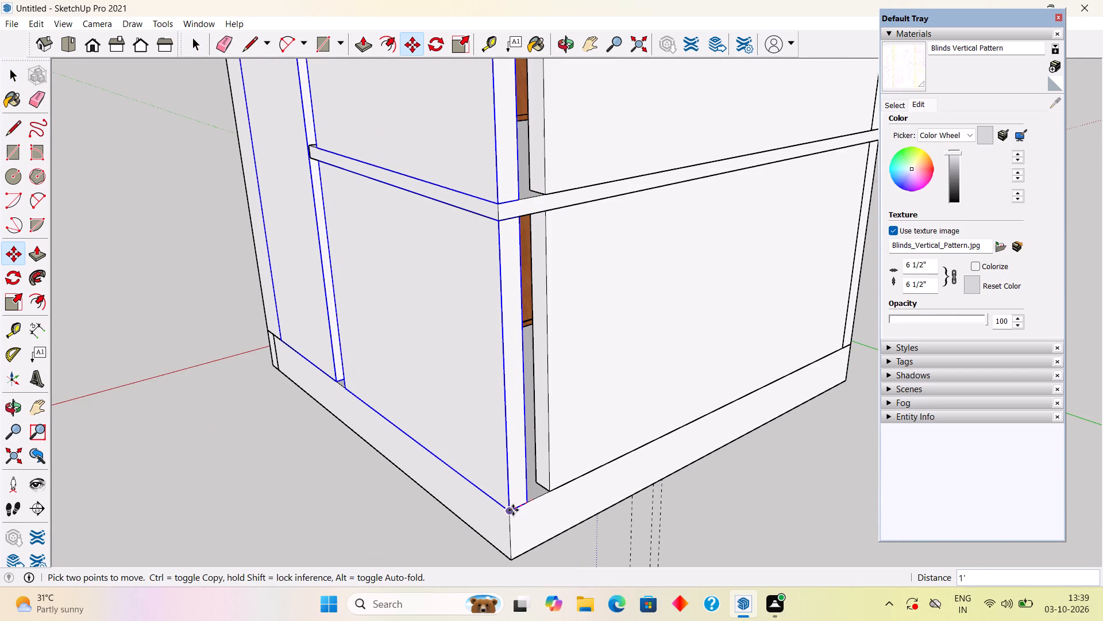
key(space)
Extend the end face of the ground-floor rear wall outward until it meets the relocated side wall.
double_click(554, 456)
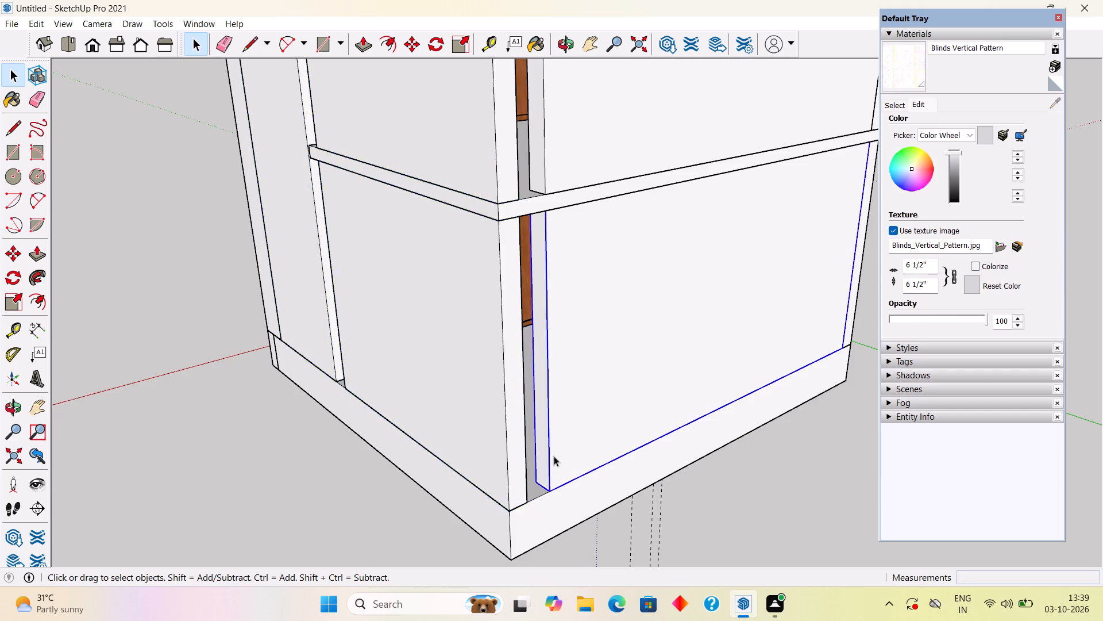
click(554, 456)
key(p)
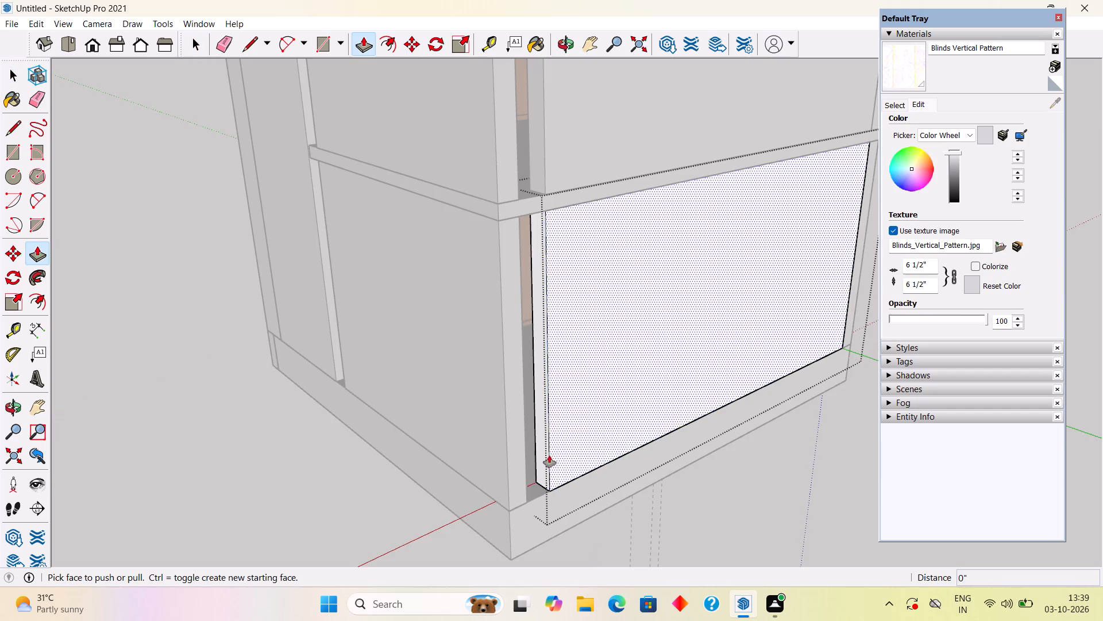
click(543, 458)
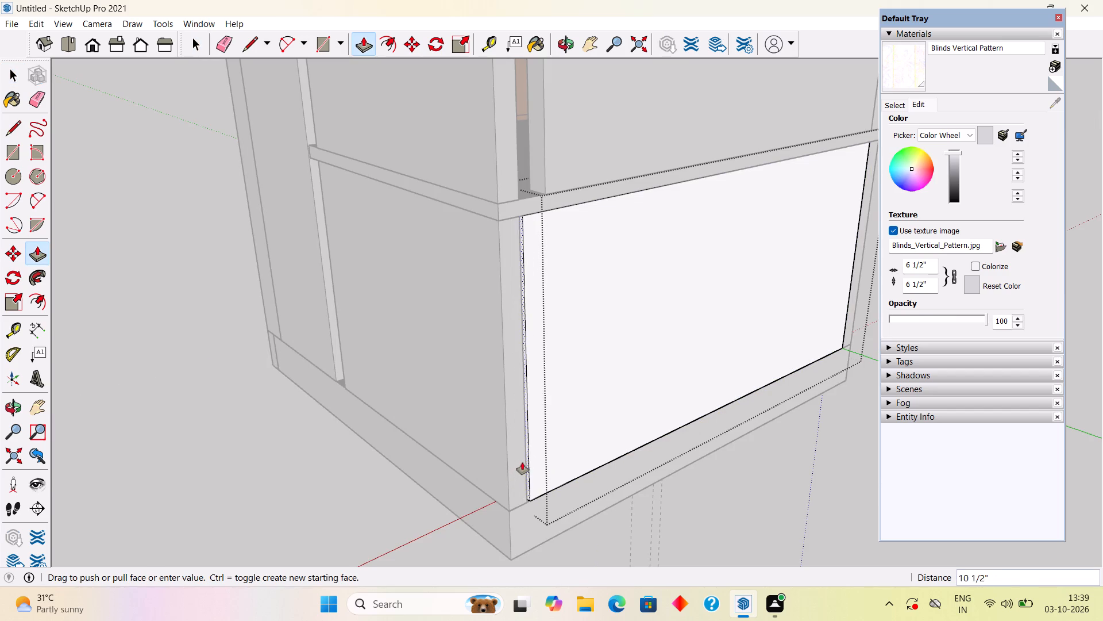
click(524, 455)
scroll(528, 442, down, 7)
key(space)
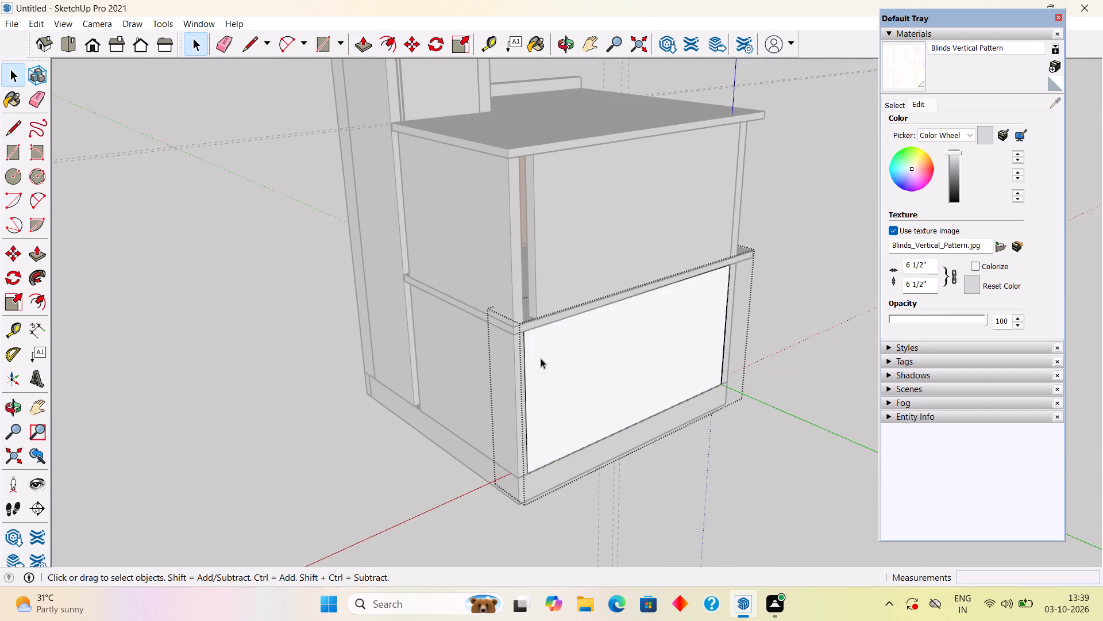
click(531, 268)
Extend the end face of the first-floor rear wall outward by 1' to meet the relocated side wall.
scroll(531, 268, up, 4)
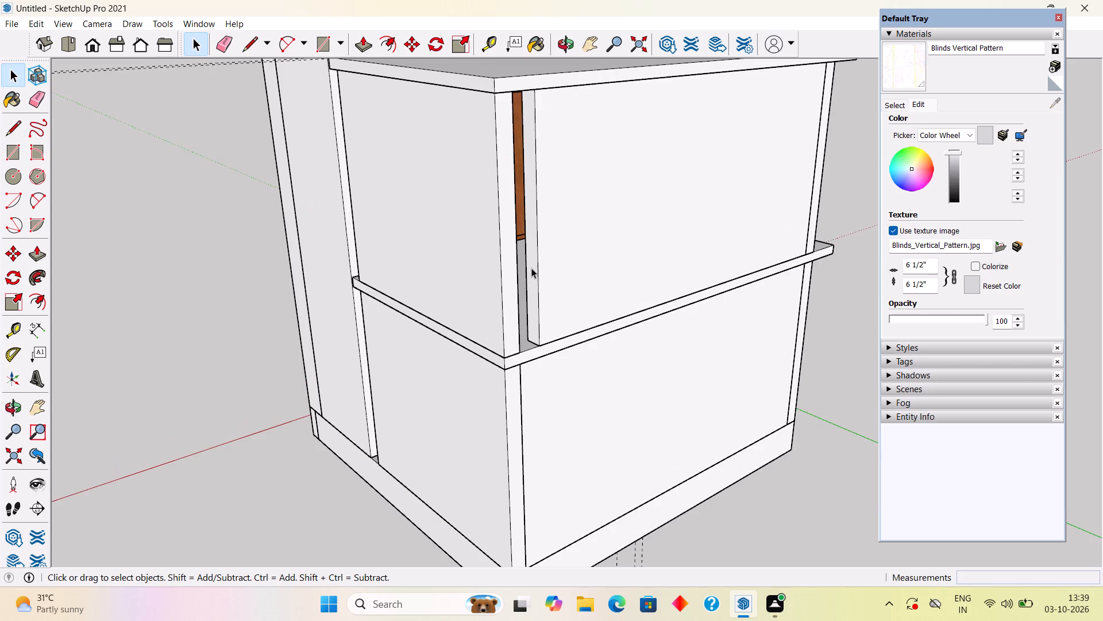
double_click(537, 266)
scroll(536, 266, up, 9)
key(p)
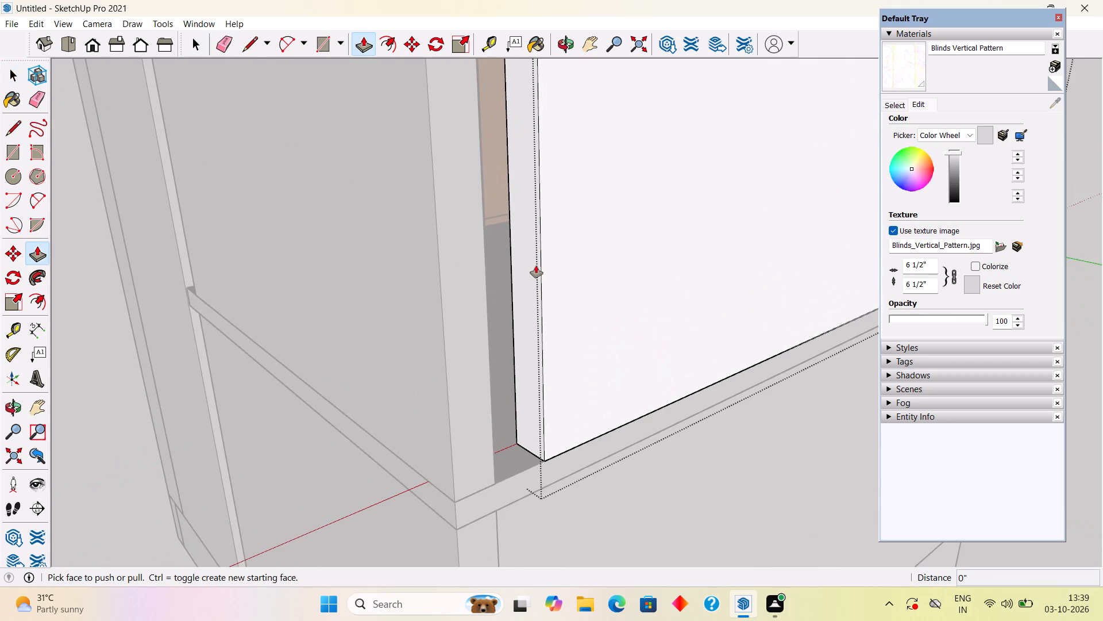
click(527, 285)
click(490, 315)
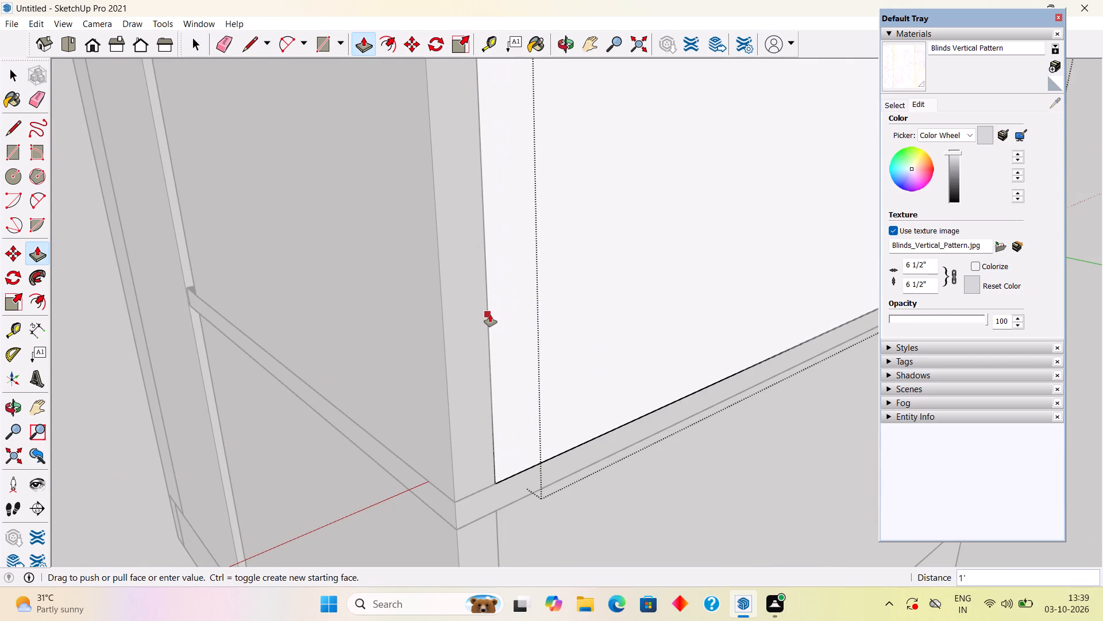
key(space)
scroll(490, 315, down, 16)
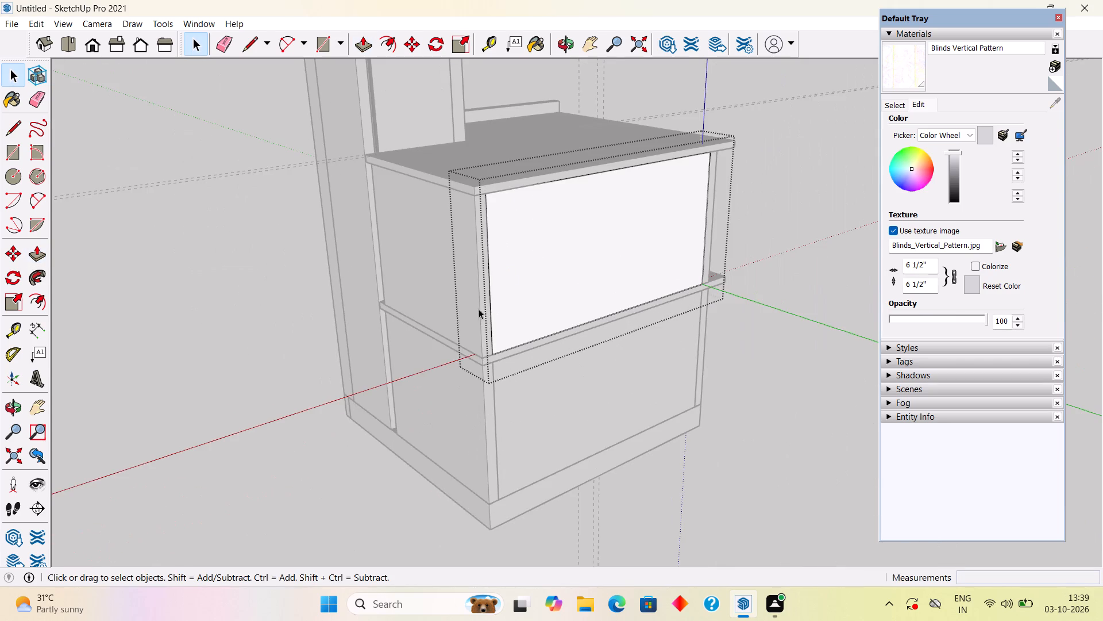
middle_drag(408, 326, 472, 365)
click(264, 408)
Extend the end face of the ground-floor wall beside the tower outward, flush with the relocated side wall.
scroll(398, 316, up, 6)
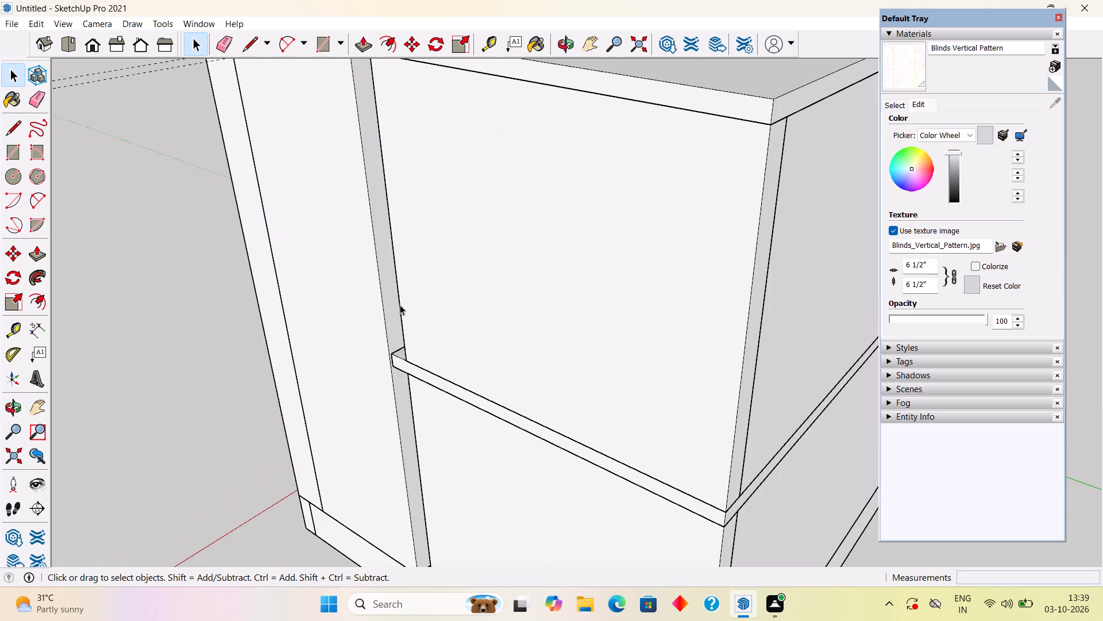
scroll(400, 305, up, 1)
middle_drag(400, 305, 484, 400)
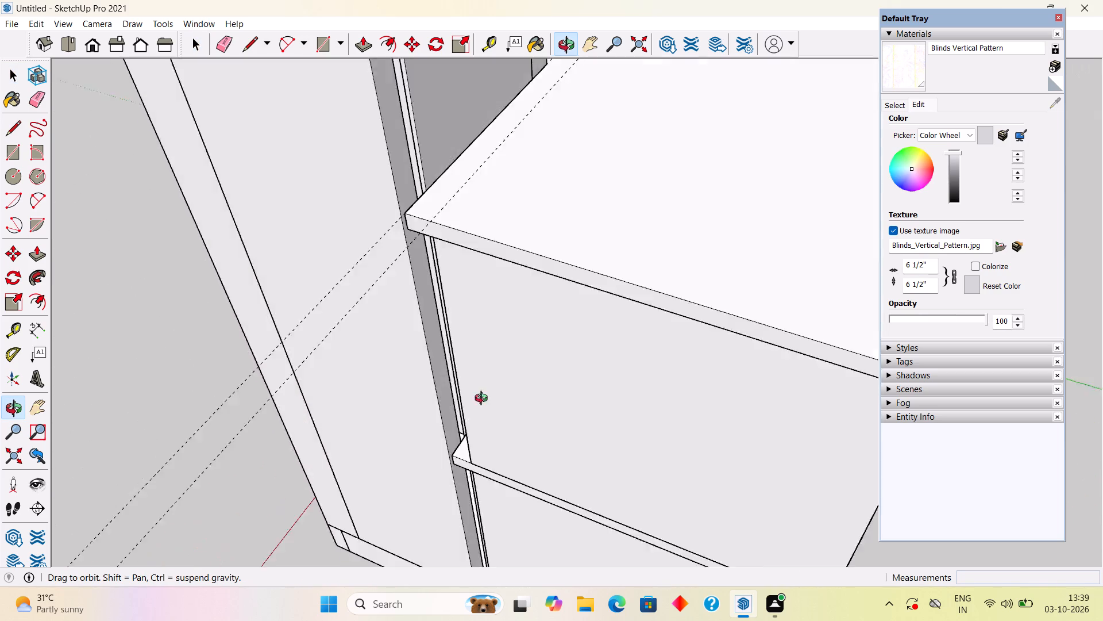
middle_drag(484, 400, 584, 332)
scroll(562, 356, down, 7)
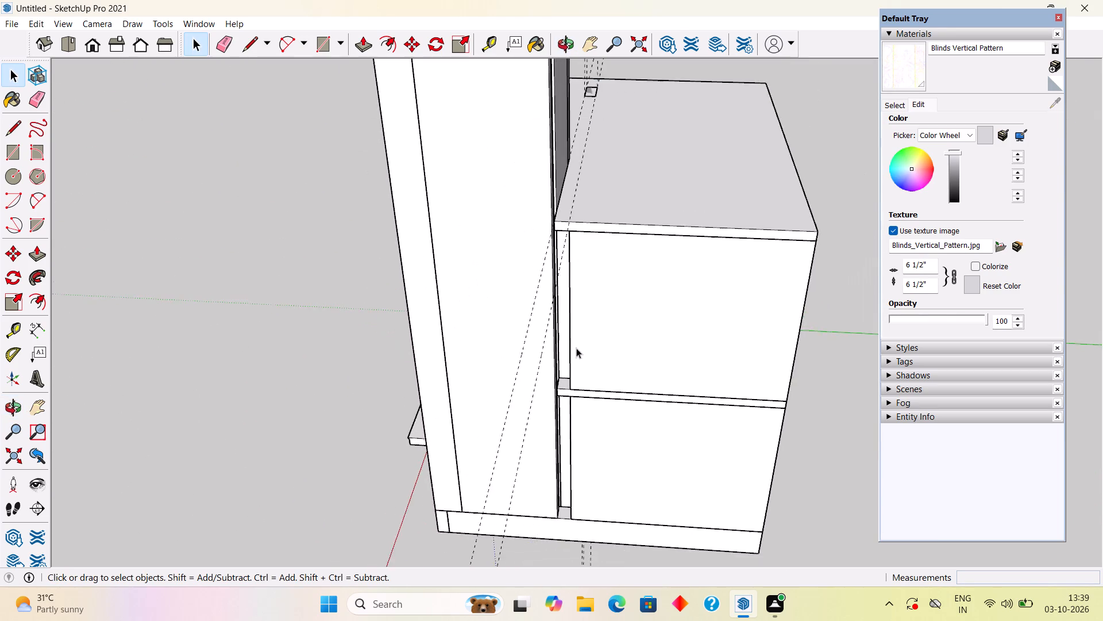
scroll(576, 348, down, 2)
middle_drag(591, 426, 591, 379)
scroll(565, 390, up, 6)
triple_click(565, 390)
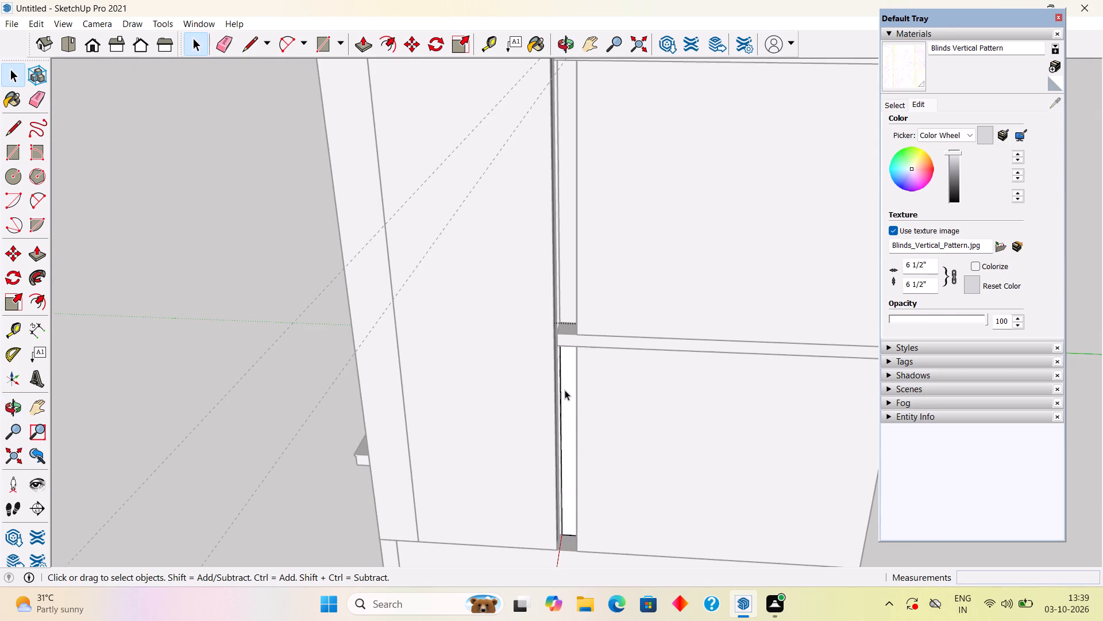
key(p)
click(565, 390)
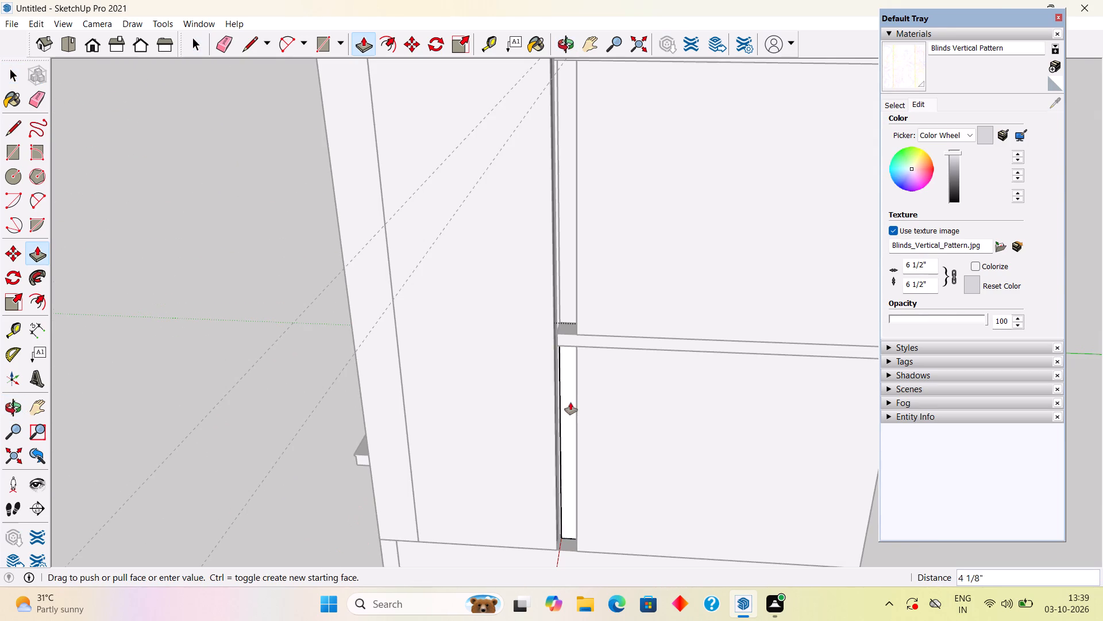
click(596, 402)
Extend the end face of the first-floor wall beside the tower outward by 1', flush with the relocated side wall.
middle_drag(579, 359, 544, 371)
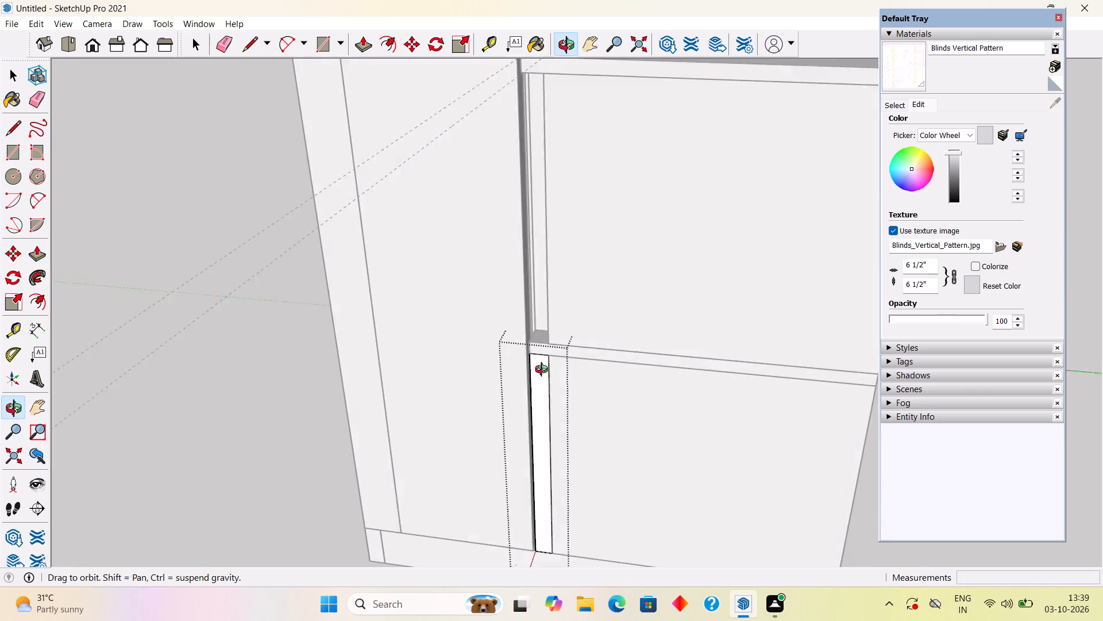
middle_drag(544, 371, 516, 400)
scroll(506, 311, up, 1)
middle_drag(507, 311, 564, 311)
key(space)
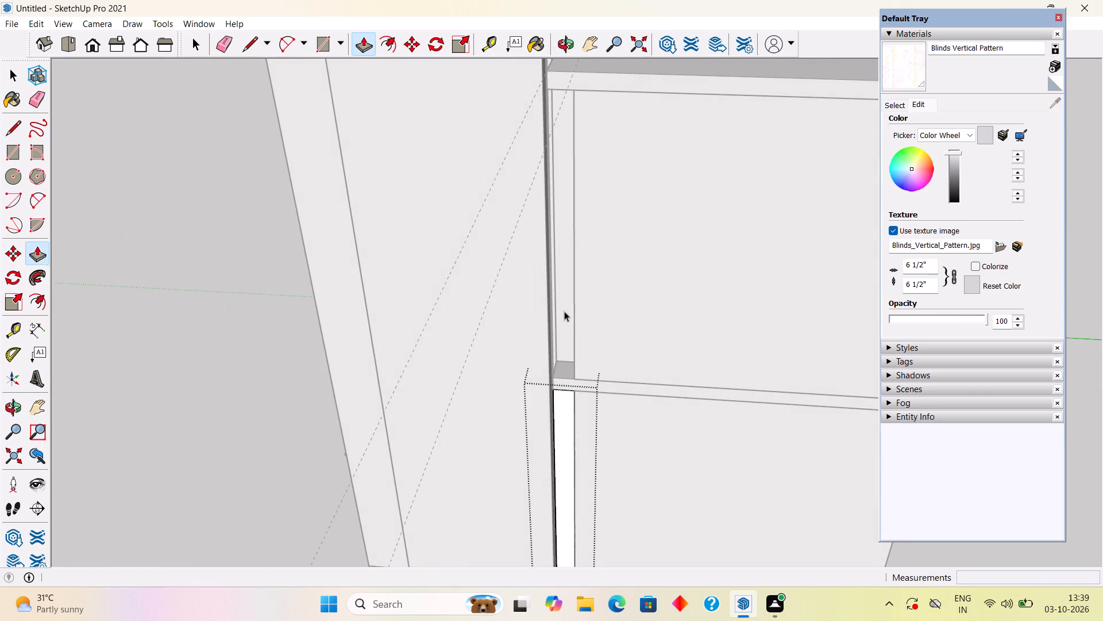
click(566, 311)
double_click(566, 311)
key(p)
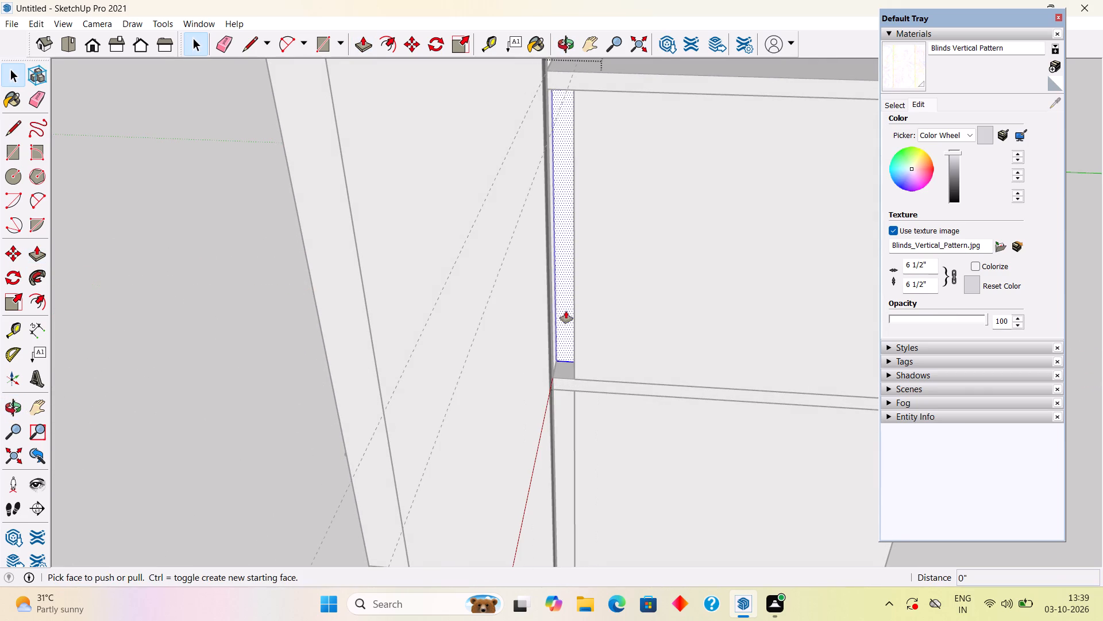
click(566, 311)
click(580, 345)
scroll(580, 345, down, 9)
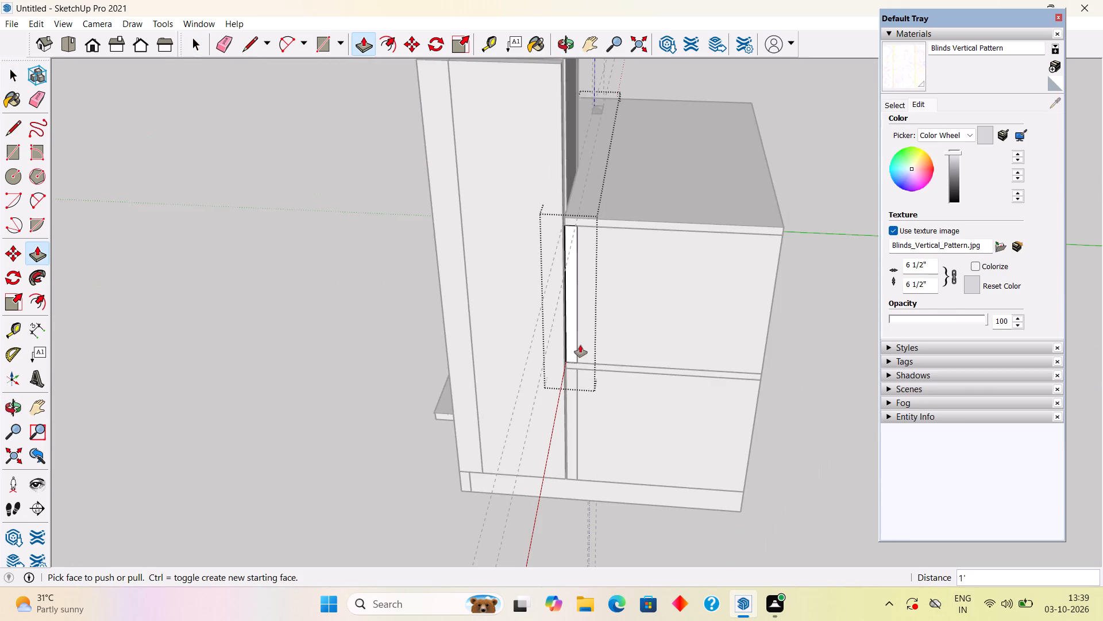
key(space)
middle_drag(604, 359, 576, 324)
click(263, 468)
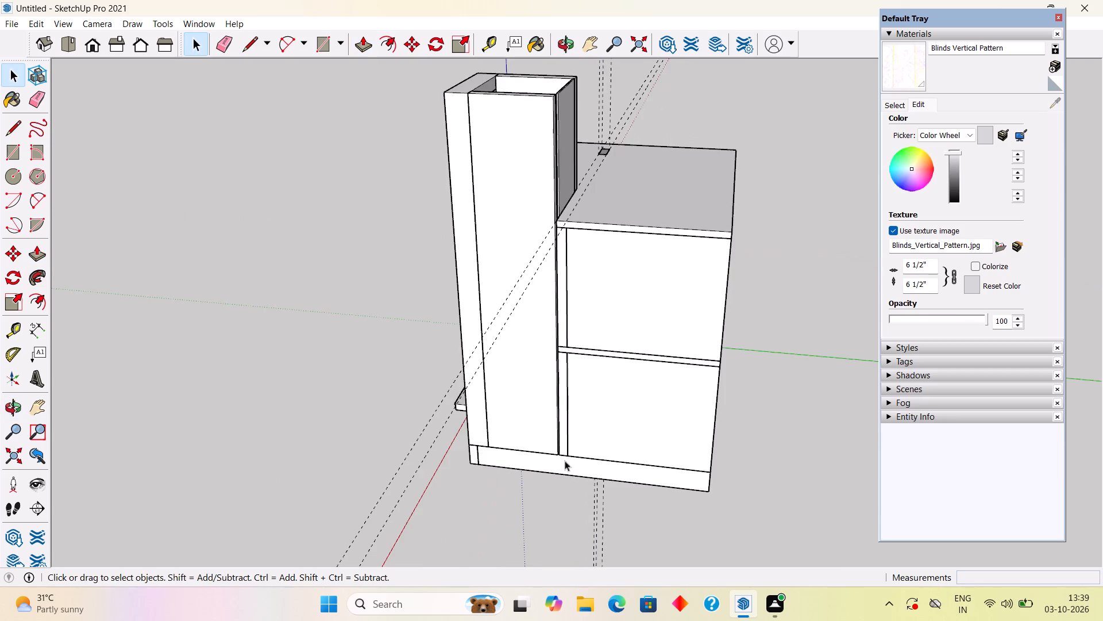
Examine the joint between the tower's side panel and the adjoining house walls, from the roof slab down to the base.
middle_drag(574, 454, 544, 419)
scroll(545, 434, up, 15)
middle_drag(490, 450, 544, 516)
scroll(544, 516, down, 2)
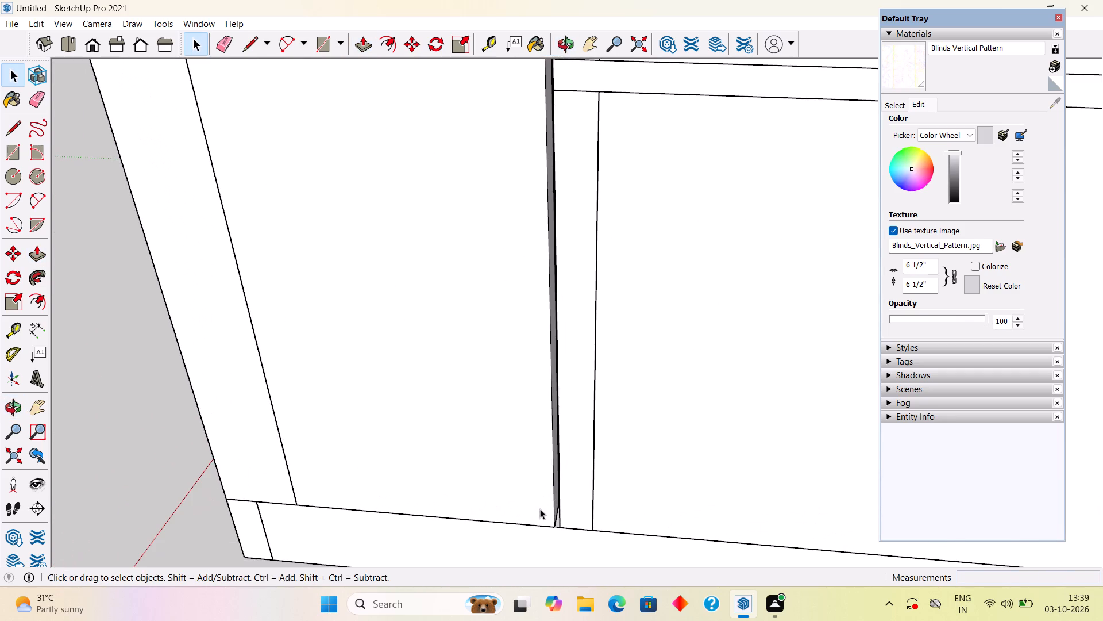
scroll(553, 454, down, 15)
middle_drag(543, 262, 534, 262)
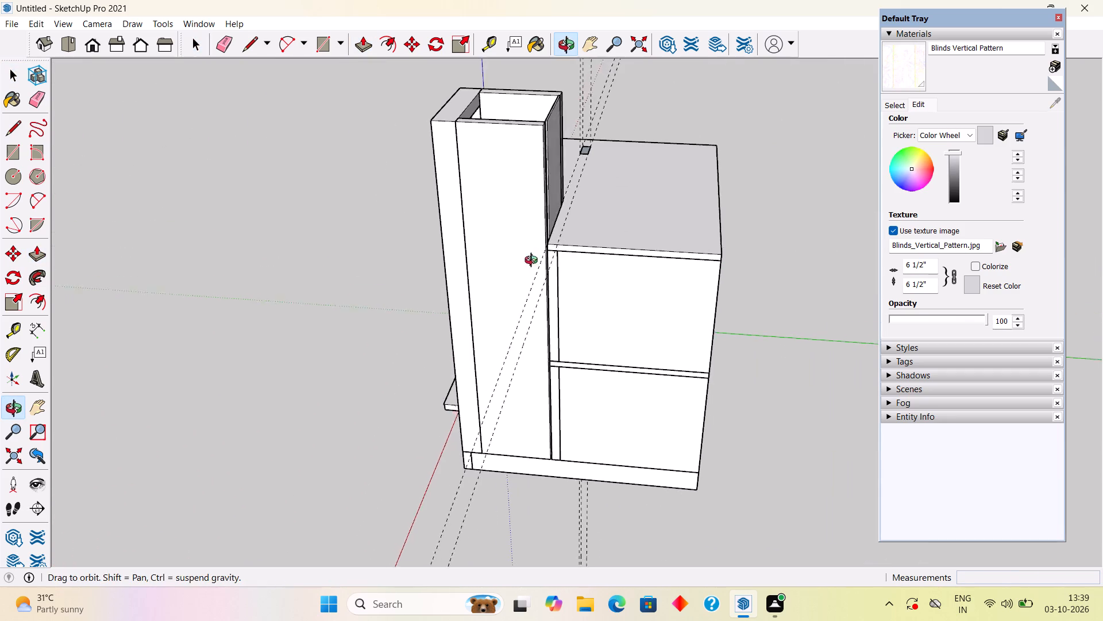
middle_drag(534, 262, 425, 286)
scroll(535, 216, up, 15)
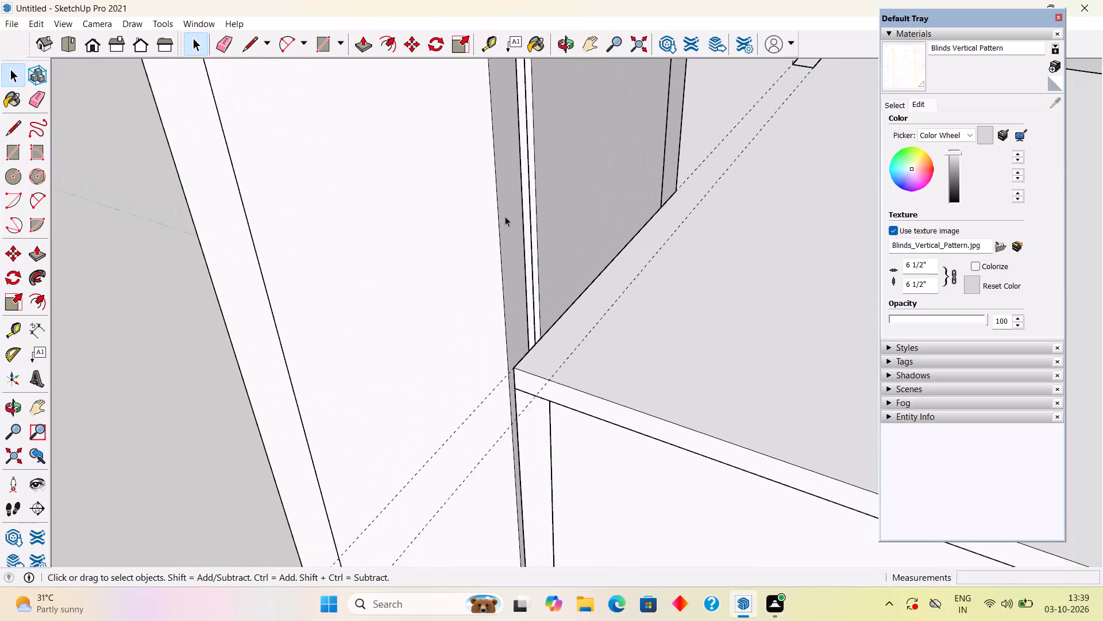
scroll(508, 238, up, 2)
middle_drag(519, 279, 337, 159)
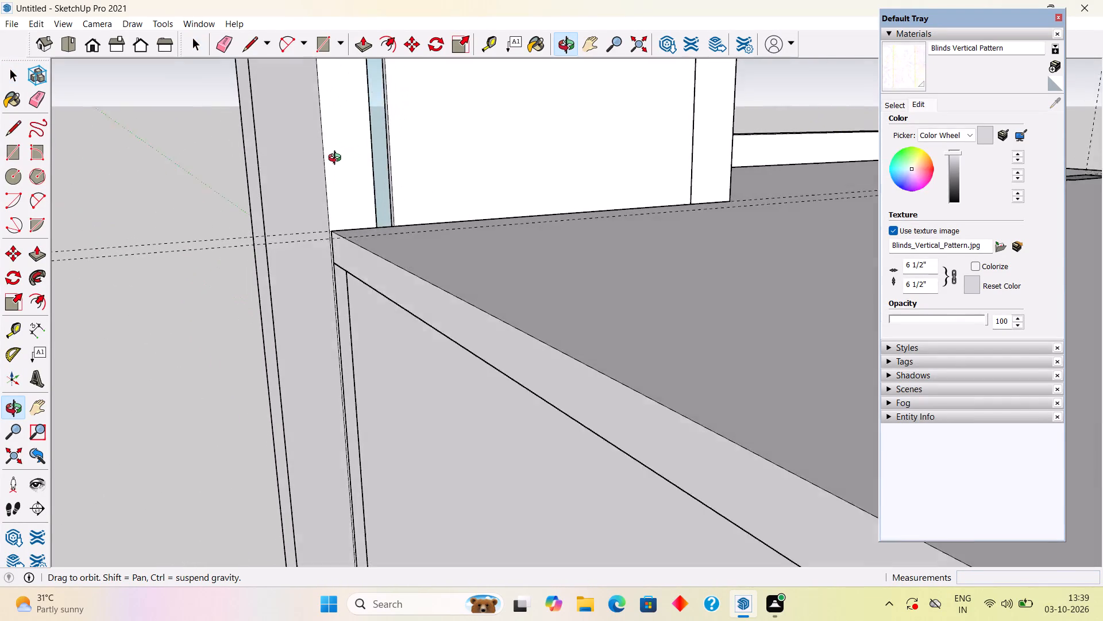
middle_drag(337, 159, 396, 124)
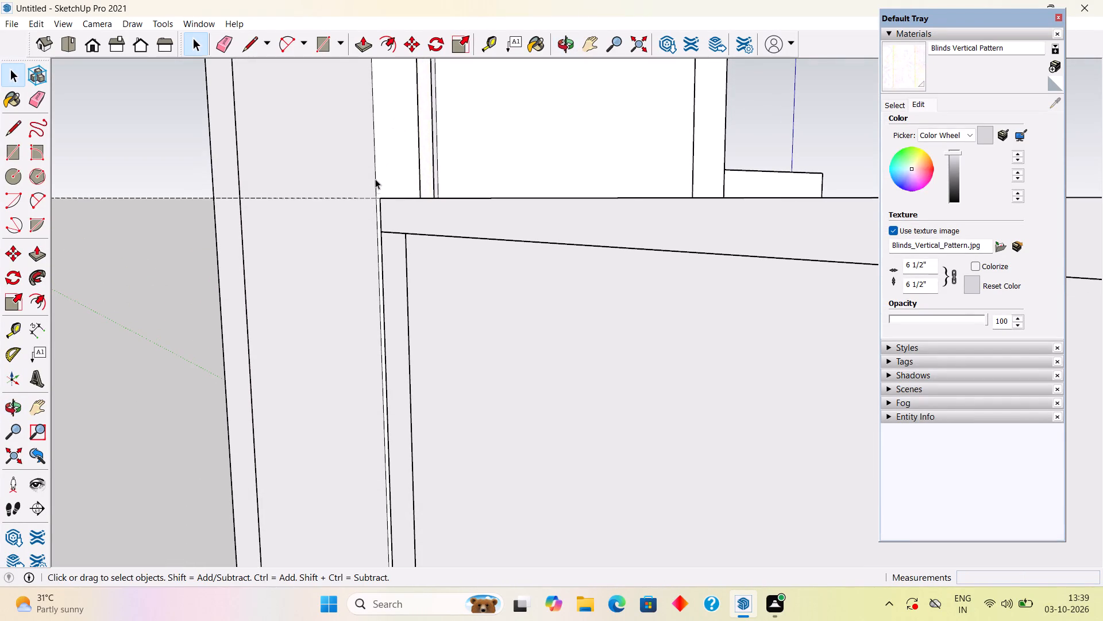
scroll(372, 200, down, 3)
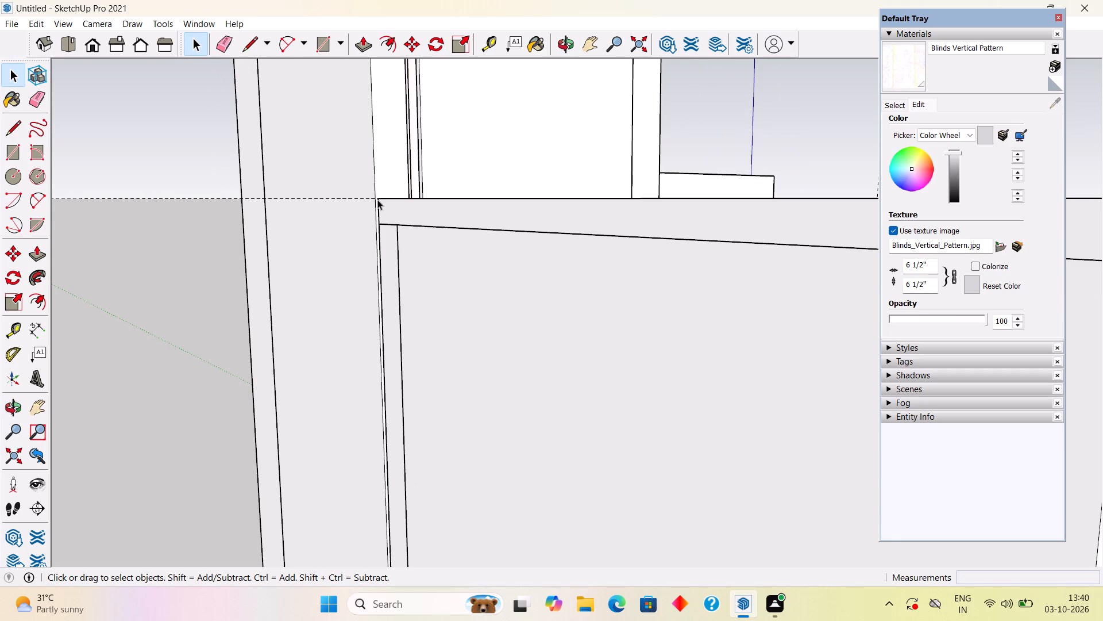
scroll(377, 200, down, 20)
scroll(377, 200, down, 1)
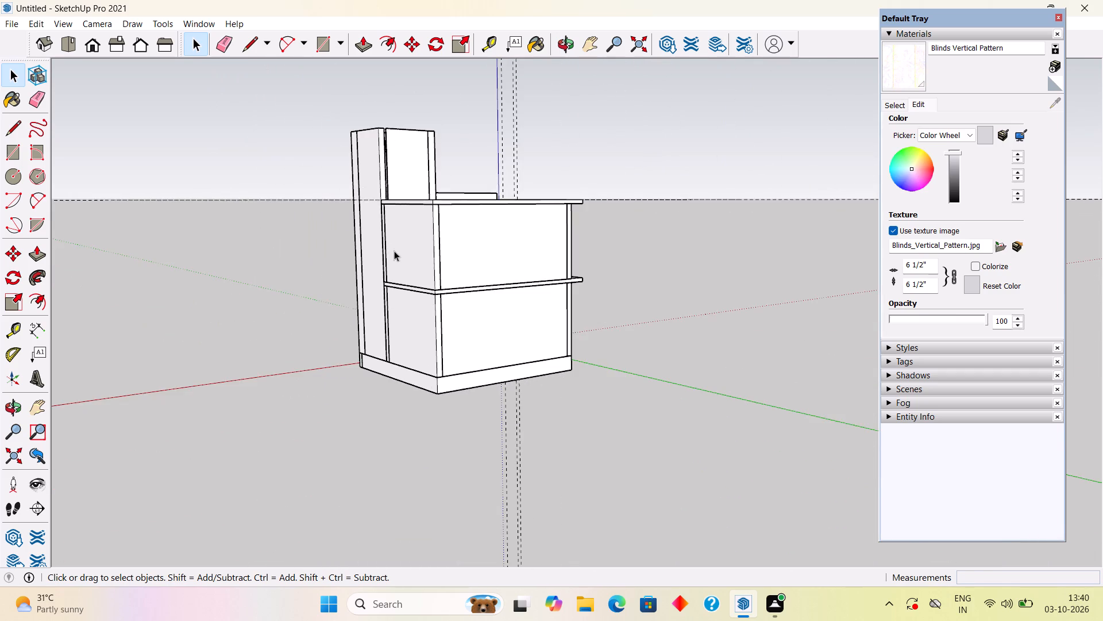
middle_drag(394, 251, 594, 223)
scroll(476, 362, up, 17)
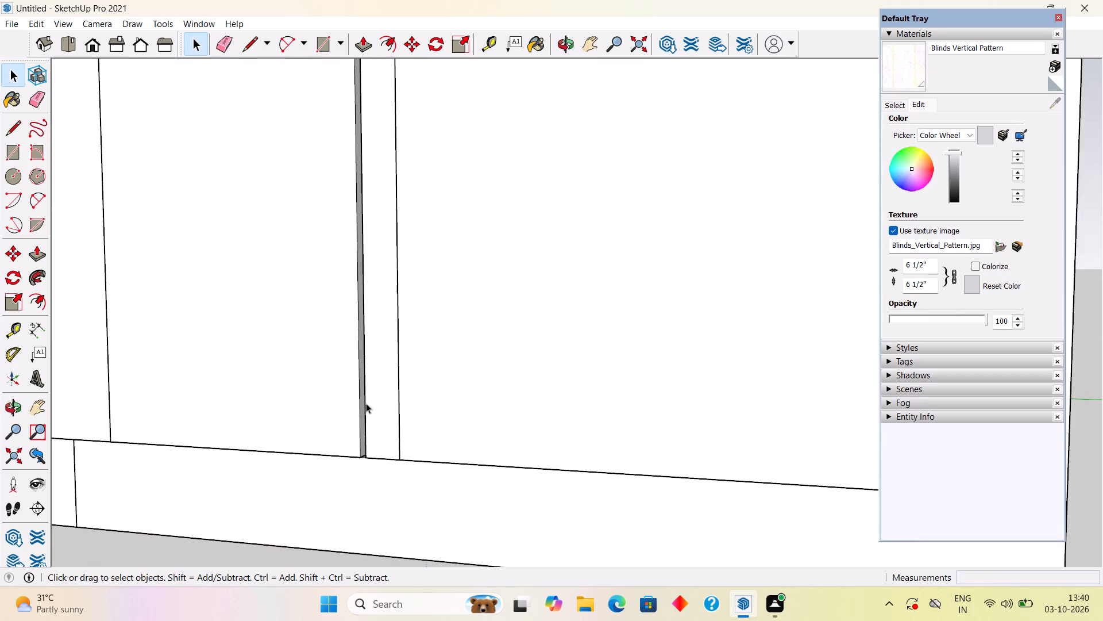
scroll(365, 403, up, 4)
middle_drag(356, 397, 156, 294)
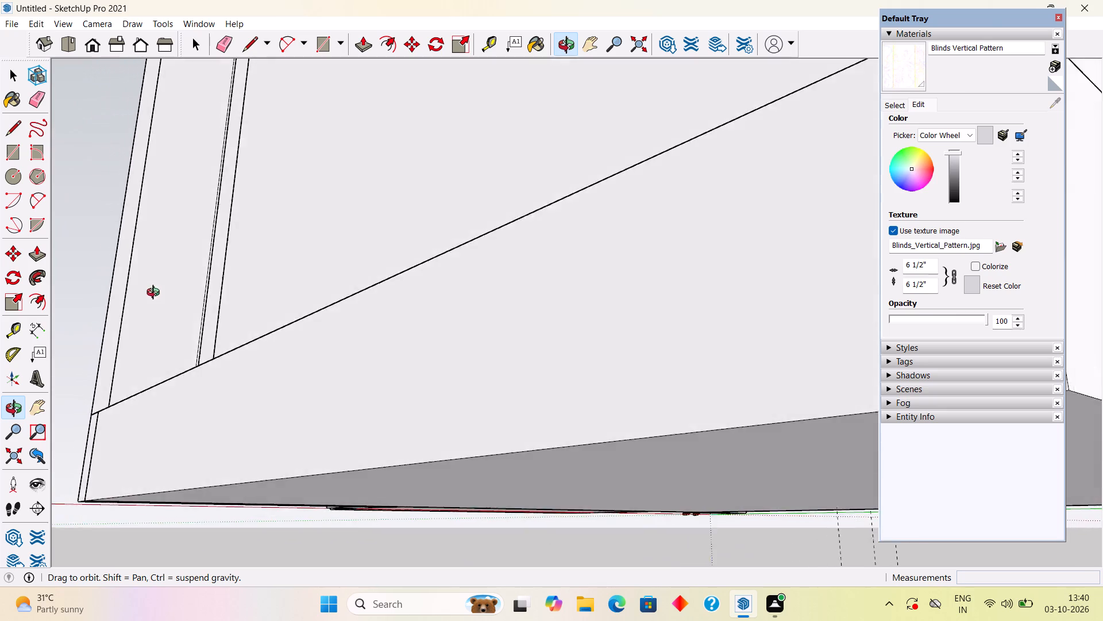
middle_drag(156, 294, 264, 399)
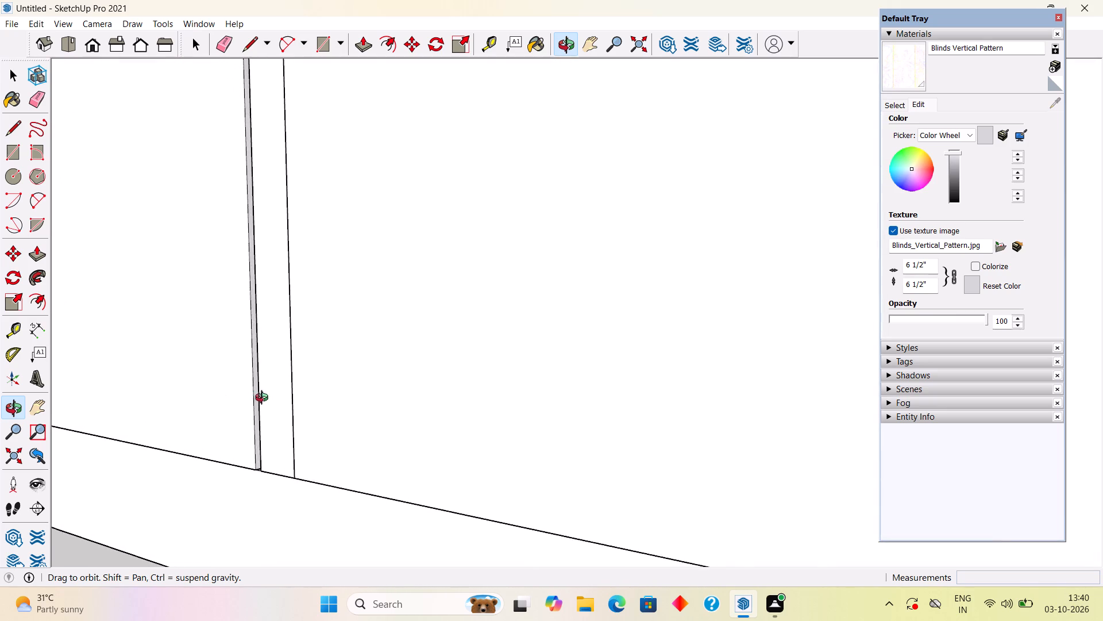
middle_drag(264, 399, 266, 397)
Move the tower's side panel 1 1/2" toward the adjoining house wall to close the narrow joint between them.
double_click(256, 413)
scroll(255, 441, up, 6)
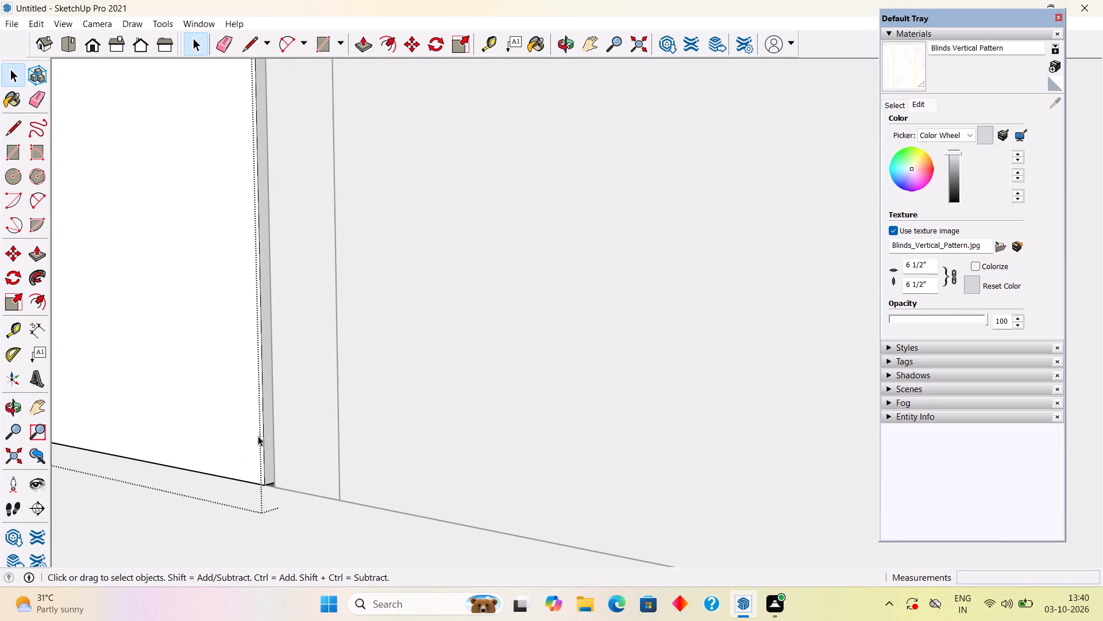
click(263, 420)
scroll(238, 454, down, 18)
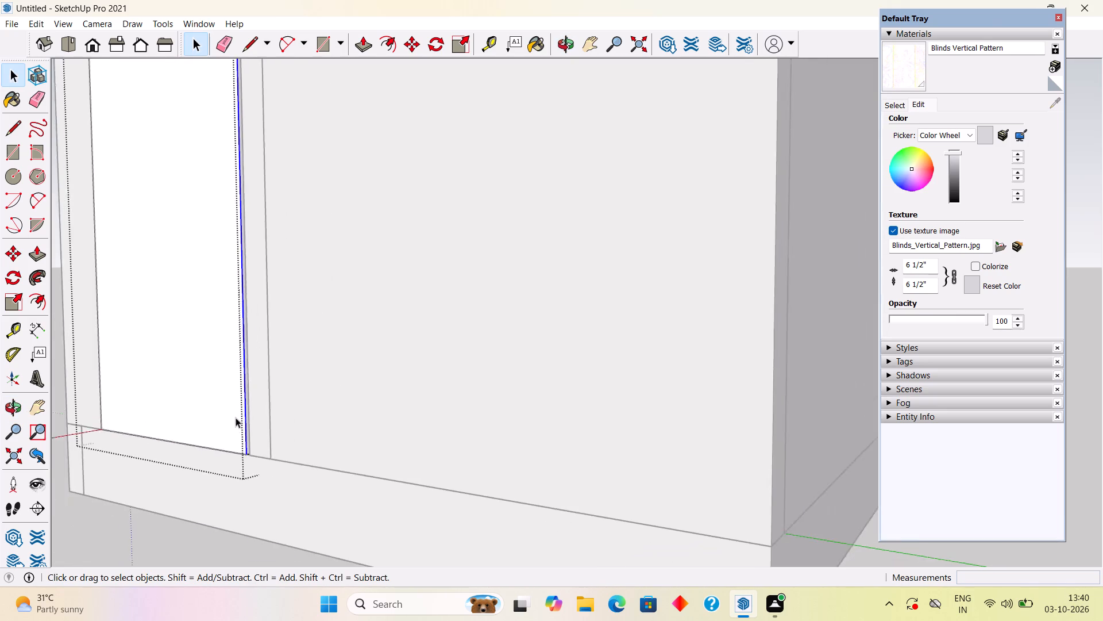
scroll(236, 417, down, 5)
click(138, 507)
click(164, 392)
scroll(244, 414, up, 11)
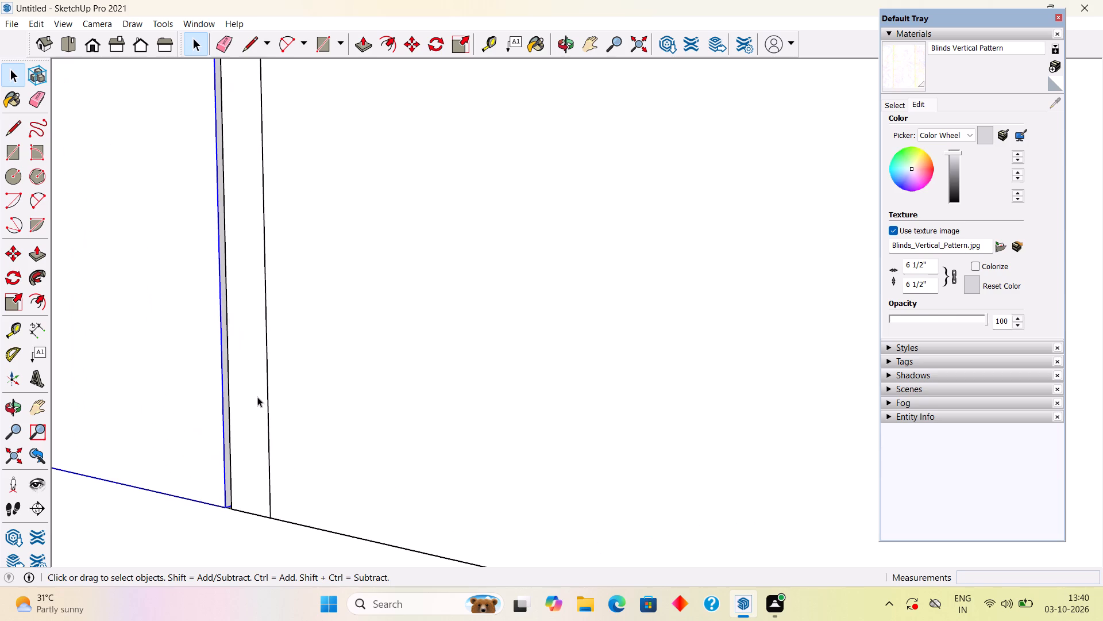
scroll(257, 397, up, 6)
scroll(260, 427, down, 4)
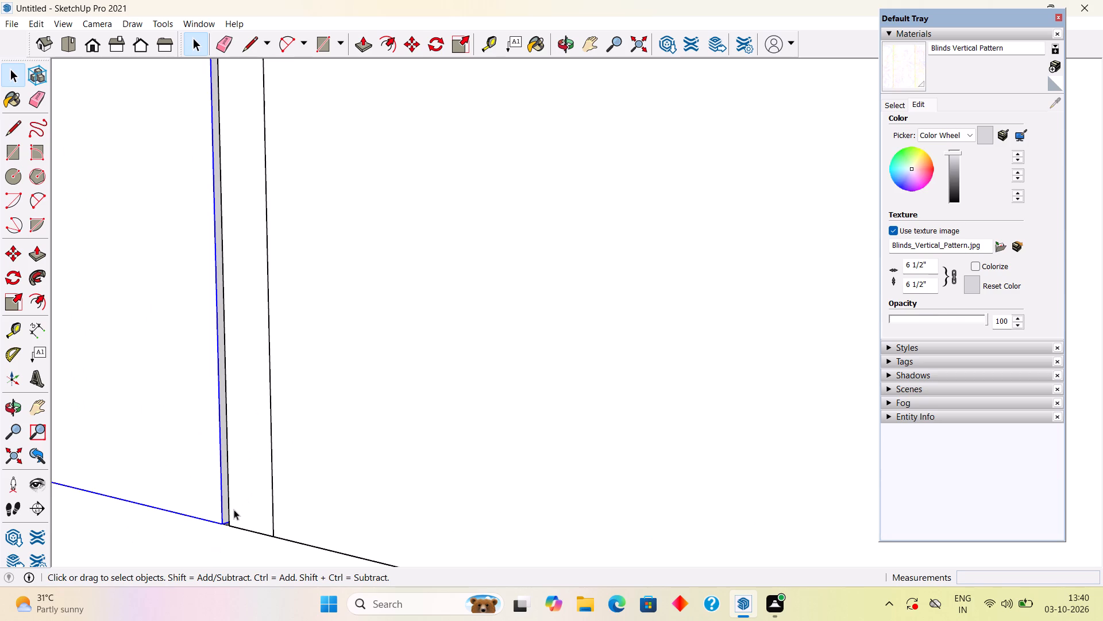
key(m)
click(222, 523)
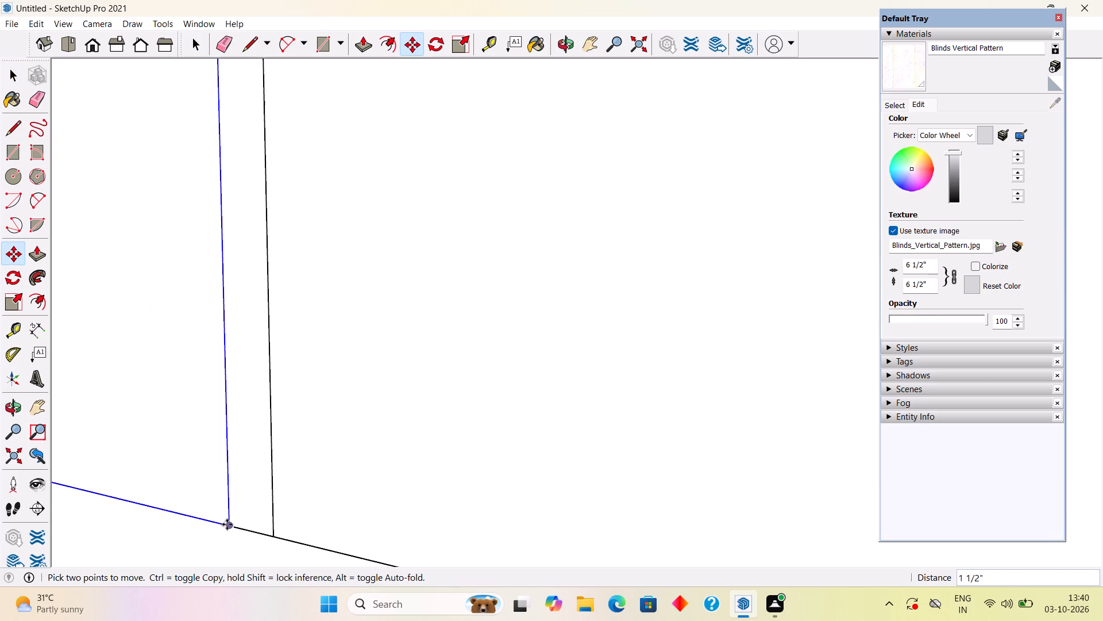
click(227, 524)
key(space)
Examine the shifted tower side panel's joints with the front frame, the base and the adjoining house walls.
scroll(232, 503, down, 14)
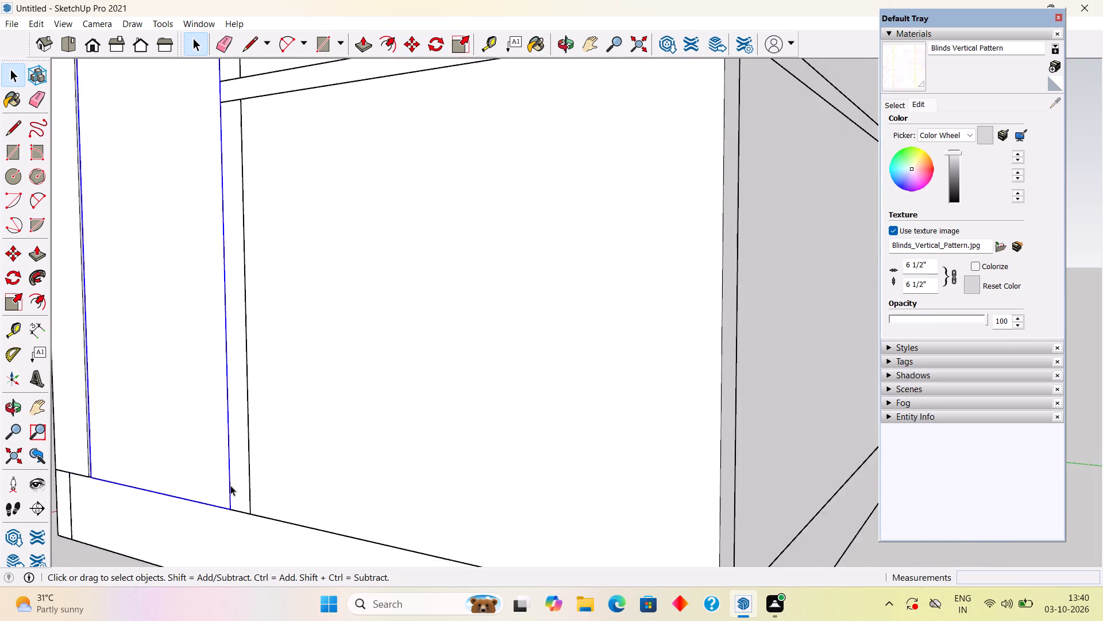
scroll(230, 485, down, 6)
middle_drag(230, 484, 390, 426)
scroll(163, 486, up, 9)
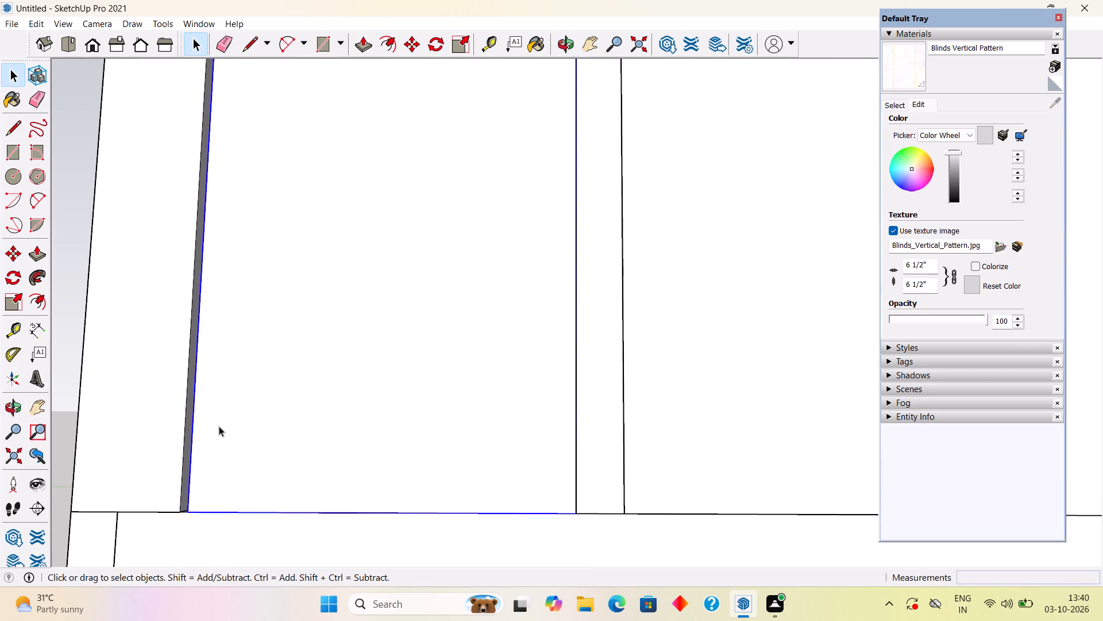
scroll(219, 426, up, 4)
middle_drag(213, 426, 348, 428)
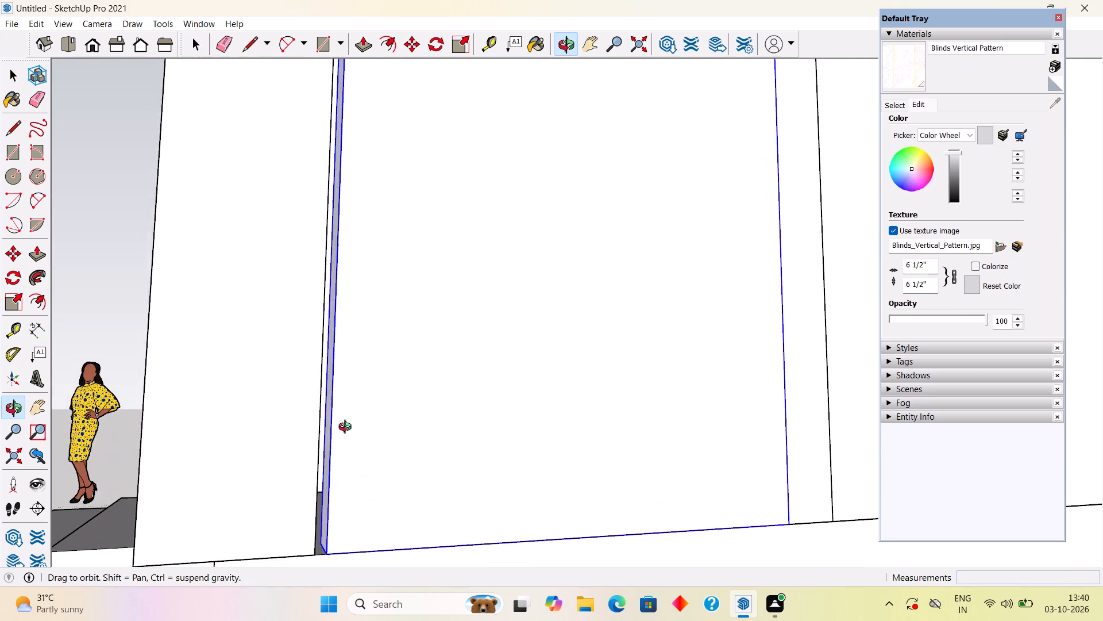
middle_drag(348, 428, 213, 397)
scroll(213, 397, down, 15)
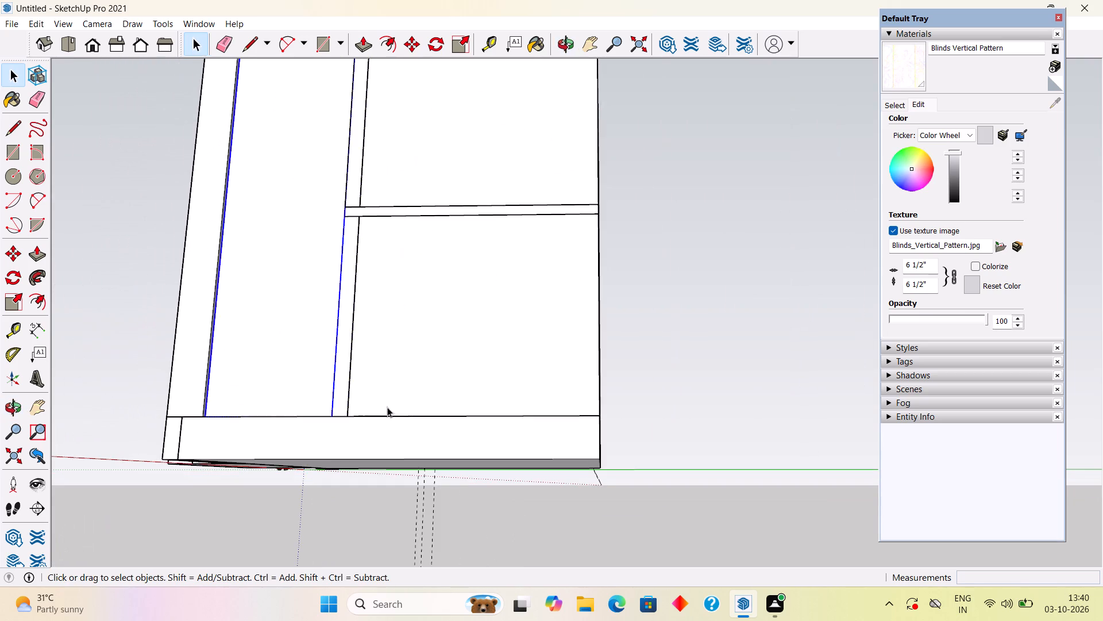
middle_drag(433, 382, 468, 546)
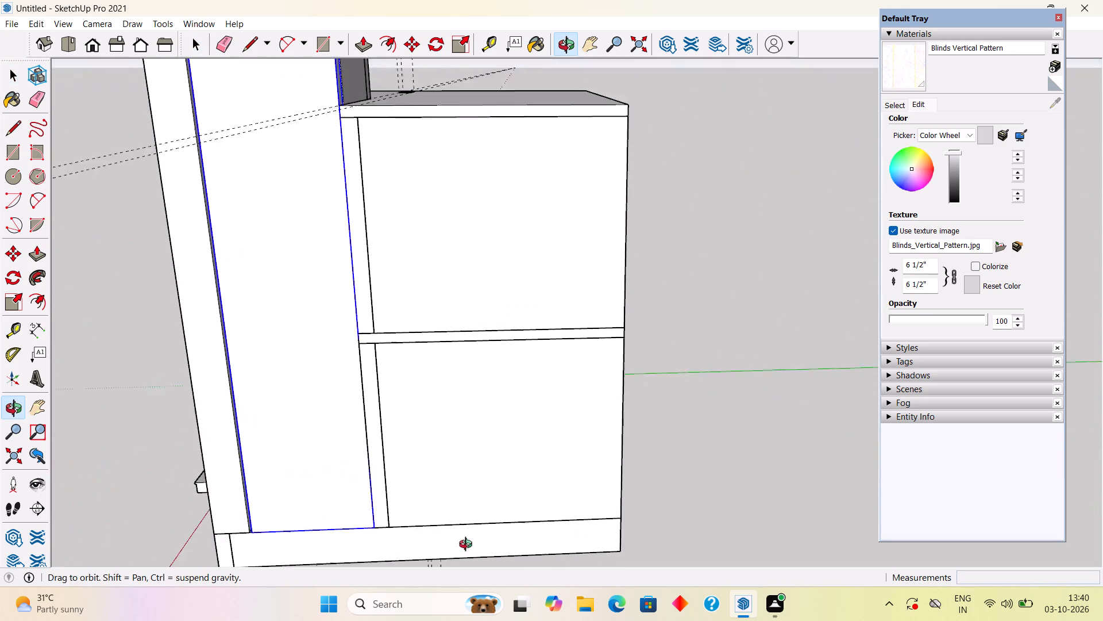
middle_drag(468, 546, 325, 577)
scroll(325, 577, down, 4)
scroll(328, 504, down, 5)
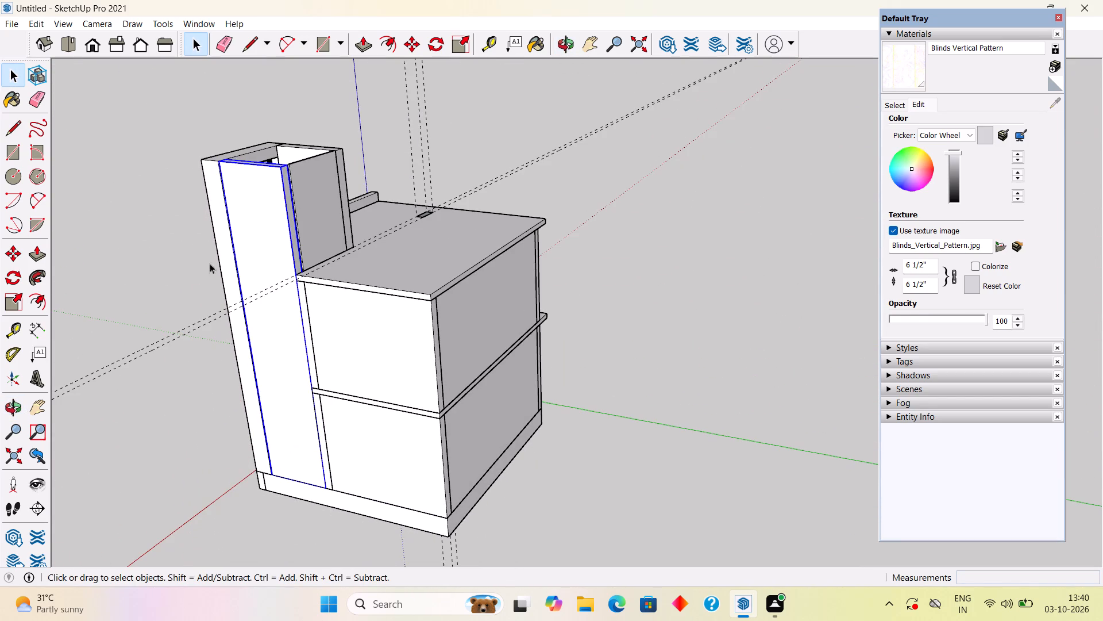
click(149, 274)
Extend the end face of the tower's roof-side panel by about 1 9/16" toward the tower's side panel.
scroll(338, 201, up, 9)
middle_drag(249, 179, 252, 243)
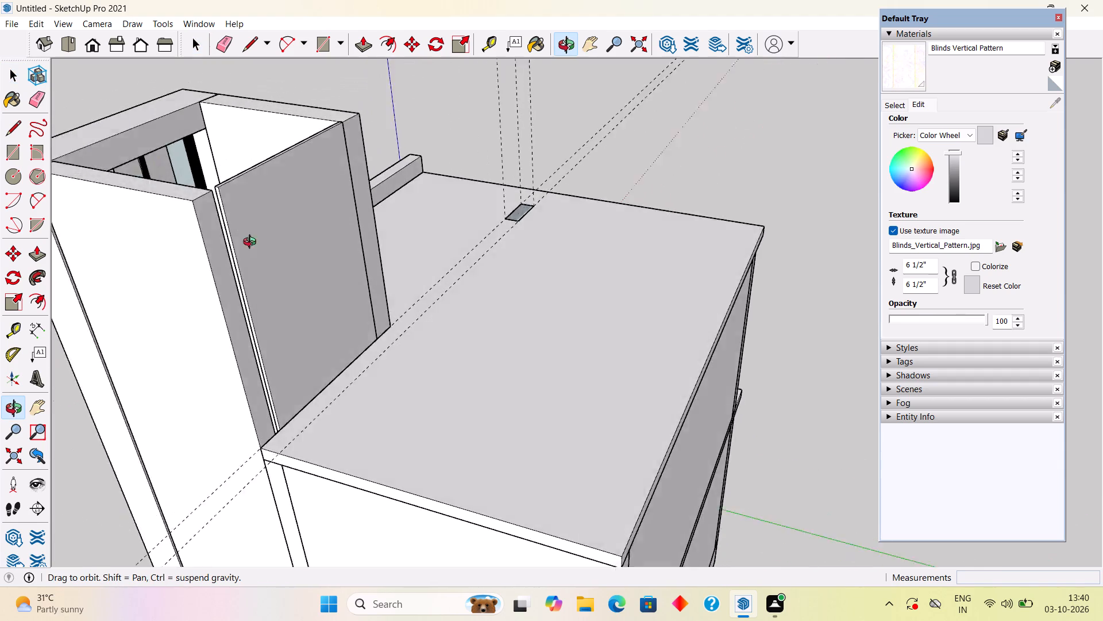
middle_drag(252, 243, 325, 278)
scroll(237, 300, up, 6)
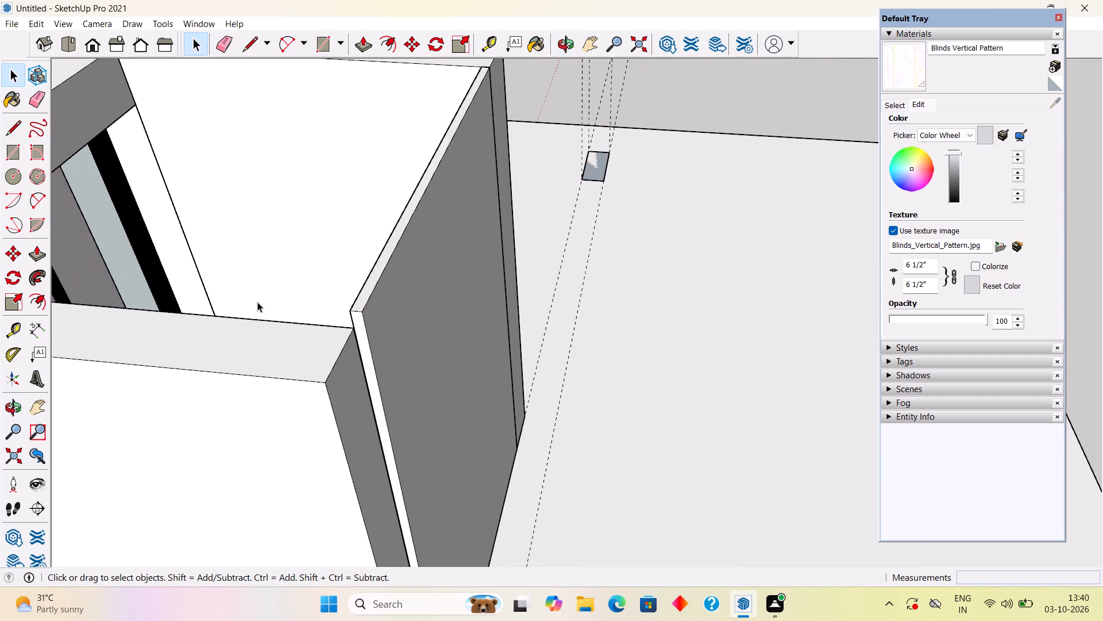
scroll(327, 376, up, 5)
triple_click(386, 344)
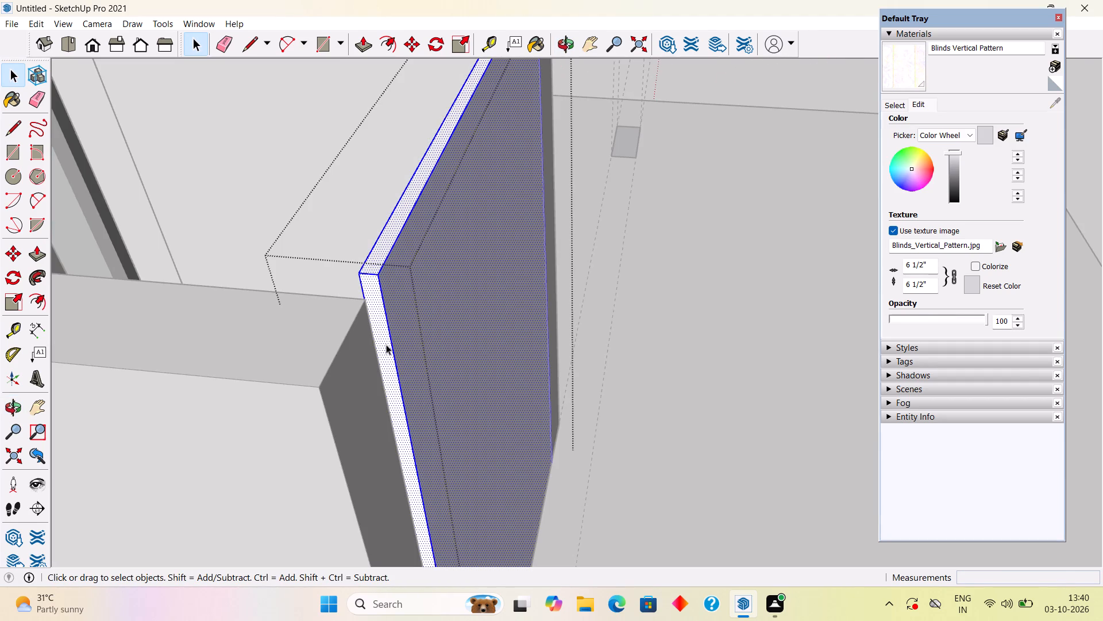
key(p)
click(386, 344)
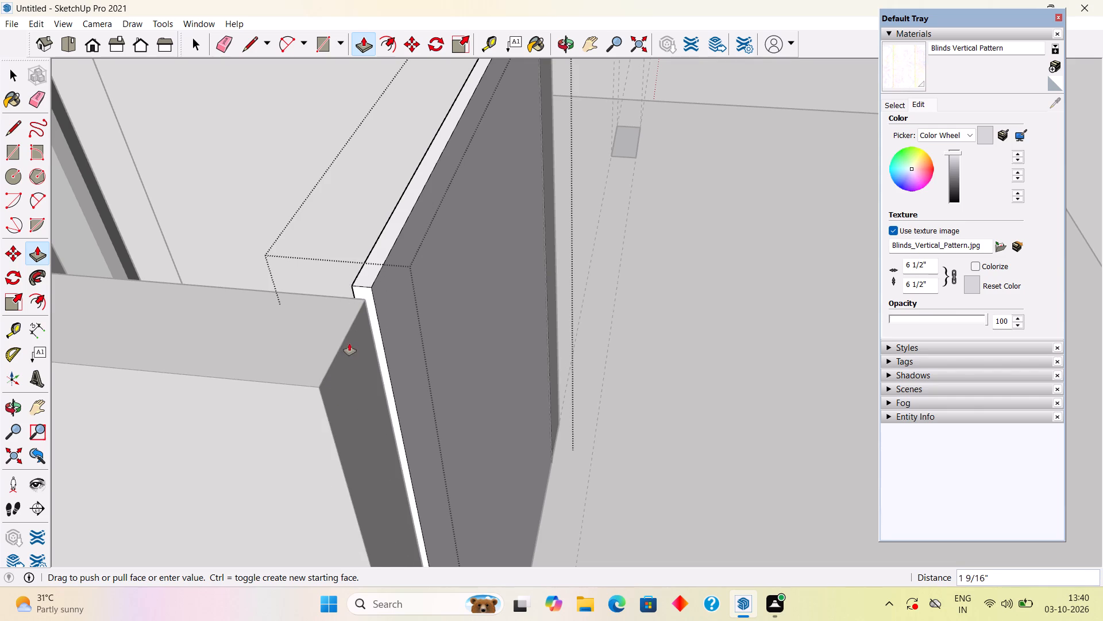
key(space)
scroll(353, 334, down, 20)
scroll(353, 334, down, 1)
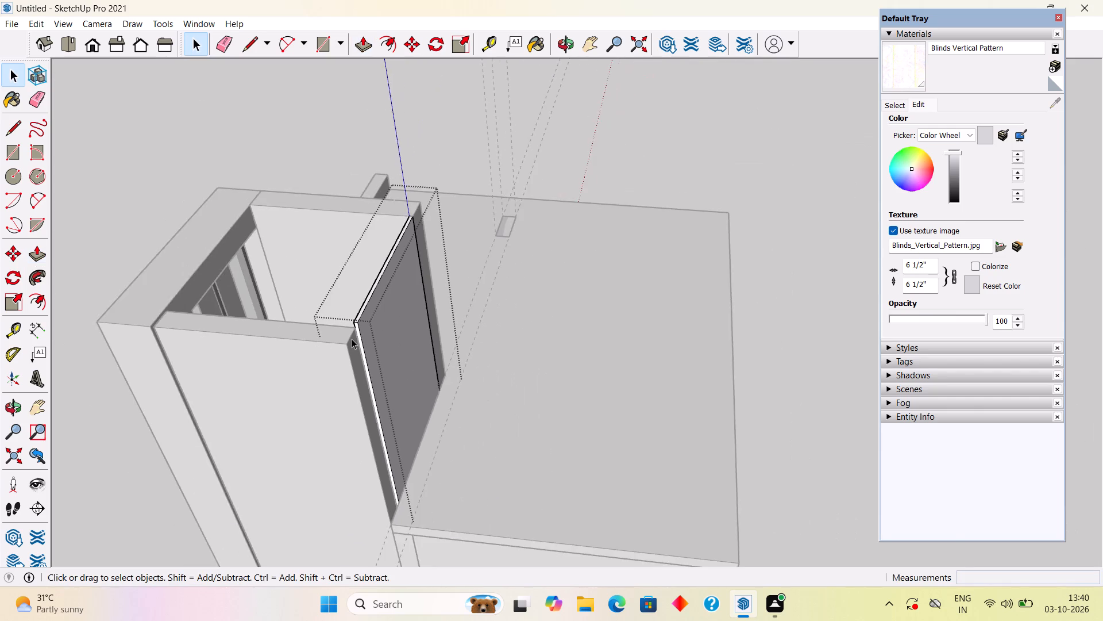
Undo the recent edits back to before the side walls and the tower's side panel were moved outward.
middle_drag(362, 369, 434, 383)
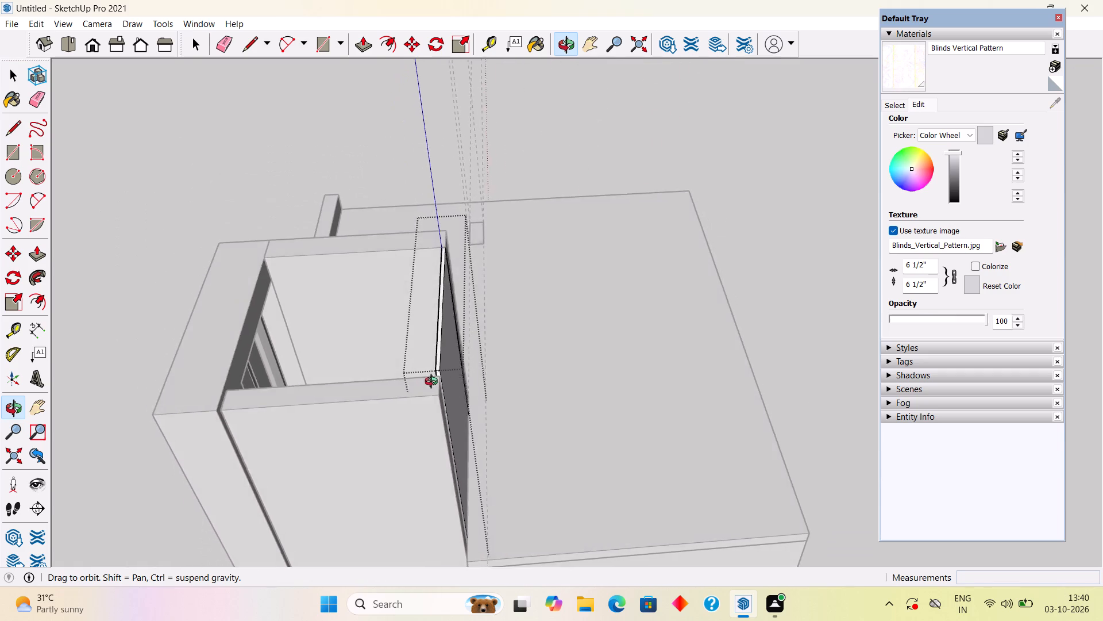
middle_drag(434, 383, 254, 281)
scroll(255, 282, down, 10)
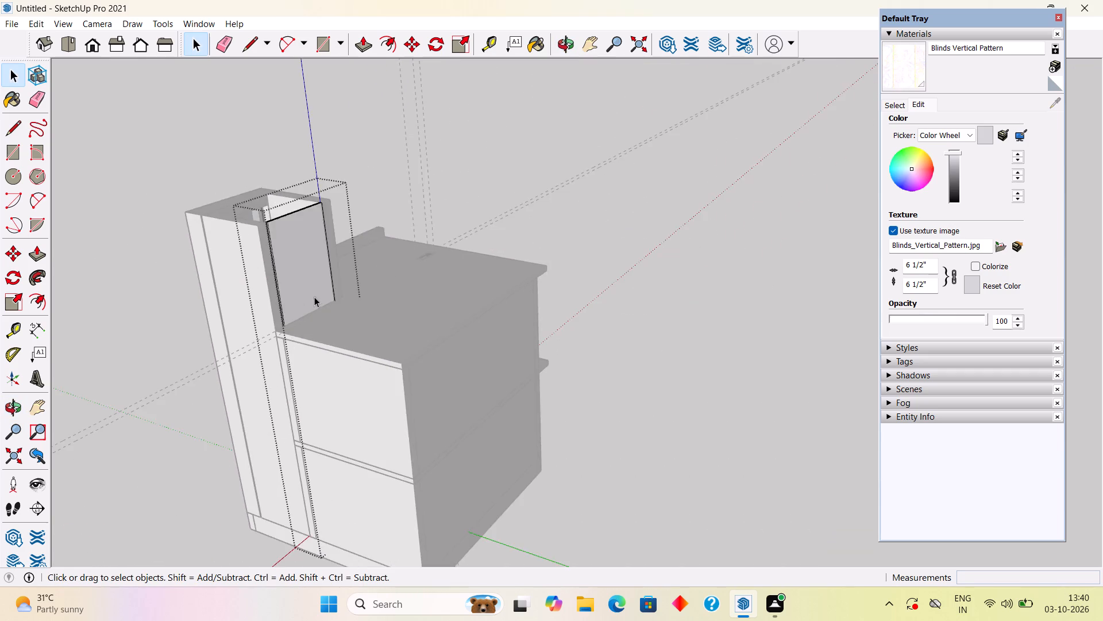
scroll(314, 297, down, 4)
key(ctrl+z)
key(ctrl+z)
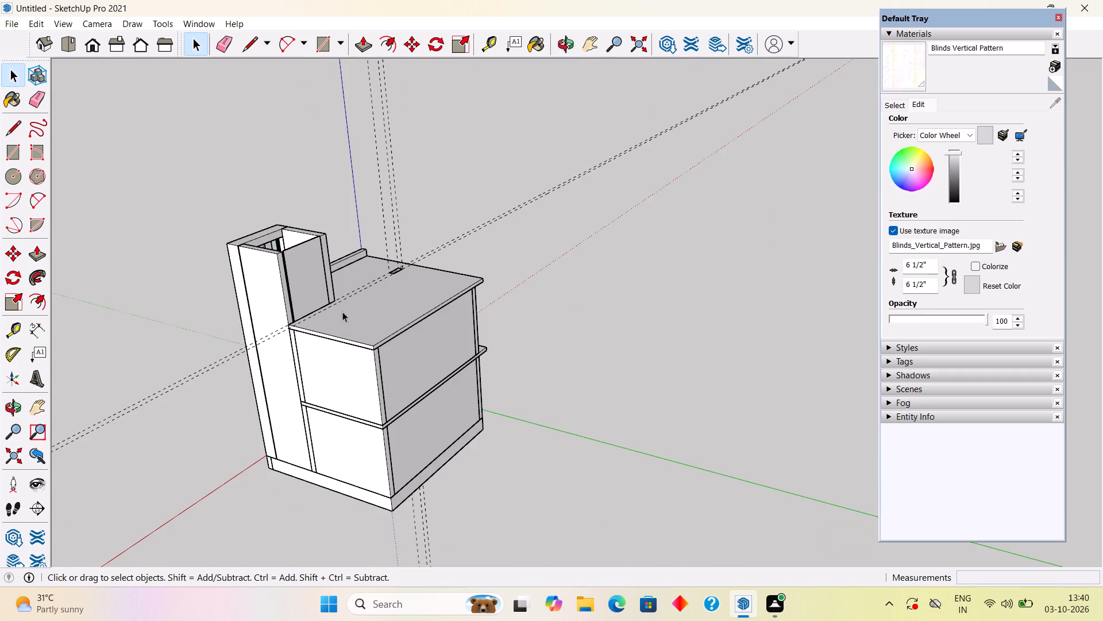
key(ctrl+z)
key(ctrl+z)
key(ctrl+z)
key(ctrl+z)
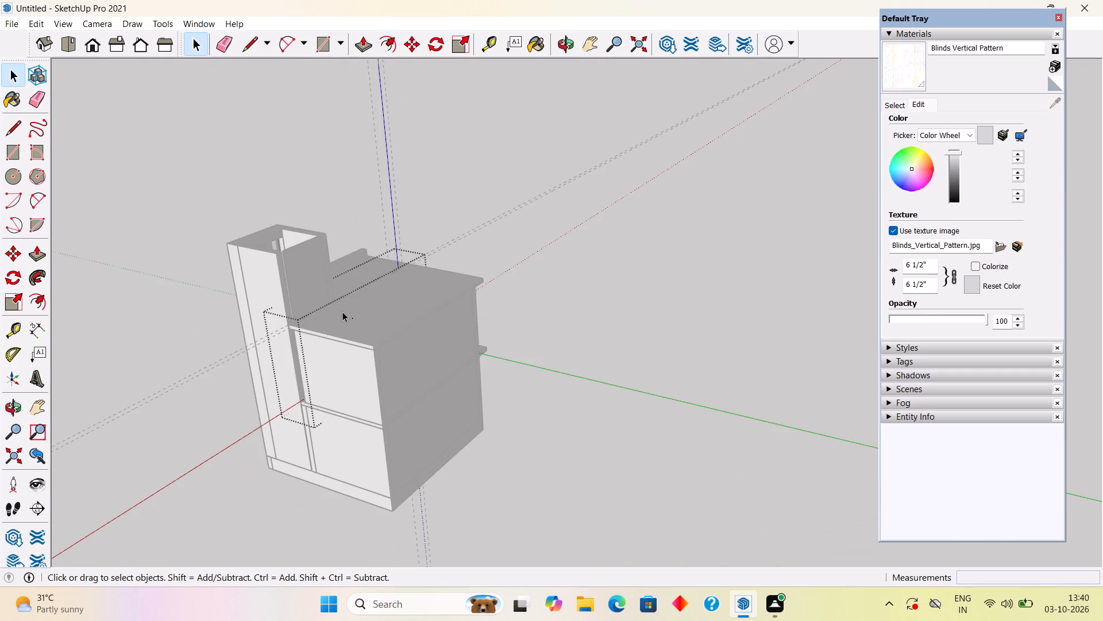
key(ctrl+z)
key(ctrl+z)
key(ctrl+z)
key(ctrl+z)
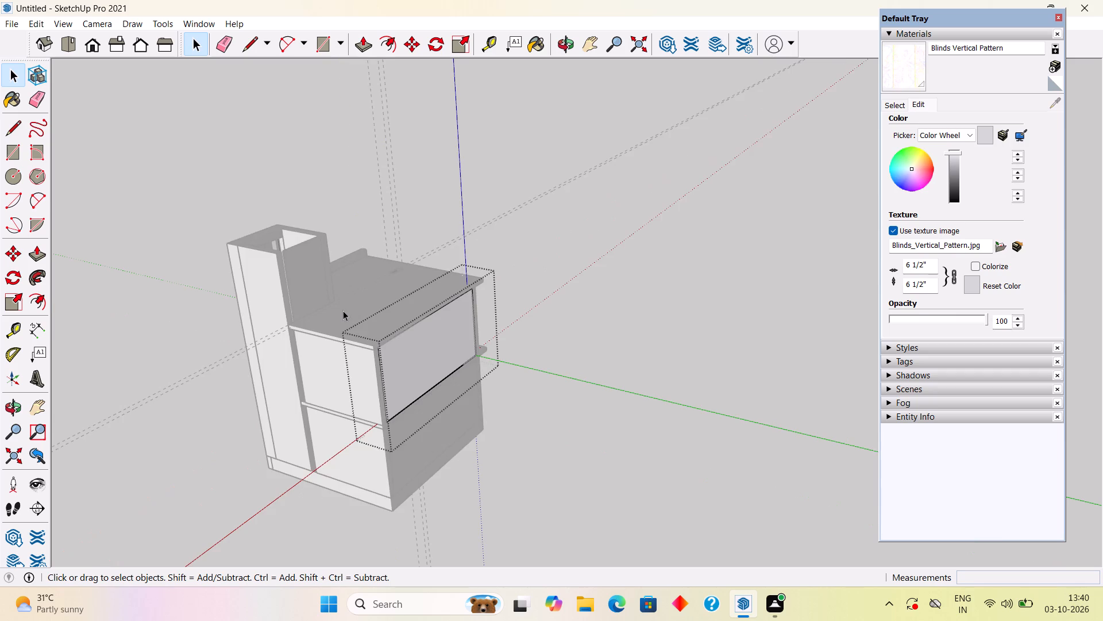
key(ctrl+z)
key(ctrl+z)
key(ctrl+z)
key(ctrl+z)
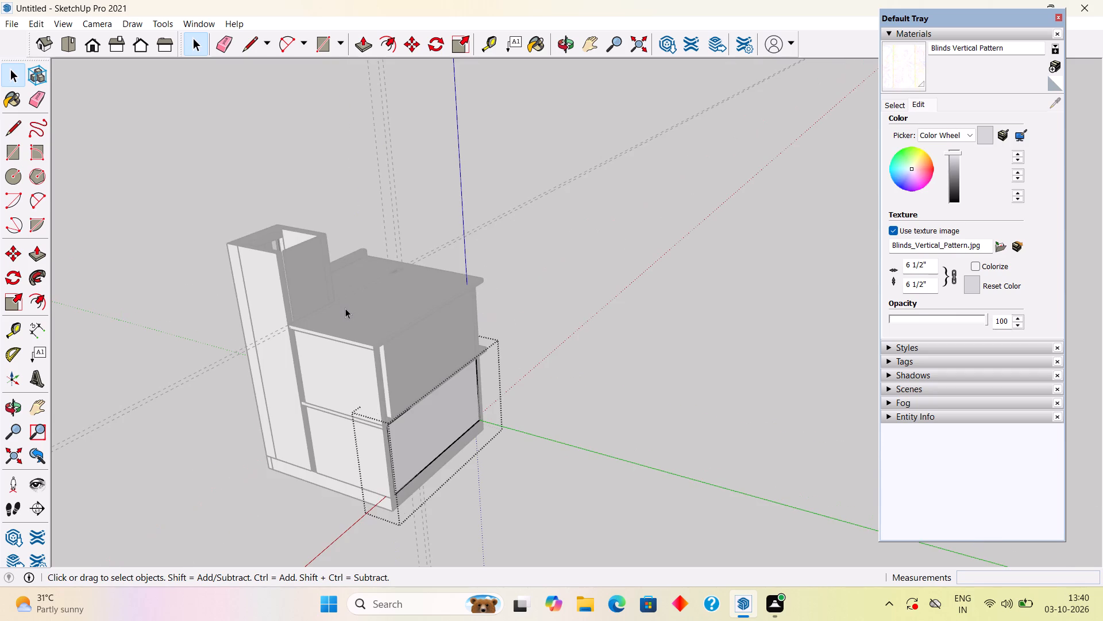
key(ctrl+z)
key(ctrl+z)
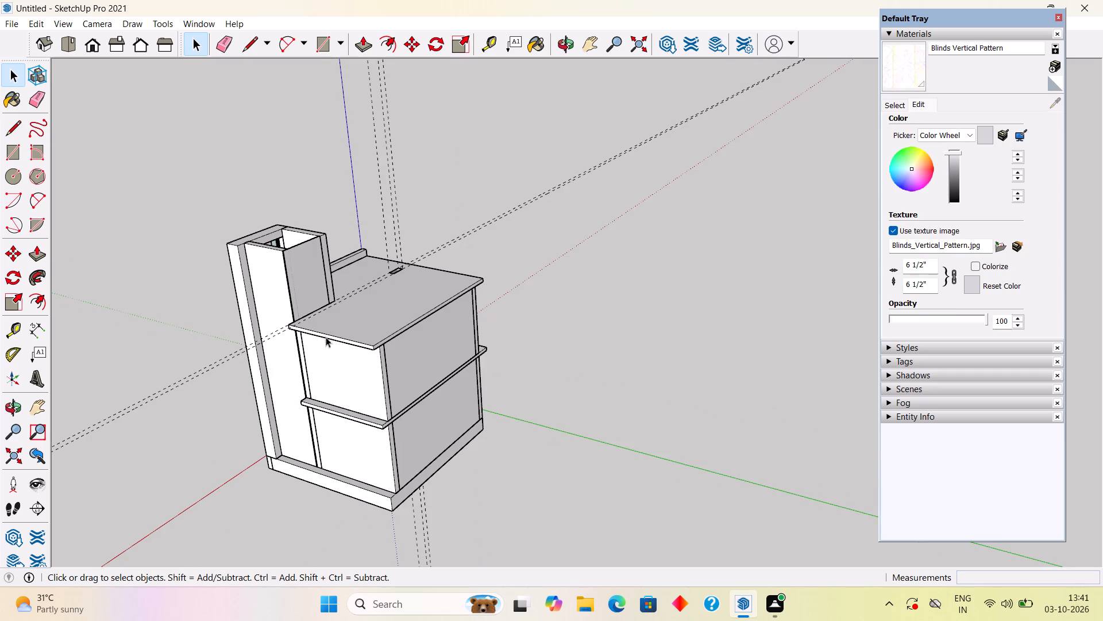
Move the tower's side panel, both storeys' side walls and the narrow lower strip between them outward 1', flush with the base edge.
scroll(295, 381, up, 6)
middle_drag(311, 366, 341, 273)
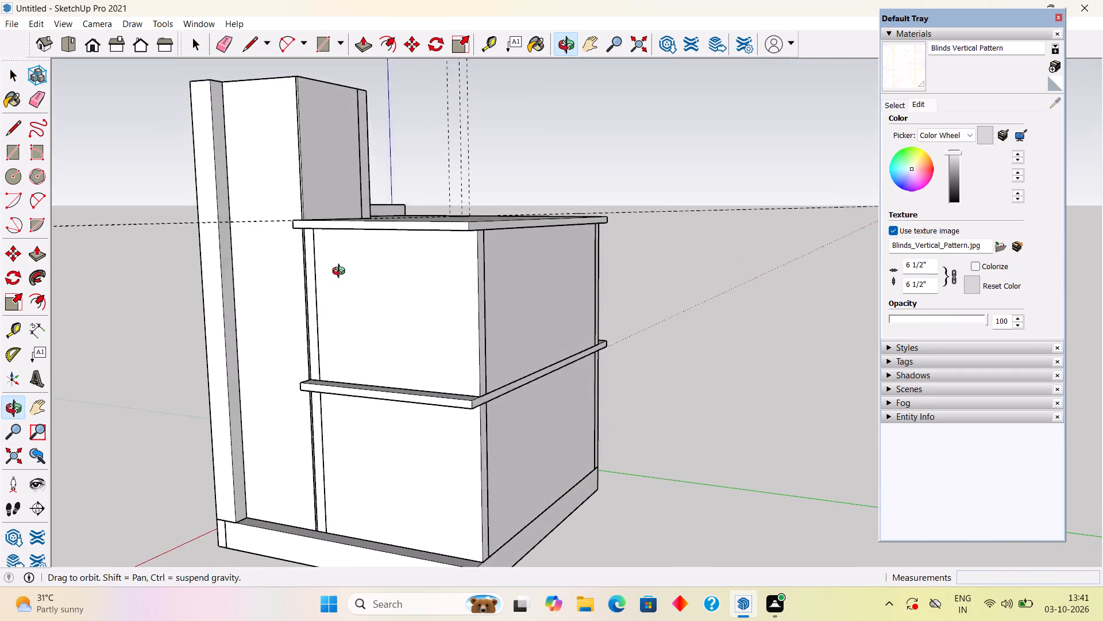
middle_drag(341, 273, 379, 278)
middle_drag(348, 296, 446, 241)
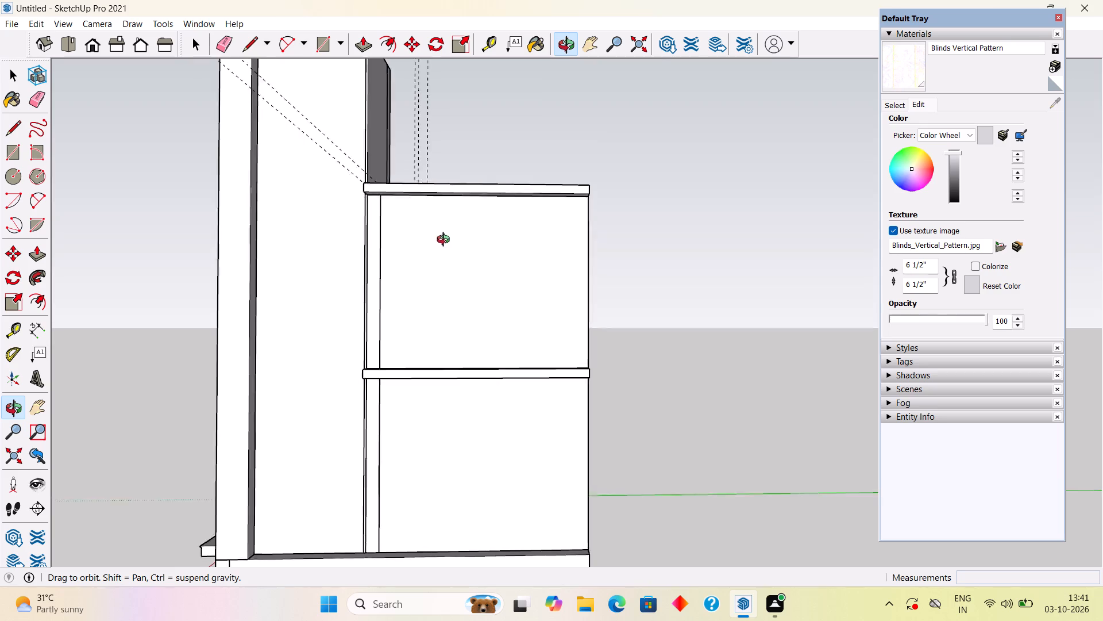
middle_drag(446, 241, 419, 237)
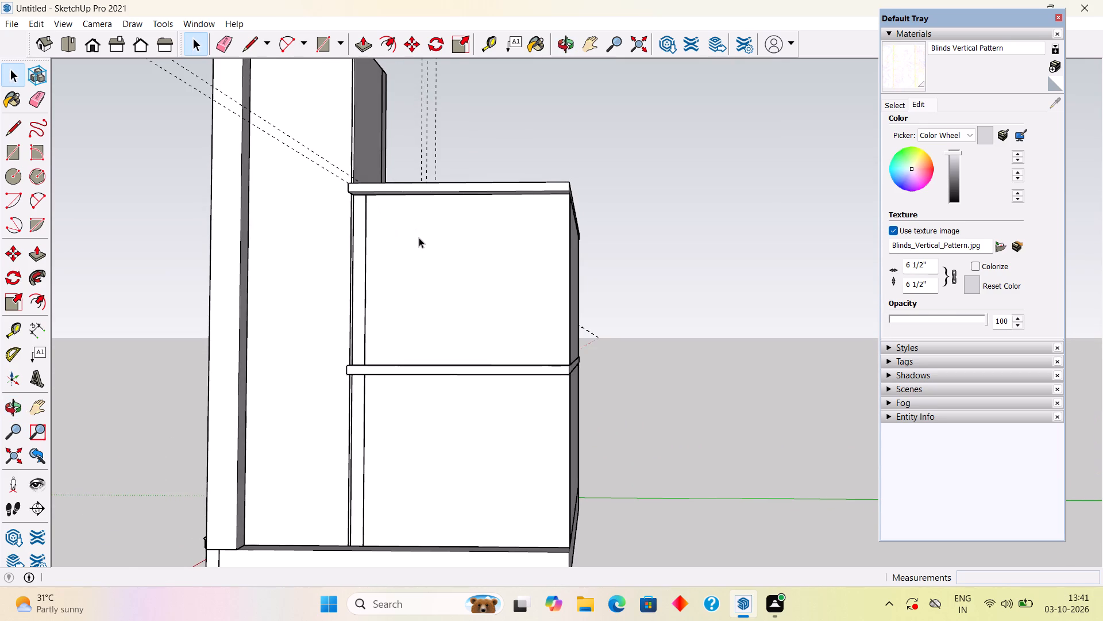
scroll(419, 237, down, 2)
scroll(454, 390, up, 5)
middle_drag(92, 428, 114, 420)
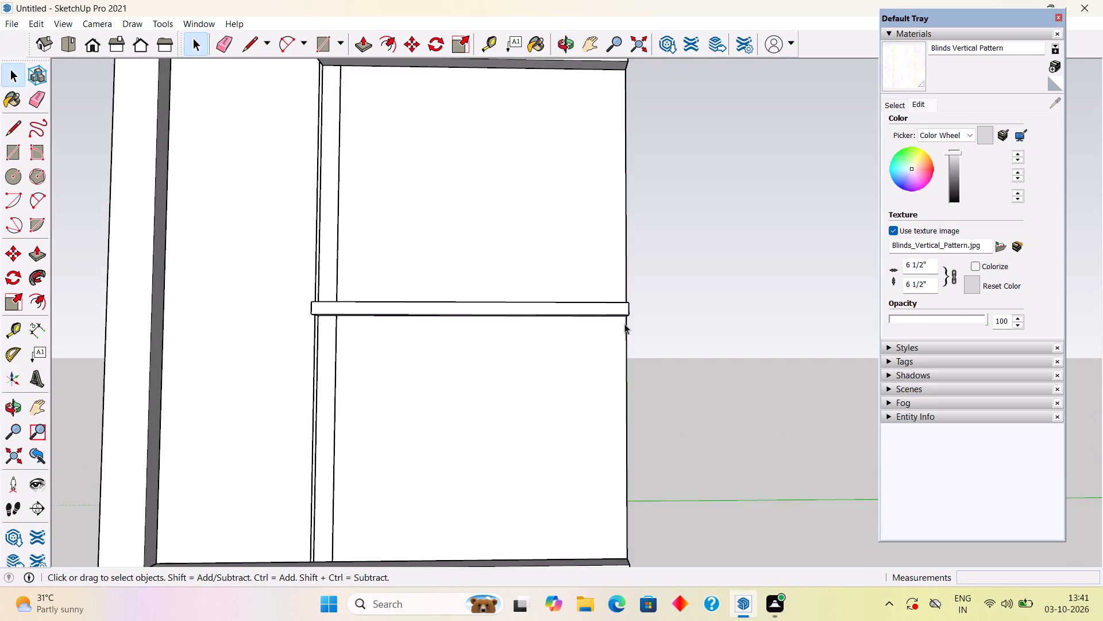
middle_drag(512, 354, 193, 425)
click(404, 445)
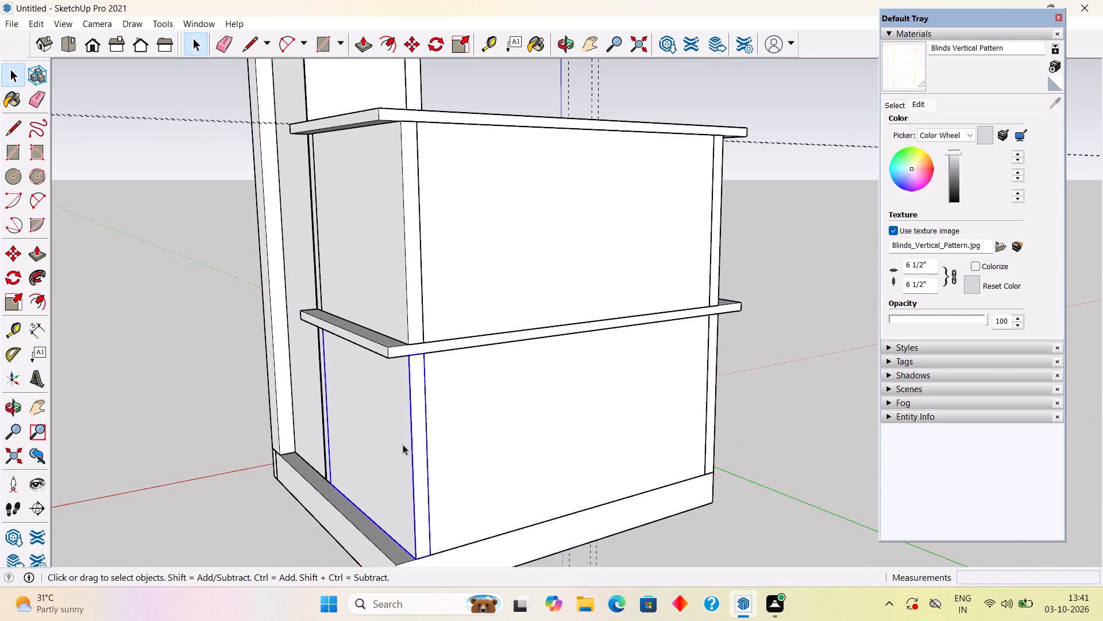
shift+click(315, 412)
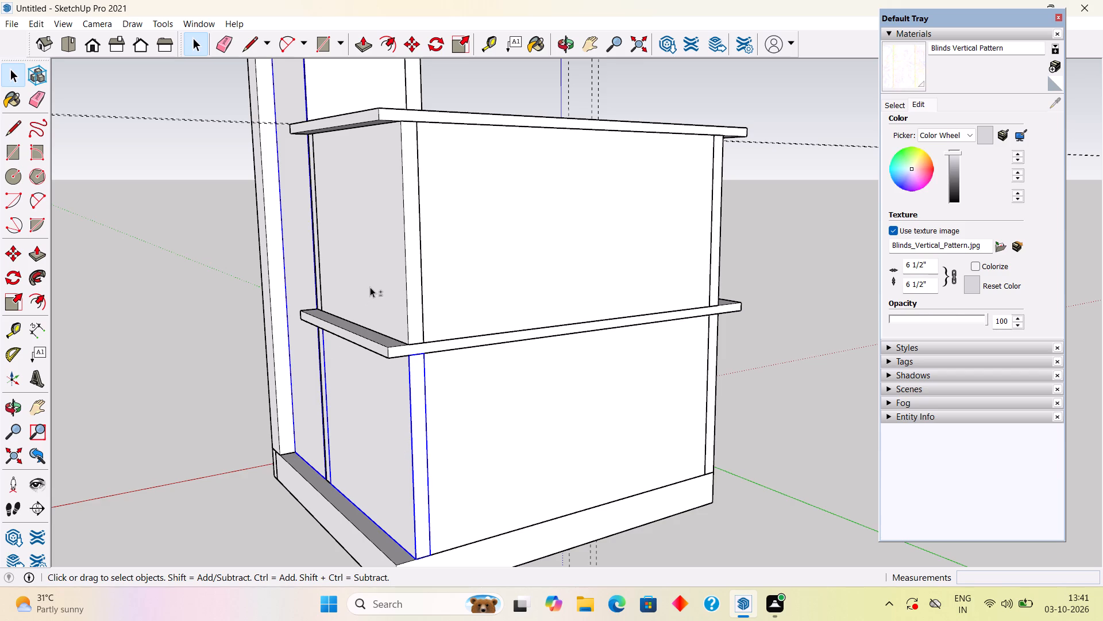
shift+click(370, 287)
shift+middle_drag(335, 312, 542, 279)
middle_drag(506, 413, 665, 457)
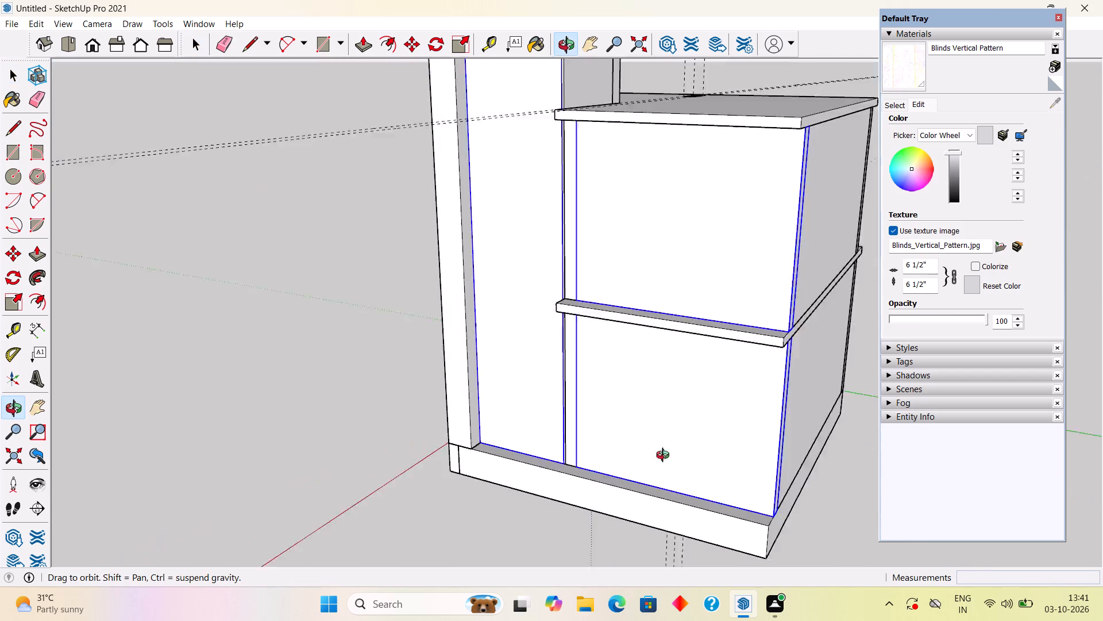
middle_drag(665, 457, 801, 420)
scroll(631, 436, up, 13)
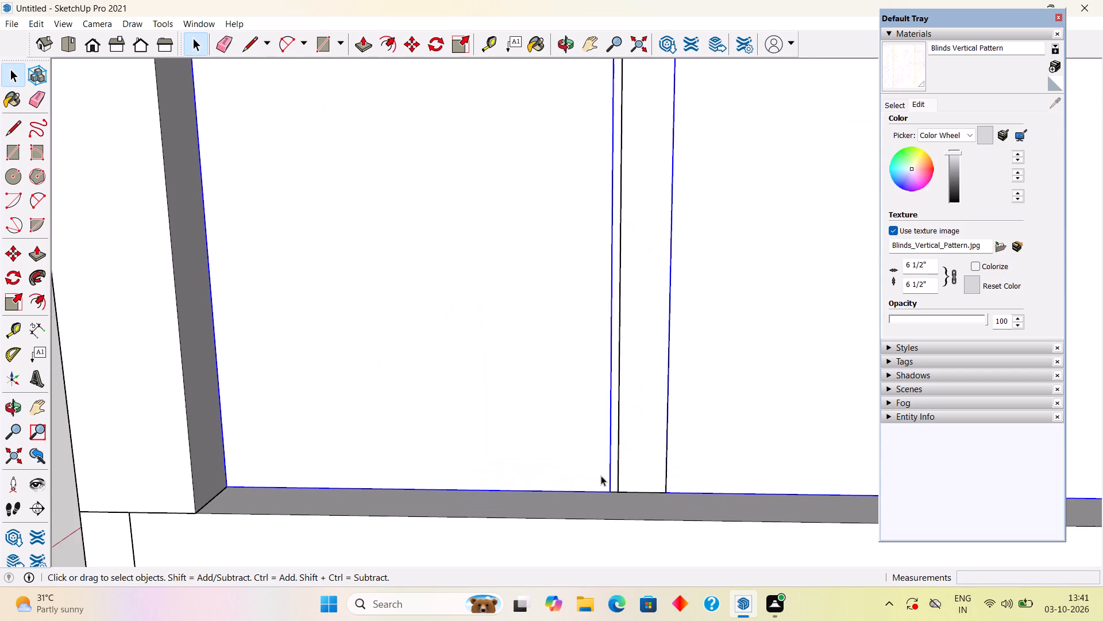
scroll(601, 476, up, 3)
middle_drag(605, 460, 548, 457)
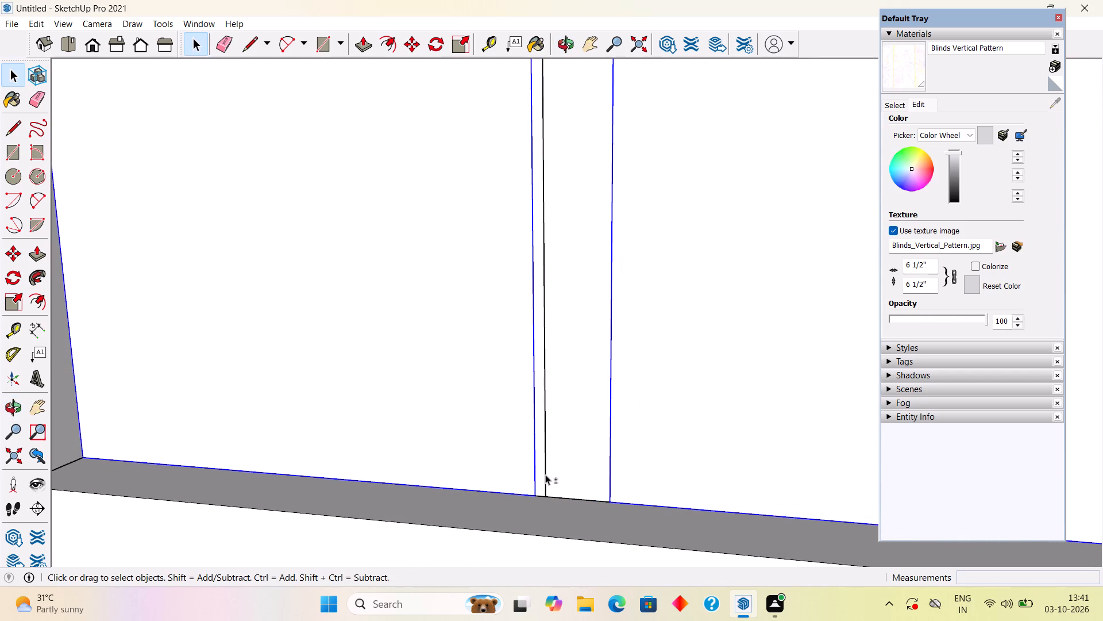
shift+click(545, 474)
scroll(547, 459, down, 11)
scroll(543, 457, up, 1)
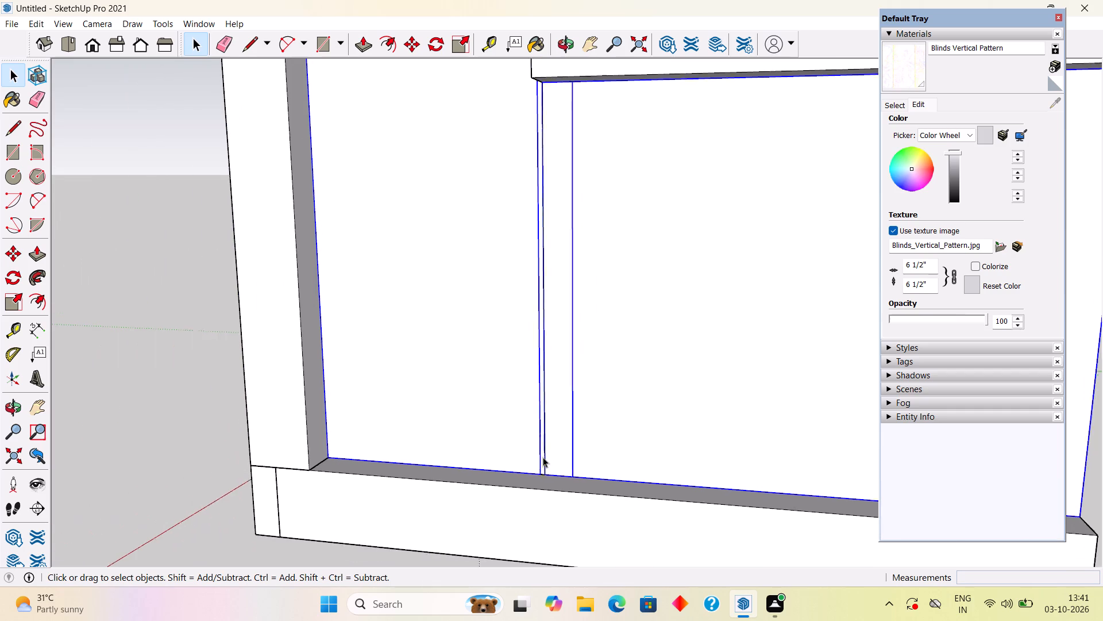
scroll(543, 457, up, 18)
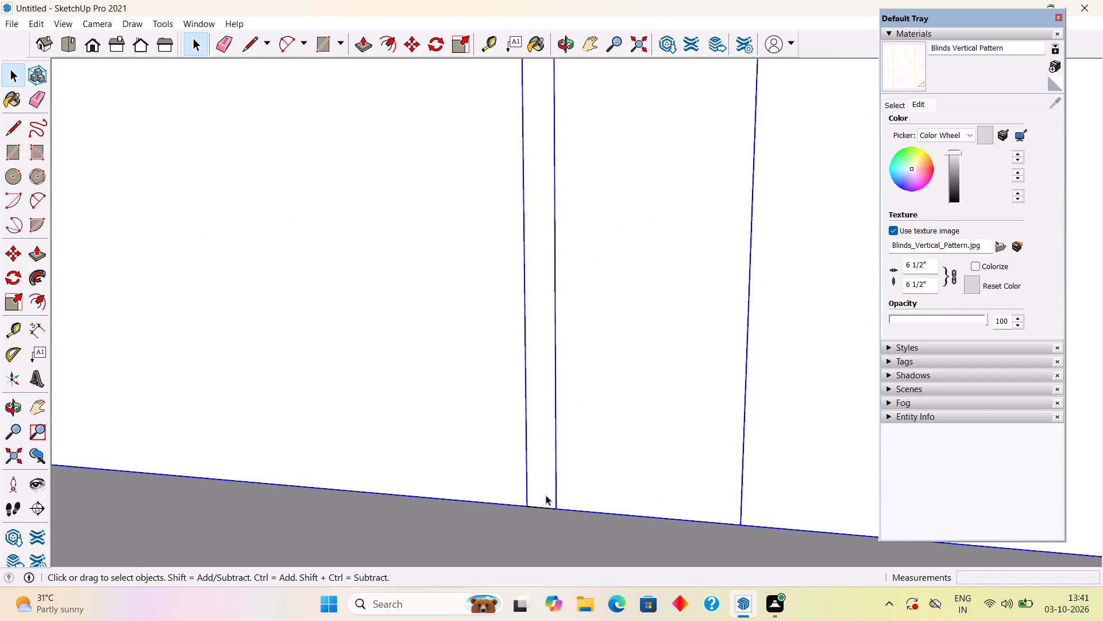
scroll(546, 495, up, 5)
scroll(554, 476, down, 20)
scroll(554, 476, down, 4)
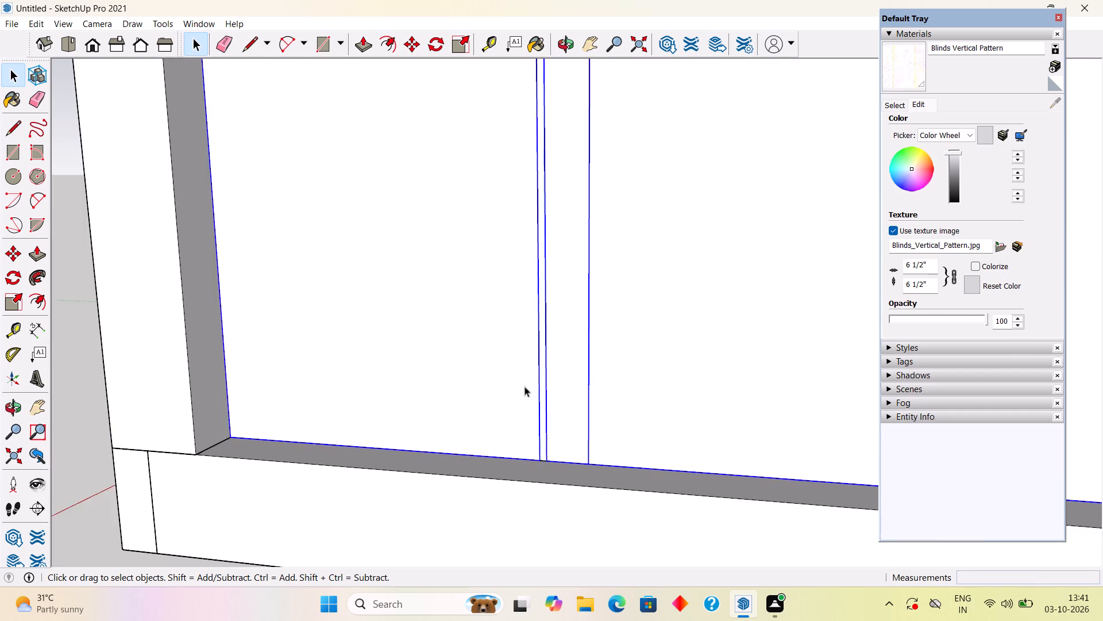
scroll(524, 386, down, 7)
middle_drag(607, 383, 325, 305)
scroll(325, 305, down, 1)
middle_drag(526, 374, 519, 422)
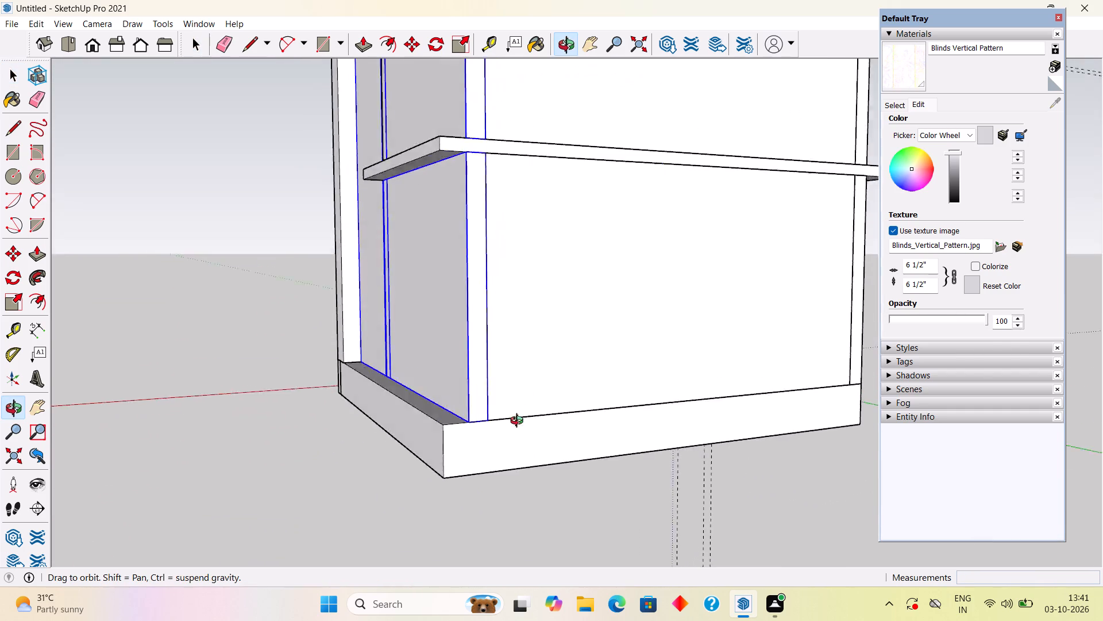
middle_drag(519, 422, 489, 508)
key(m)
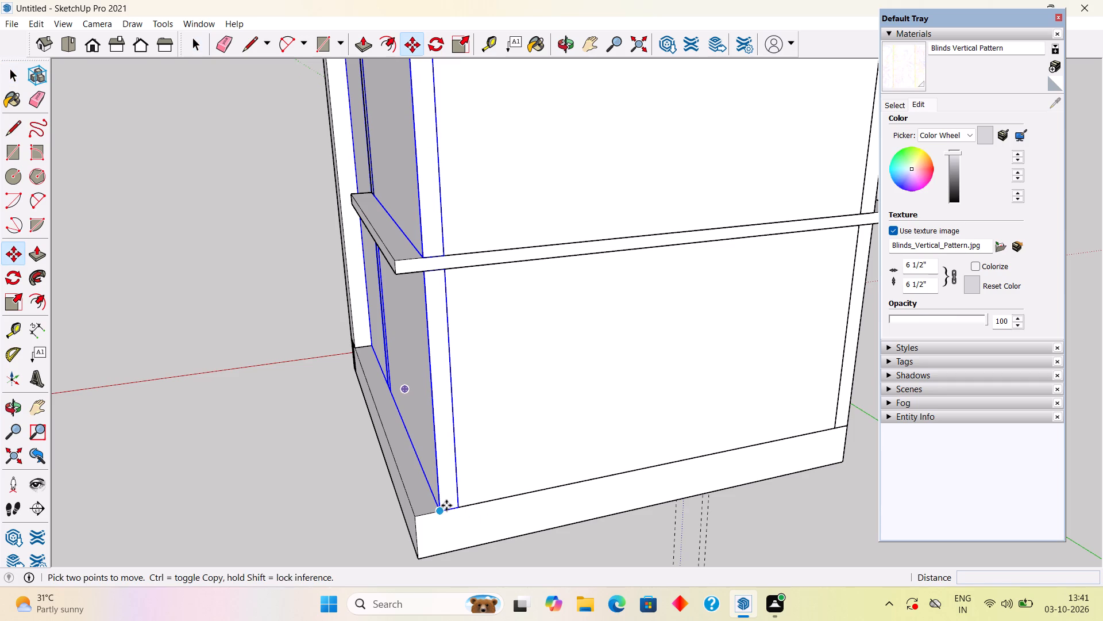
click(436, 511)
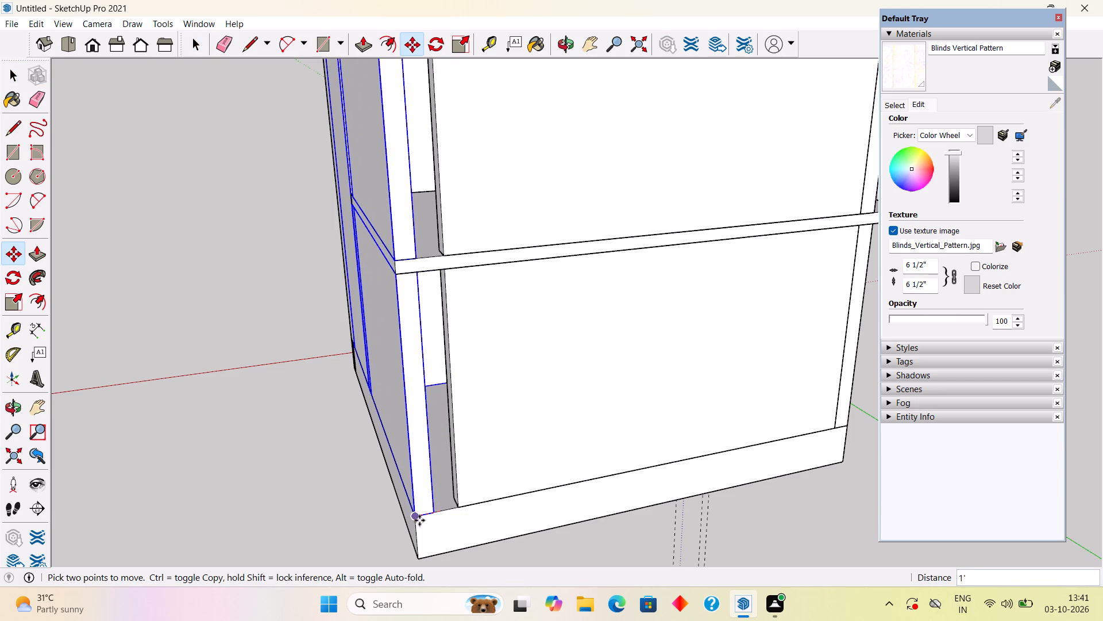
click(419, 520)
key(space)
scroll(483, 455, down, 10)
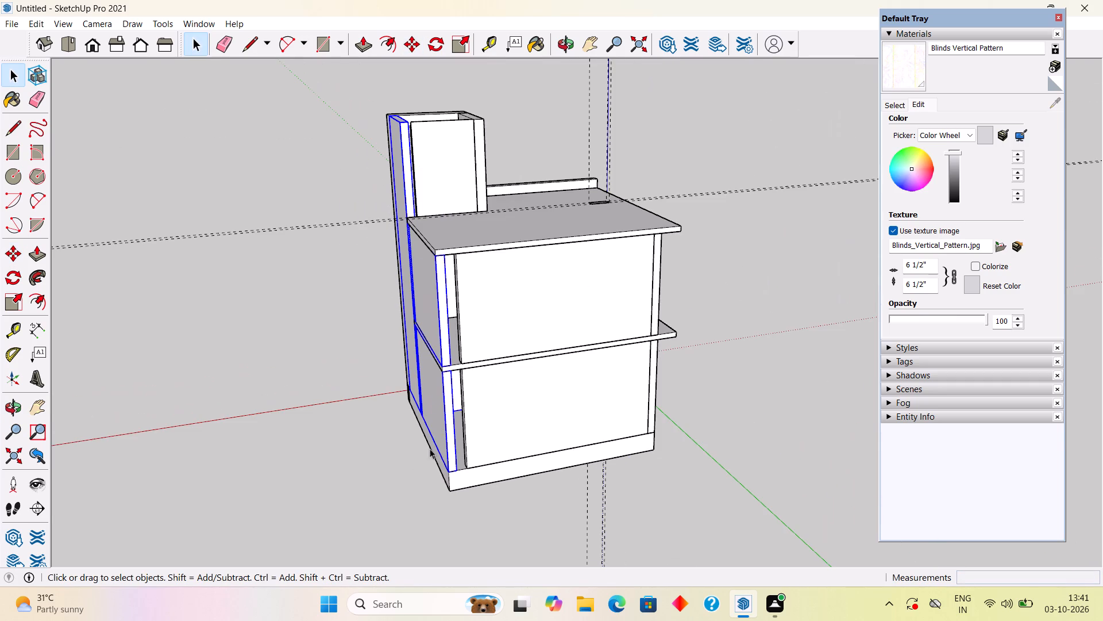
click(352, 425)
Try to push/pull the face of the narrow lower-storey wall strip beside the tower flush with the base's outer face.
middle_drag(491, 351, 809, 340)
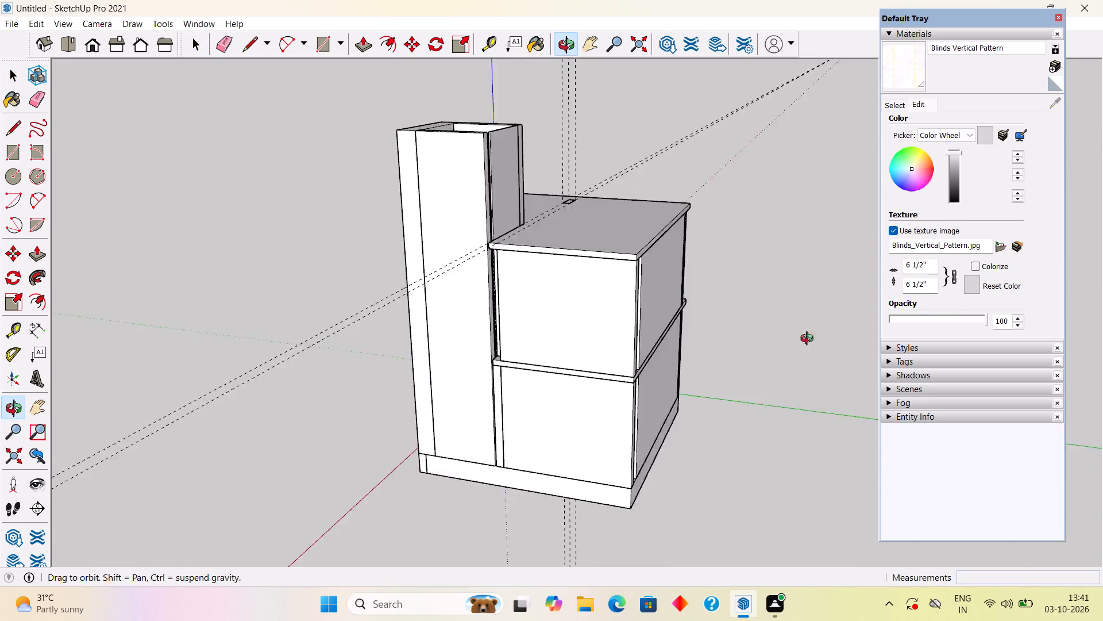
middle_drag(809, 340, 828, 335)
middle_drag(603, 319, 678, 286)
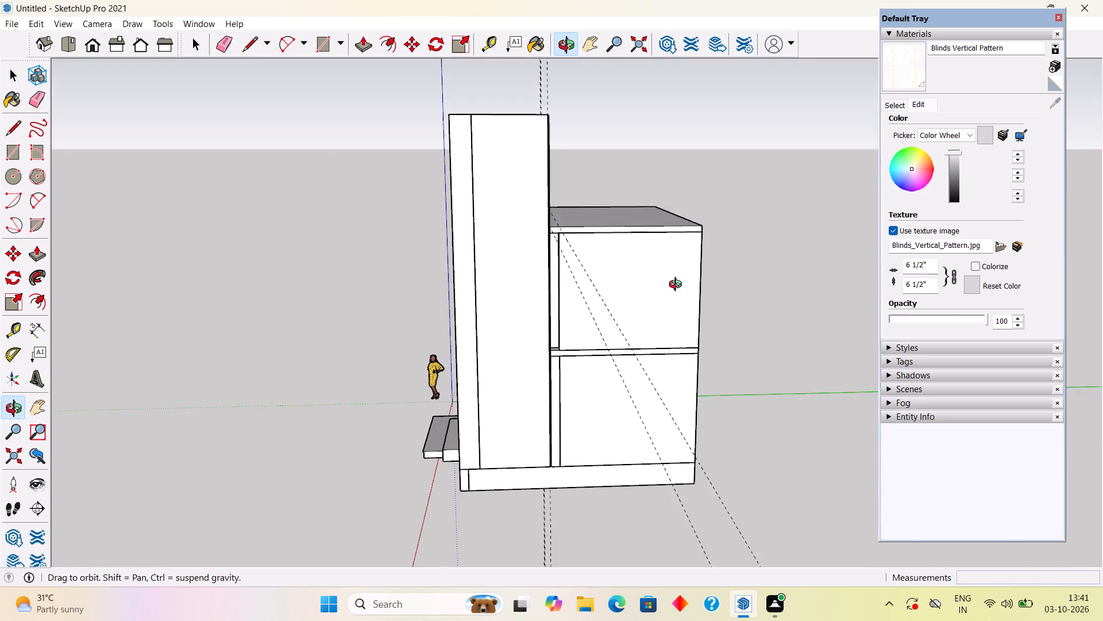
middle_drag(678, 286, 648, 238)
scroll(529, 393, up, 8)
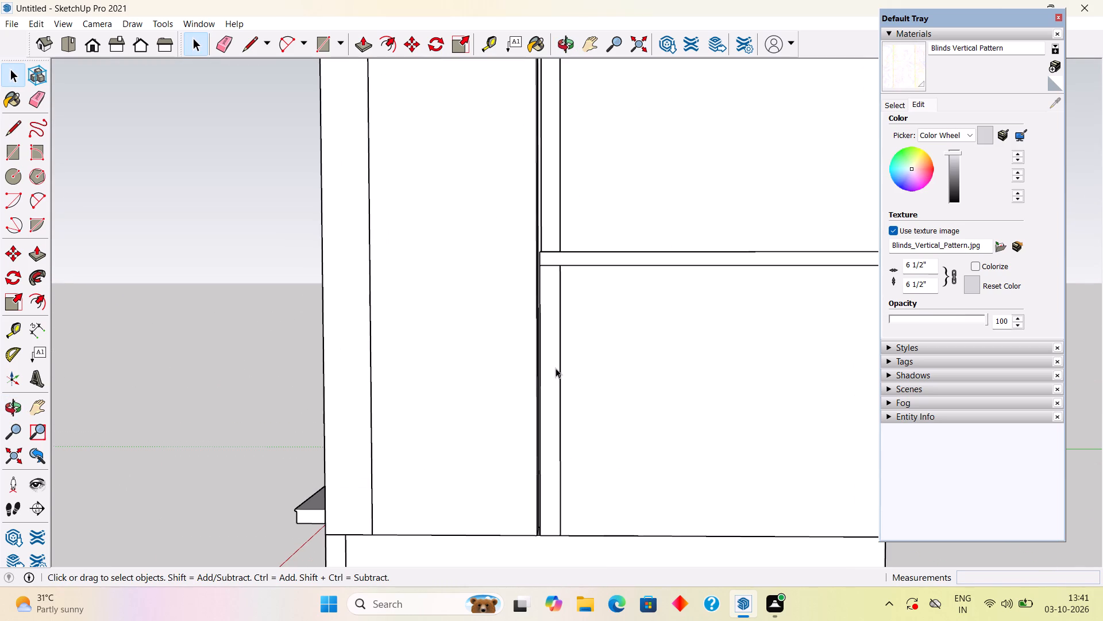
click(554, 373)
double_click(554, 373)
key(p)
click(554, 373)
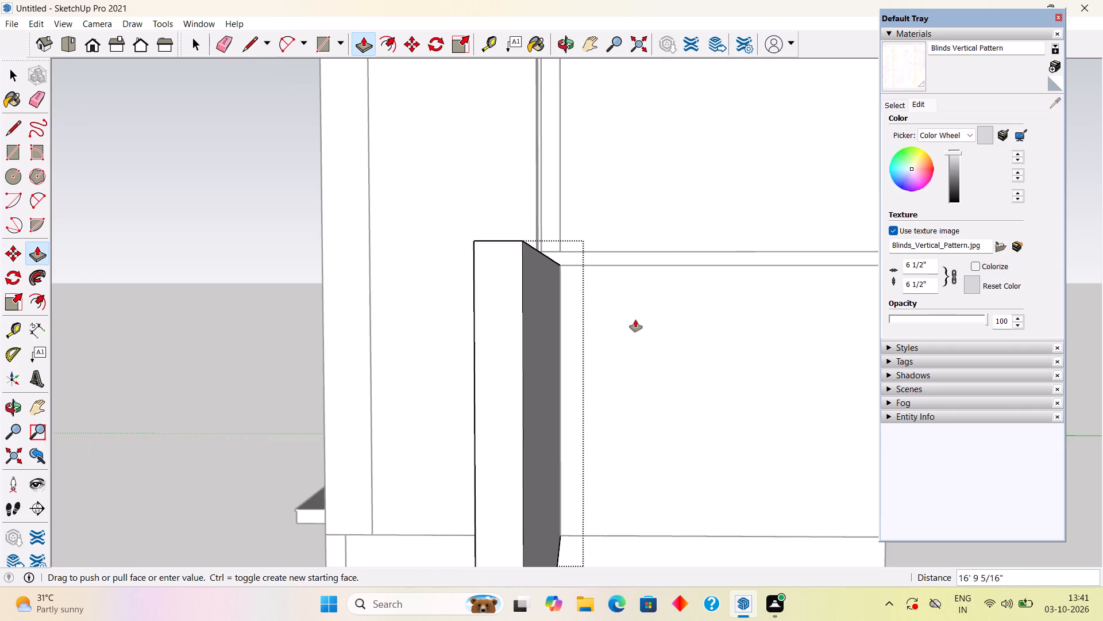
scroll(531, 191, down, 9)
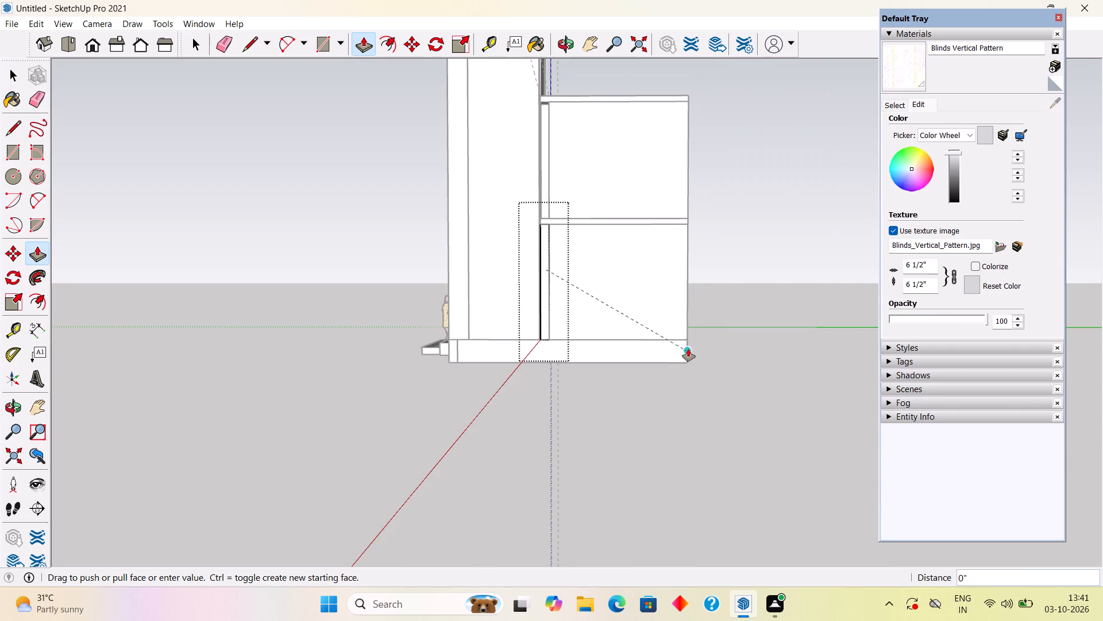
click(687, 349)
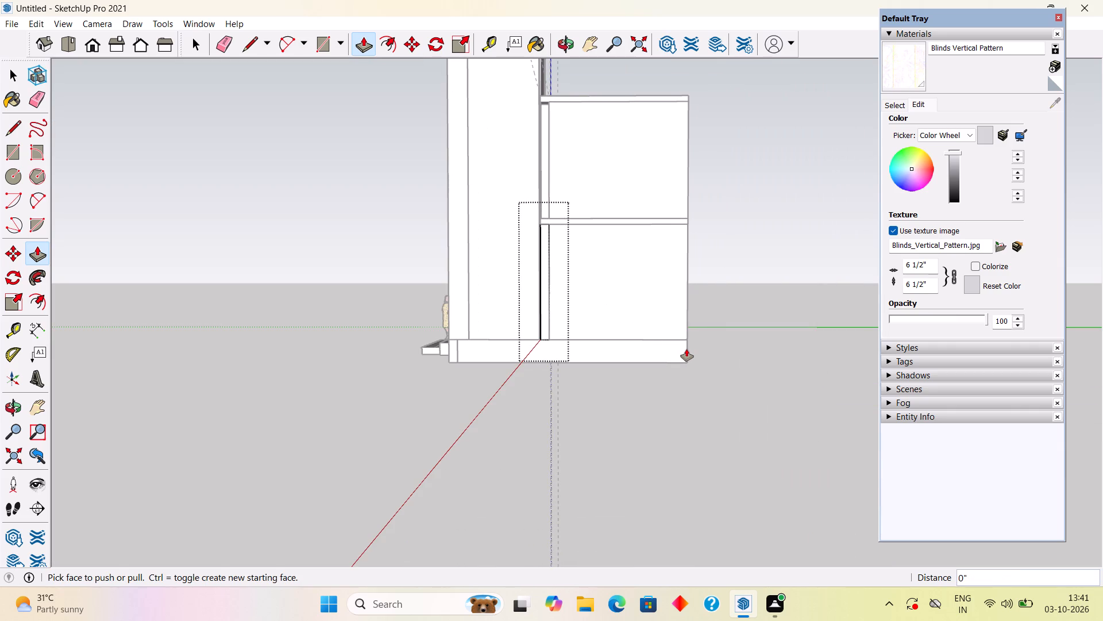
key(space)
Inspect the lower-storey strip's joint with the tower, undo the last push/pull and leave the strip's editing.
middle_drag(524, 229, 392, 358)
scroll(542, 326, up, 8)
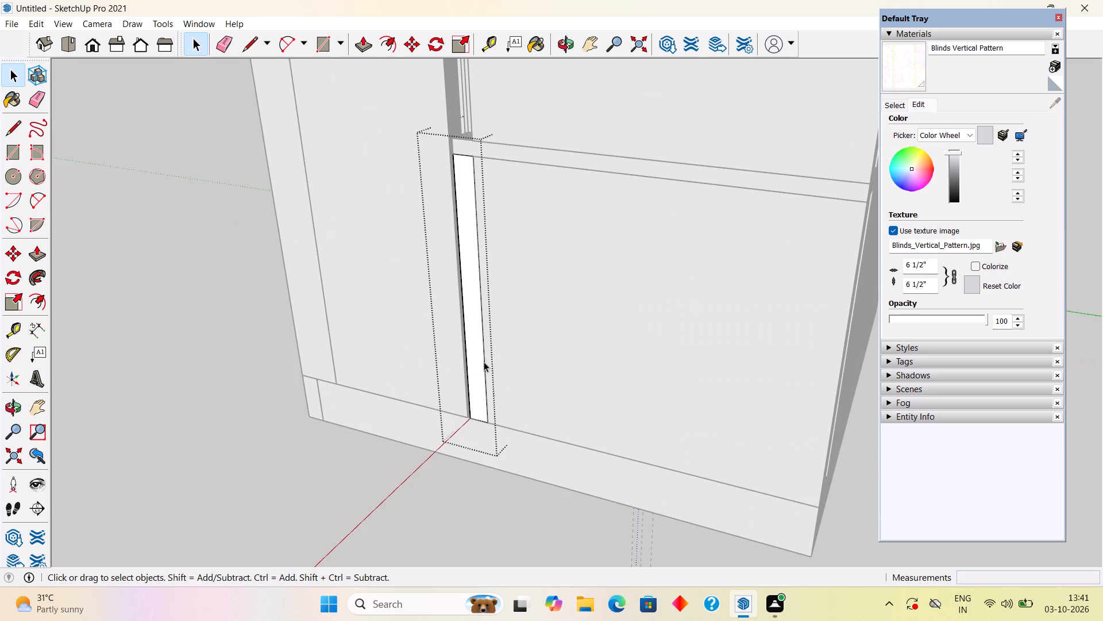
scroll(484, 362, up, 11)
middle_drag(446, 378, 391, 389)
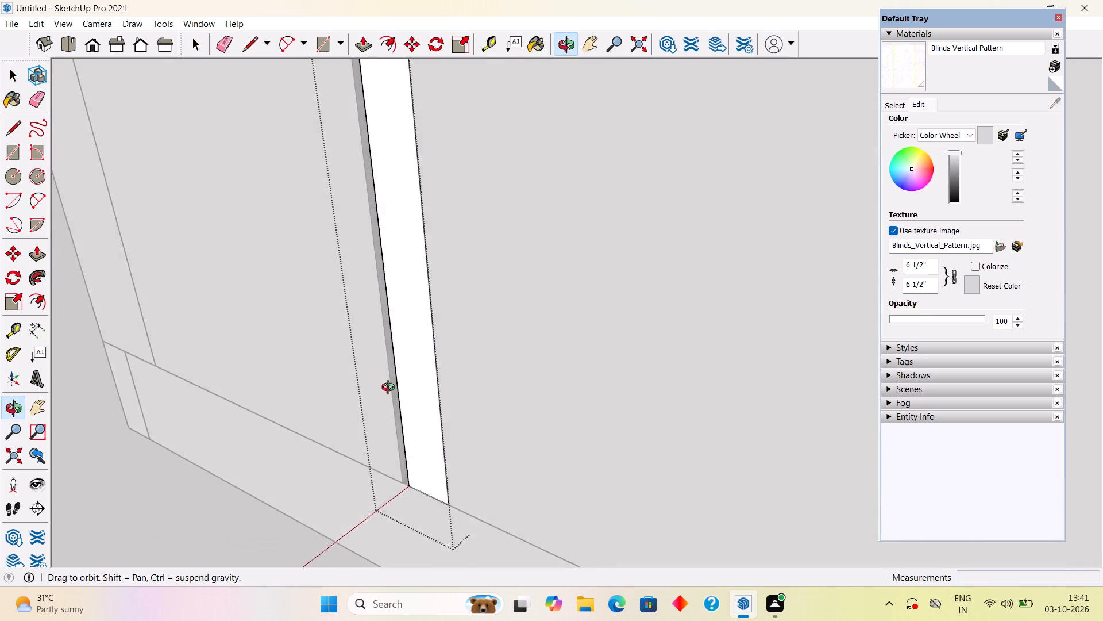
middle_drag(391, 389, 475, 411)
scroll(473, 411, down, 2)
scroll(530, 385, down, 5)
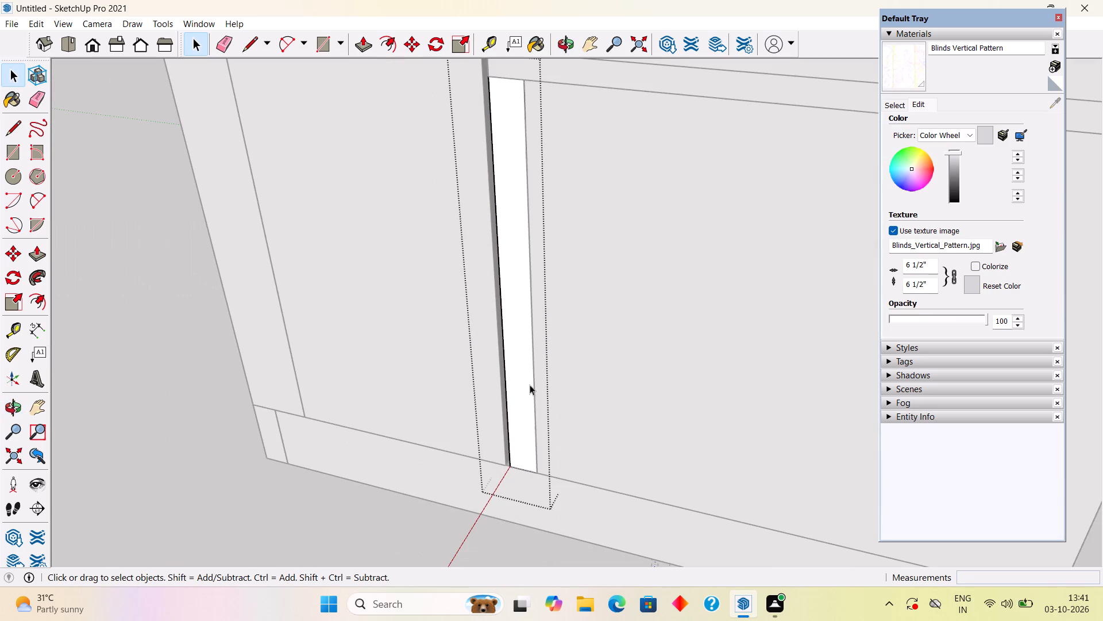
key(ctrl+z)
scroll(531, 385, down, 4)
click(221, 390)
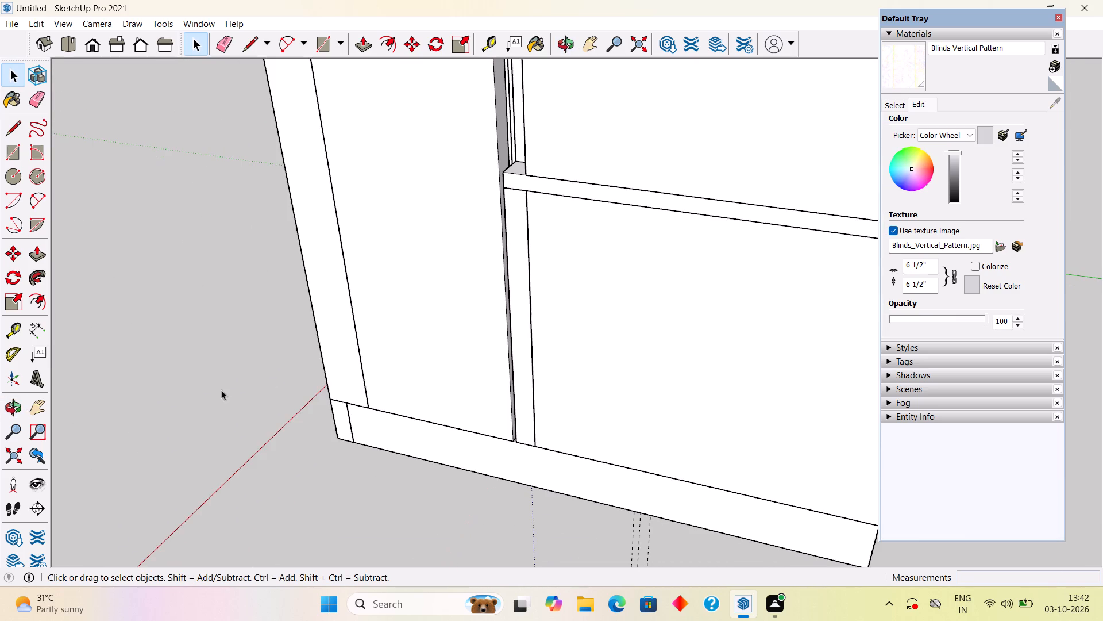
Extend the end face of the tower's roof-side panel outward, flush with the outer face of the tower's side panel.
middle_drag(505, 358, 708, 417)
scroll(662, 294, up, 1)
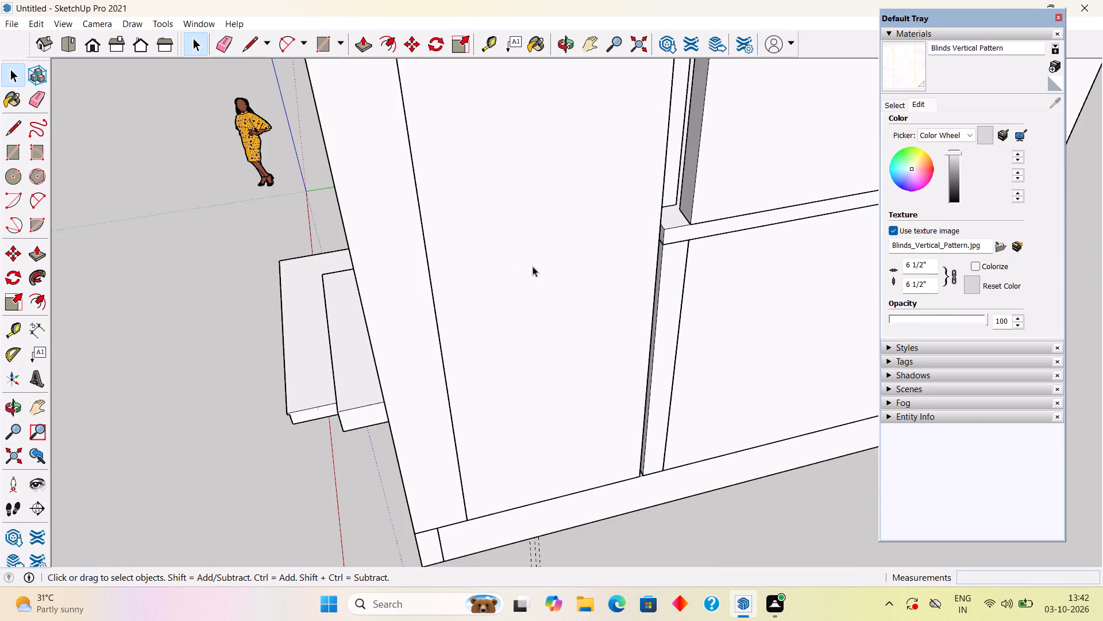
middle_drag(531, 266, 358, 345)
scroll(612, 208, up, 3)
scroll(528, 305, up, 1)
middle_drag(542, 305, 580, 306)
scroll(573, 314, up, 3)
click(576, 313)
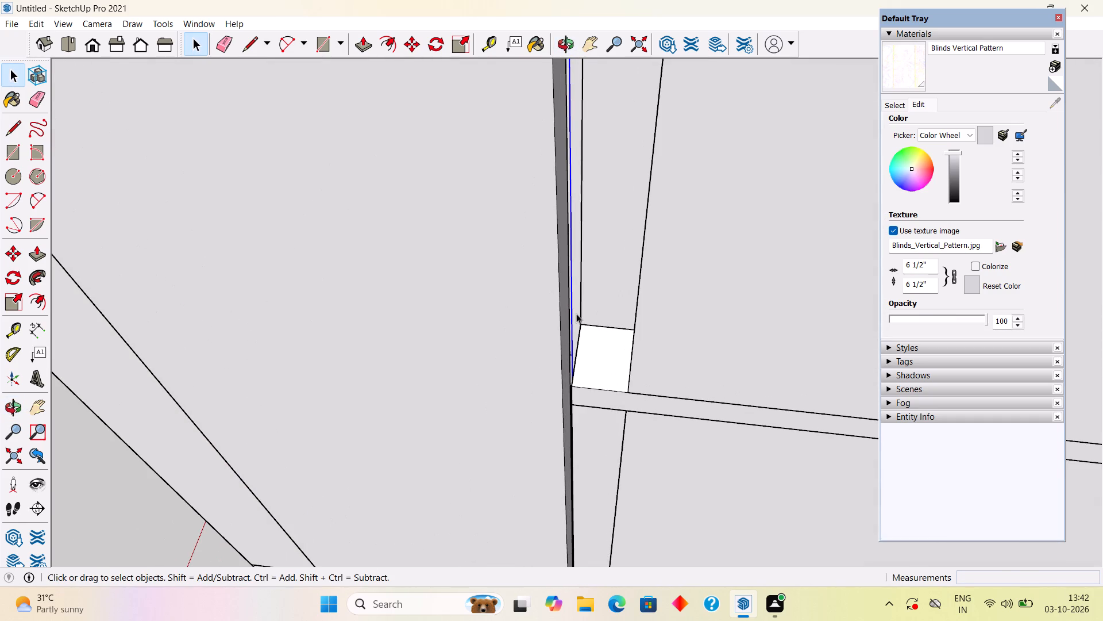
key(p)
click(577, 313)
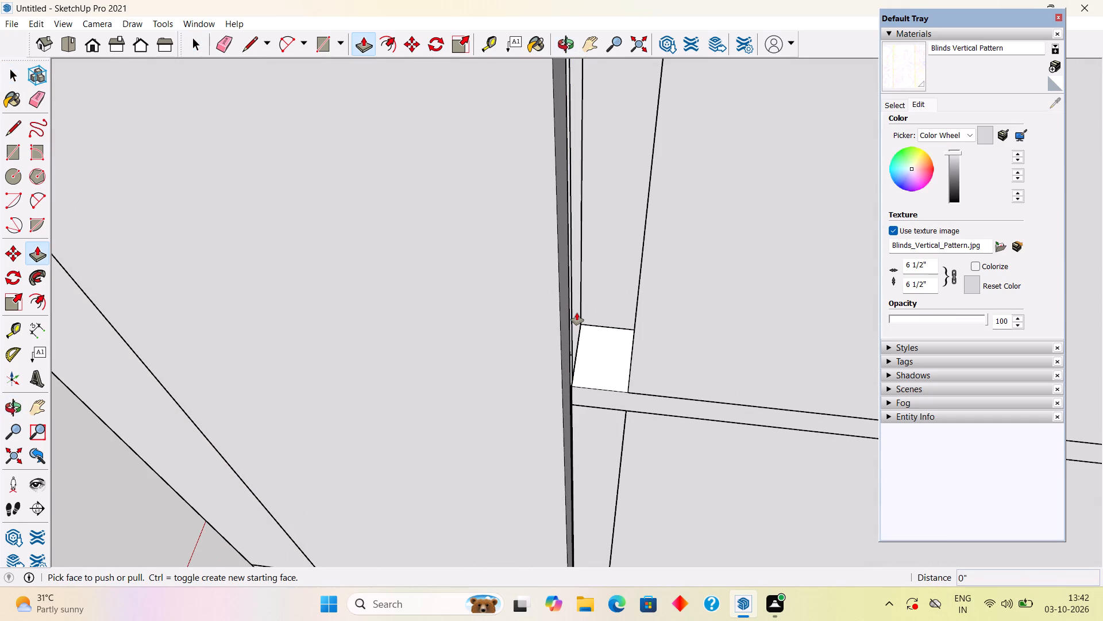
key(space)
triple_click(577, 313)
key(p)
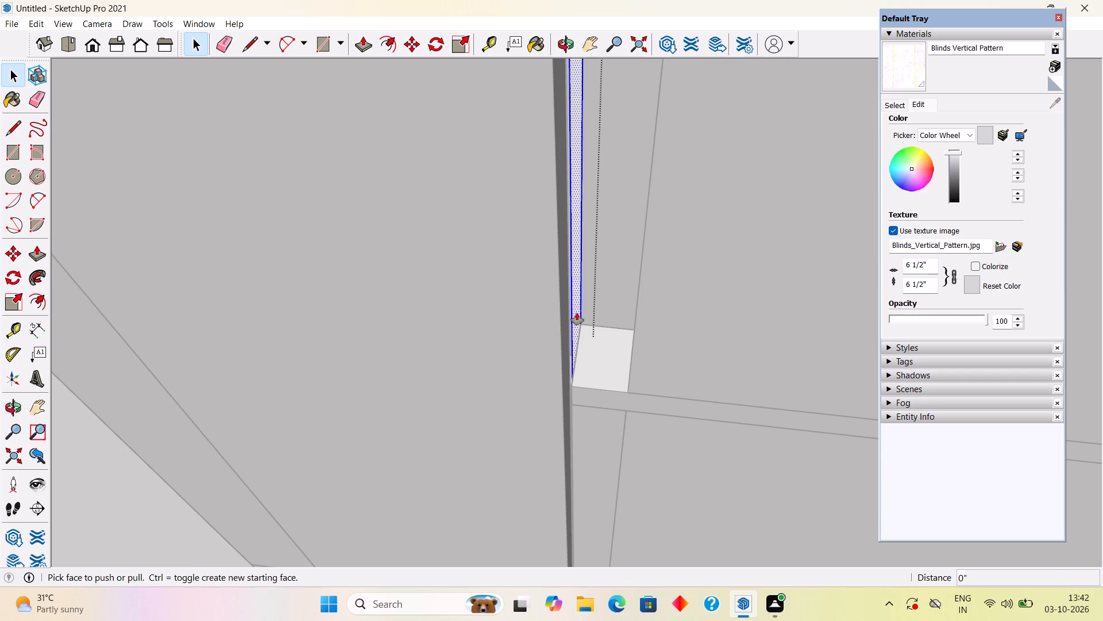
click(577, 313)
click(554, 325)
middle_drag(728, 490, 678, 383)
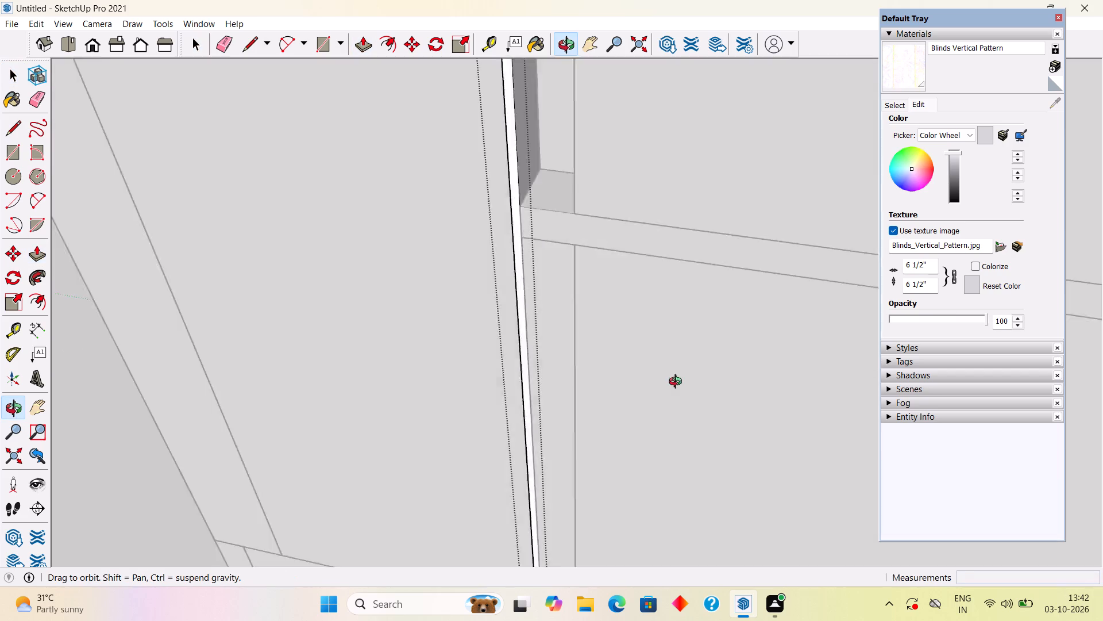
middle_drag(678, 383, 674, 364)
scroll(674, 364, down, 7)
key(space)
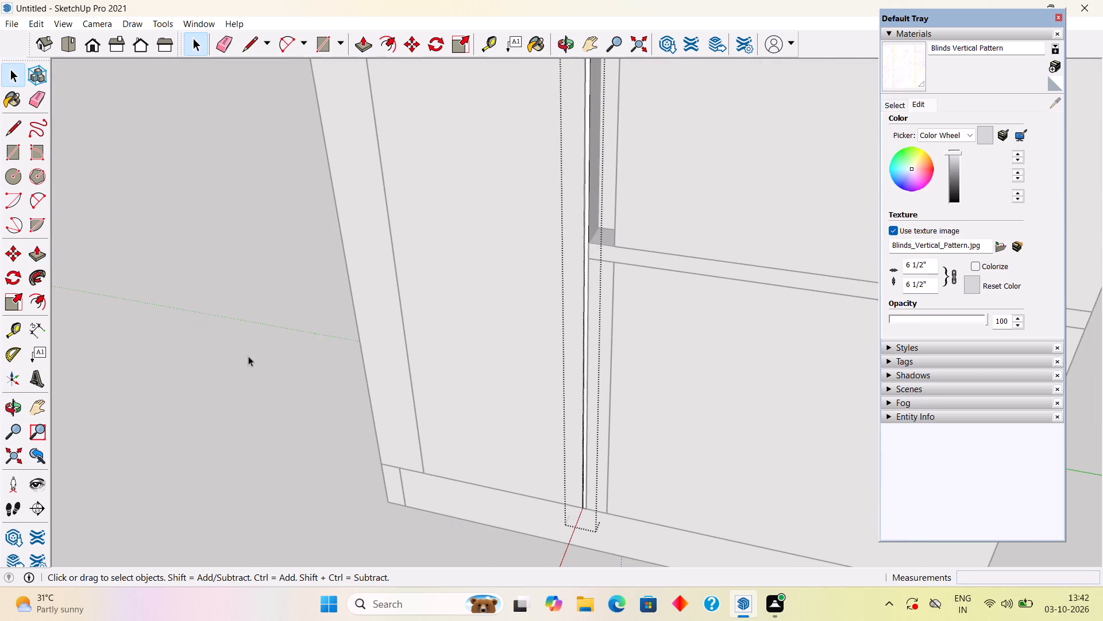
click(248, 356)
Extend the end face of the upper-storey front wall beside the tower outward 1', flush with the side wall.
middle_drag(808, 361, 921, 456)
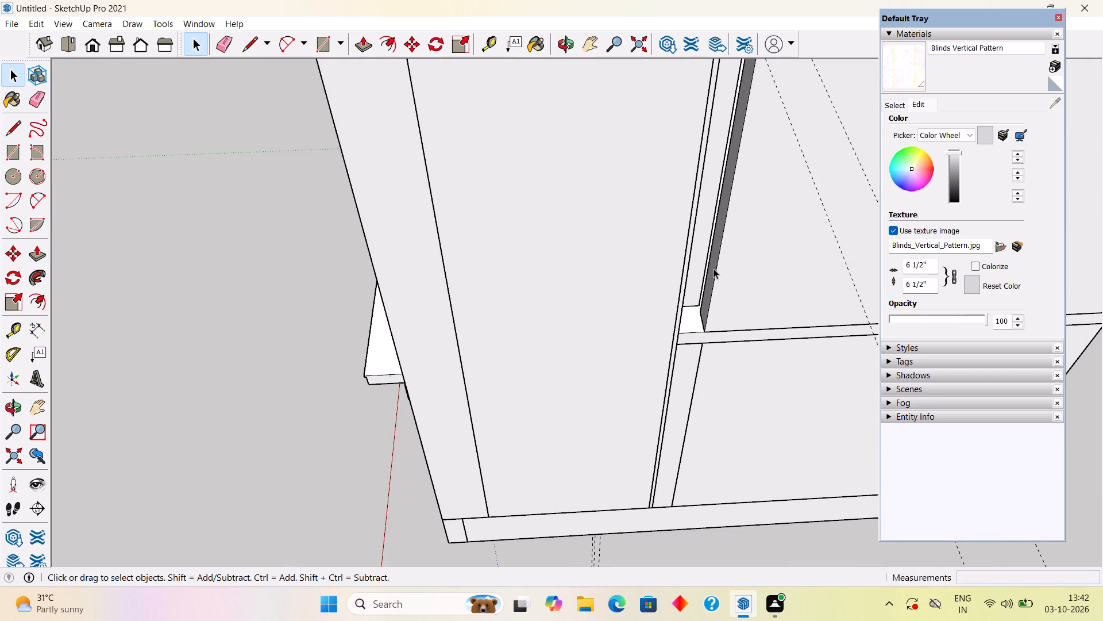
triple_click(691, 281)
key(p)
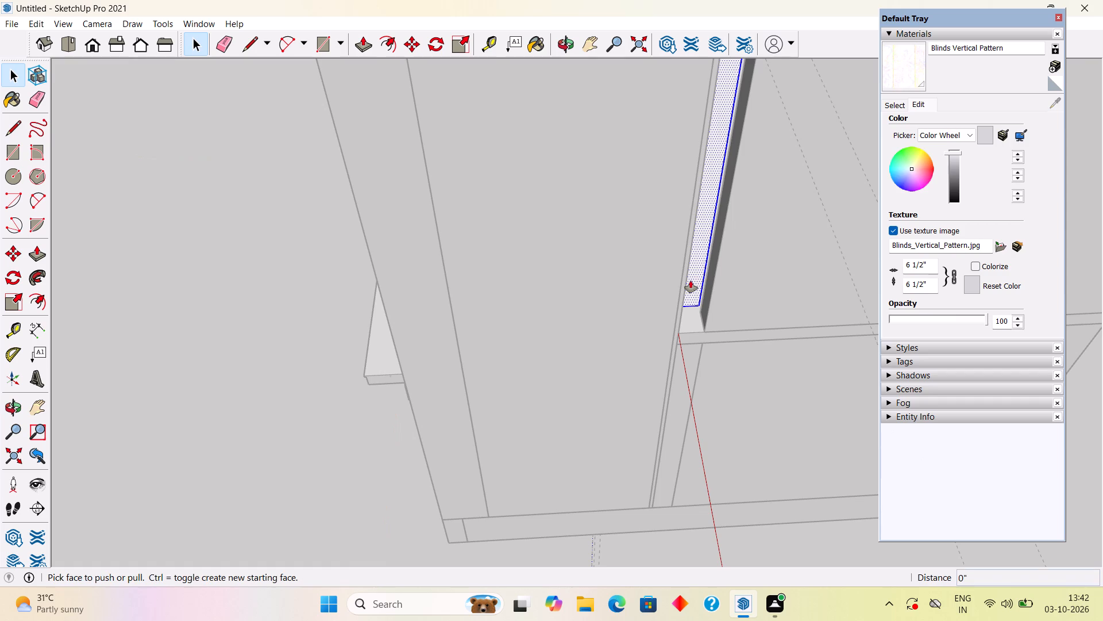
click(691, 281)
click(759, 300)
scroll(759, 300, down, 2)
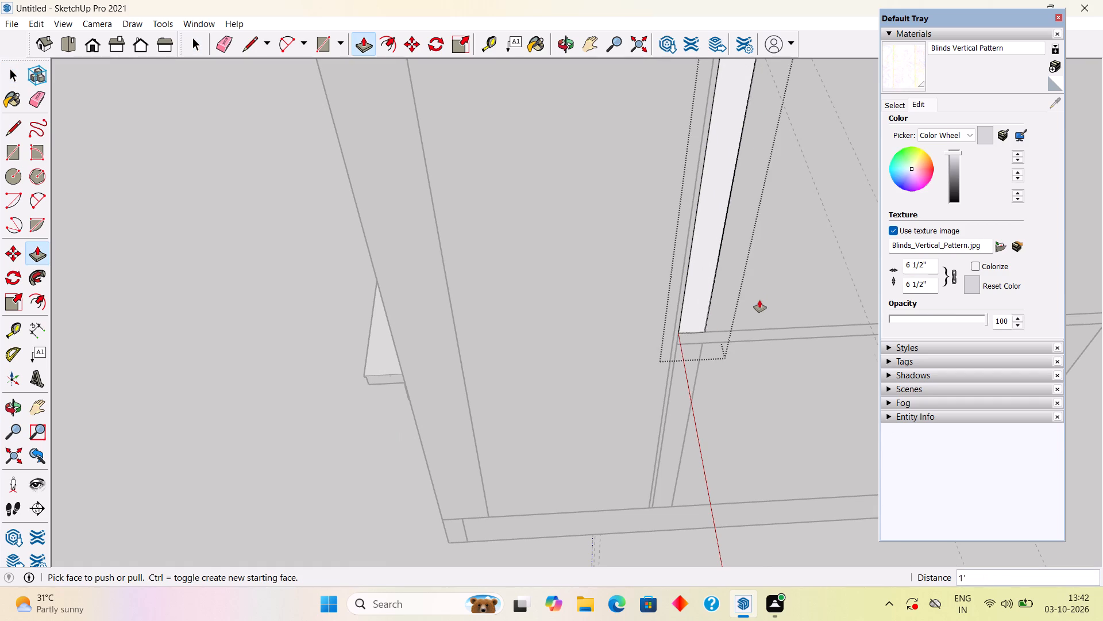
scroll(759, 300, down, 3)
key(space)
scroll(759, 300, down, 1)
middle_drag(747, 300, 576, 283)
scroll(618, 287, down, 3)
scroll(549, 291, down, 4)
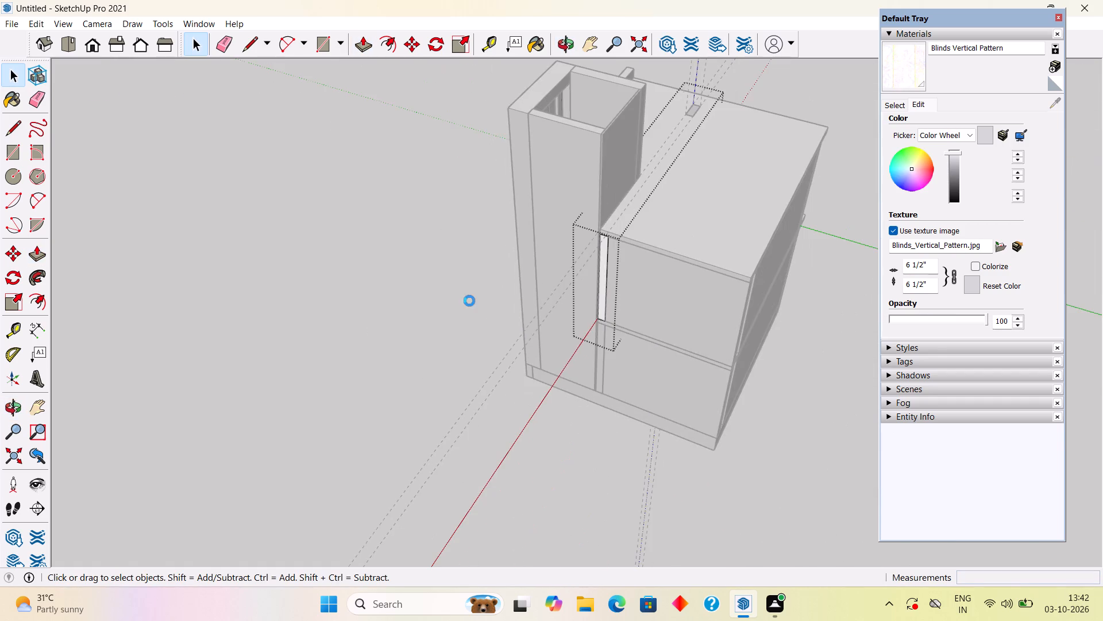
click(469, 301)
Extend the end face of the upper-storey rear wall outward 1' to close the gap at the side wall's corner.
middle_drag(934, 346, 831, 340)
middle_drag(809, 349, 714, 313)
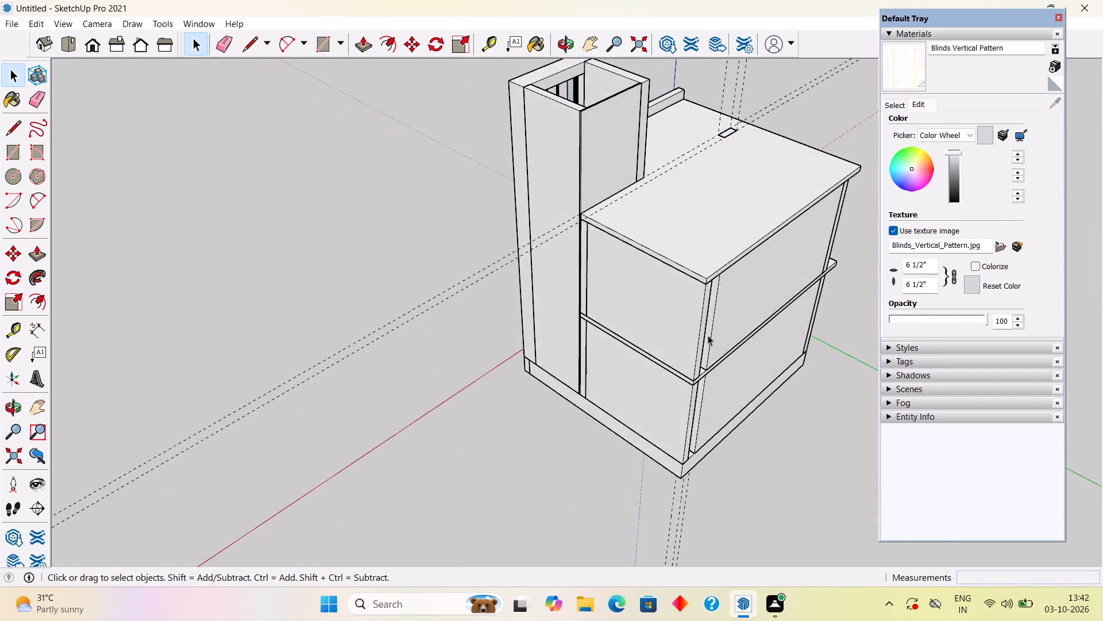
scroll(703, 343, up, 9)
triple_click(716, 383)
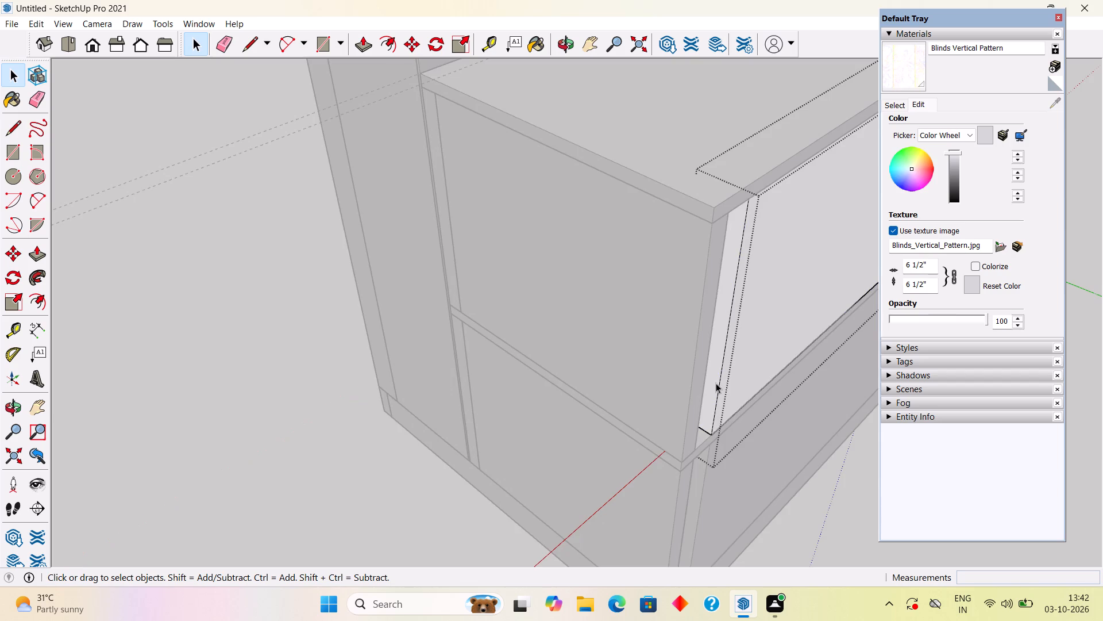
key(p)
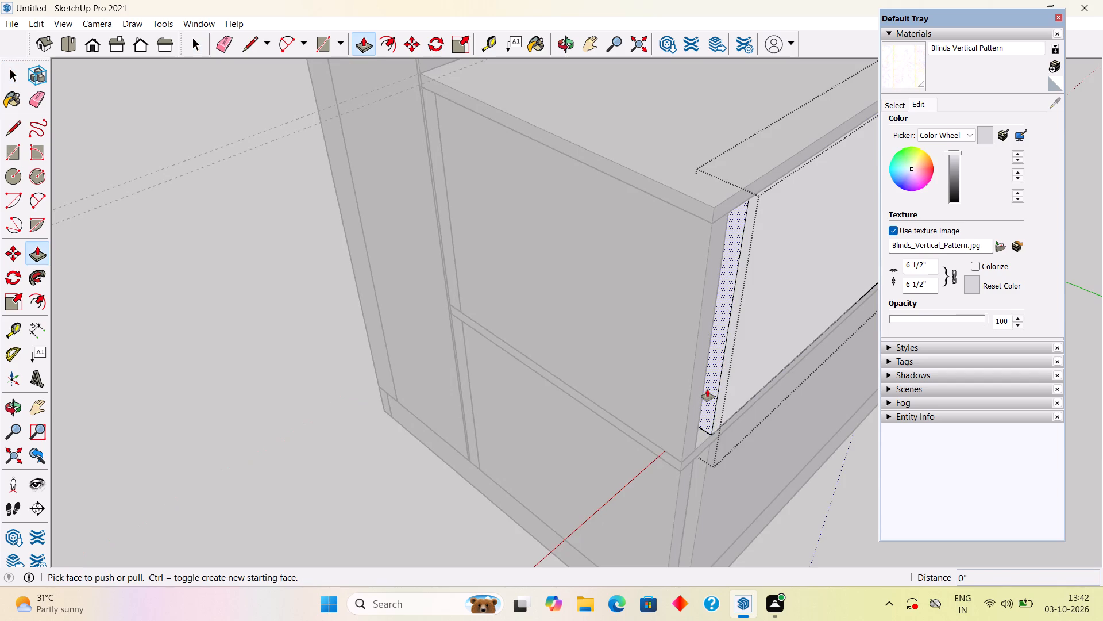
click(707, 389)
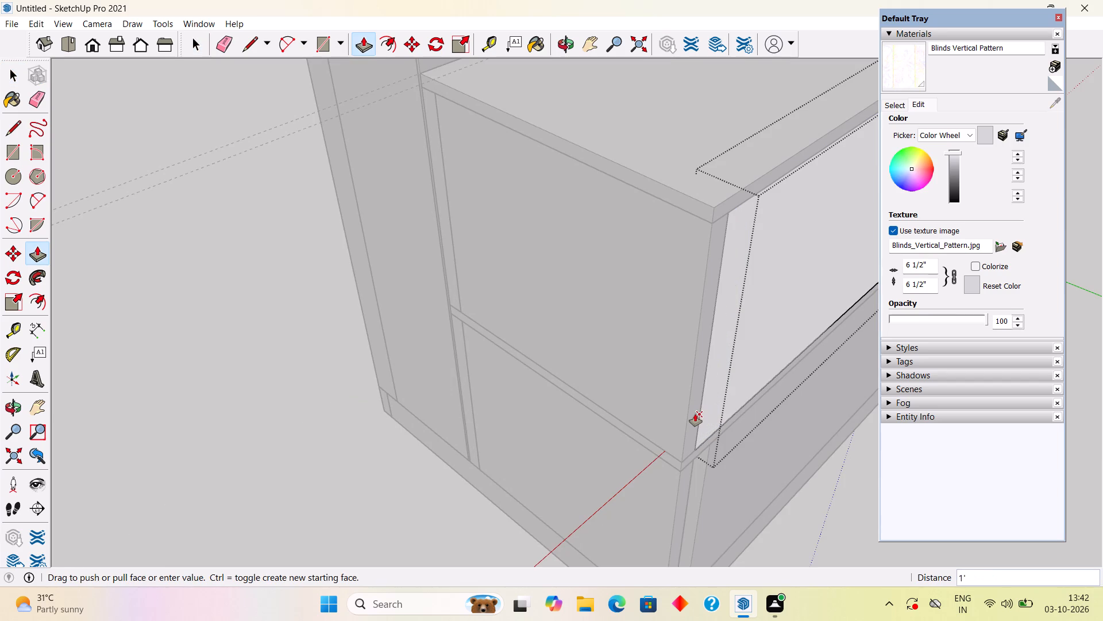
click(695, 414)
scroll(695, 411, down, 7)
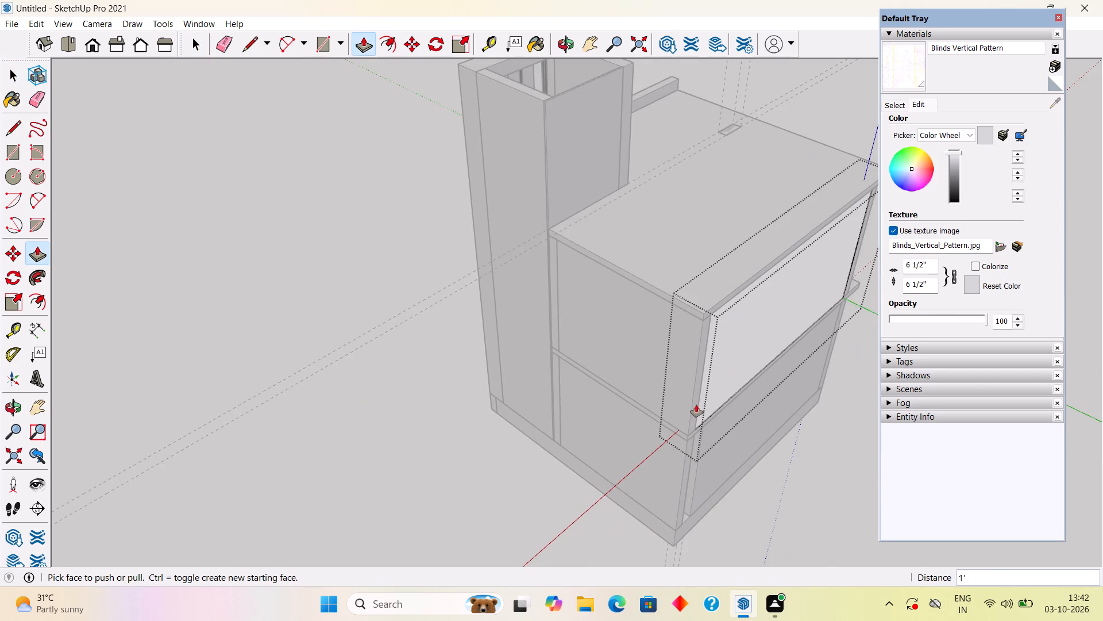
key(space)
middle_drag(707, 460, 731, 293)
click(784, 530)
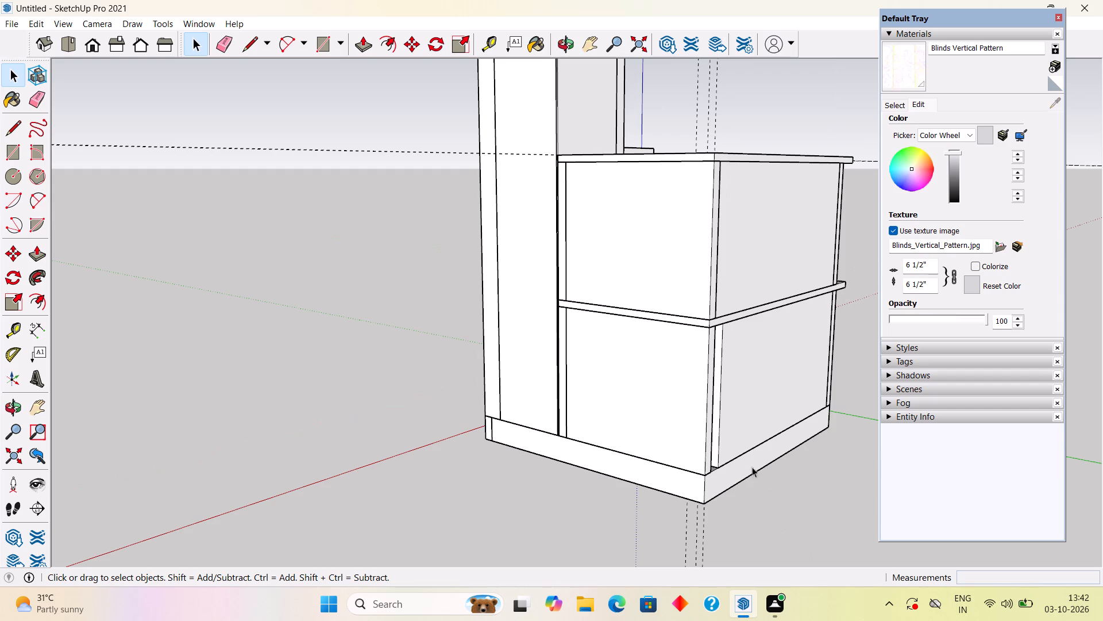
Extend the end face of the lower-storey rear wall outward 1' to close the gap at the side wall's corner.
triple_click(723, 439)
scroll(719, 440, up, 3)
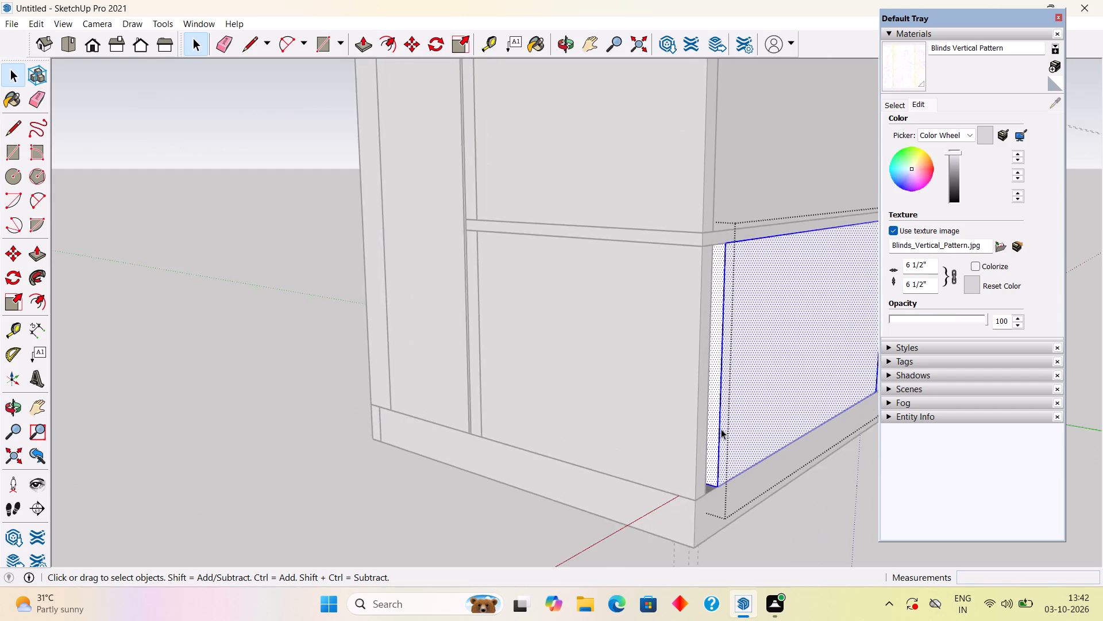
scroll(721, 429, up, 5)
key(p)
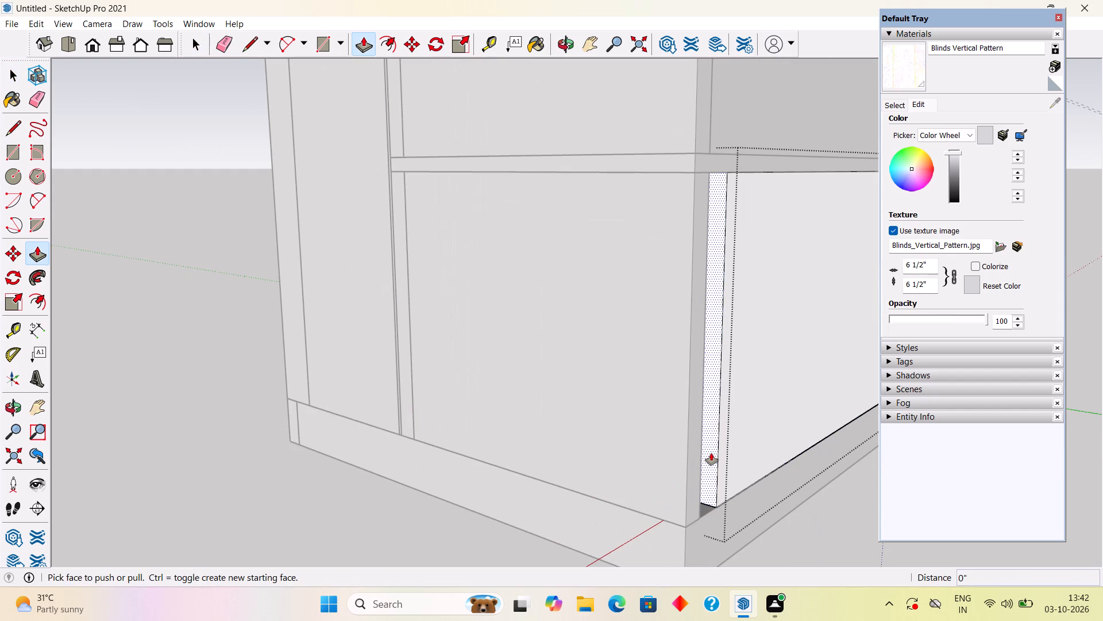
click(711, 453)
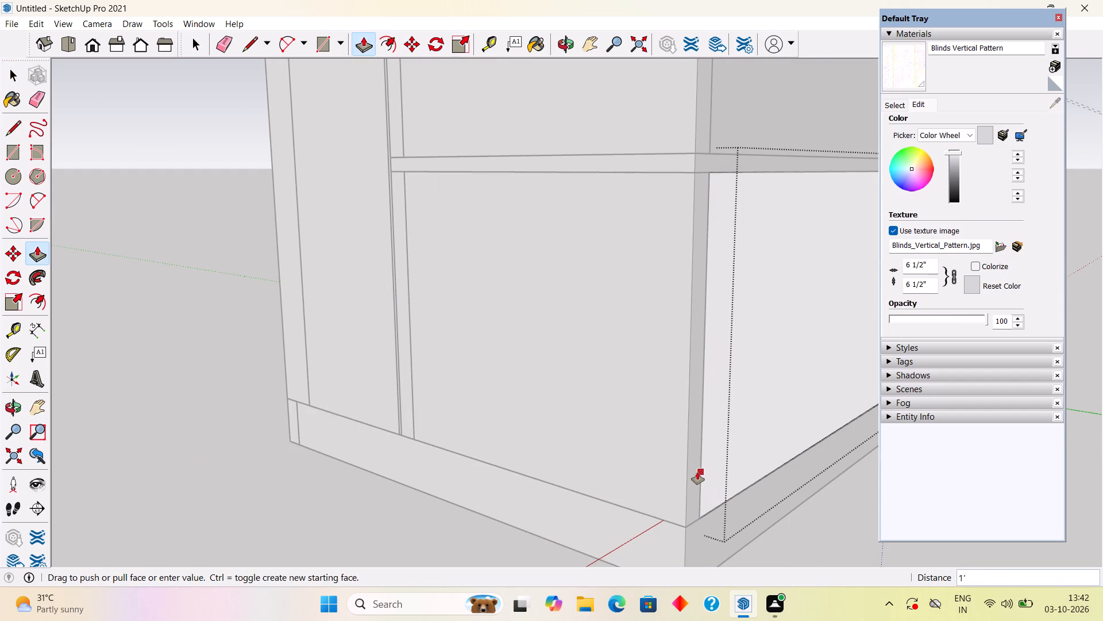
click(699, 473)
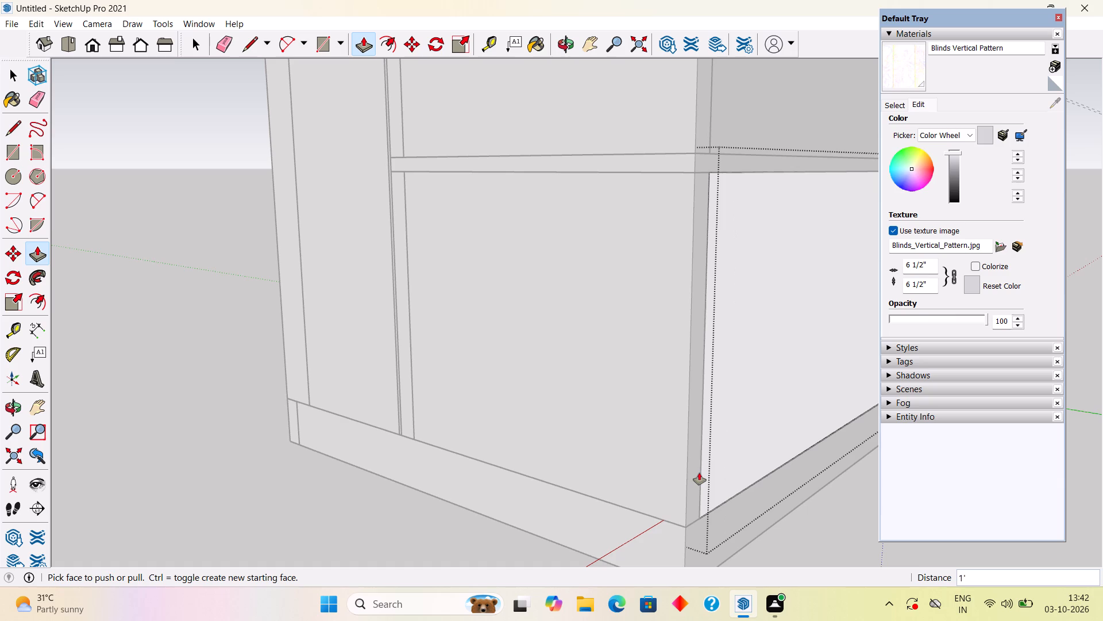
key(space)
scroll(712, 327, down, 9)
click(405, 444)
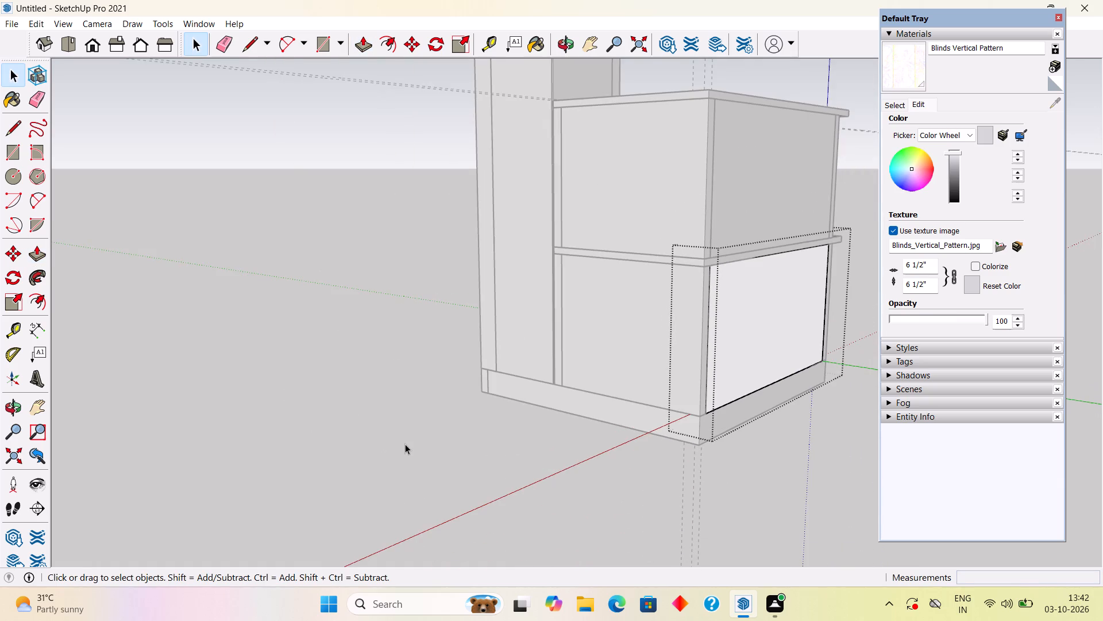
Examine the house's side wall joints, front elevation, entrance steps and roof from several sides.
middle_drag(547, 466, 766, 503)
scroll(722, 503, down, 4)
middle_drag(757, 494, 665, 387)
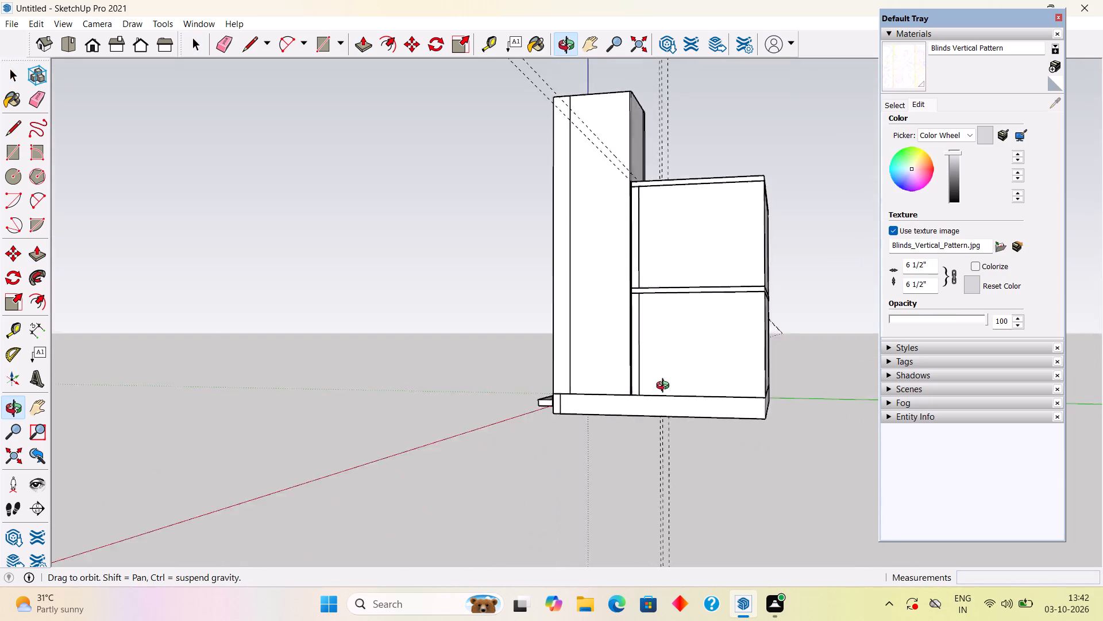
middle_drag(665, 387, 816, 450)
scroll(815, 451, down, 4)
middle_drag(595, 421, 903, 356)
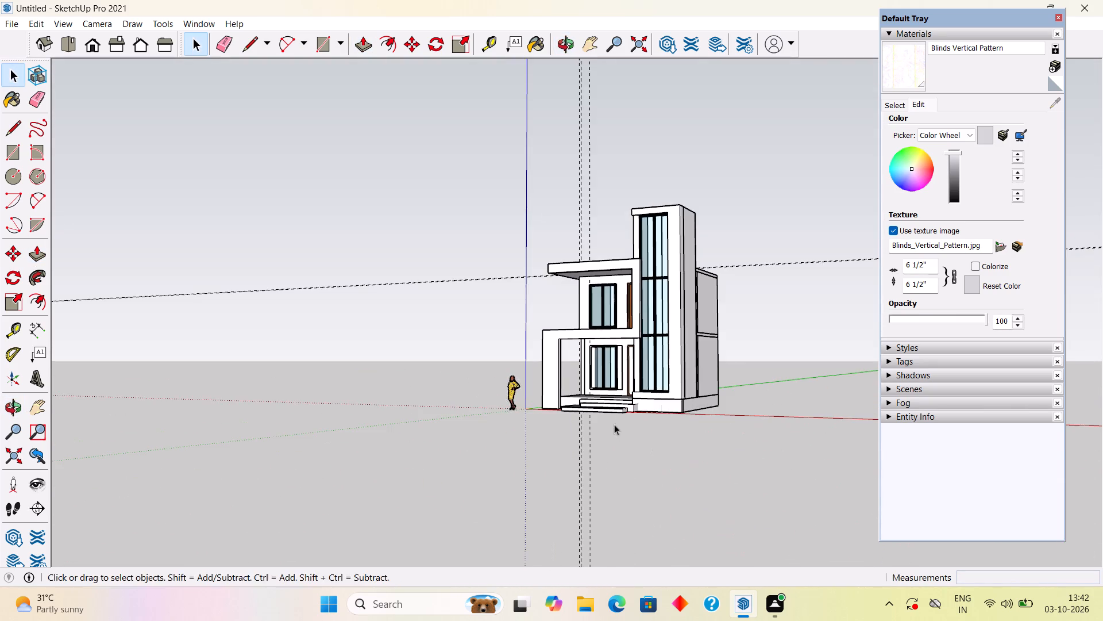
middle_drag(575, 436, 810, 431)
scroll(751, 397, up, 7)
middle_drag(631, 379, 610, 428)
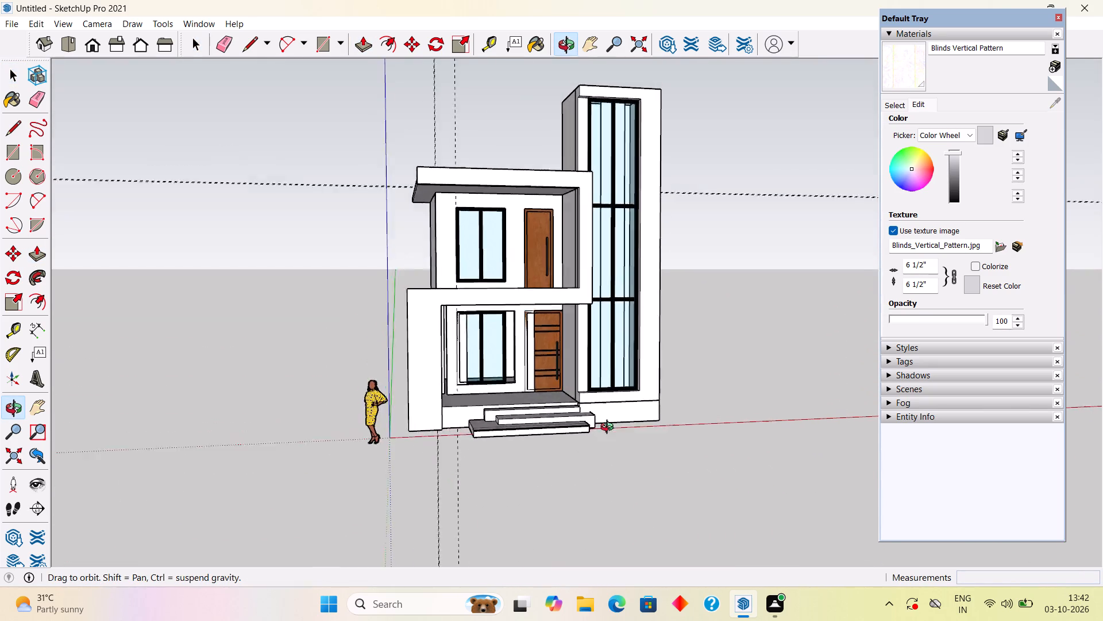
middle_drag(610, 428, 558, 503)
scroll(612, 417, up, 5)
scroll(612, 415, down, 2)
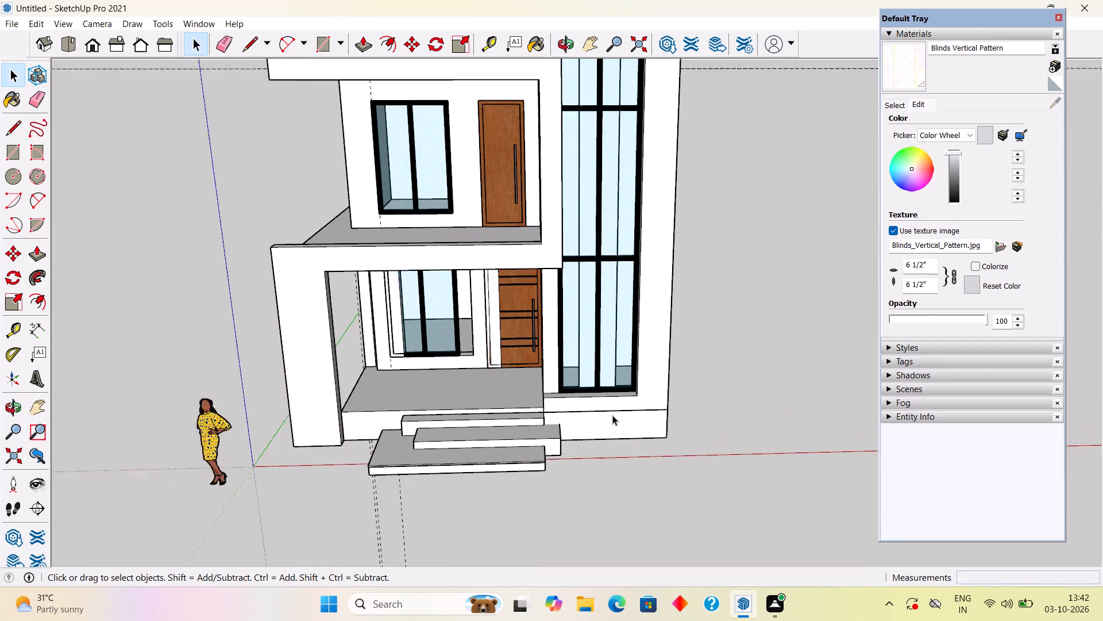
scroll(612, 415, down, 1)
middle_drag(612, 415, 743, 506)
scroll(743, 506, down, 4)
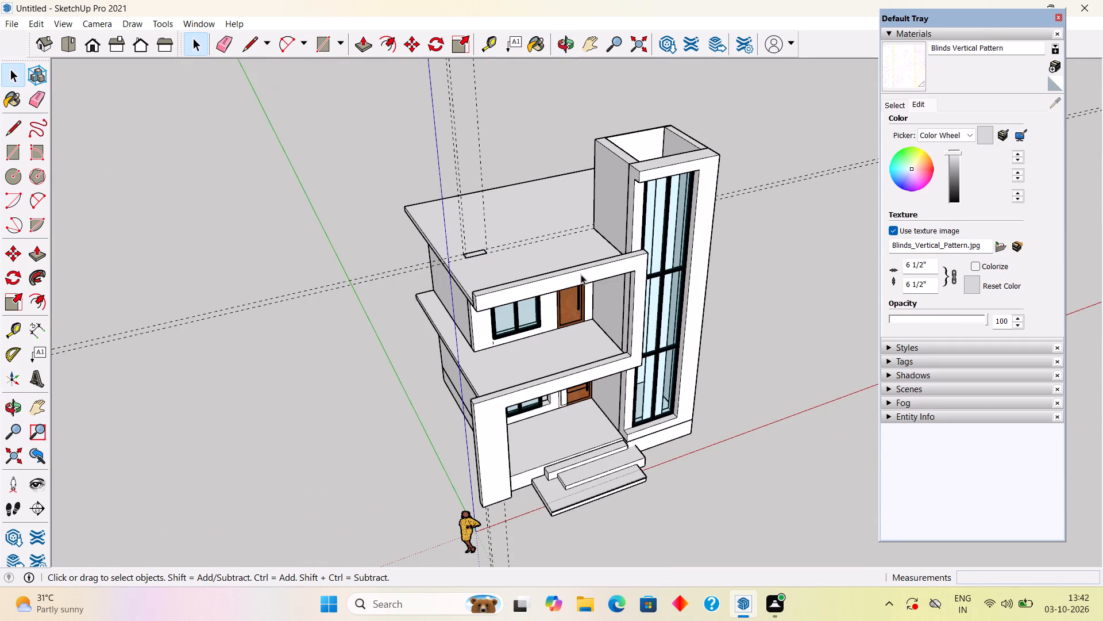
Push/pull the small rectangle on the roof slab up 9' into a pillar.
middle_drag(578, 293, 585, 388)
scroll(466, 235, up, 5)
scroll(496, 282, up, 3)
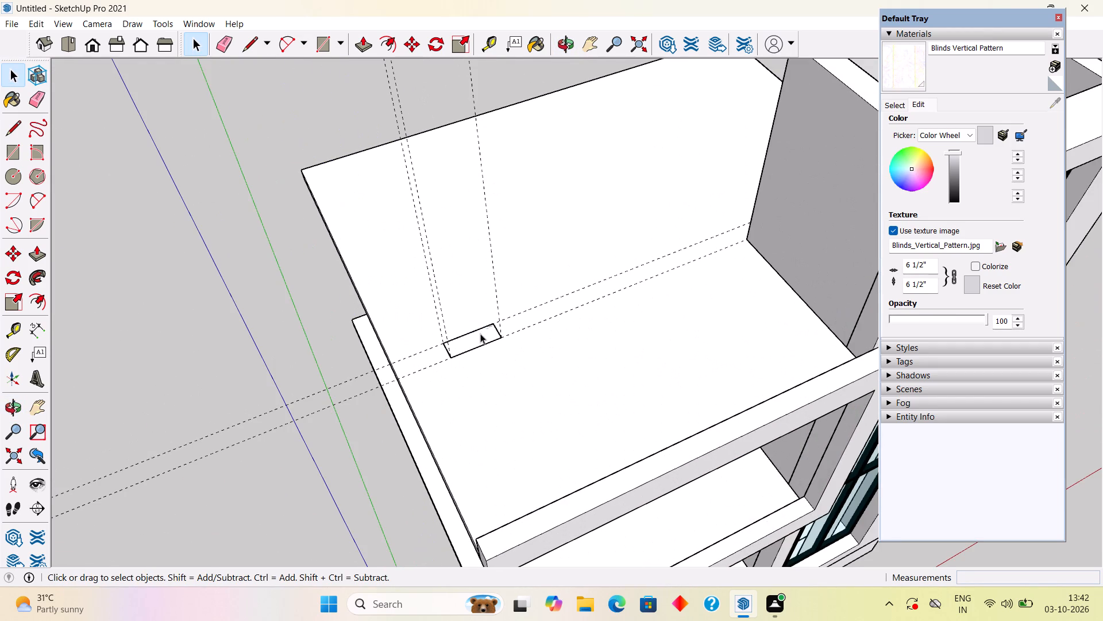
key(p)
click(473, 335)
scroll(489, 274, down, 6)
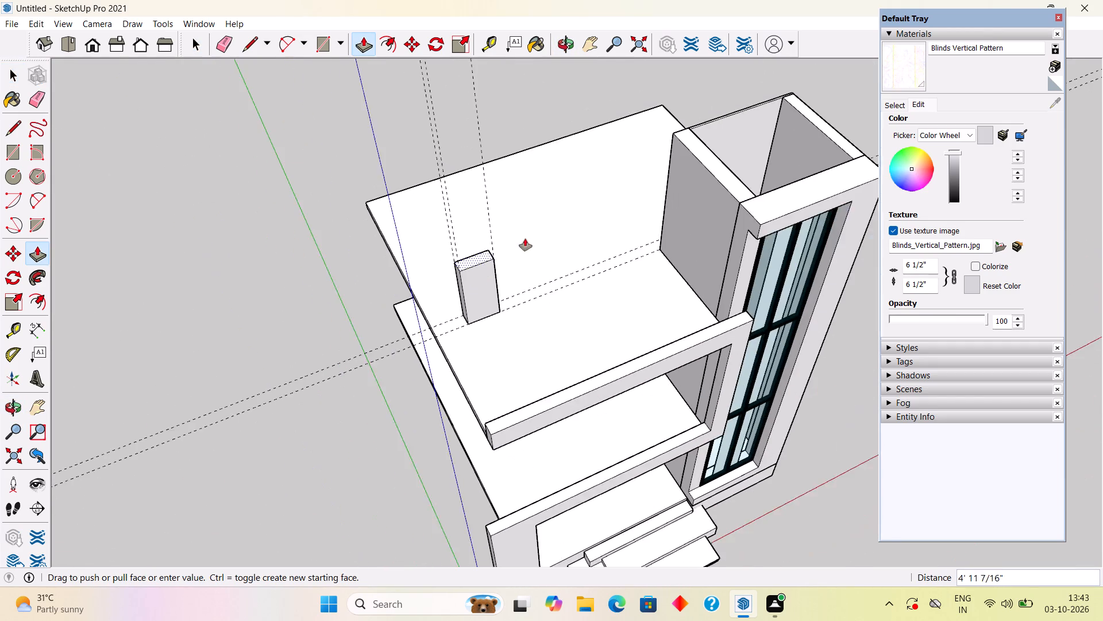
click(712, 199)
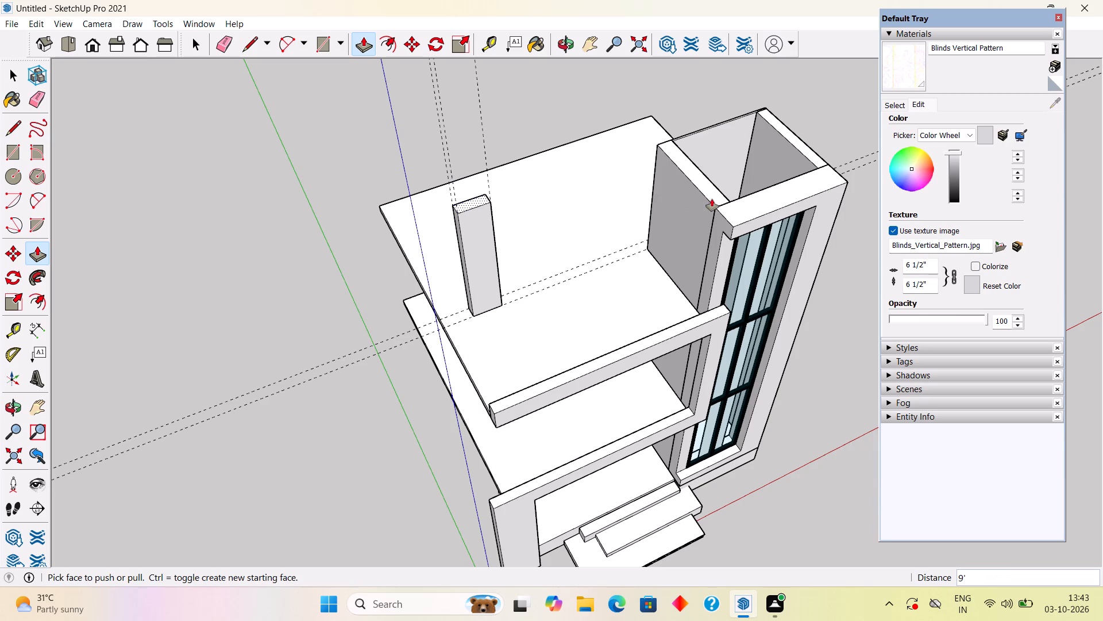
Make the whole roof pillar a group.
key(space)
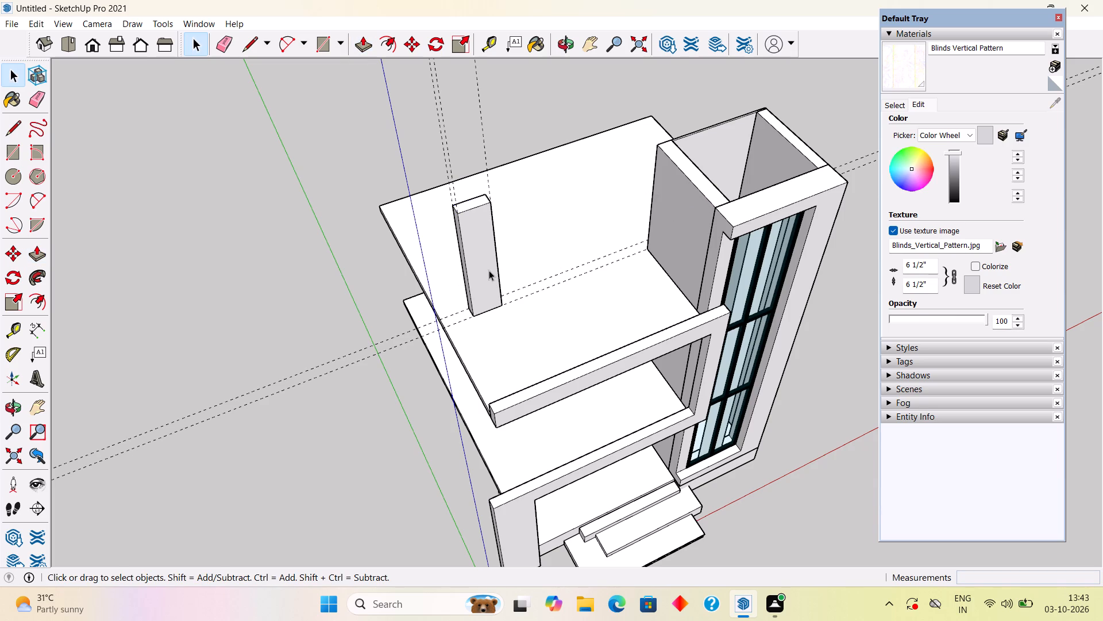
triple_click(489, 270)
right_click(489, 270)
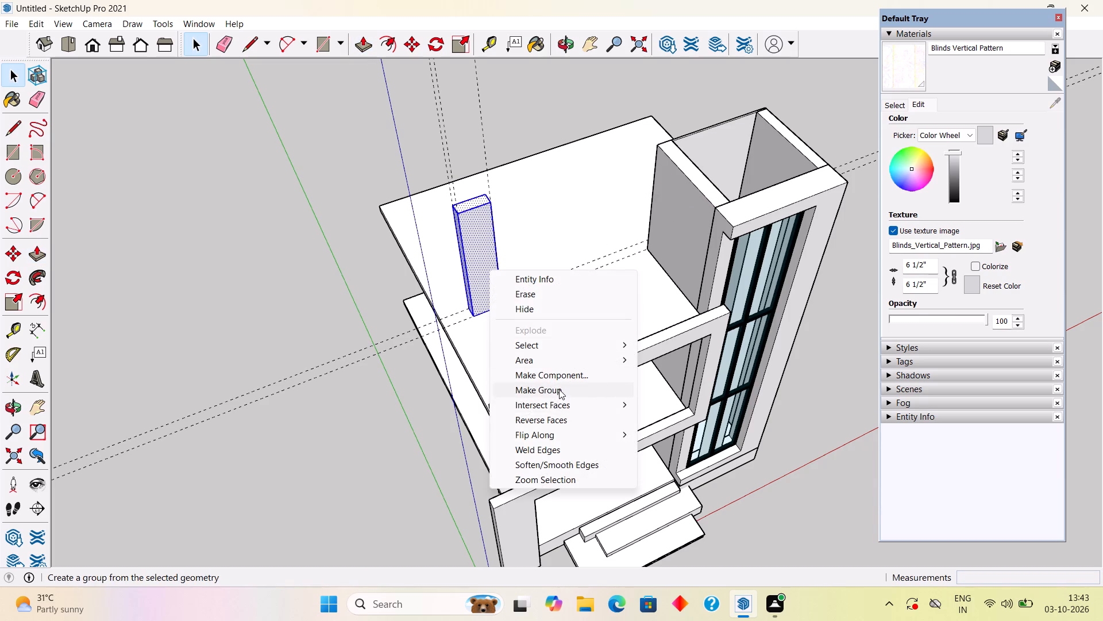
click(559, 389)
middle_drag(524, 397, 506, 285)
click(403, 299)
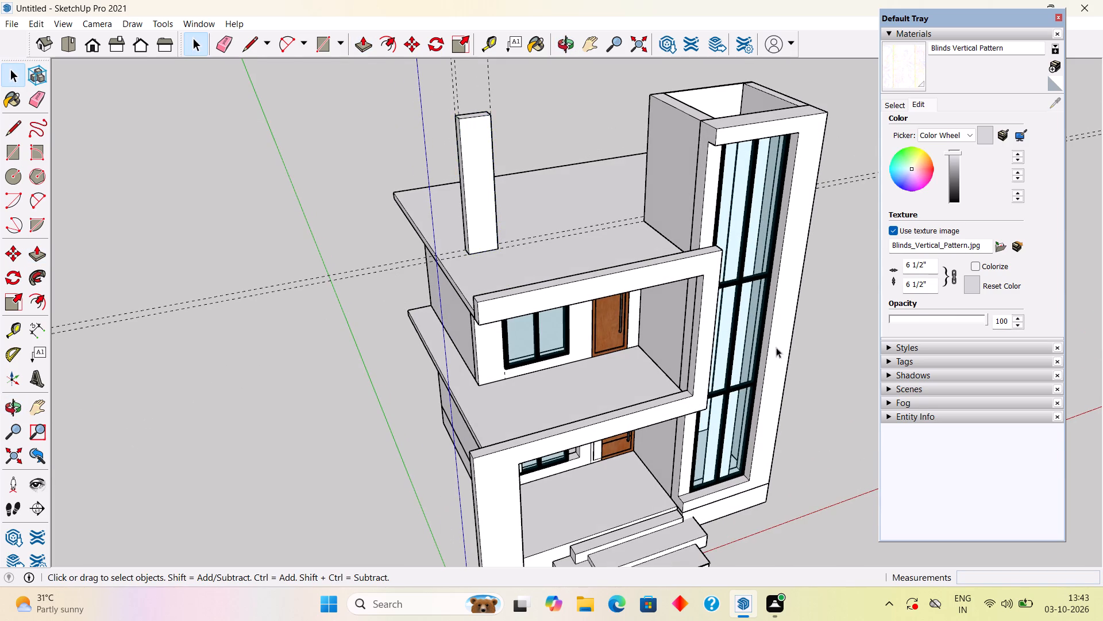
Examine the roof pillar's height and position against the tower from the front and from above.
middle_drag(791, 347, 634, 243)
scroll(632, 252, down, 5)
middle_drag(696, 275, 649, 317)
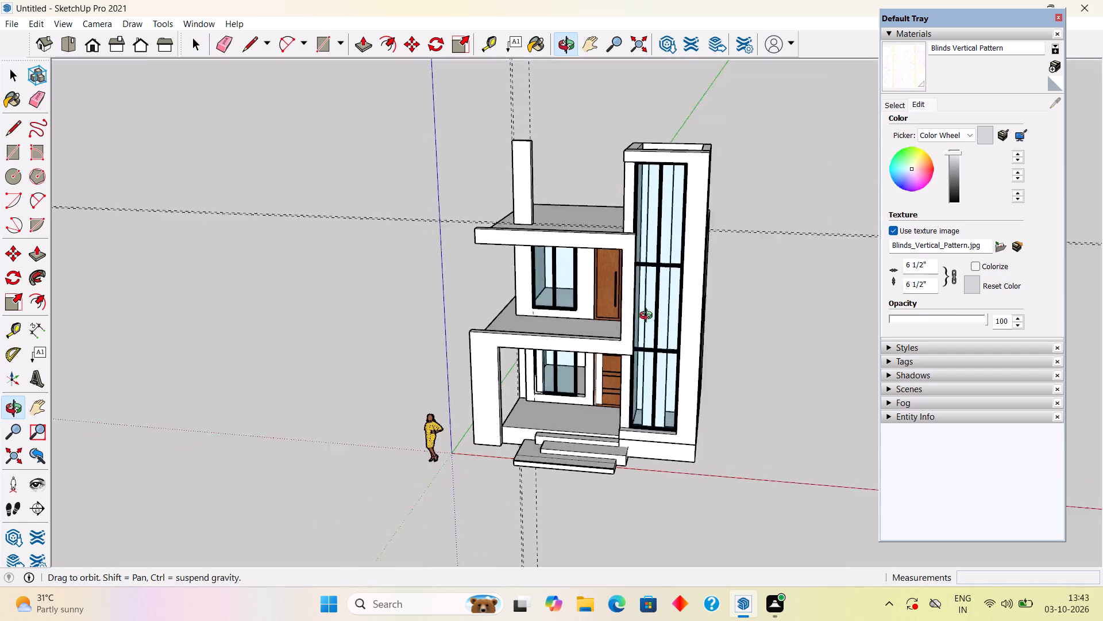
middle_drag(649, 317, 482, 433)
middle_drag(661, 317, 737, 281)
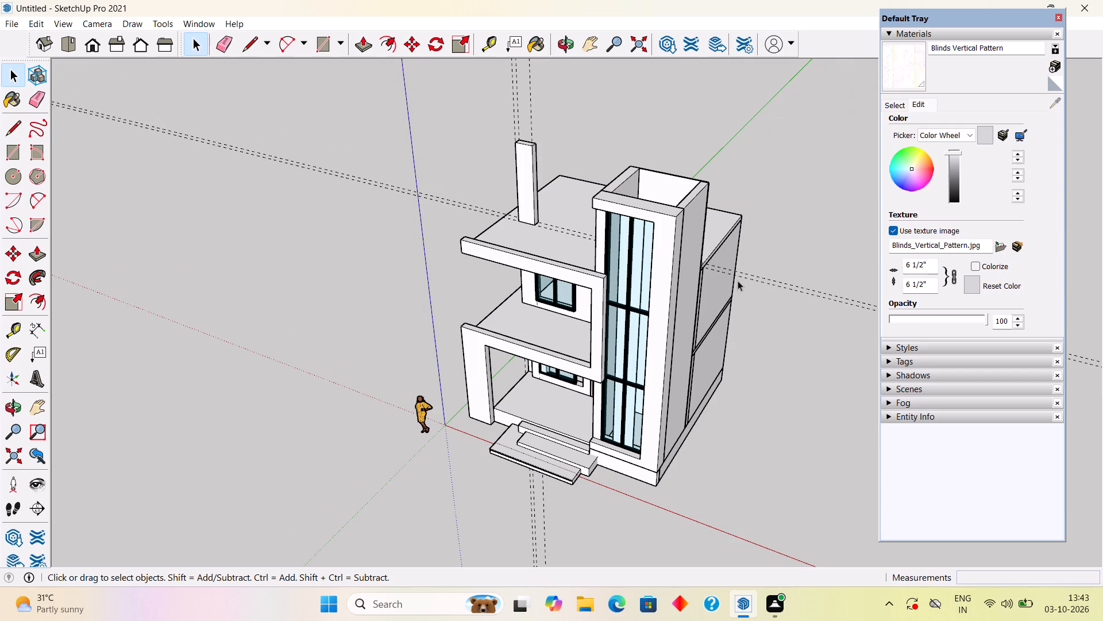
scroll(701, 0, down, 2)
middle_drag(643, 233, 774, 109)
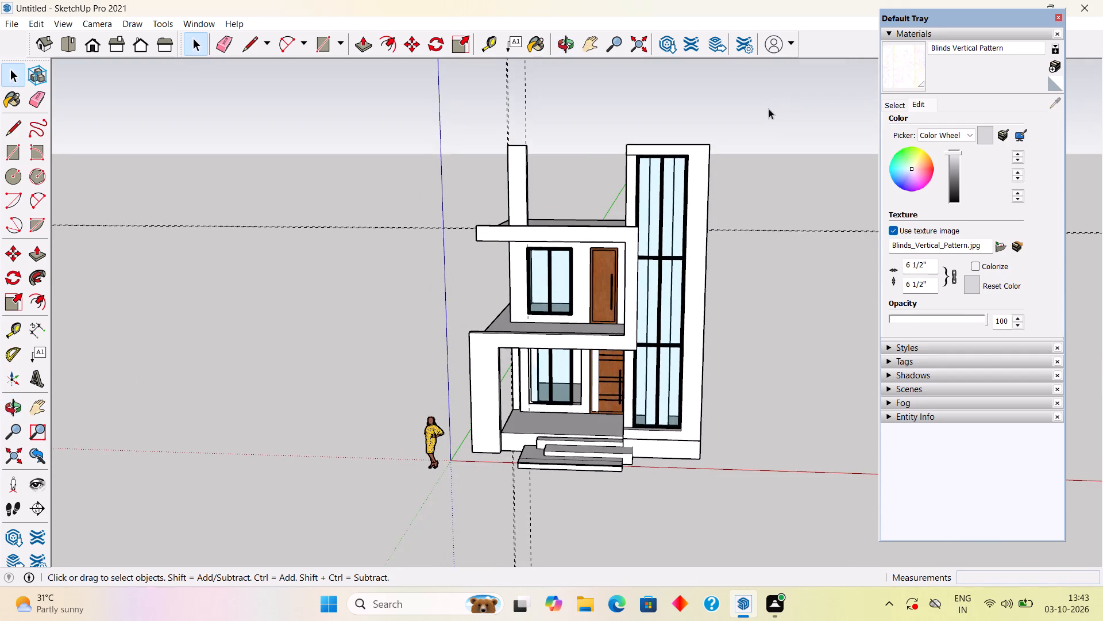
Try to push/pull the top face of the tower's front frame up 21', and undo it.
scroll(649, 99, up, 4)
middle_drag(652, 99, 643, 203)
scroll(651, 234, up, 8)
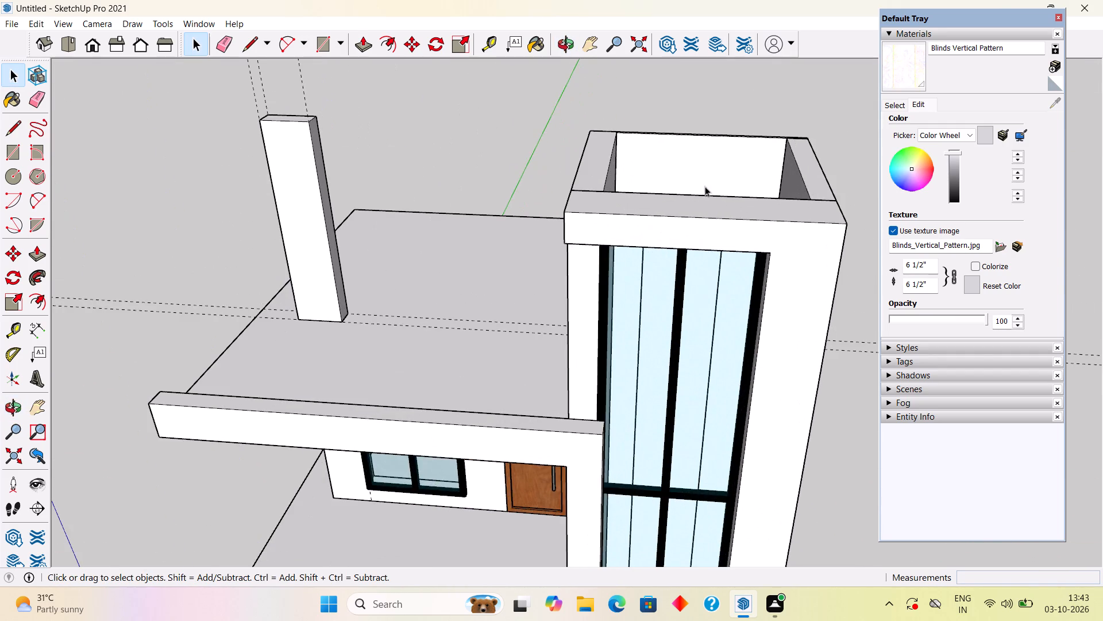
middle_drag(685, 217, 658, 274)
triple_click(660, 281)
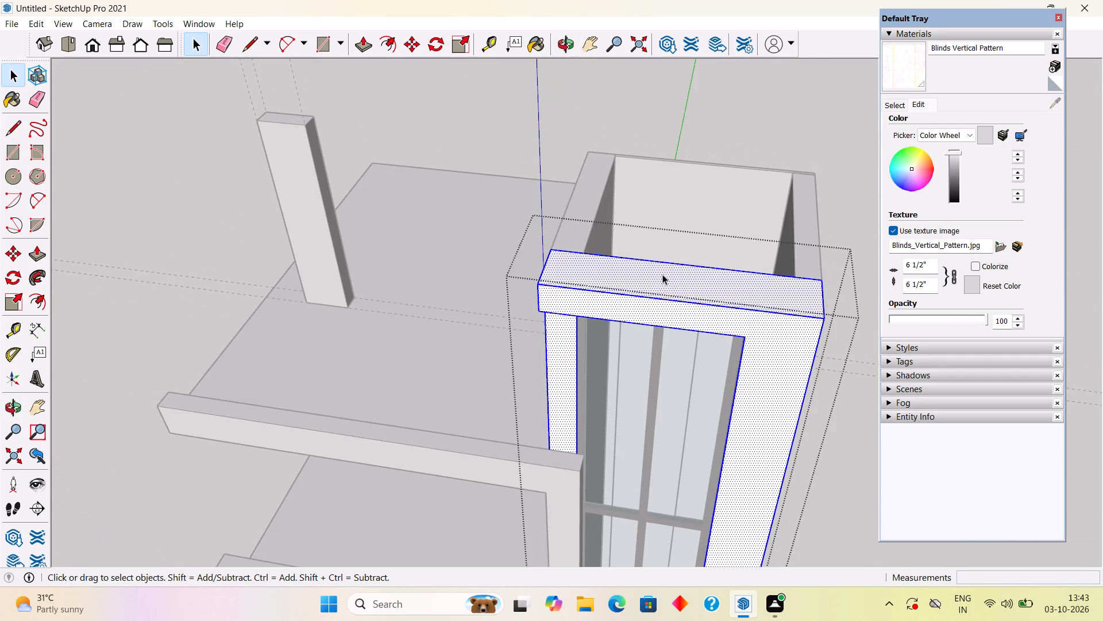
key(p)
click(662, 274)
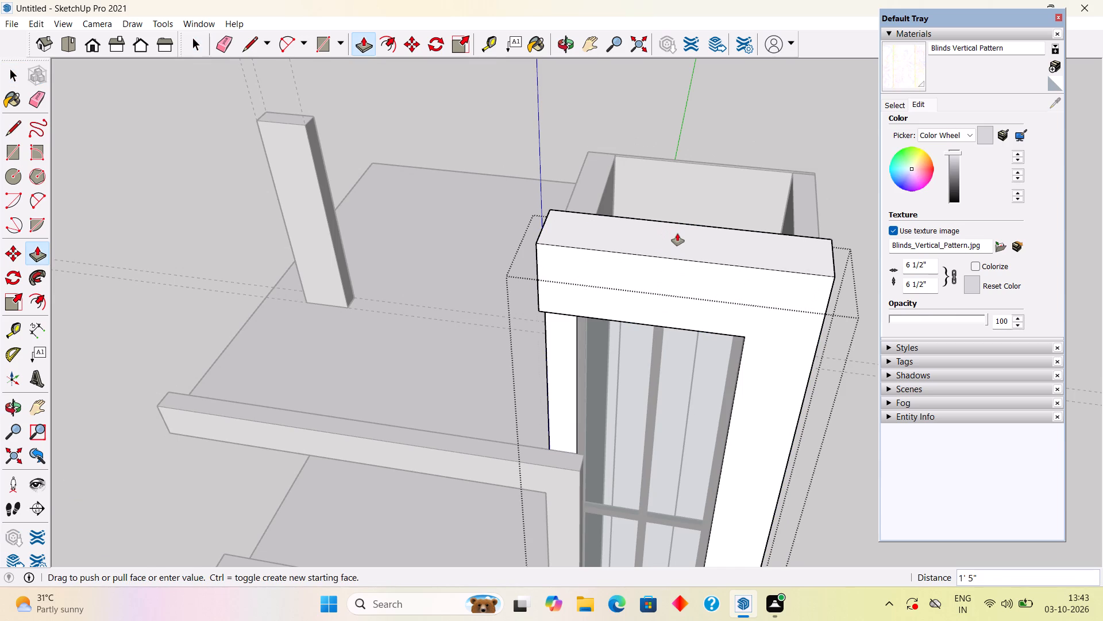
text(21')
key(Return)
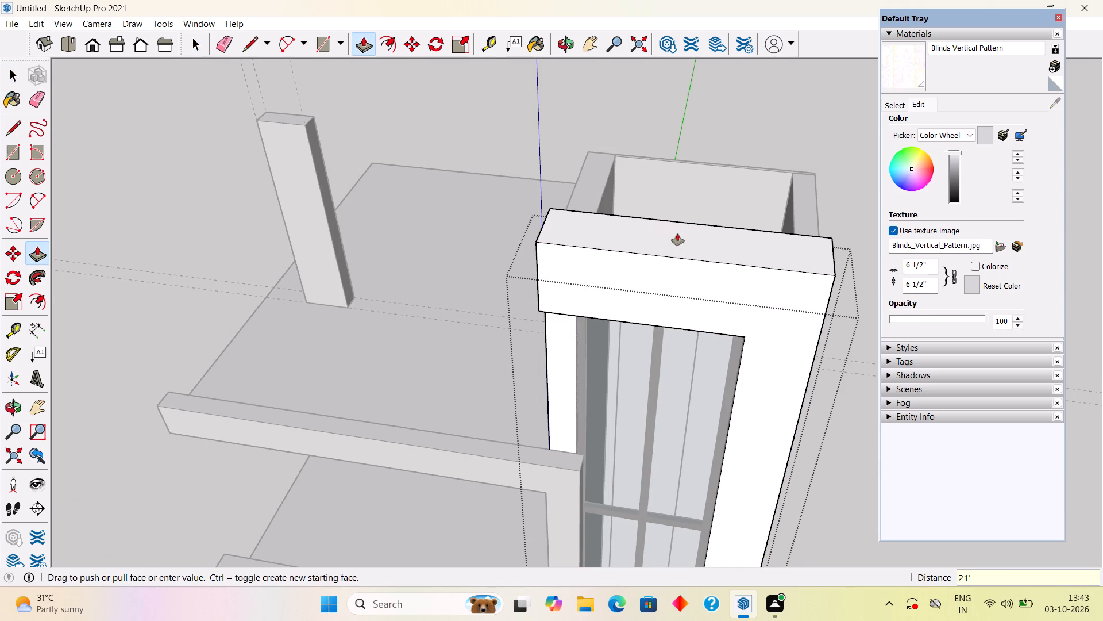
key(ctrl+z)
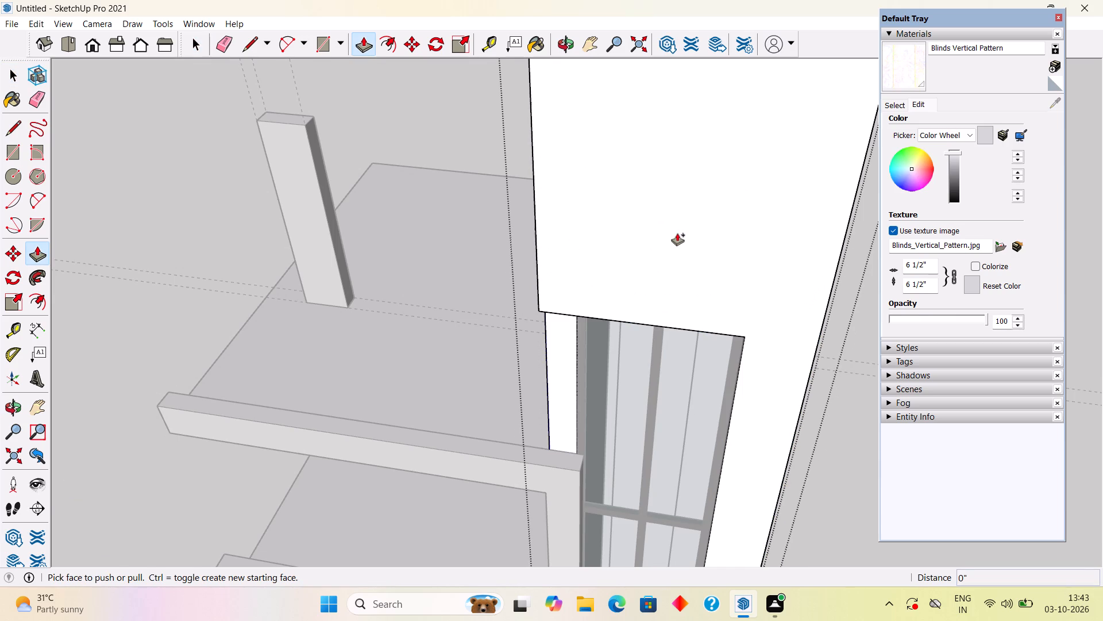
Push/pull the top face of the tower's front frame up 1'.
click(682, 281)
text(1')
key(Return)
key(space)
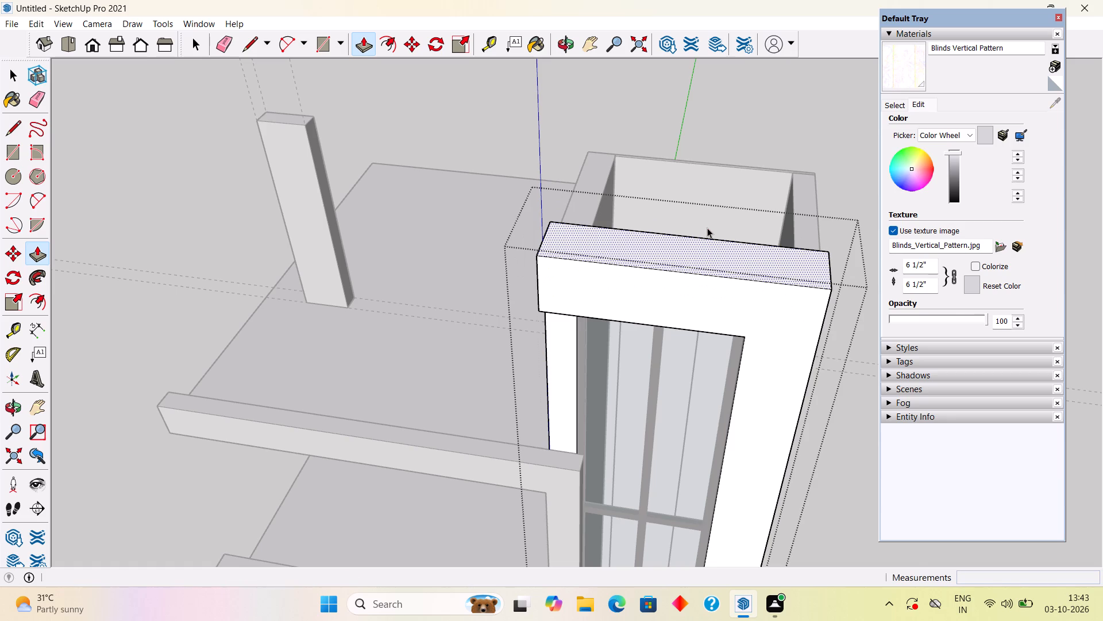
middle_drag(592, 274, 749, 139)
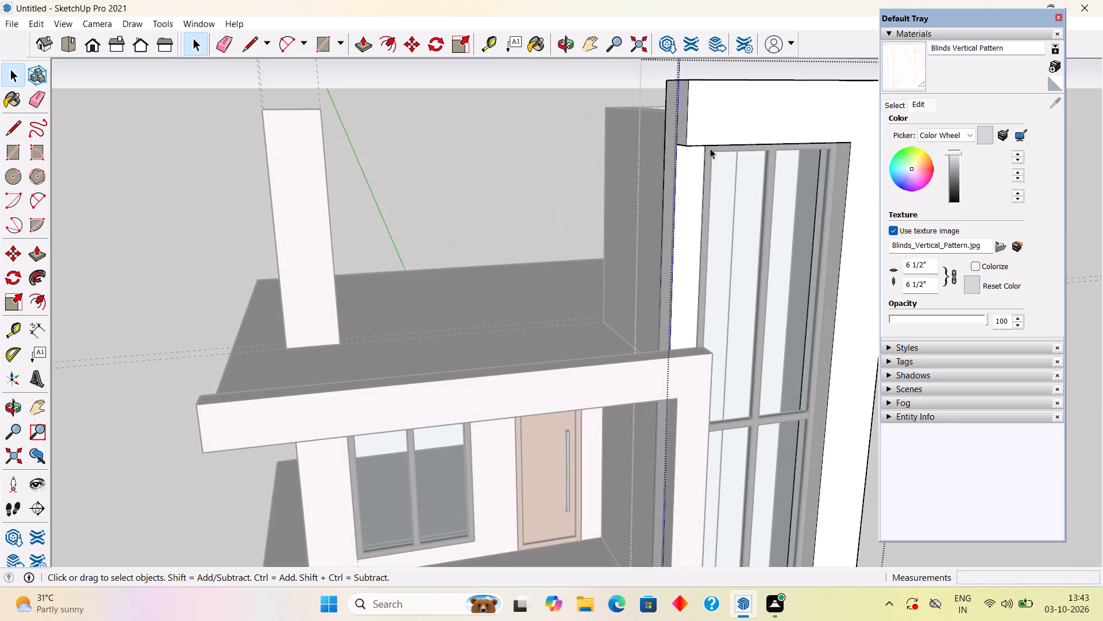
middle_drag(655, 180, 809, 179)
scroll(803, 179, down, 5)
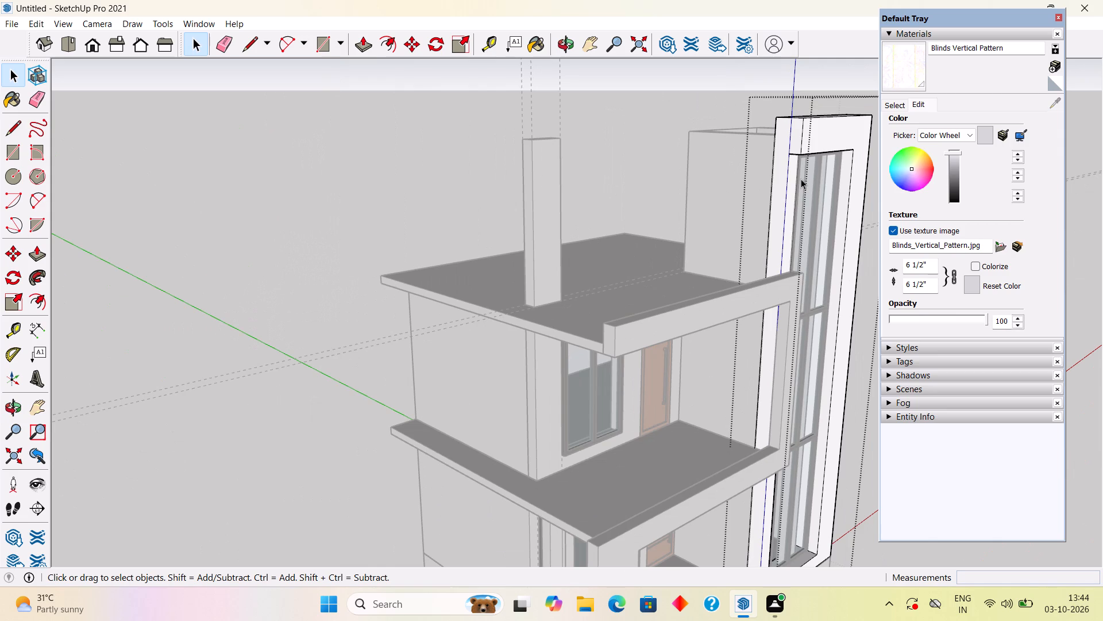
key(space)
scroll(796, 177, down, 1)
click(691, 120)
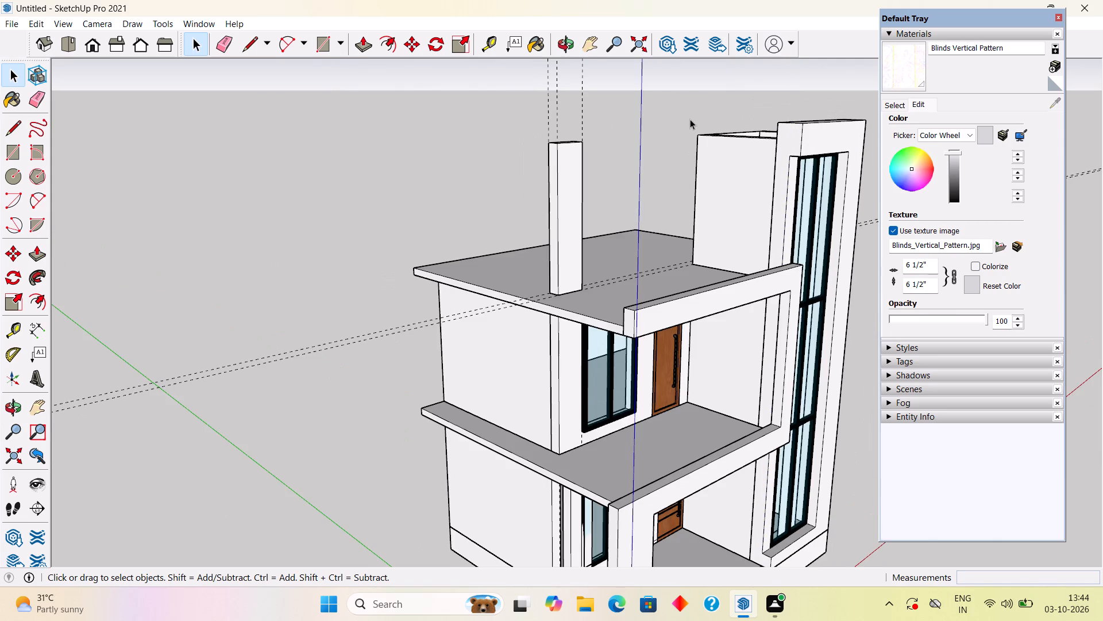
Draw a line across the inner side face of the tower's front frame, level with the top of the glazed opening.
middle_drag(805, 179, 862, 141)
scroll(819, 149, up, 5)
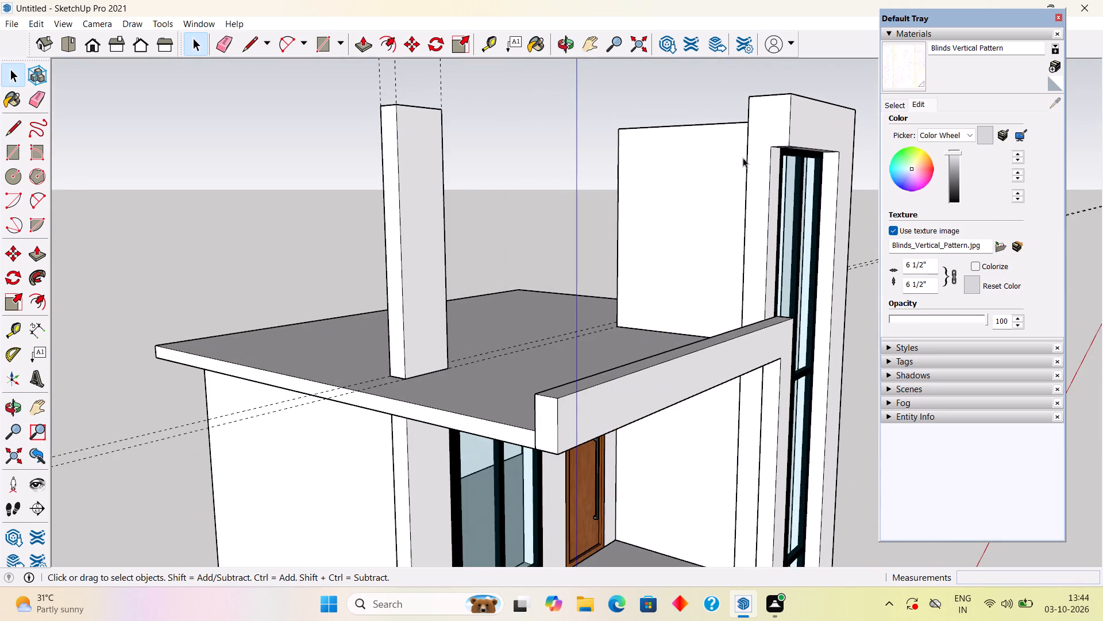
middle_drag(743, 158, 849, 194)
scroll(832, 181, up, 5)
scroll(796, 146, up, 3)
triple_click(769, 118)
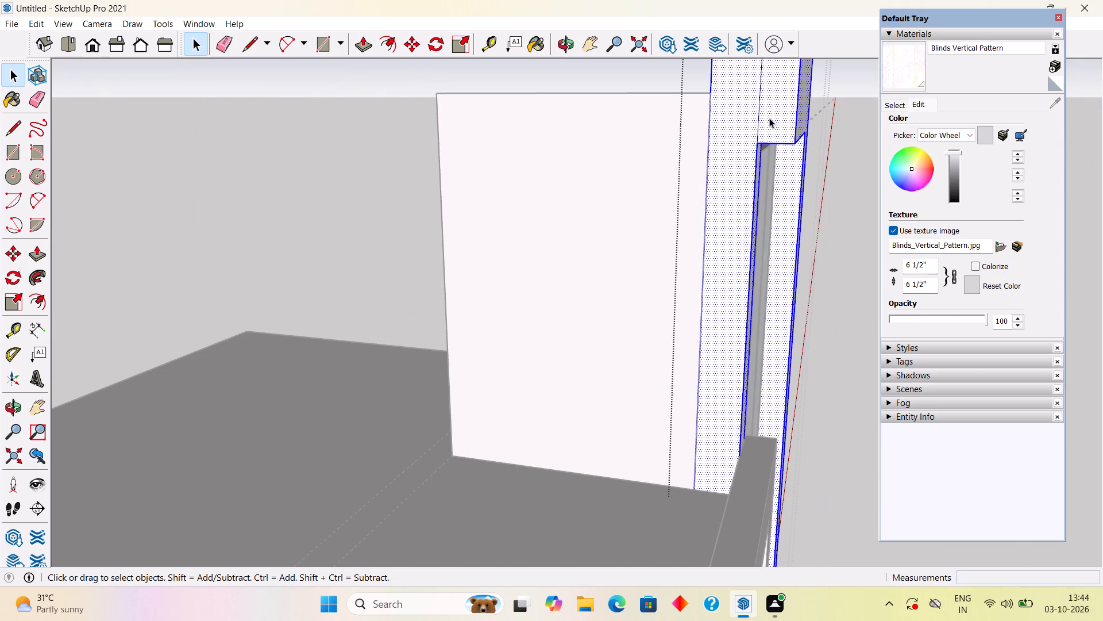
key(l)
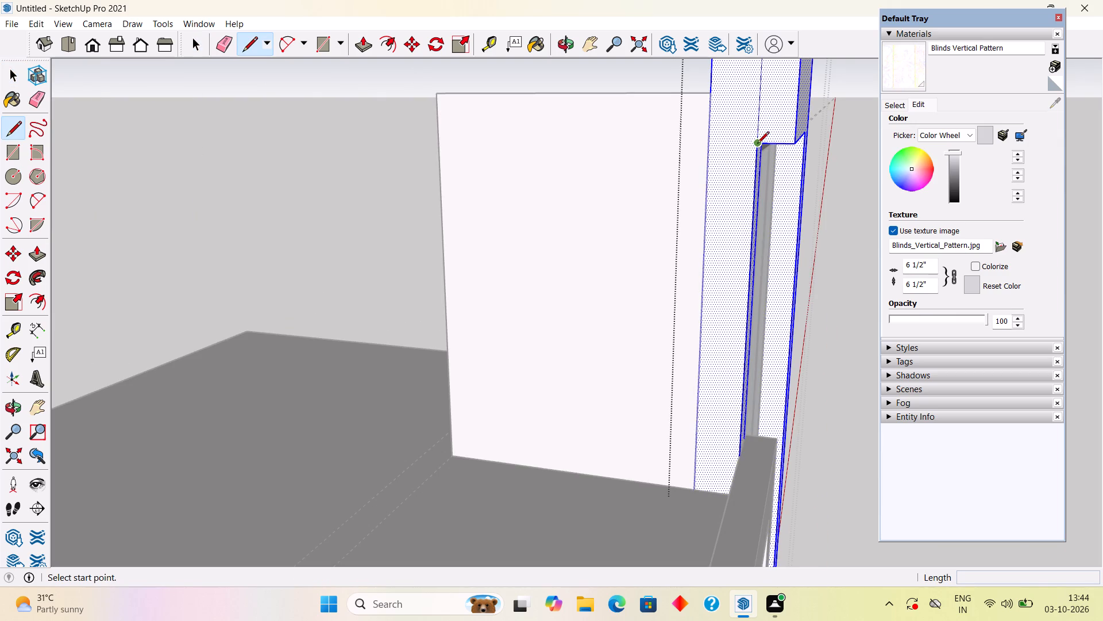
click(757, 144)
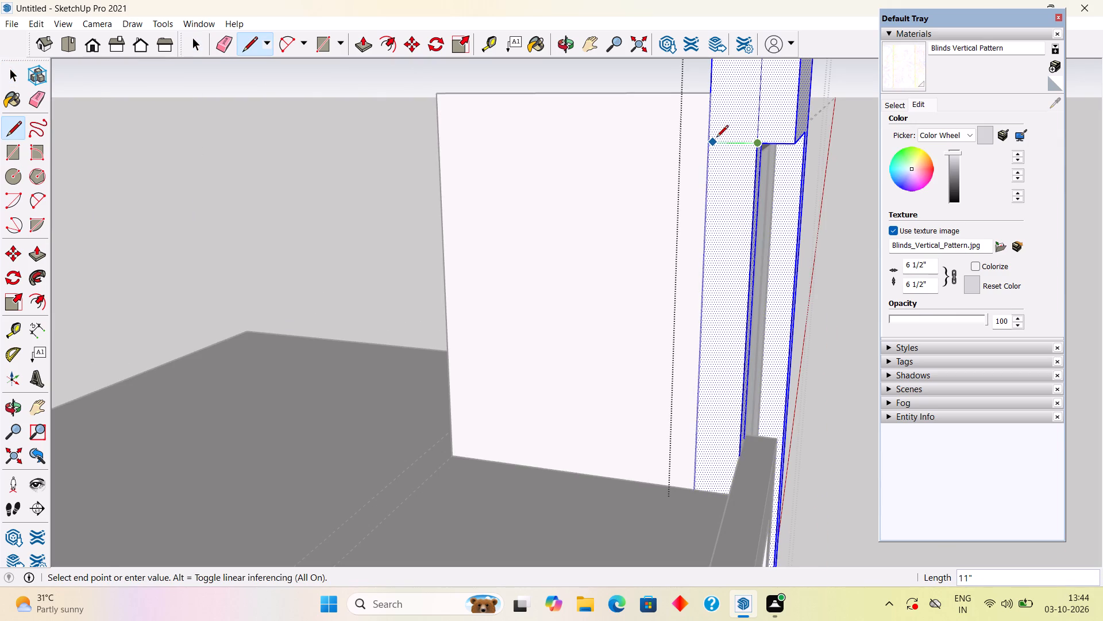
click(714, 139)
key(ctrl+z)
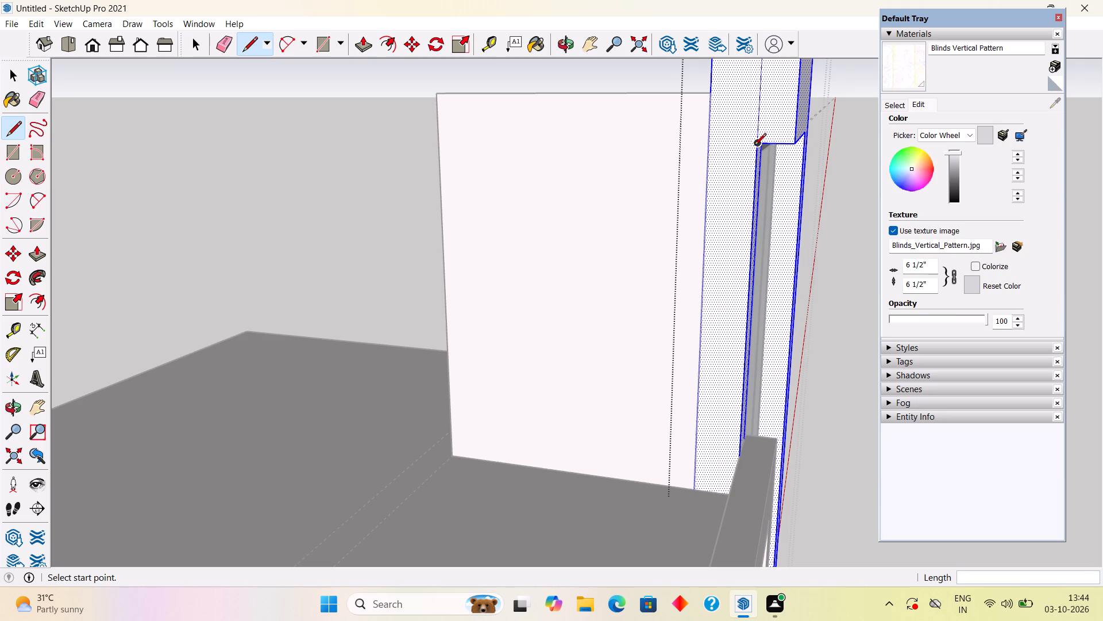
click(756, 146)
scroll(722, 147, up, 9)
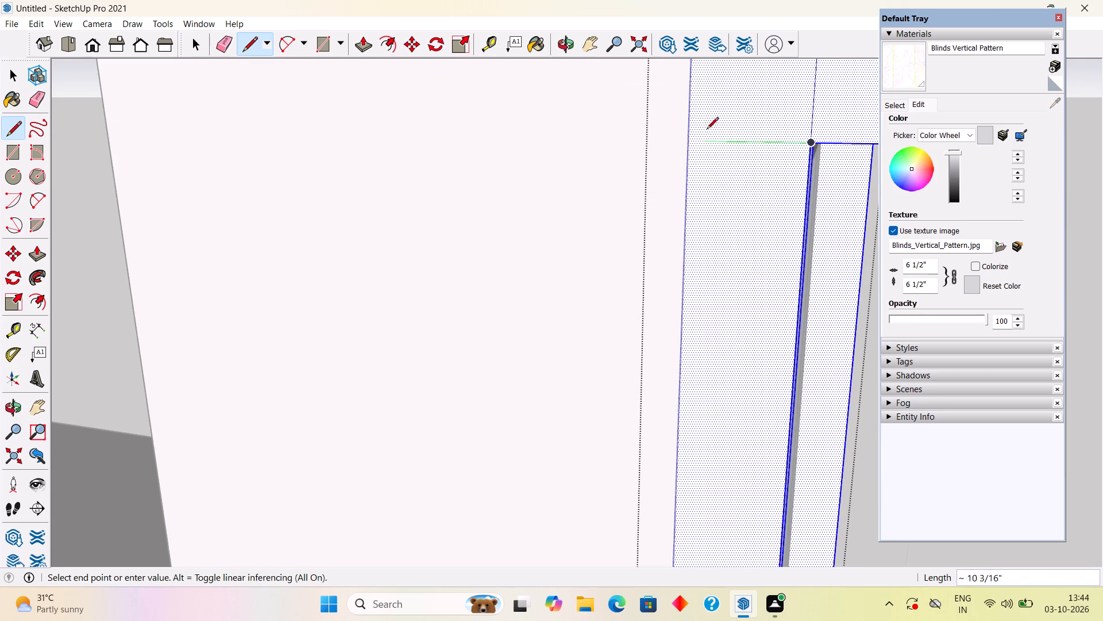
click(687, 145)
key(space)
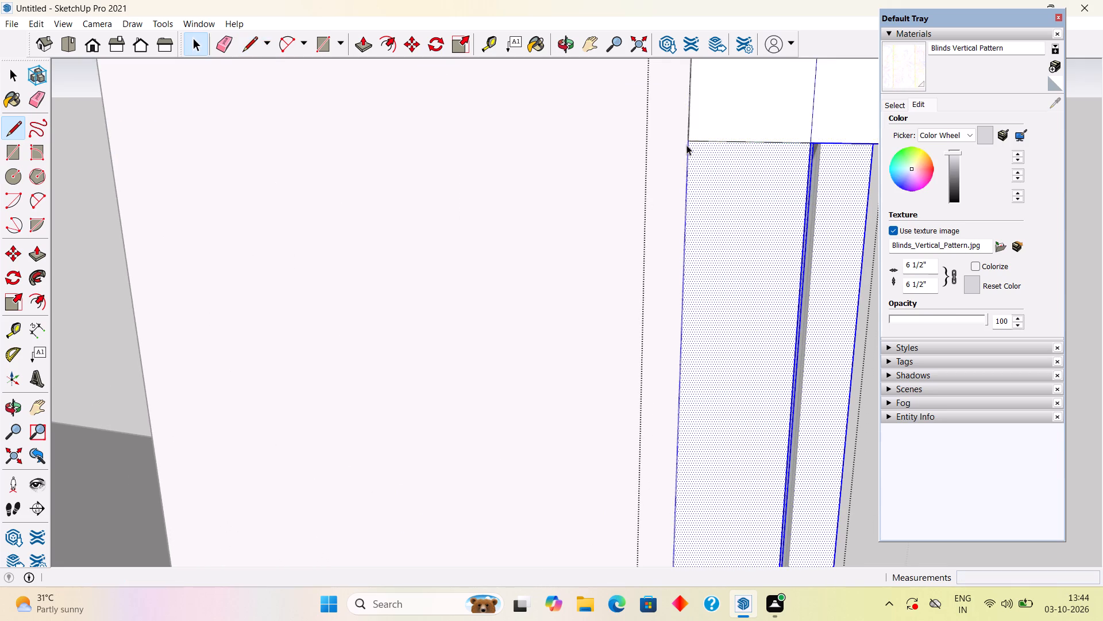
scroll(687, 145, down, 18)
click(817, 189)
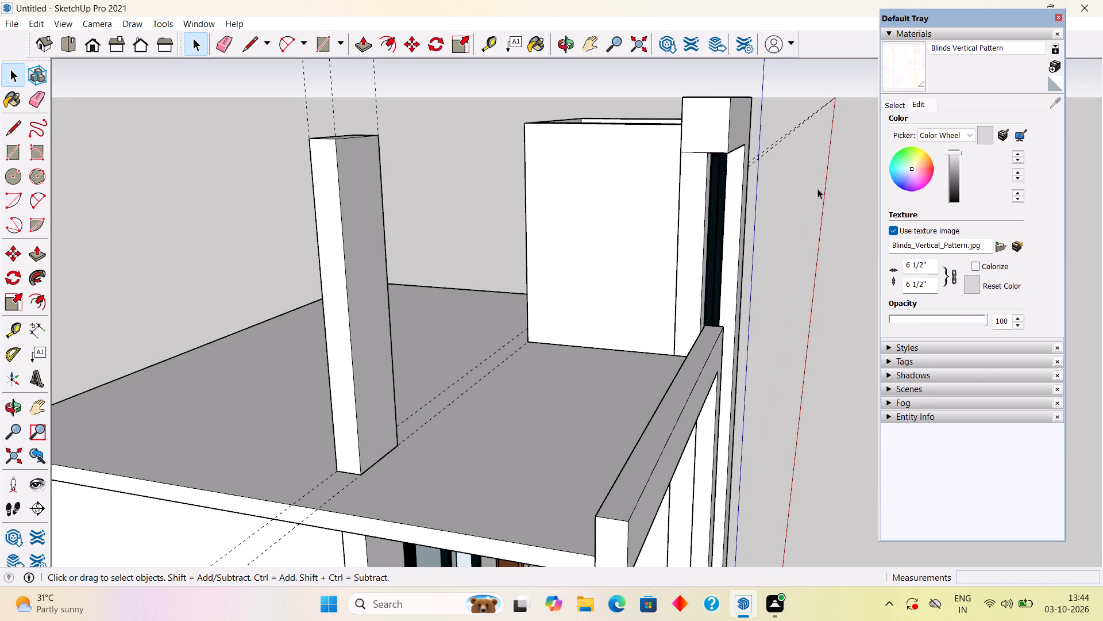
Push/pull the upper side face of the tower's front frame out 3' toward the roof pillar.
click(721, 136)
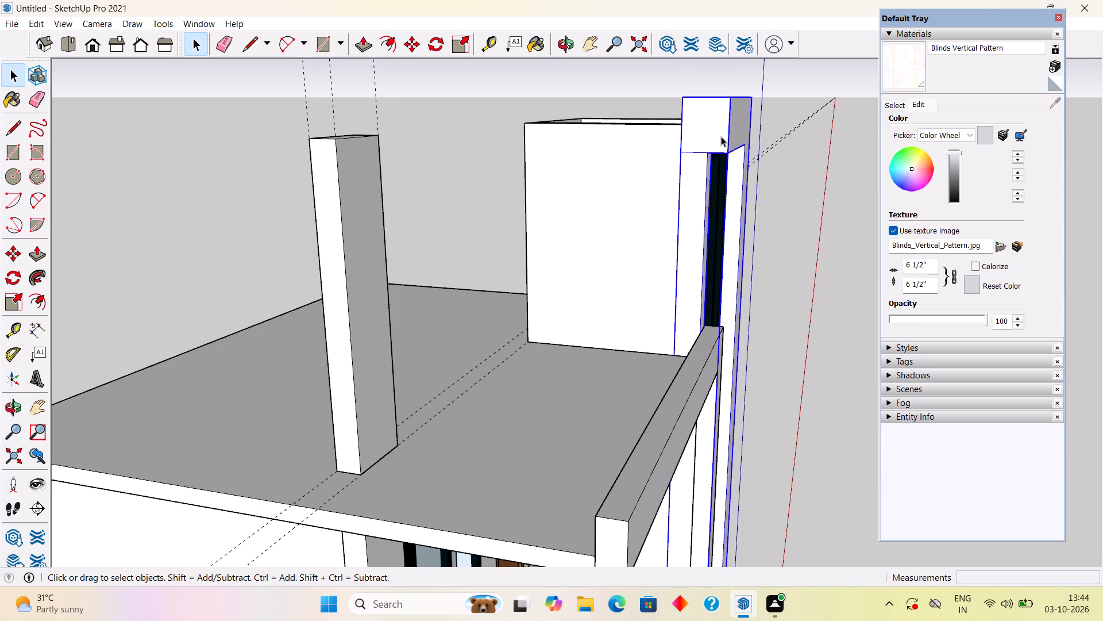
triple_click(721, 136)
click(721, 136)
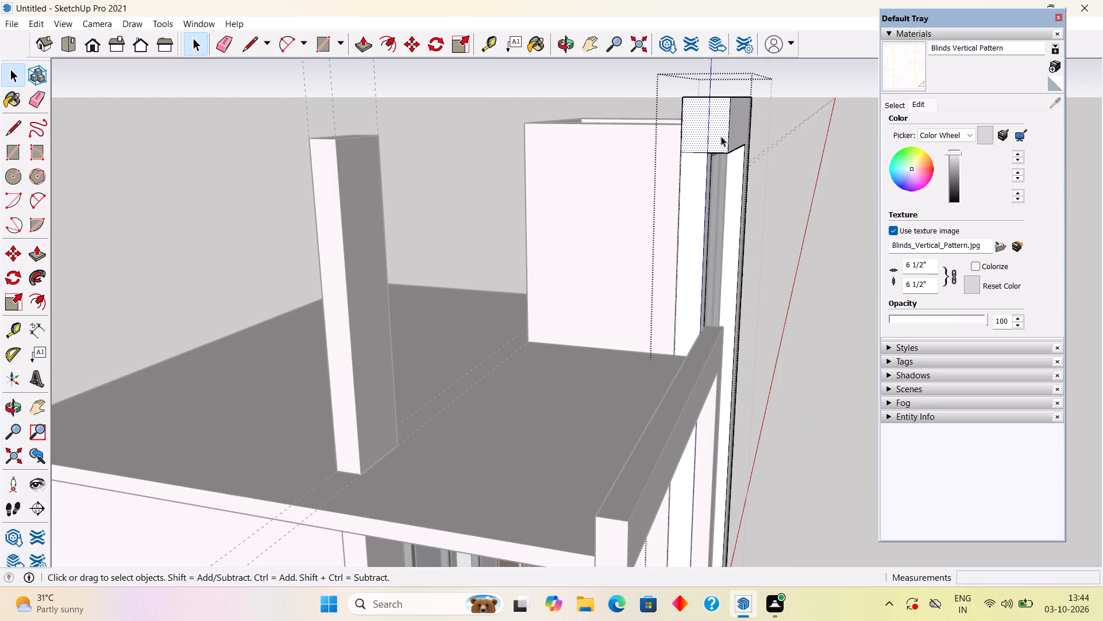
key(p)
click(721, 136)
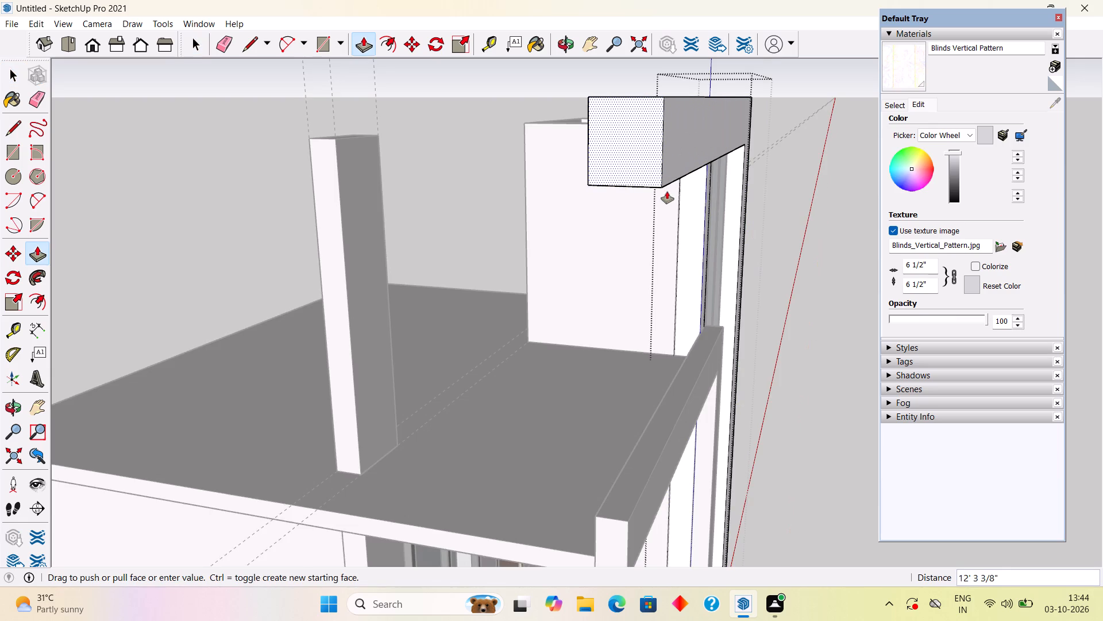
text(3')
key(Return)
key(space)
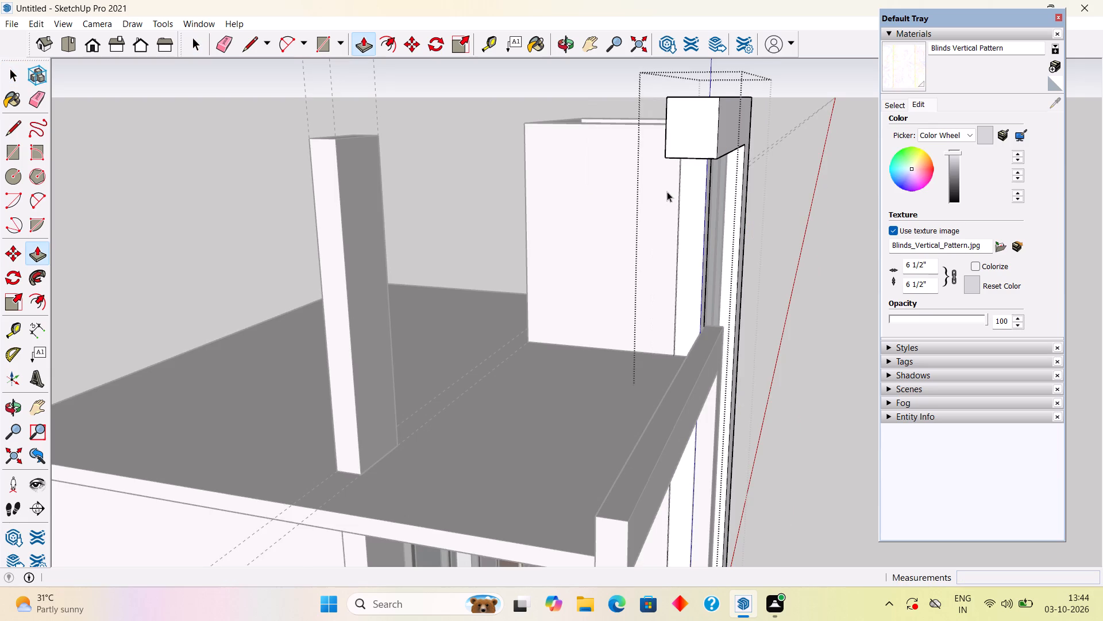
Examine the extended top beam of the tower frame from the front and from underneath.
middle_drag(600, 185, 495, 196)
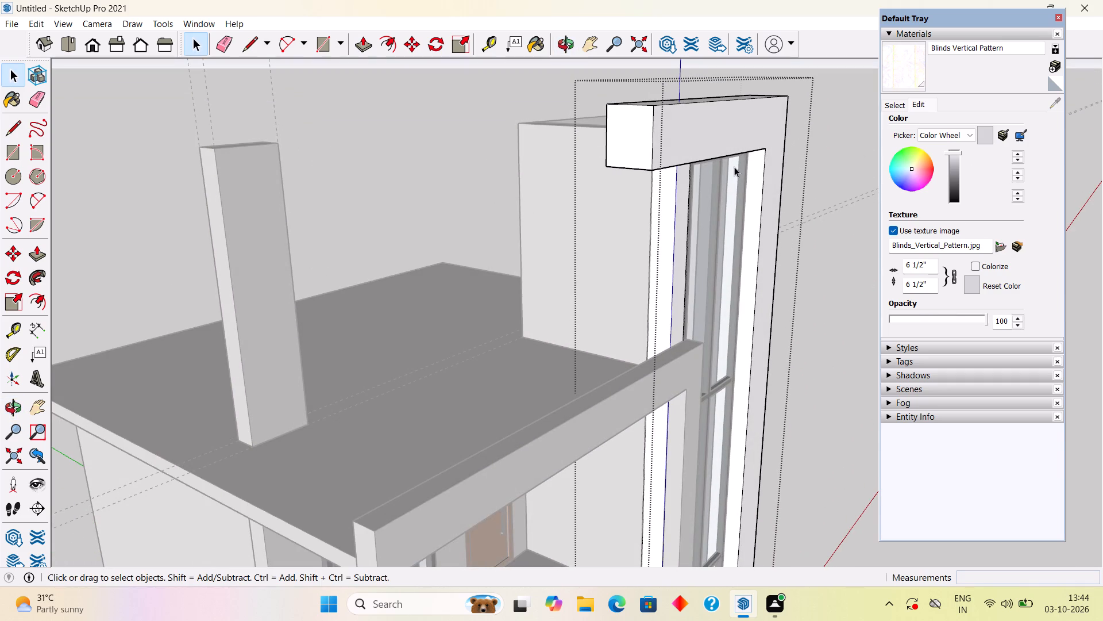
middle_drag(734, 167, 661, 95)
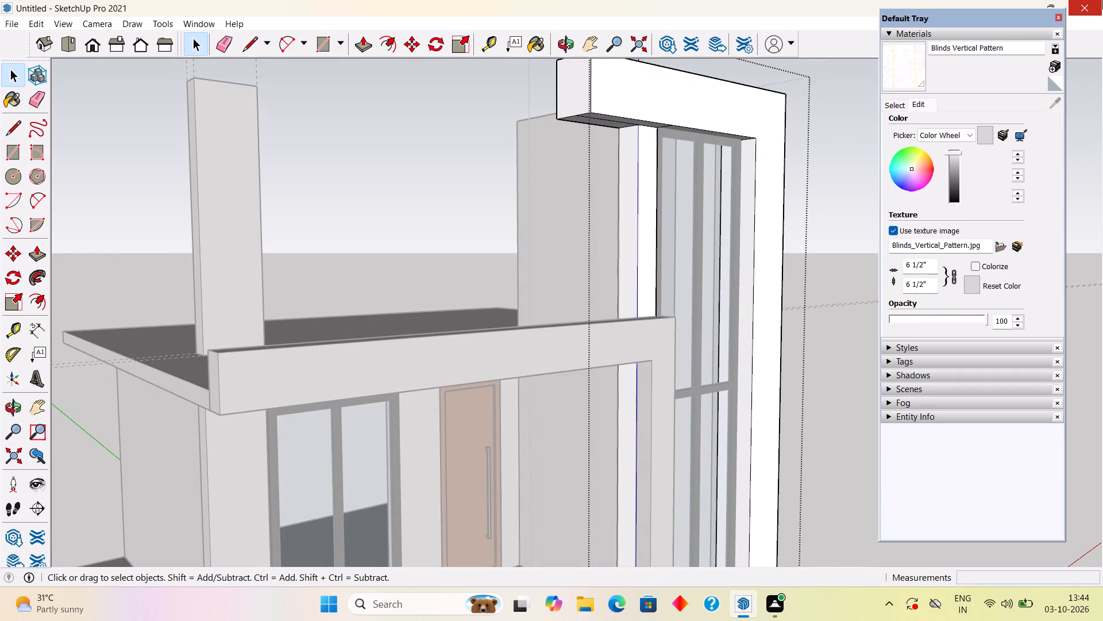
middle_drag(636, 102, 539, 171)
scroll(543, 158, down, 3)
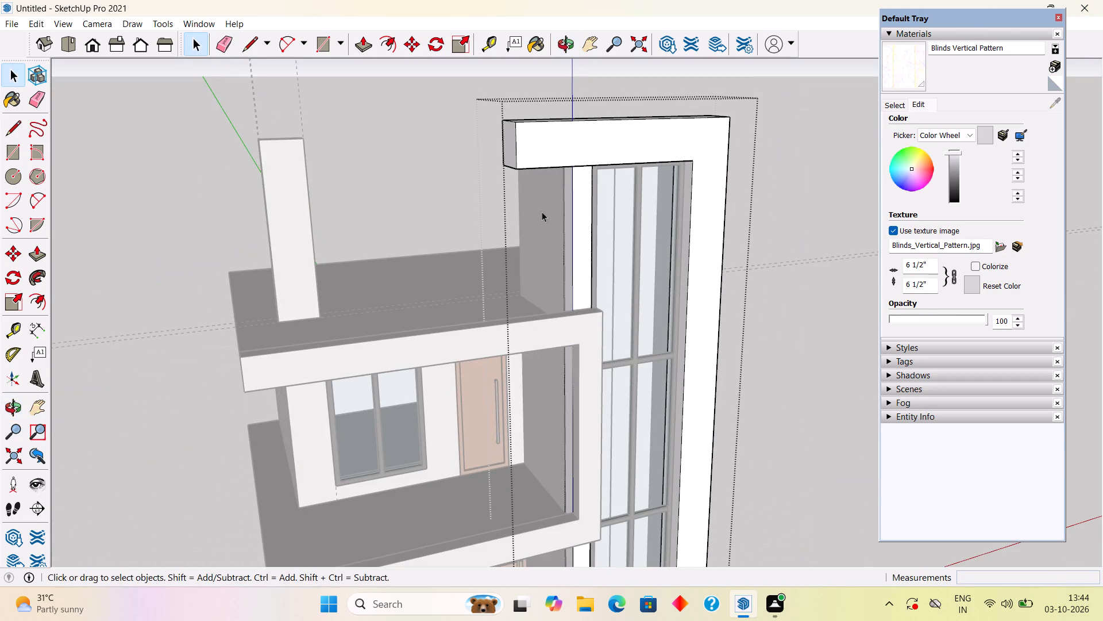
middle_click(542, 212)
middle_drag(580, 237, 604, 126)
scroll(610, 113, up, 7)
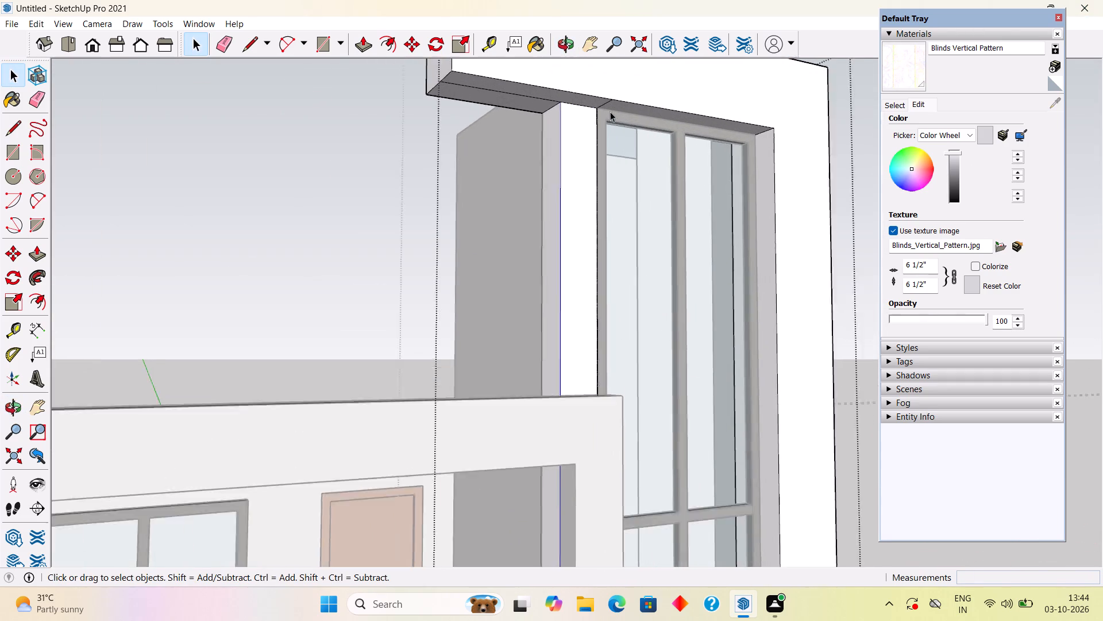
scroll(610, 112, up, 2)
middle_drag(611, 101, 618, 84)
triple_click(622, 97)
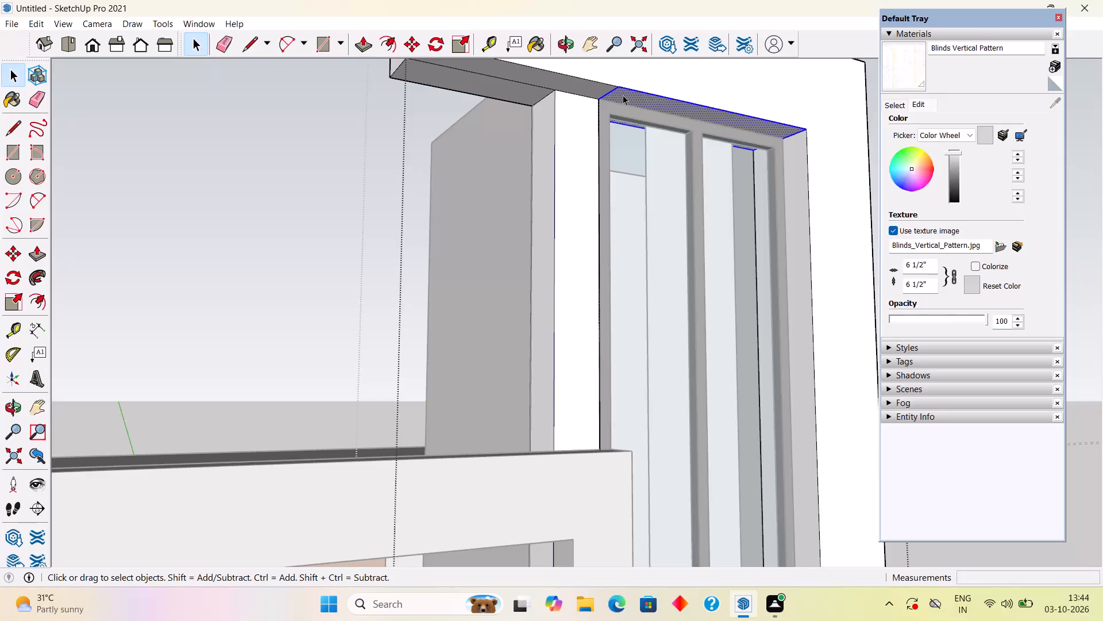
scroll(622, 94, down, 5)
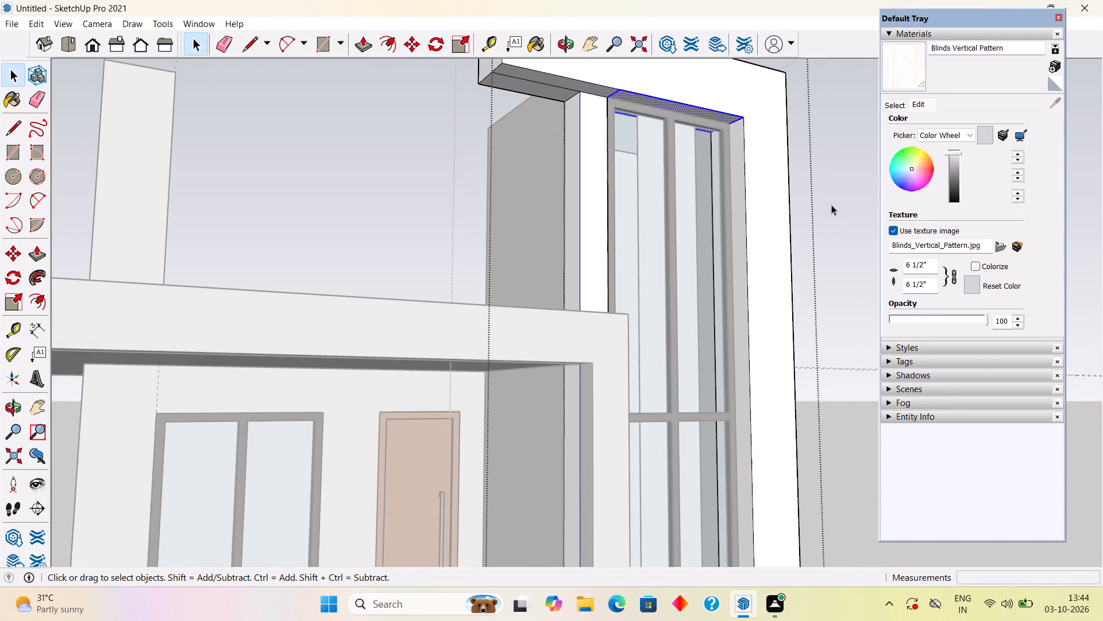
click(831, 205)
scroll(824, 148, down, 9)
scroll(658, 158, down, 5)
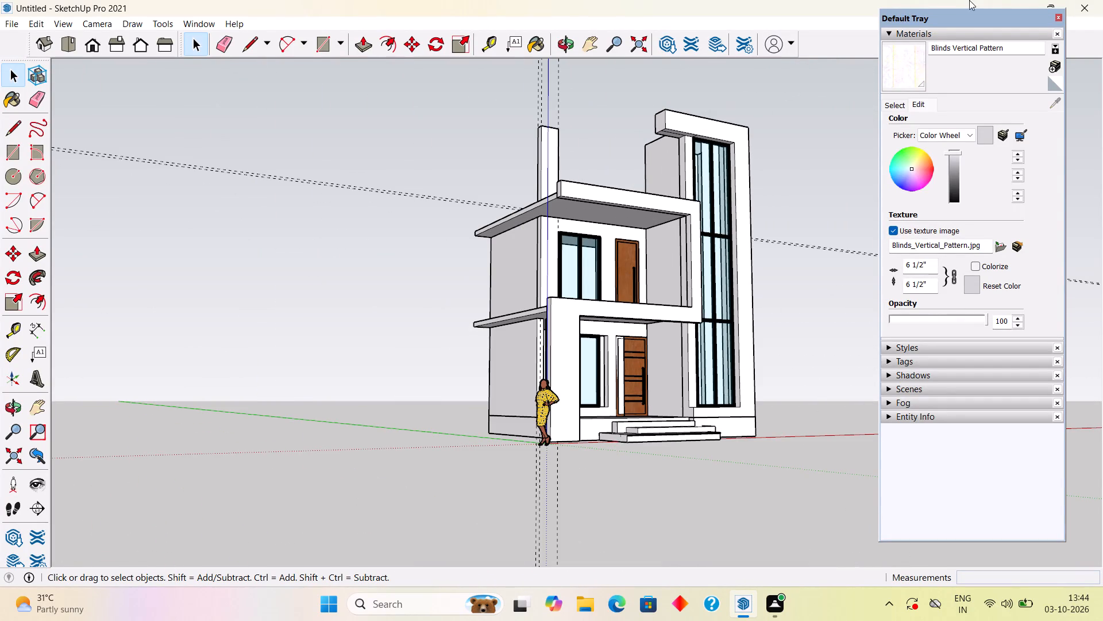
Delete the two leftover seam lines on the underside of the tower frame's extended top beam.
scroll(703, 99, up, 16)
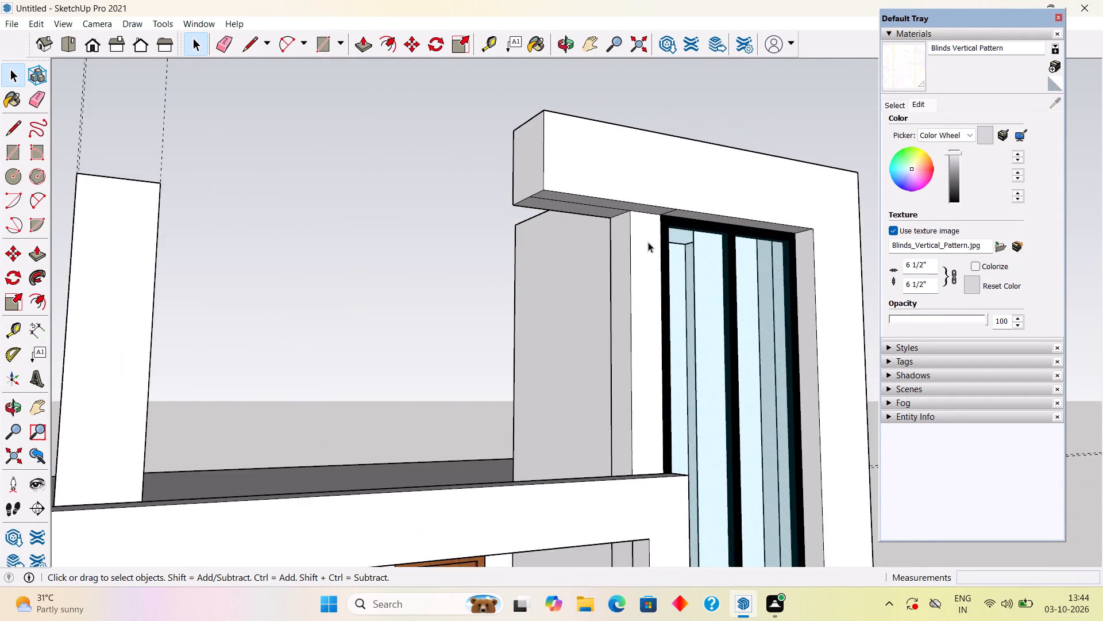
scroll(648, 242, up, 1)
middle_drag(665, 174, 689, 102)
scroll(669, 148, up, 6)
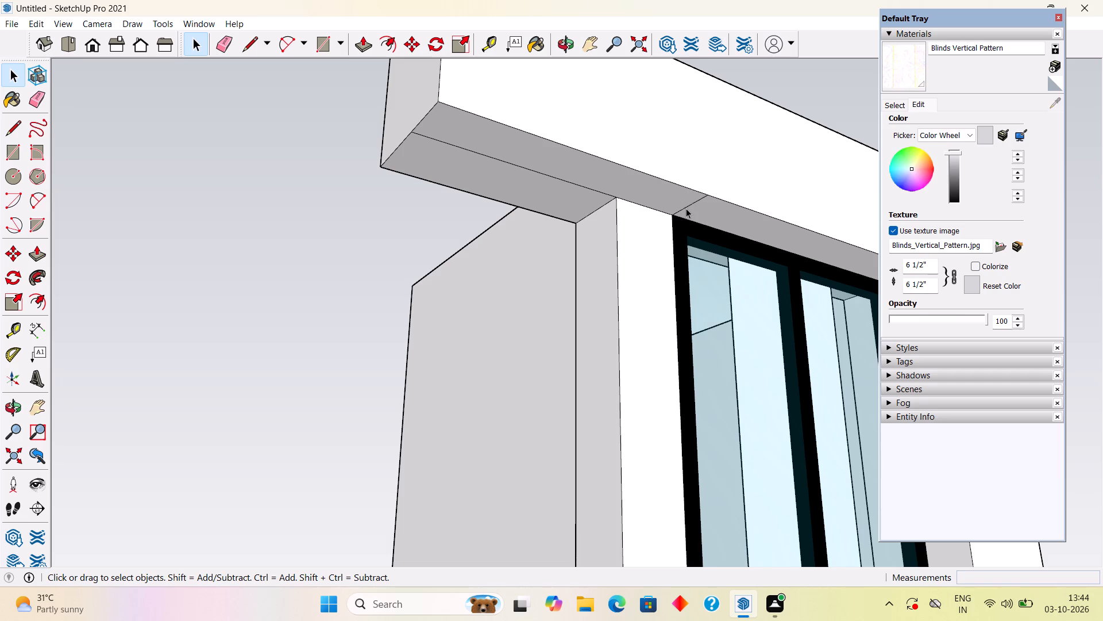
click(687, 206)
triple_click(687, 206)
click(687, 206)
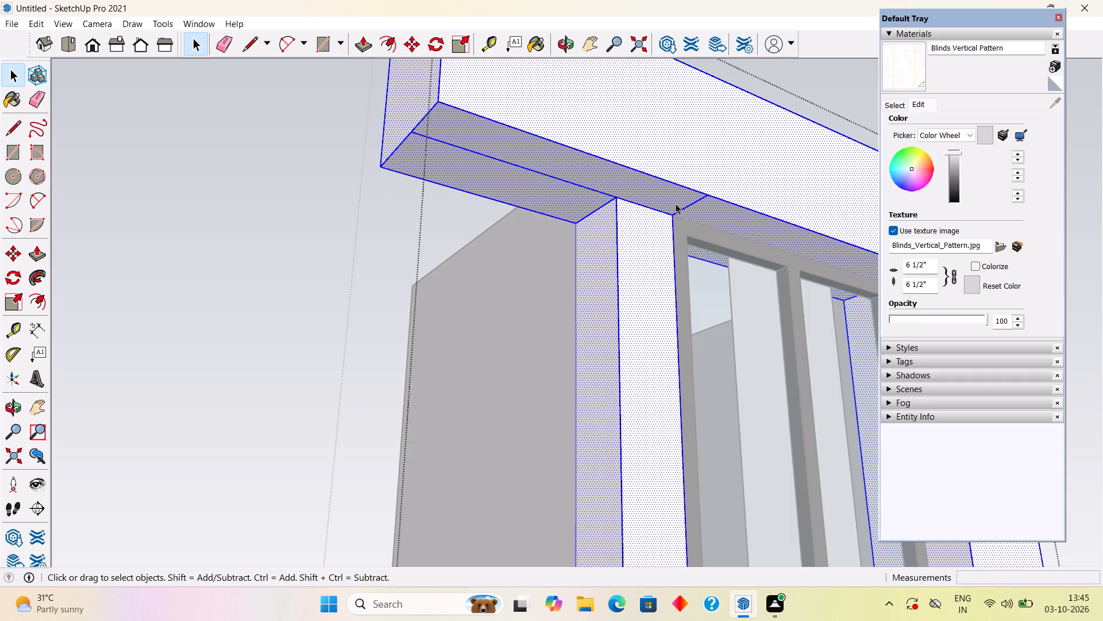
double_click(585, 187)
triple_click(585, 187)
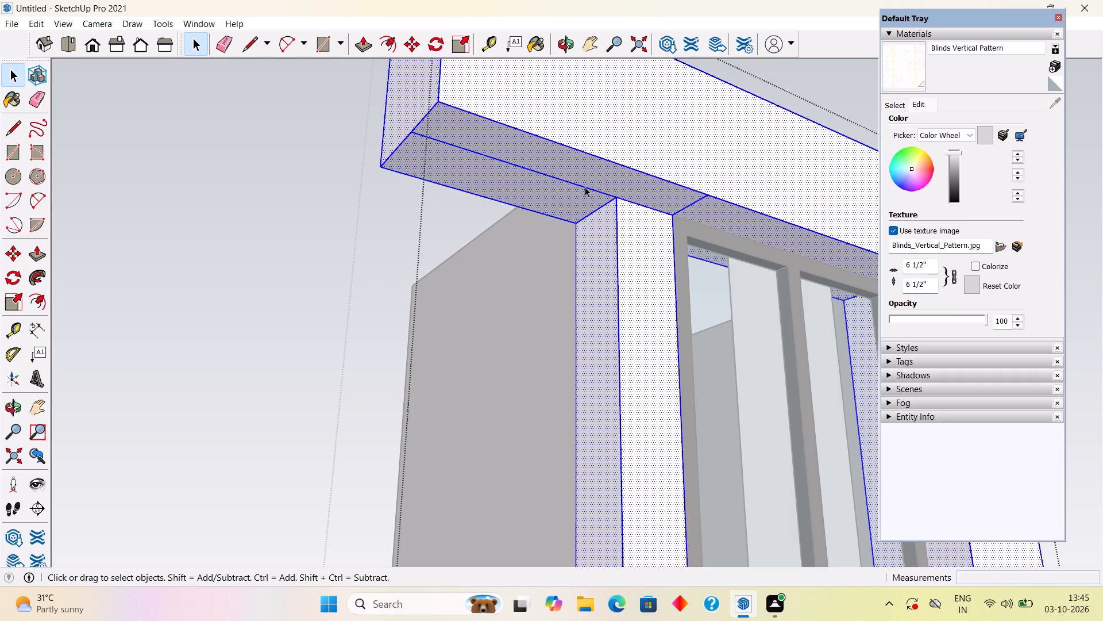
click(585, 187)
click(326, 155)
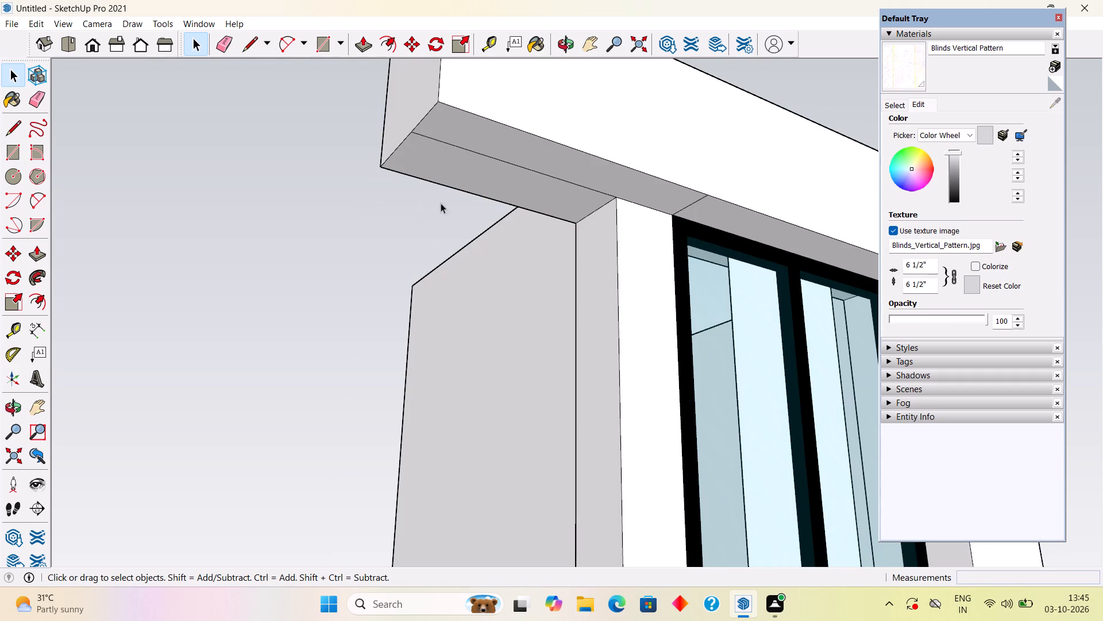
triple_click(501, 158)
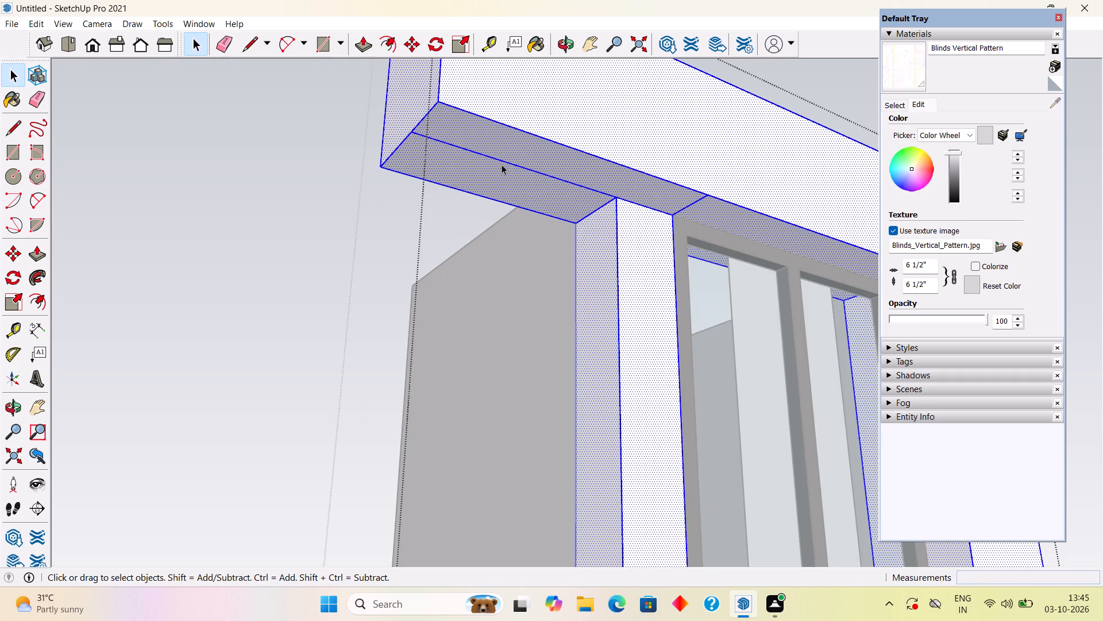
click(502, 163)
key(Delete)
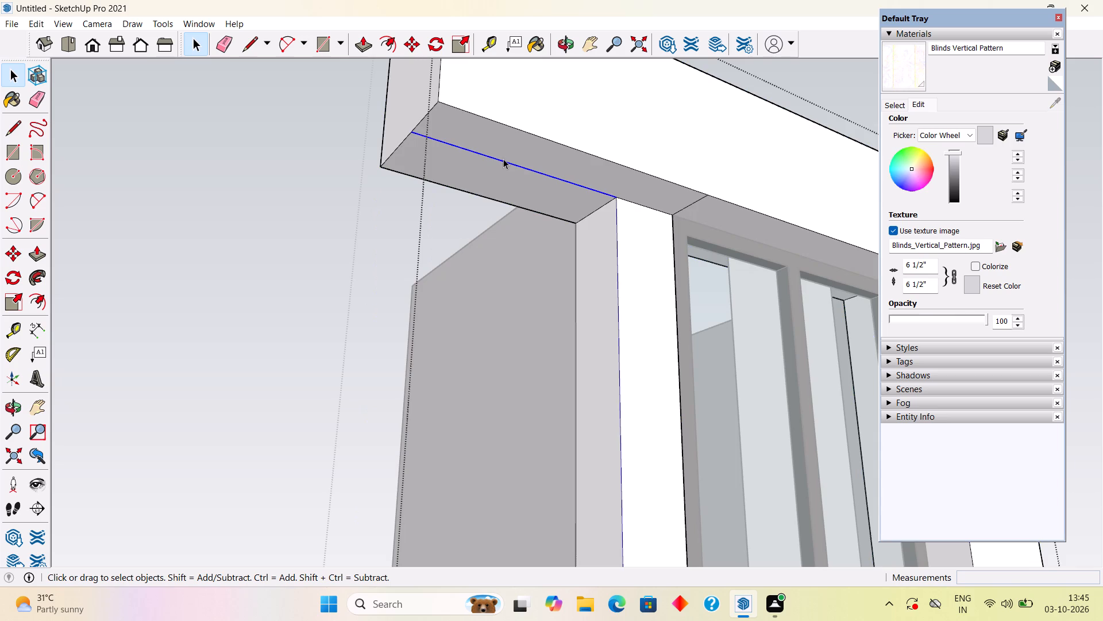
click(700, 198)
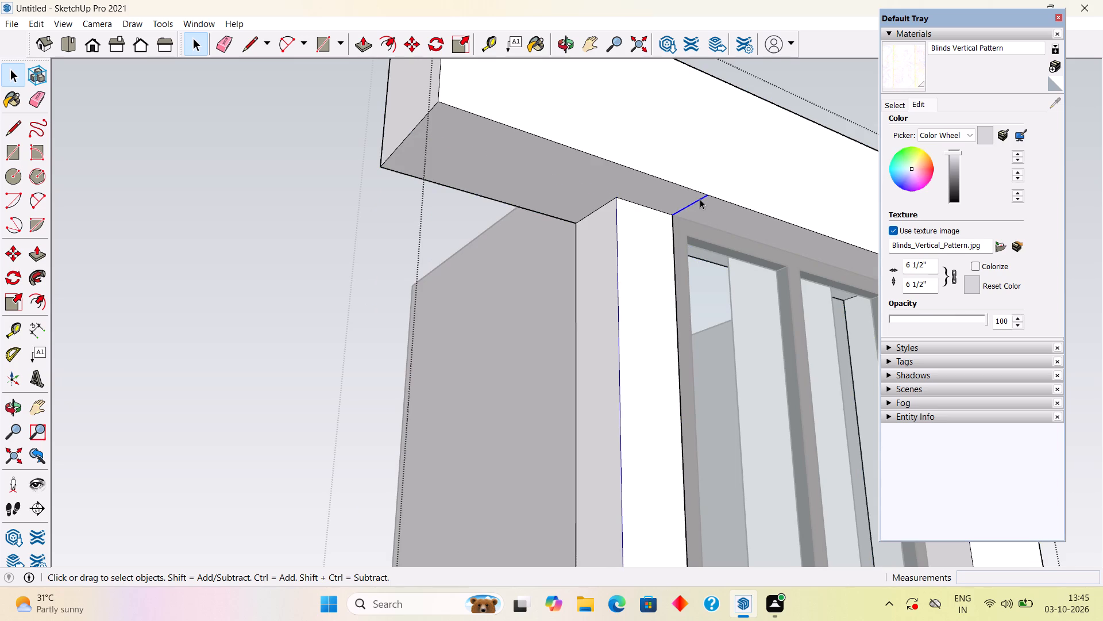
key(Delete)
scroll(726, 220, down, 9)
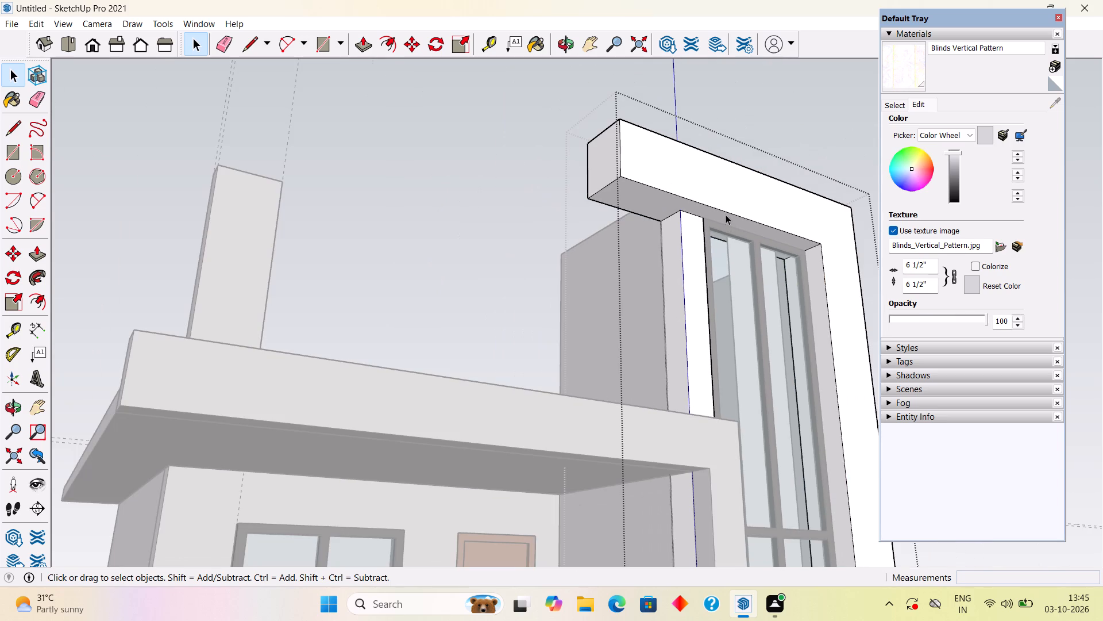
middle_drag(711, 212, 655, 266)
scroll(651, 270, down, 4)
click(707, 132)
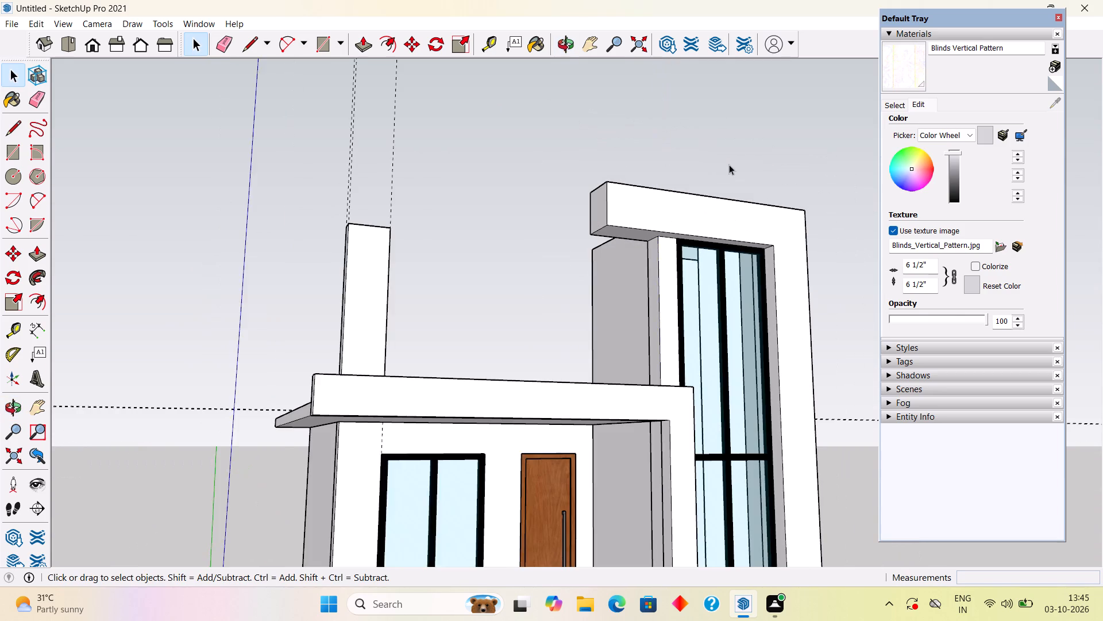
scroll(729, 164, down, 1)
middle_drag(691, 178, 672, 279)
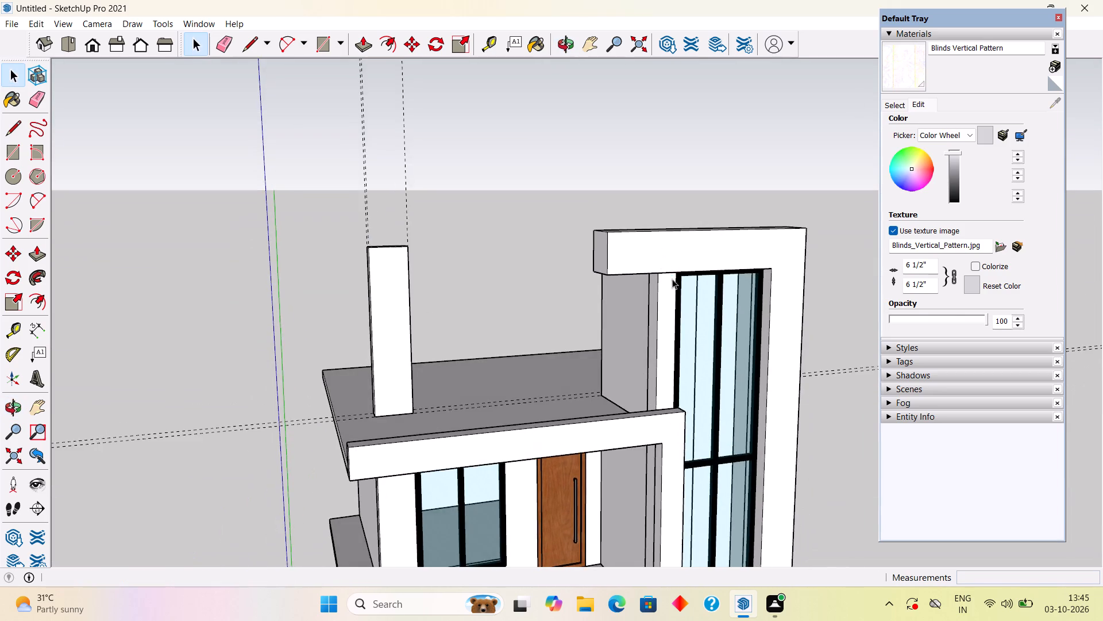
Push/pull the end face of the tower frame's top beam out another 1' toward the roof pillar.
scroll(627, 279, up, 4)
middle_drag(693, 251, 843, 239)
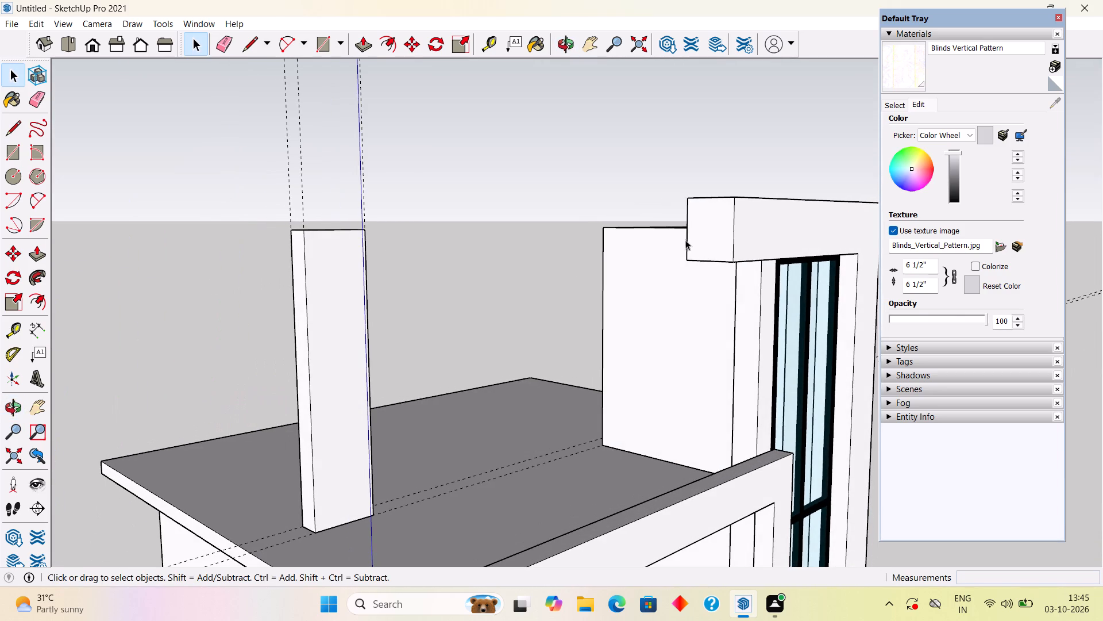
double_click(707, 231)
double_click(707, 231)
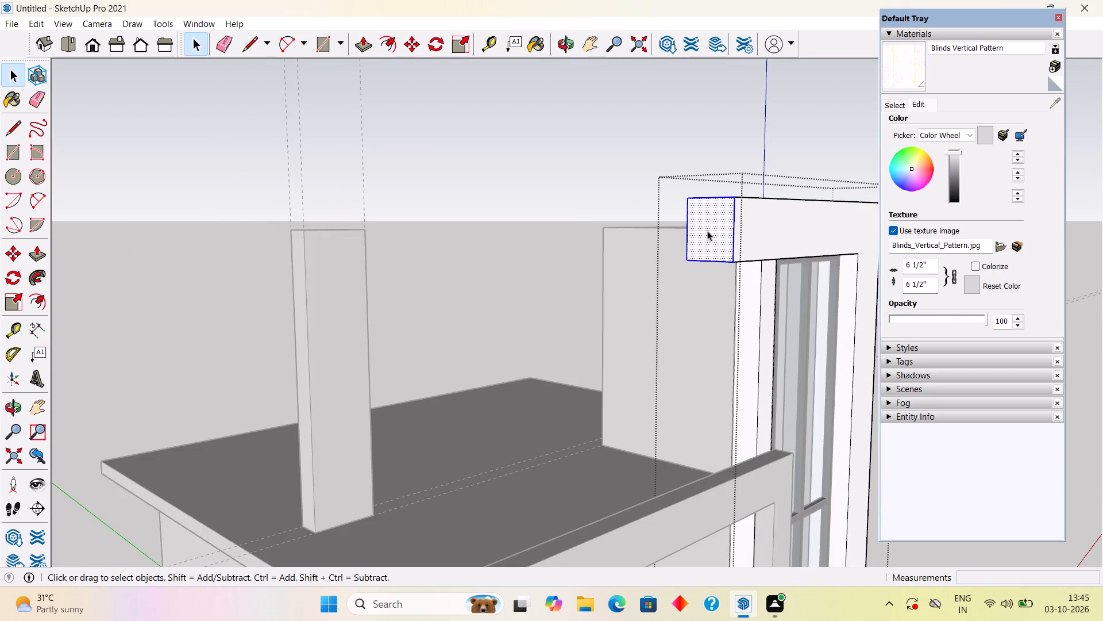
key(p)
click(707, 231)
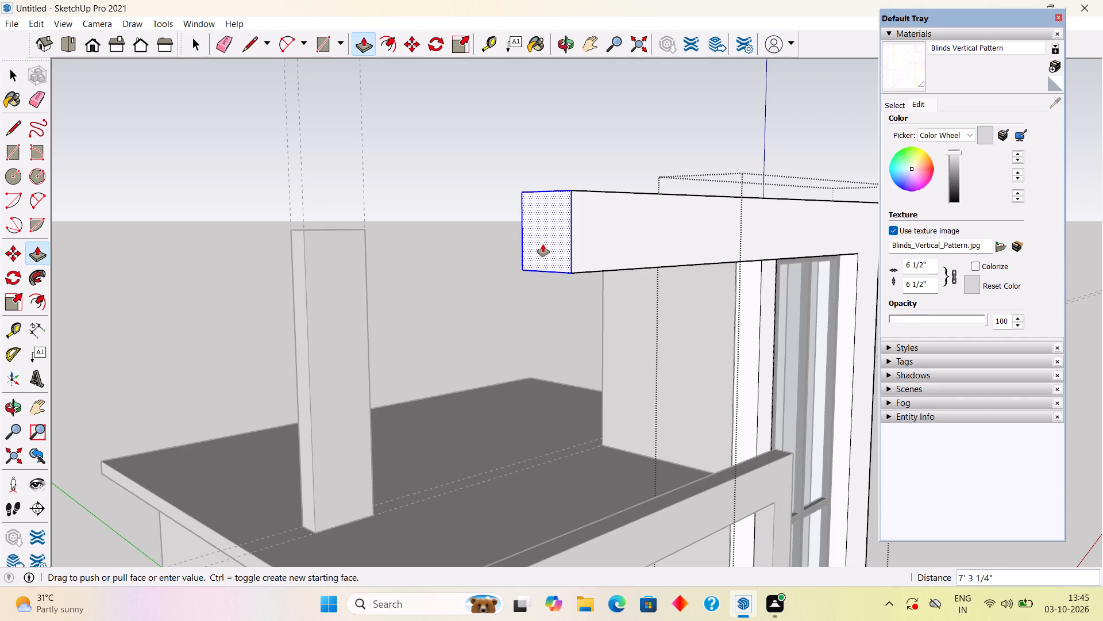
text(1')
key(Return)
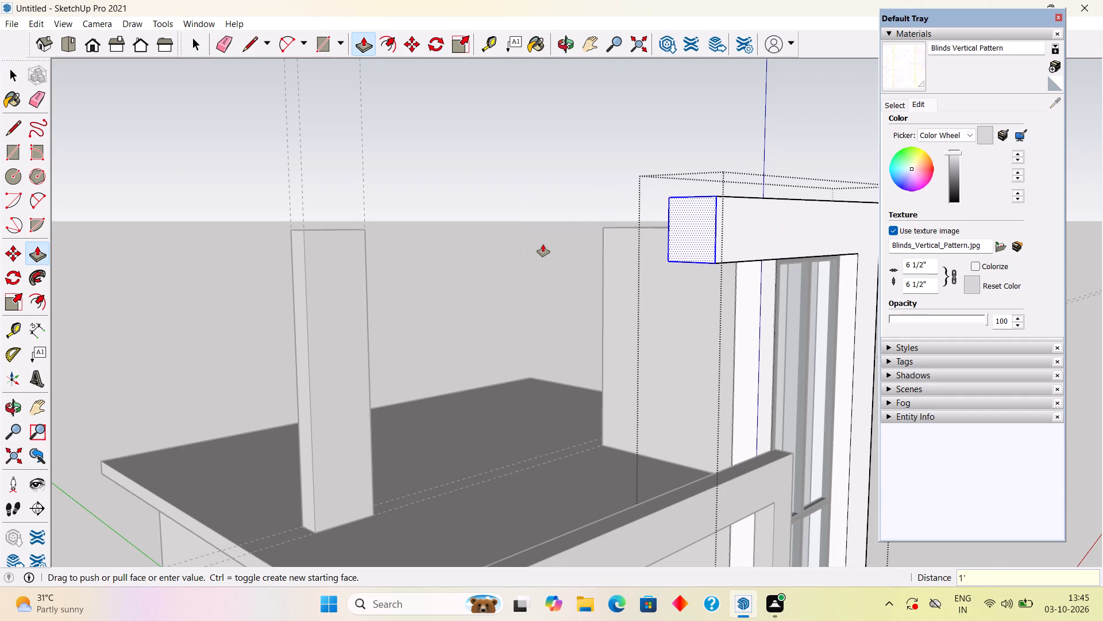
key(space)
Examine the lengthened top beam against the roof pillar and tower walls from the front, above and behind.
middle_drag(745, 264, 461, 140)
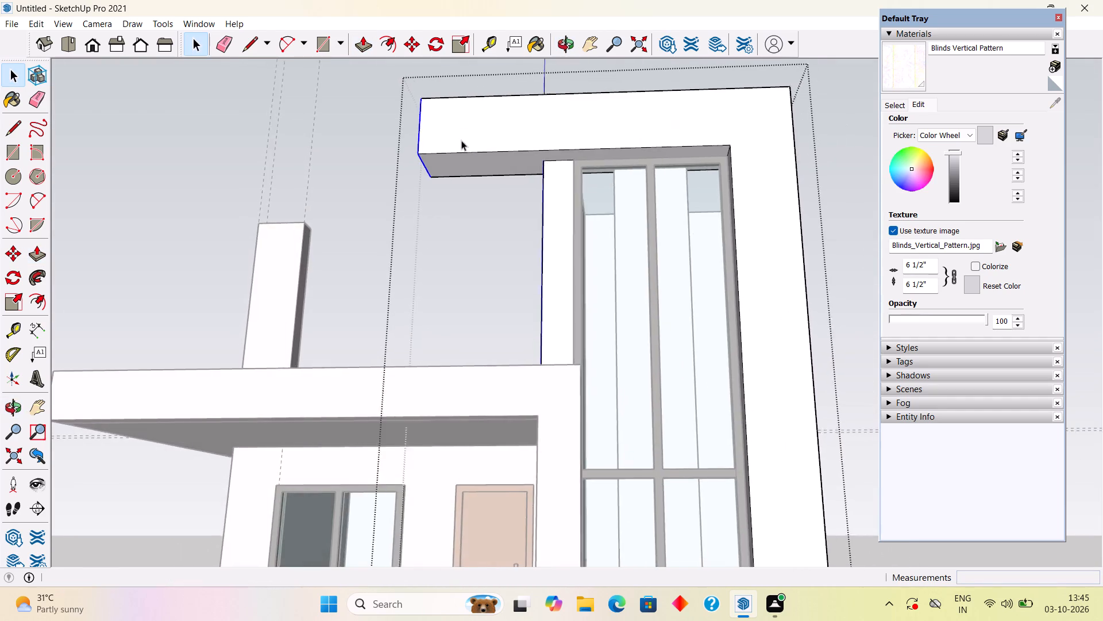
scroll(461, 140, down, 4)
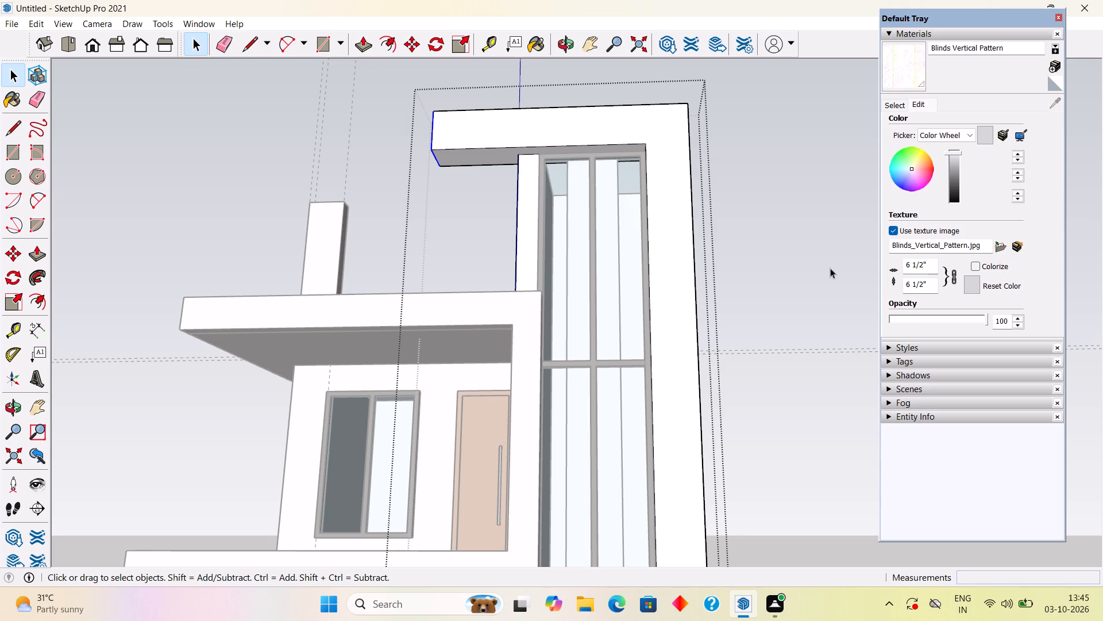
middle_drag(827, 275, 820, 469)
middle_drag(494, 201, 886, 340)
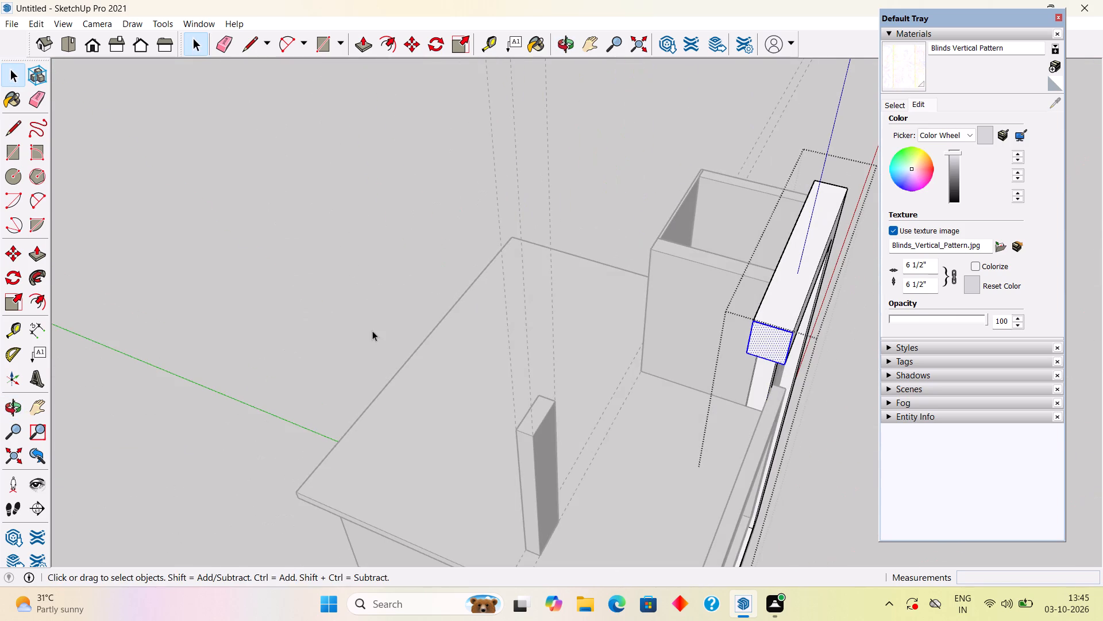
middle_drag(457, 342, 742, 292)
scroll(781, 218, up, 4)
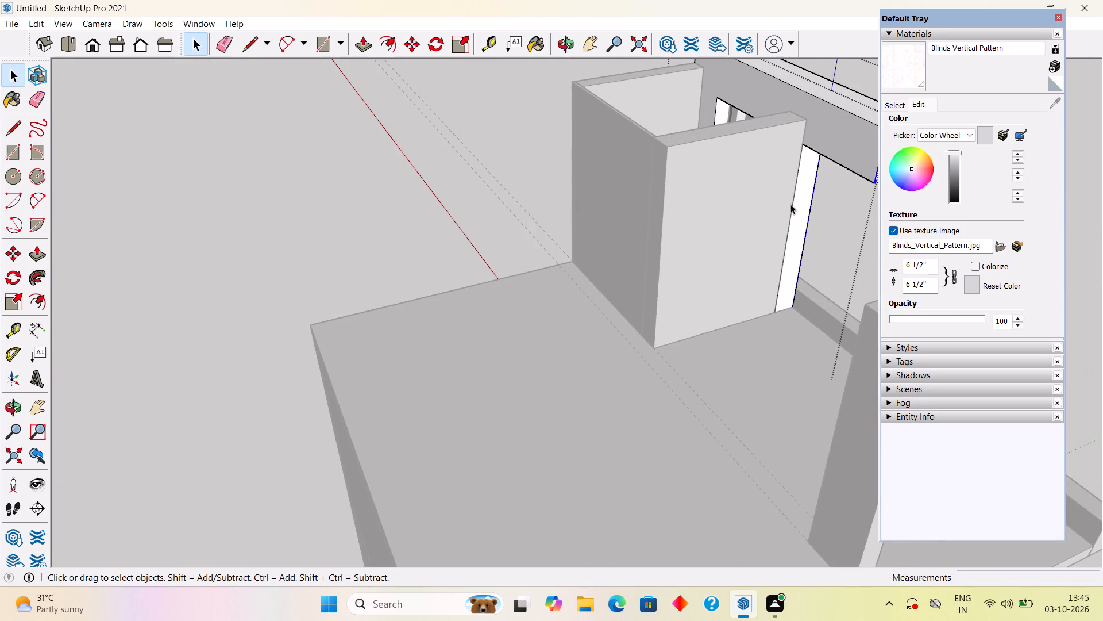
middle_drag(790, 204, 711, 204)
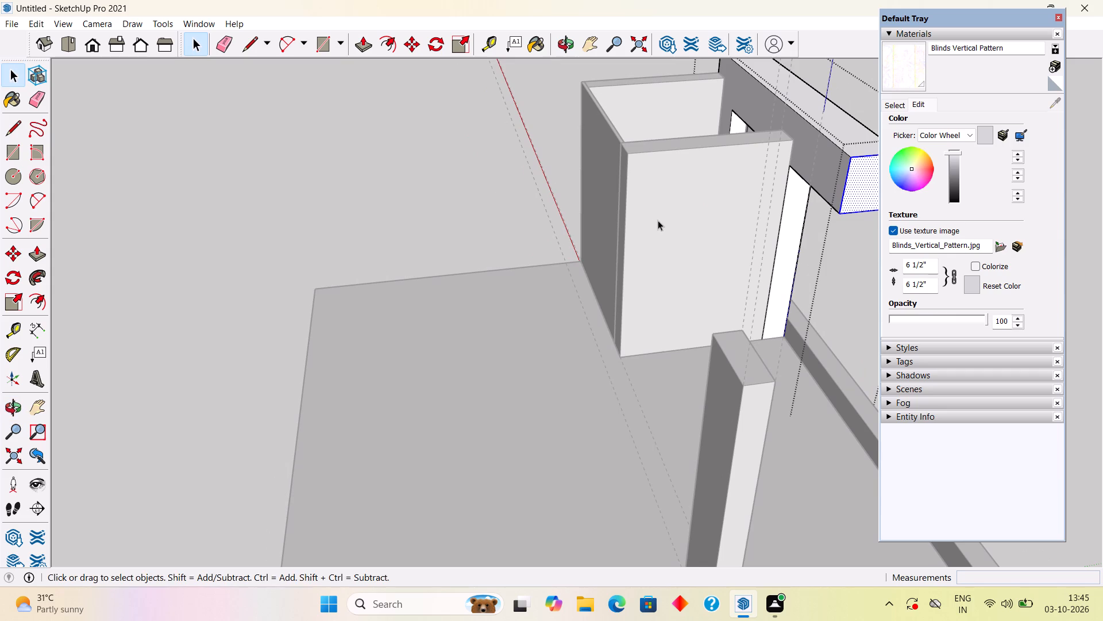
middle_drag(646, 213, 598, 166)
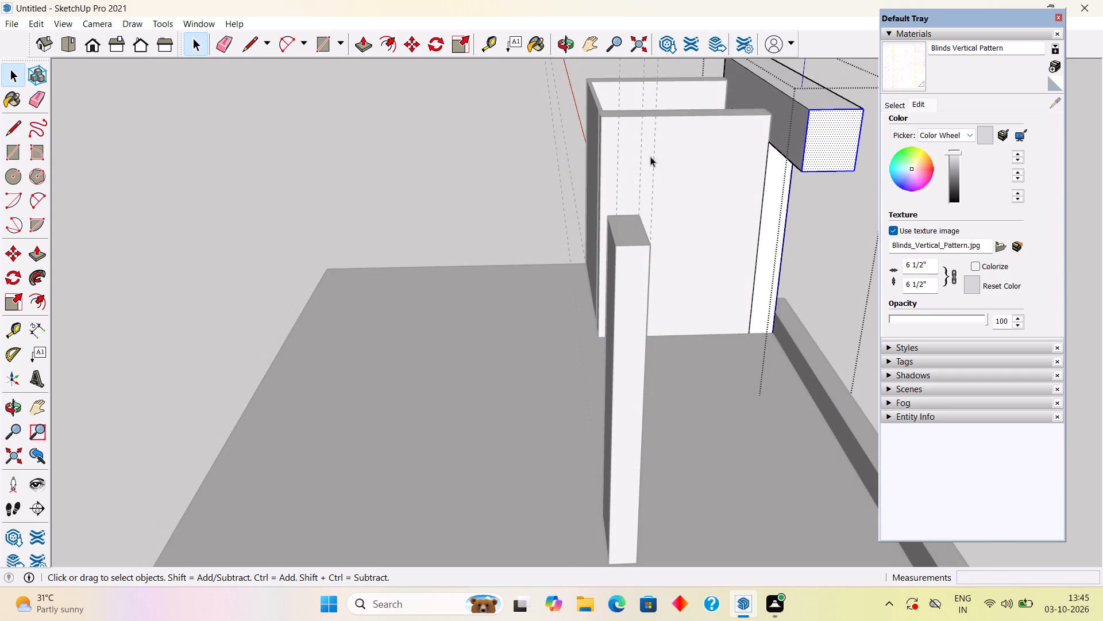
scroll(630, 175, down, 11)
middle_drag(616, 324, 793, 271)
middle_drag(441, 265, 642, 292)
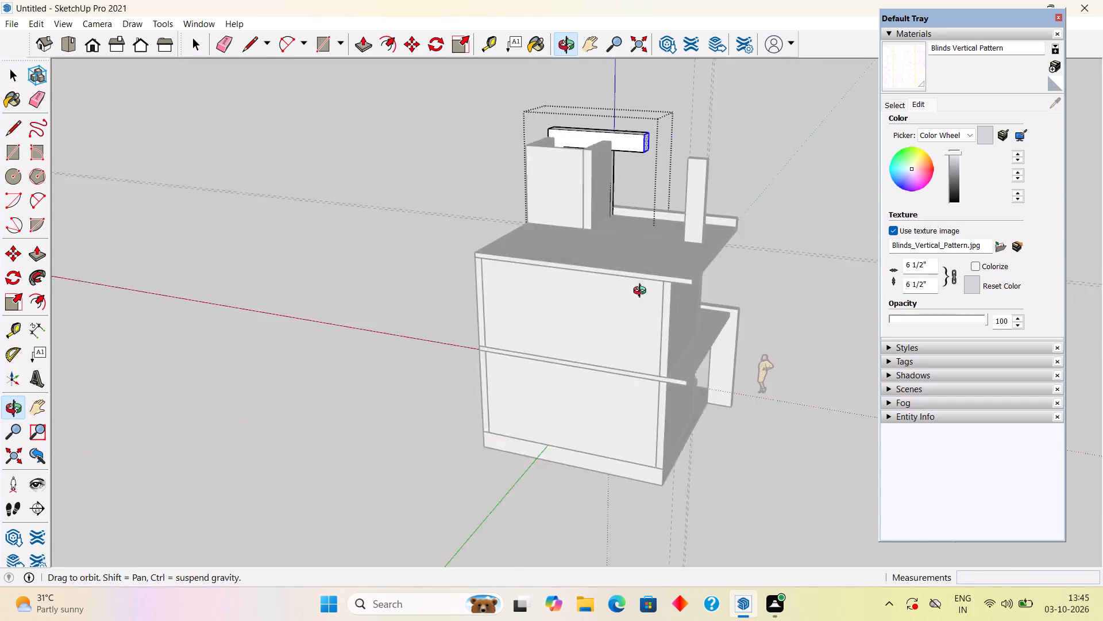
Draw a 2' vertical line across the back face of the top beam, where it overhangs past the tower wall.
middle_drag(642, 292, 688, 261)
scroll(612, 169, up, 8)
middle_drag(574, 147, 619, 164)
scroll(603, 146, up, 5)
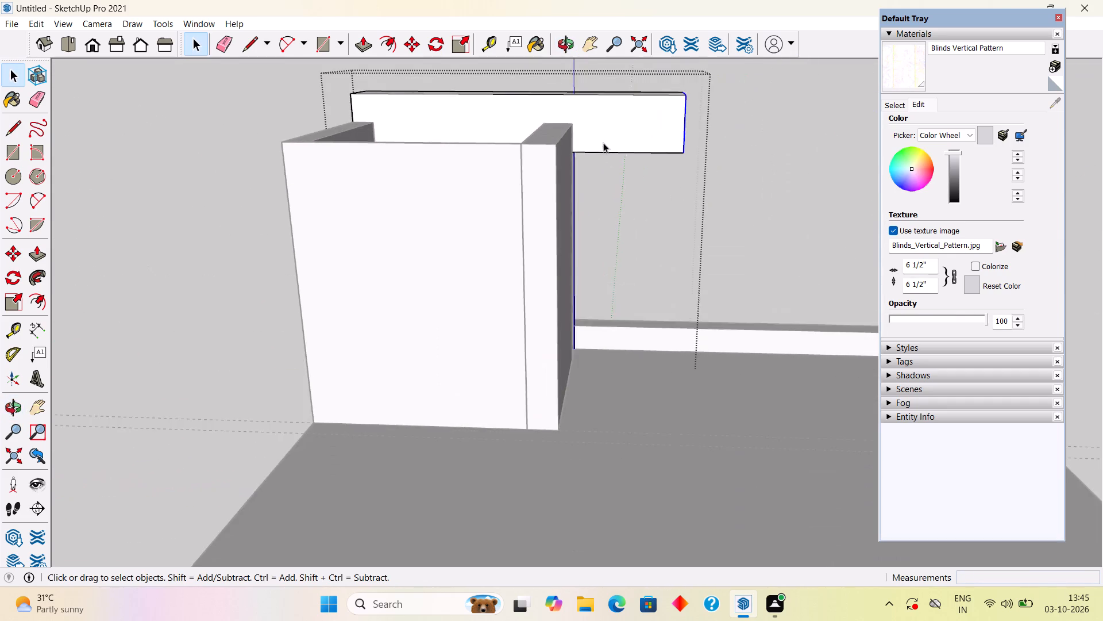
scroll(603, 143, up, 5)
scroll(596, 140, down, 3)
key(l)
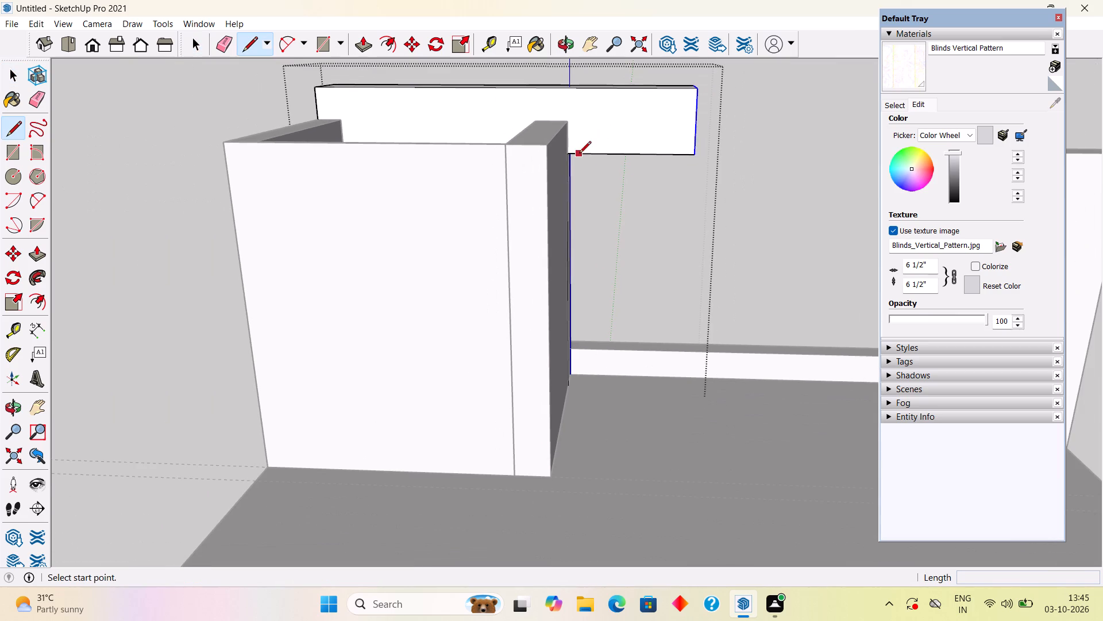
scroll(568, 153, up, 13)
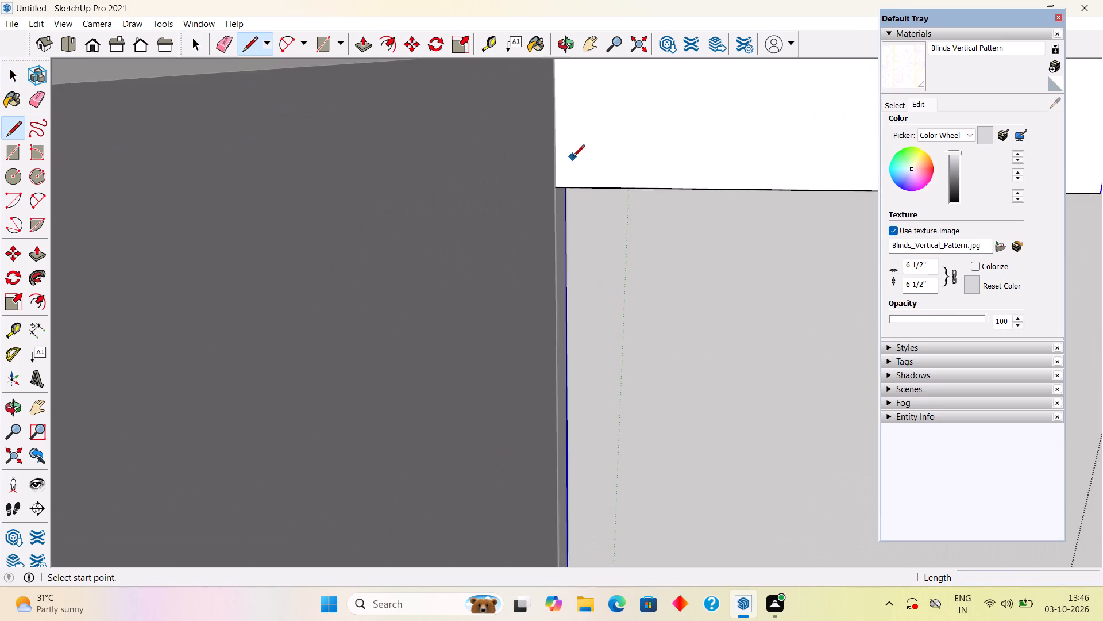
scroll(573, 158, up, 3)
click(555, 188)
scroll(557, 179, down, 12)
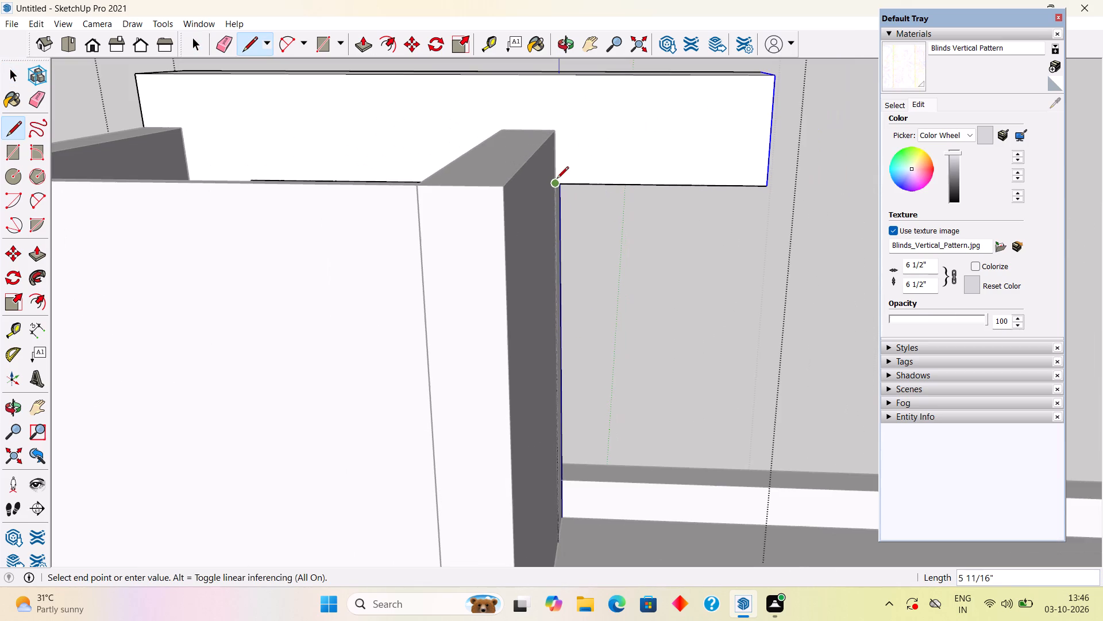
click(557, 74)
key(space)
Push/pull the overhanging part of the beam's back face 6' 3" backward, in line with the roof pillar's corner.
click(591, 110)
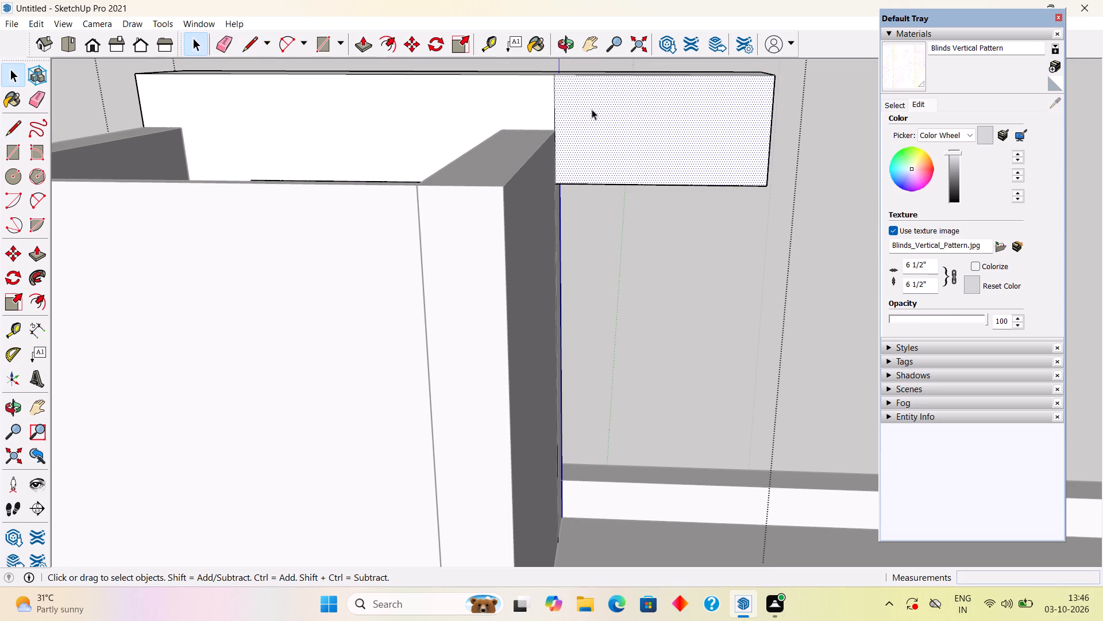
key(p)
click(592, 108)
scroll(610, 255, down, 6)
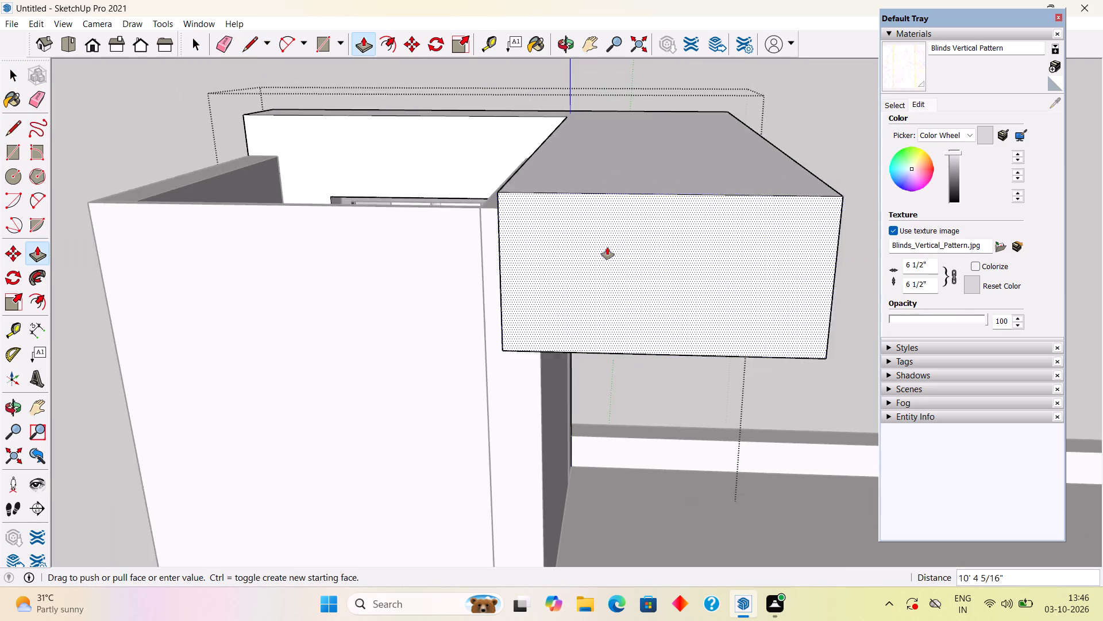
scroll(607, 247, down, 14)
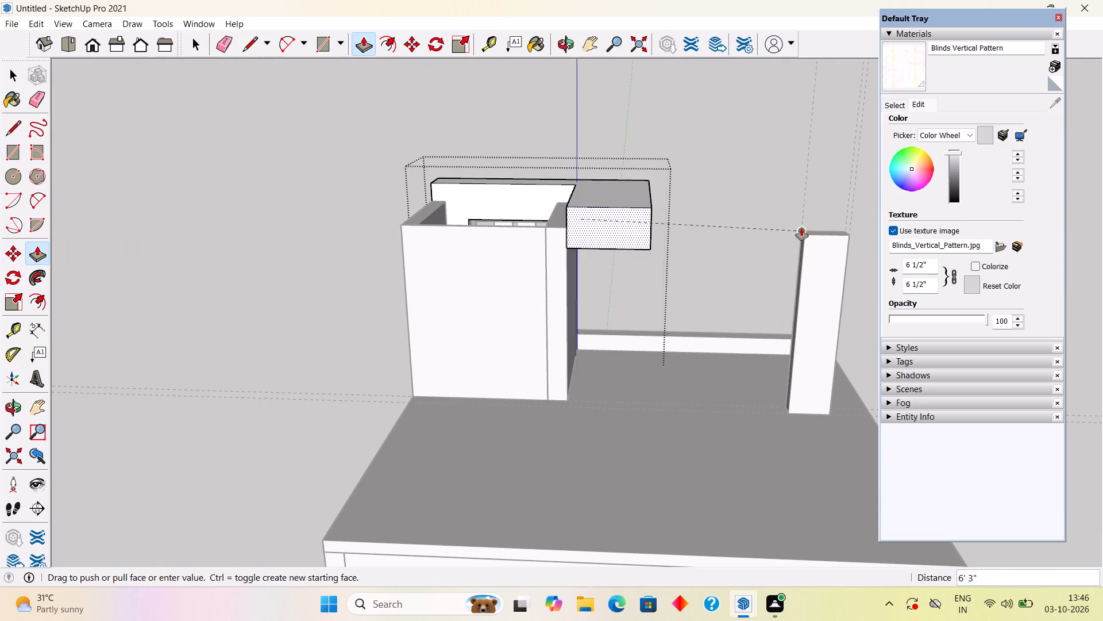
scroll(806, 228, up, 14)
click(785, 251)
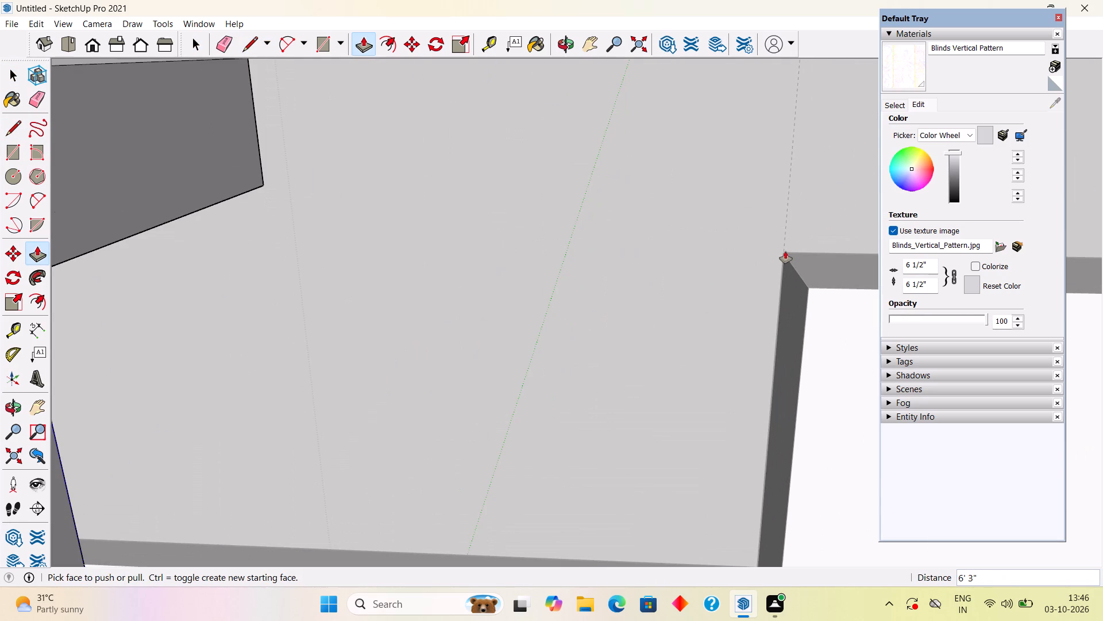
key(space)
Examine the deepened beam overhang from the side, from the front underneath and from above.
scroll(785, 251, down, 13)
middle_drag(612, 304, 284, 296)
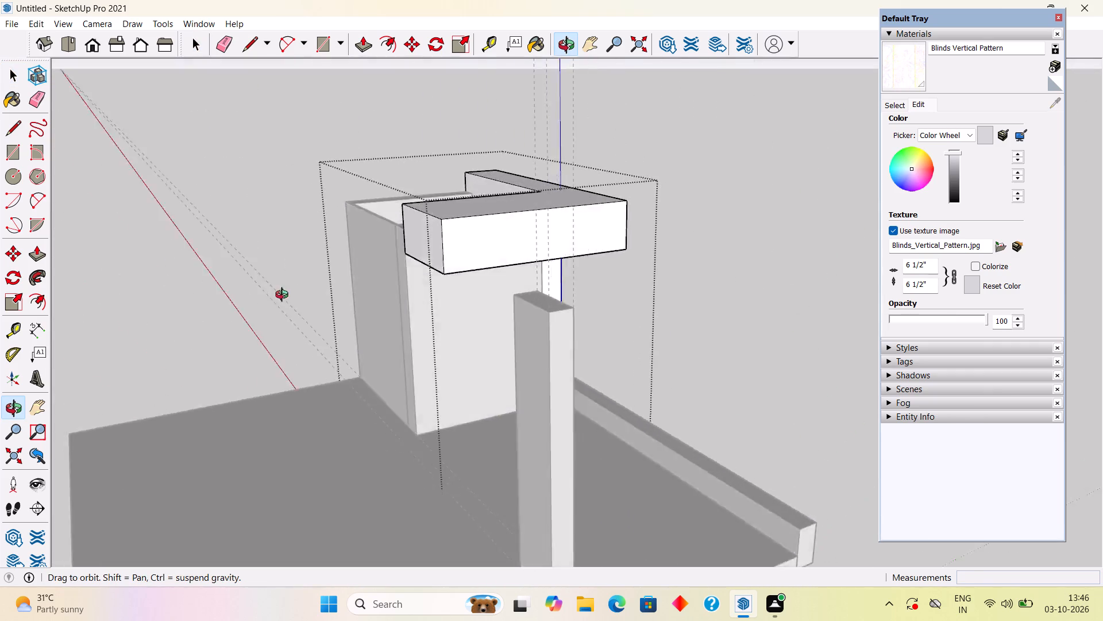
middle_drag(284, 296, 153, 279)
middle_drag(628, 349, 276, 204)
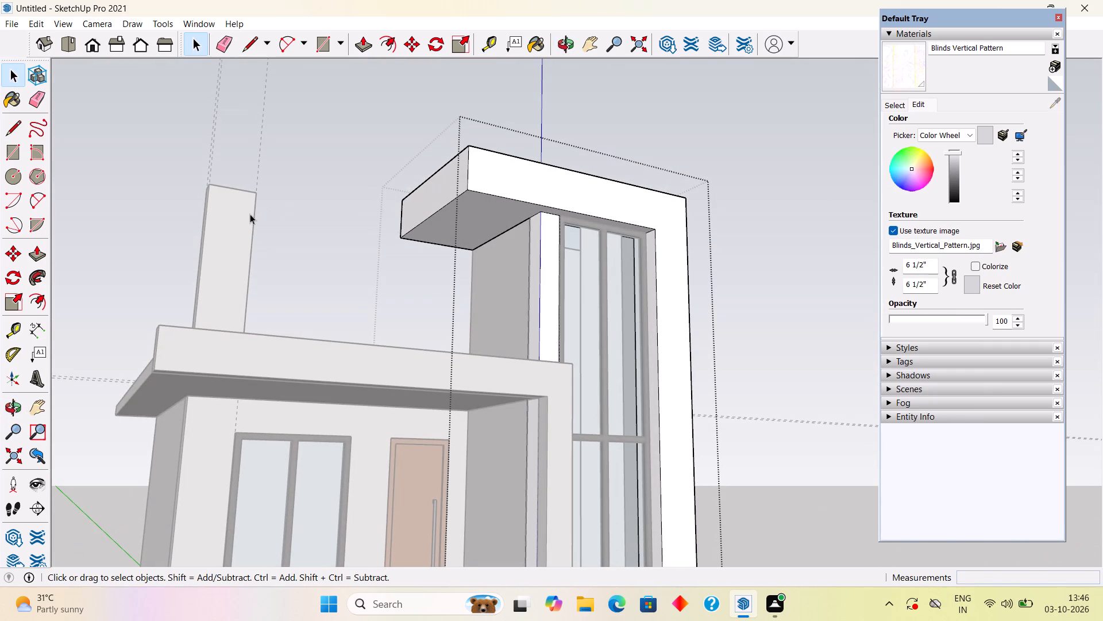
middle_drag(508, 78, 490, 170)
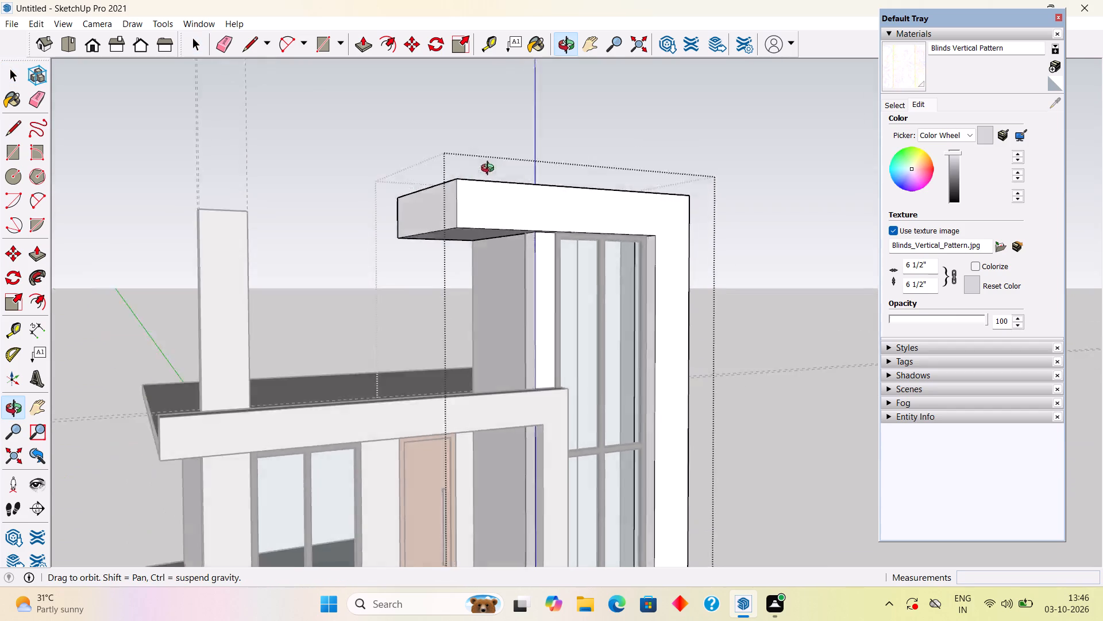
middle_drag(490, 170, 360, 335)
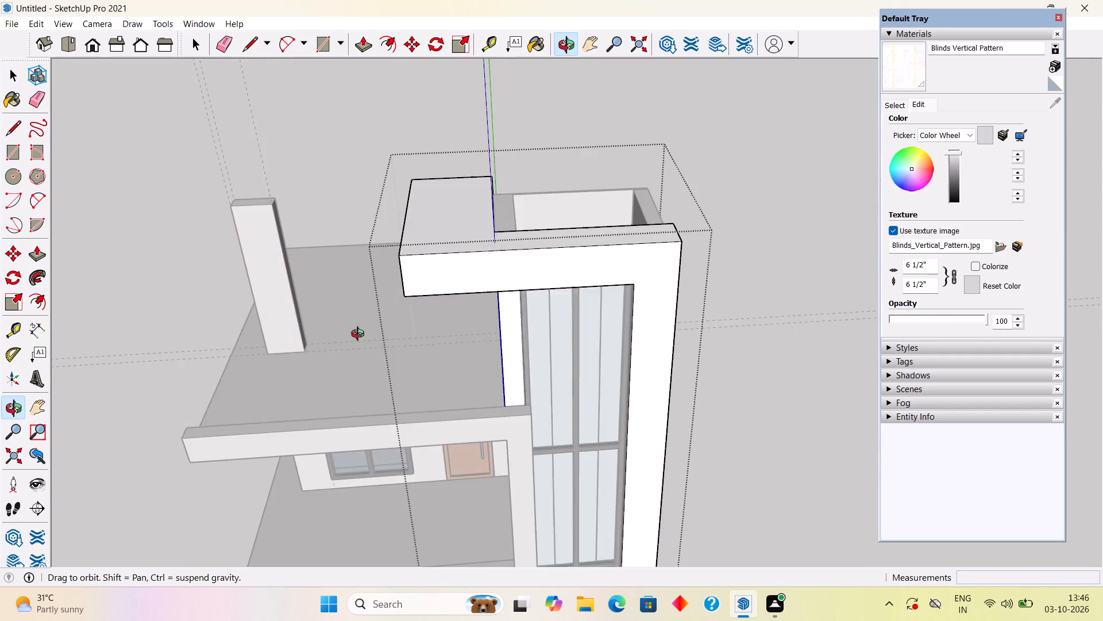
middle_drag(360, 335, 361, 341)
Draw a 1' 9" line across the beam's top face from the inner corner of the L-shape to the front edge.
scroll(503, 232, up, 6)
scroll(503, 231, down, 1)
scroll(503, 231, up, 3)
middle_drag(505, 198, 489, 278)
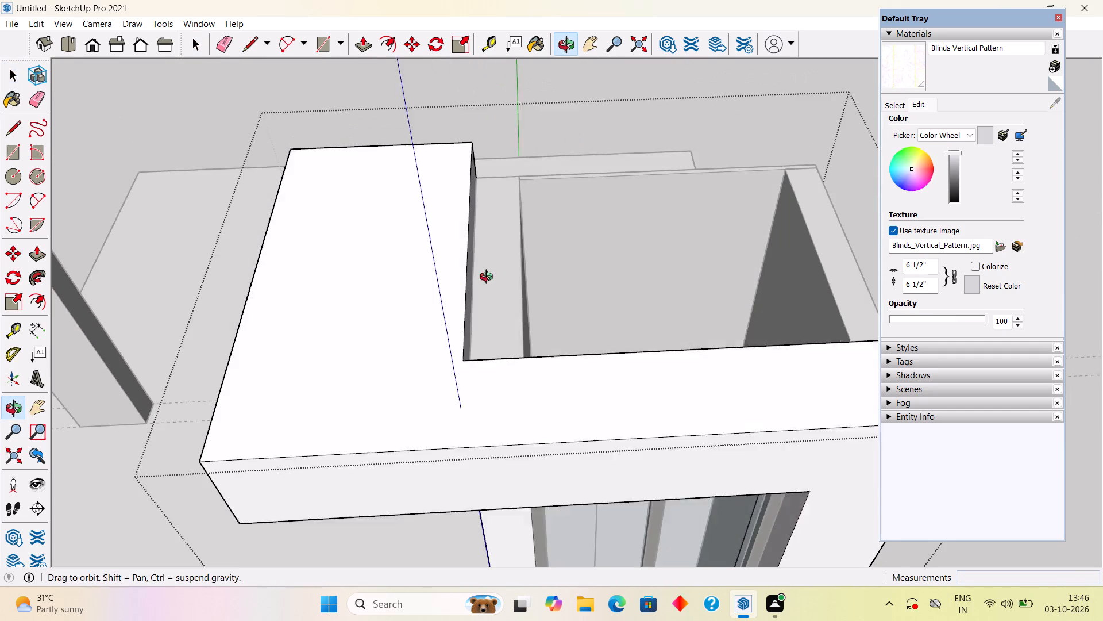
middle_drag(489, 278, 488, 282)
key(l)
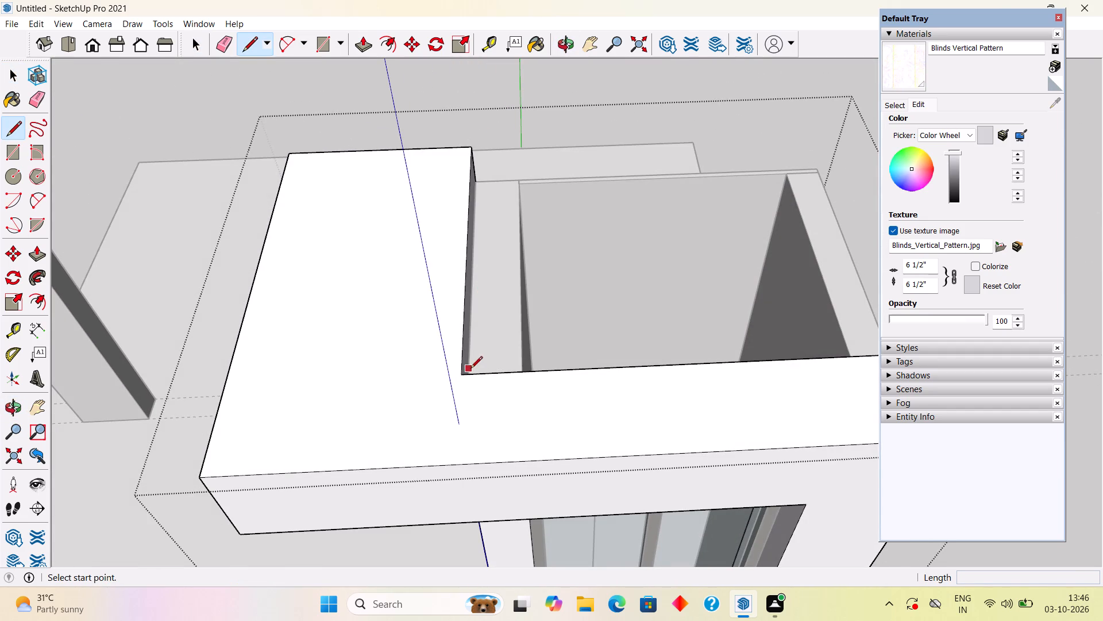
click(461, 375)
click(455, 466)
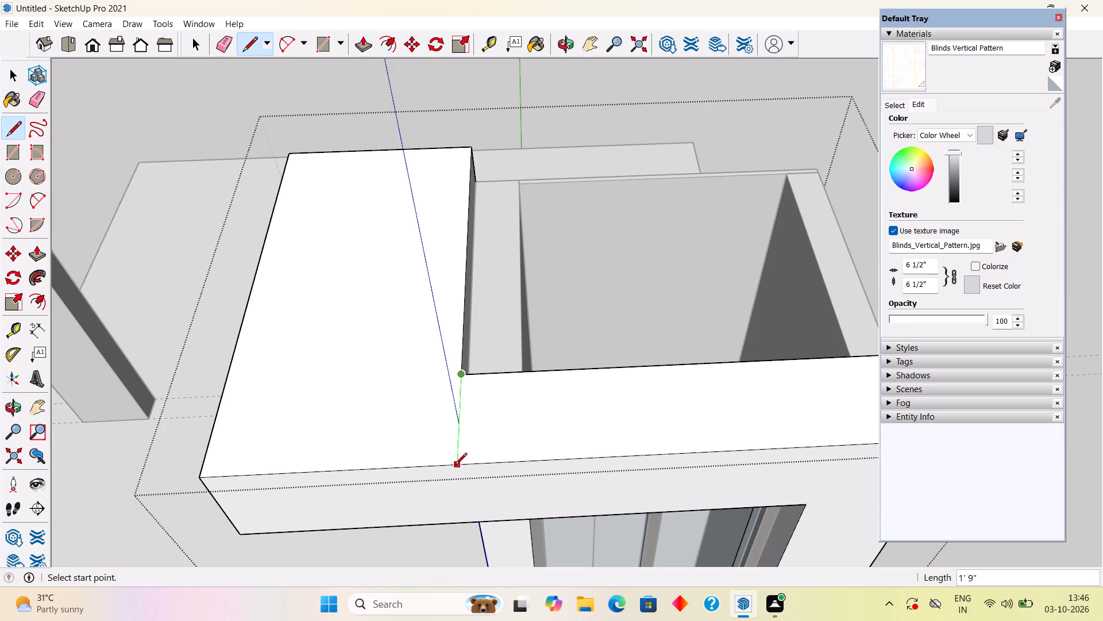
key(space)
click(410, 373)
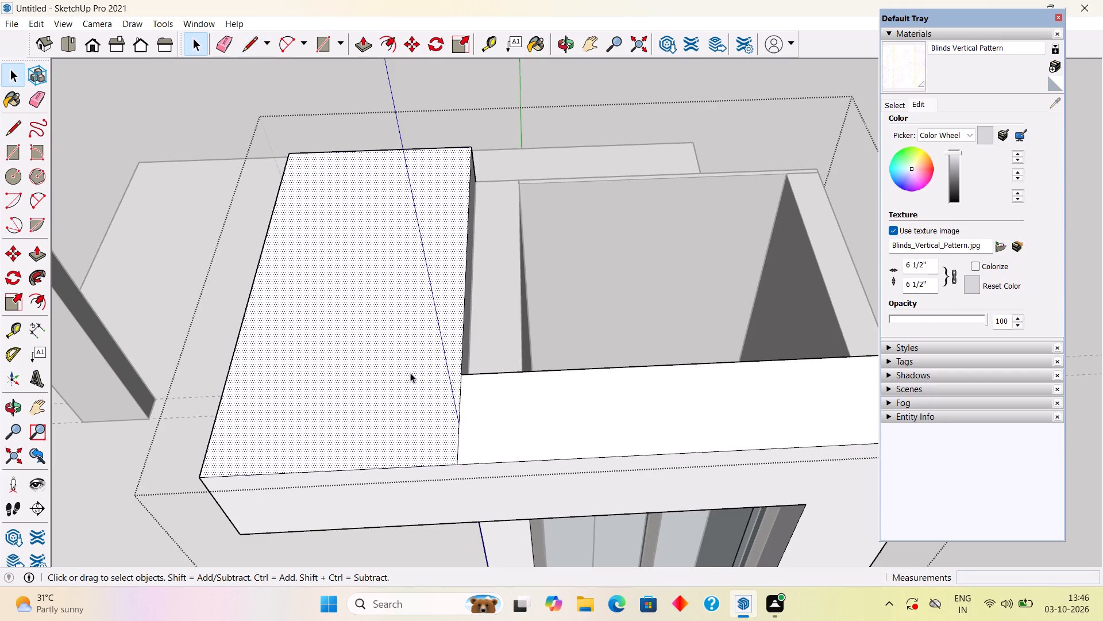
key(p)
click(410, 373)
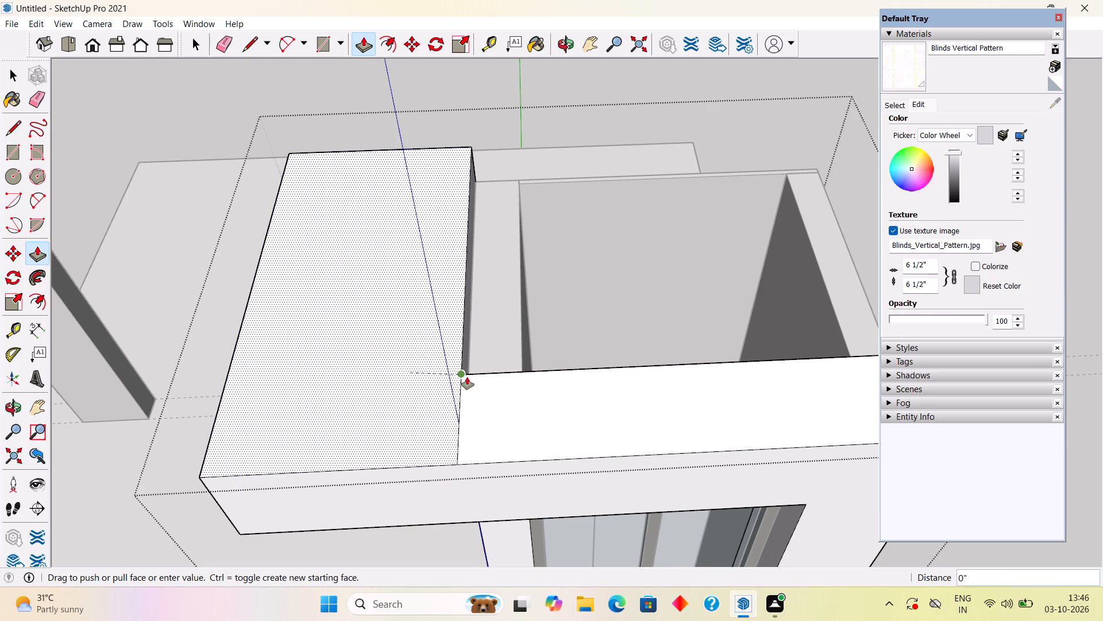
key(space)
Examine the L-shaped top beam in relation to the roof pillar and whole house from the side, behind and above.
scroll(448, 380, down, 5)
middle_drag(249, 390, 433, 351)
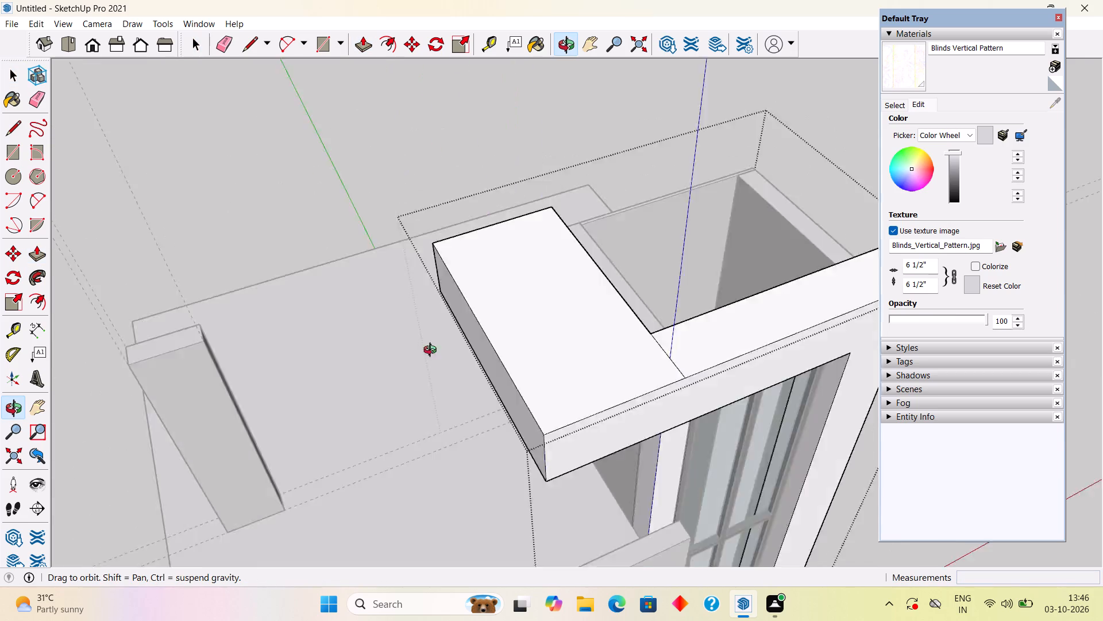
middle_drag(433, 351, 510, 313)
scroll(509, 314, down, 10)
middle_drag(485, 355, 671, 253)
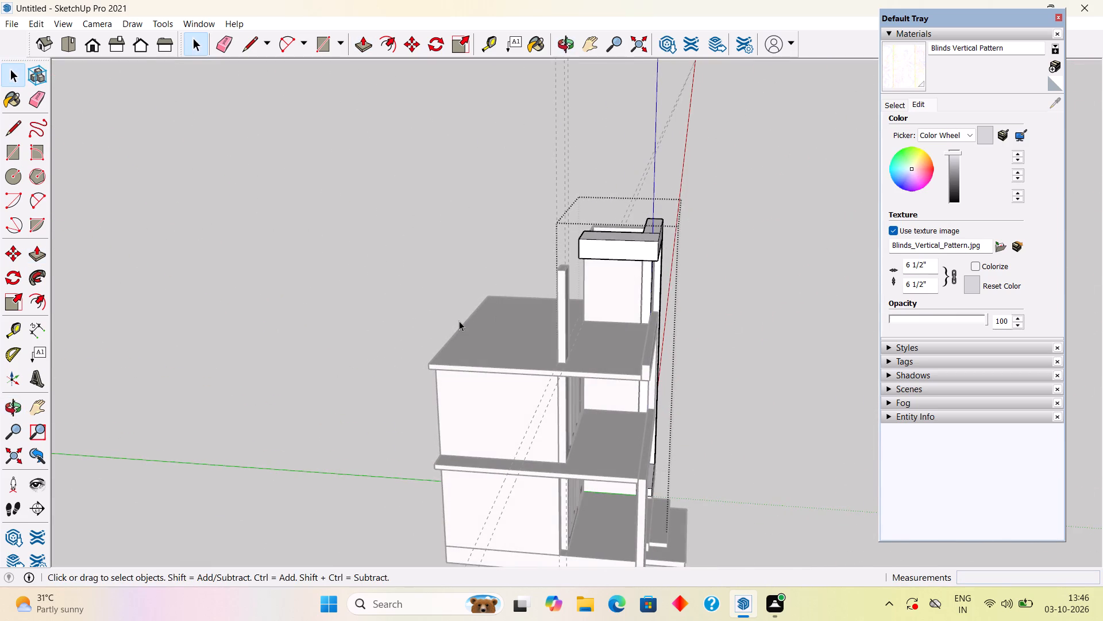
middle_drag(459, 321, 854, 320)
middle_drag(578, 293, 696, 396)
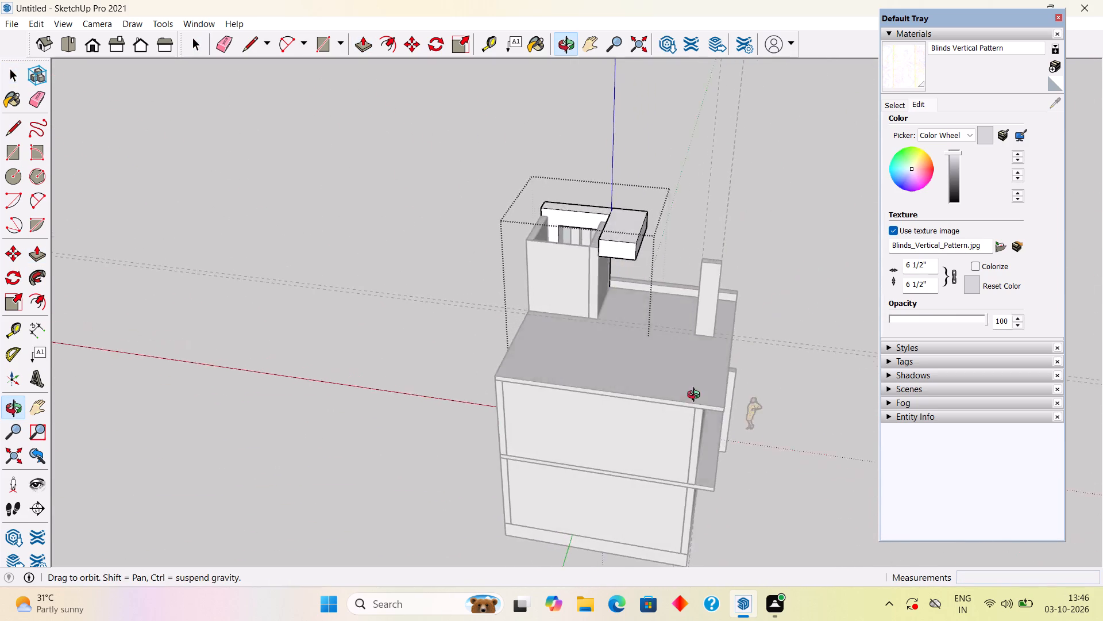
middle_drag(696, 396, 750, 416)
scroll(637, 240, up, 5)
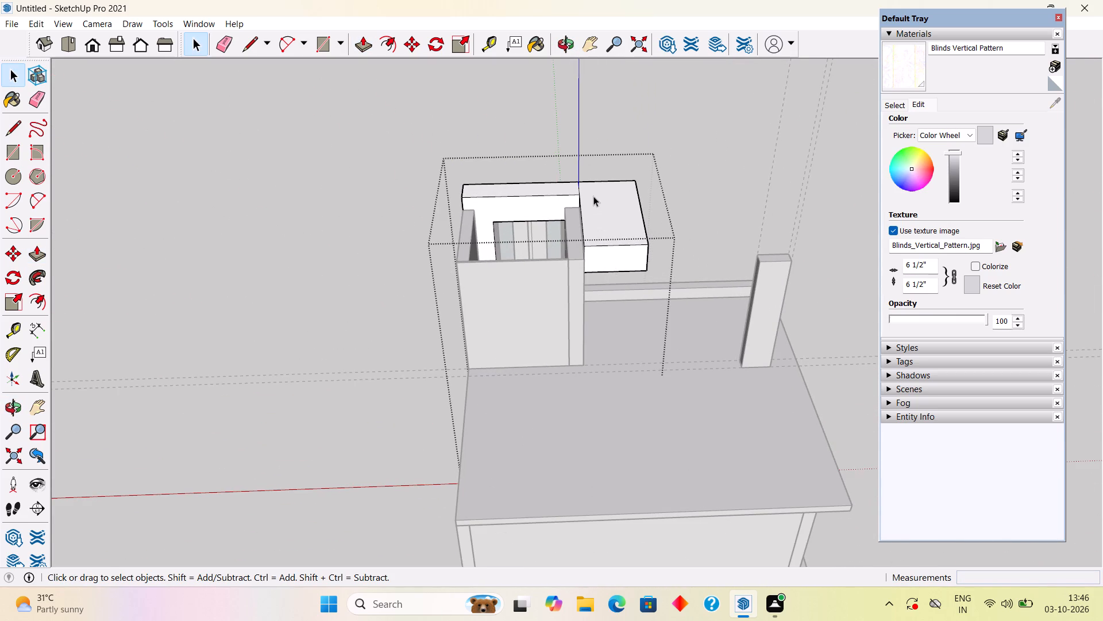
middle_drag(593, 204, 558, 341)
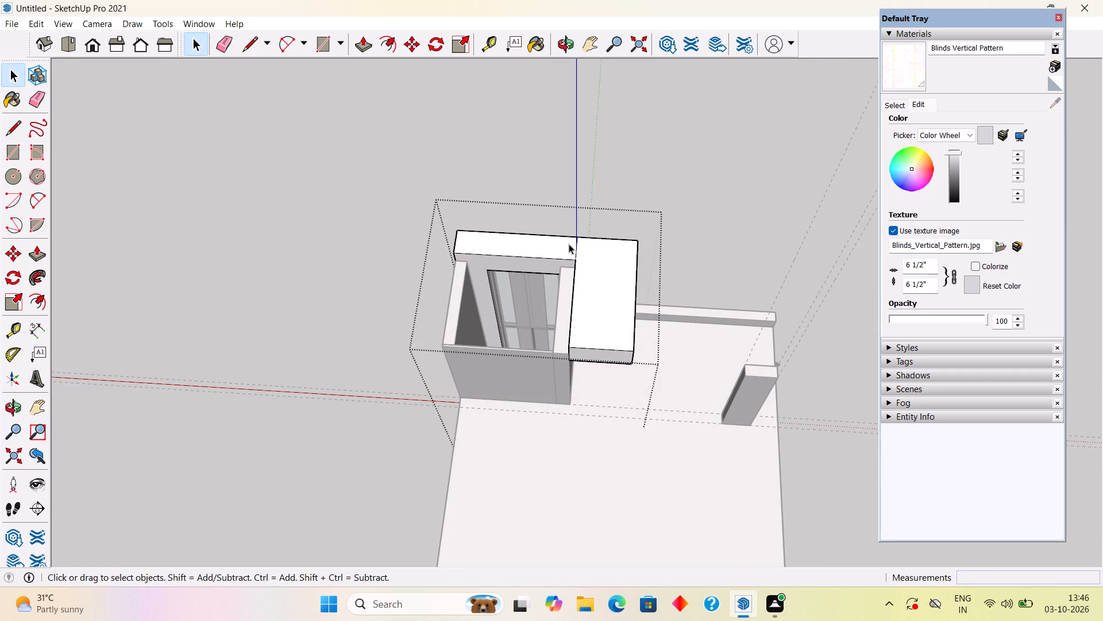
Erase the short line crossing the beam's top face from the L-shape's inner corner to the front edge.
scroll(580, 248, up, 13)
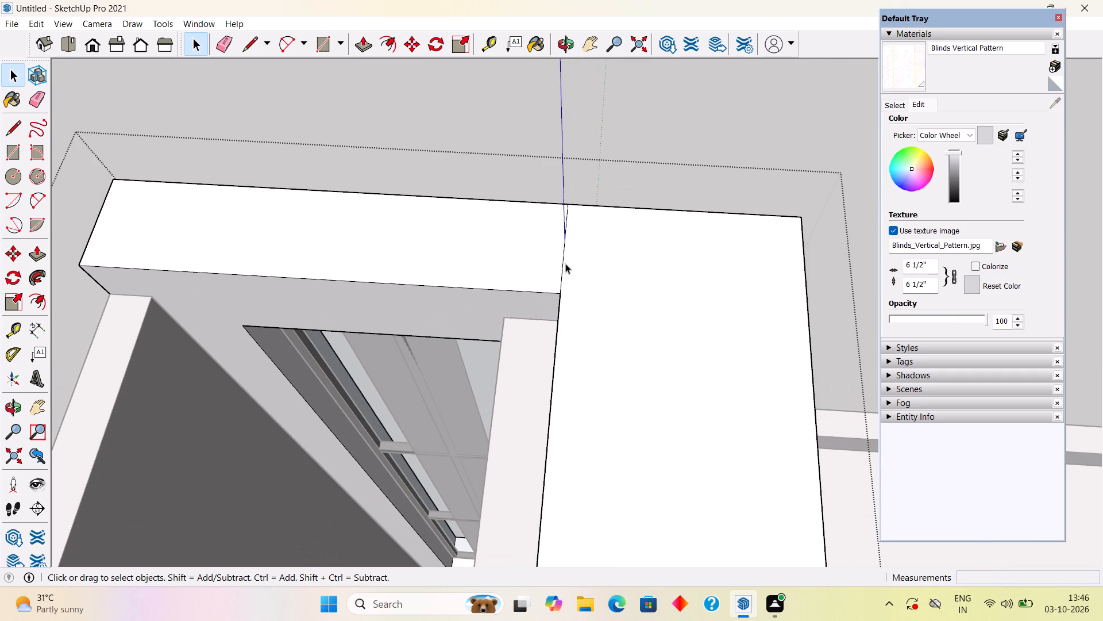
click(562, 273)
scroll(566, 274, up, 1)
key(Delete)
Draw a line across the beam's top face from the L-shape's inner corner to the outer side edge, separating the overhang from the front beam.
key(l)
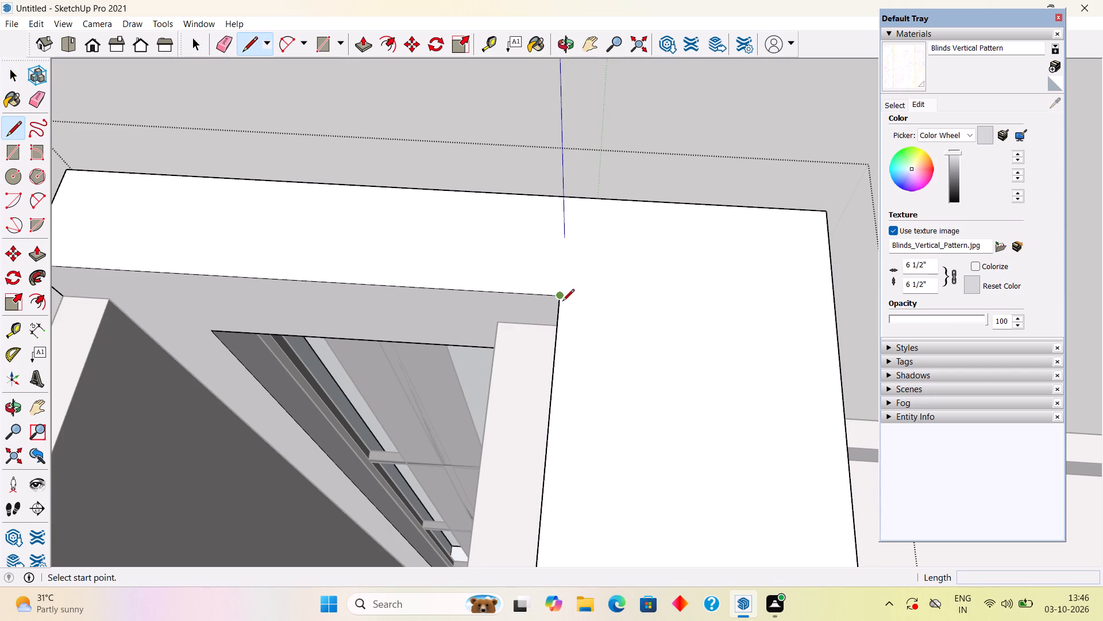
click(560, 297)
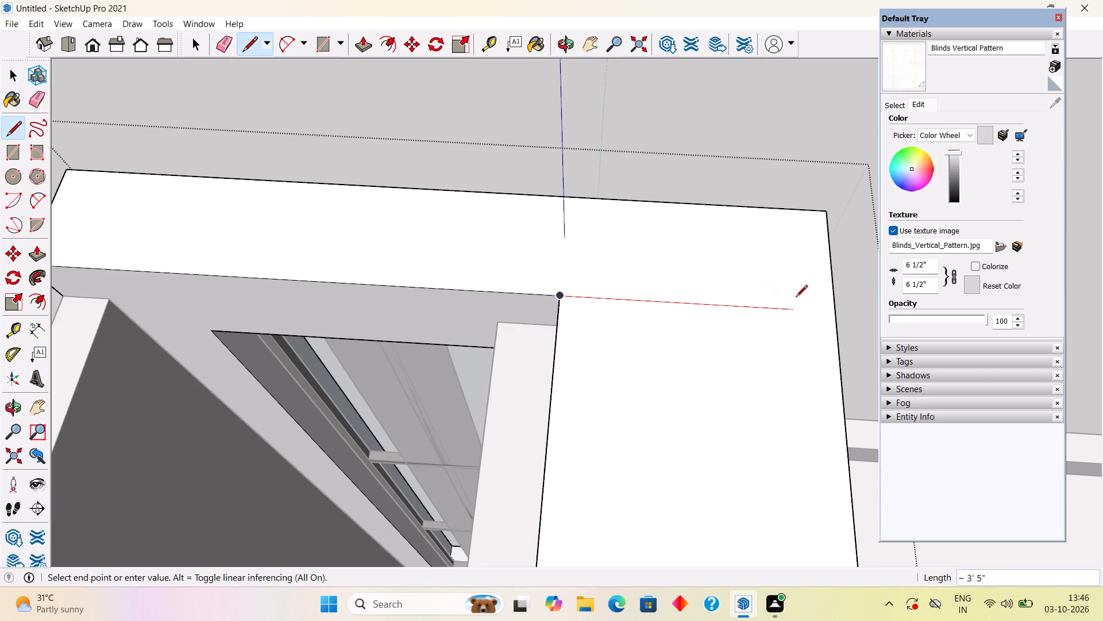
click(835, 311)
scroll(831, 311, down, 12)
middle_drag(823, 383, 551, 202)
key(space)
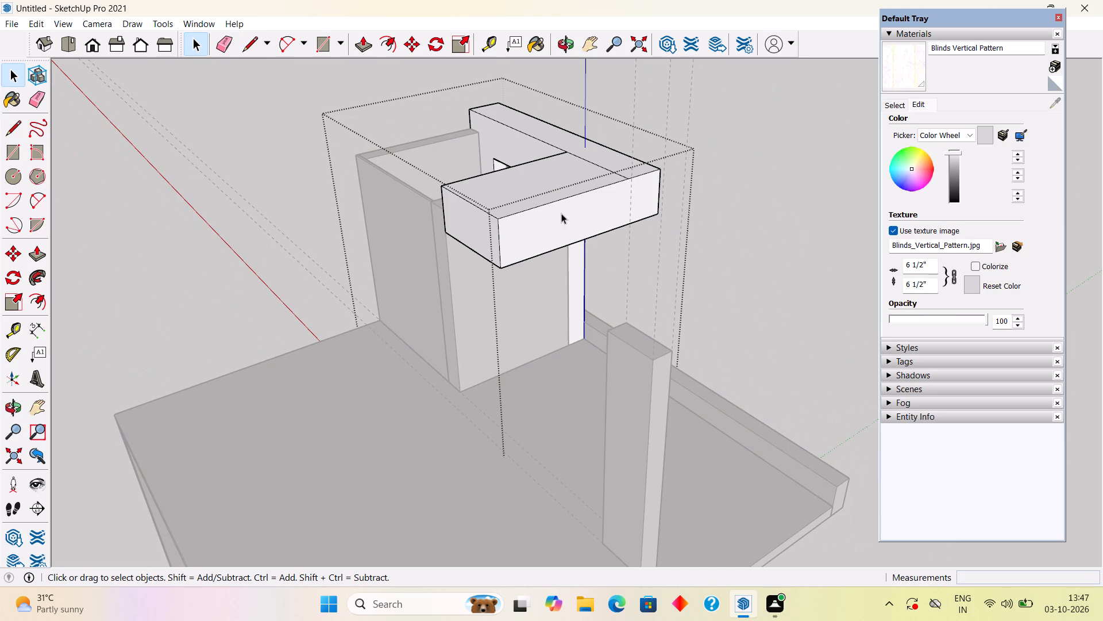
Place a guide 4" inward from the outer side edge on the overhang's top face.
middle_drag(557, 204, 410, 214)
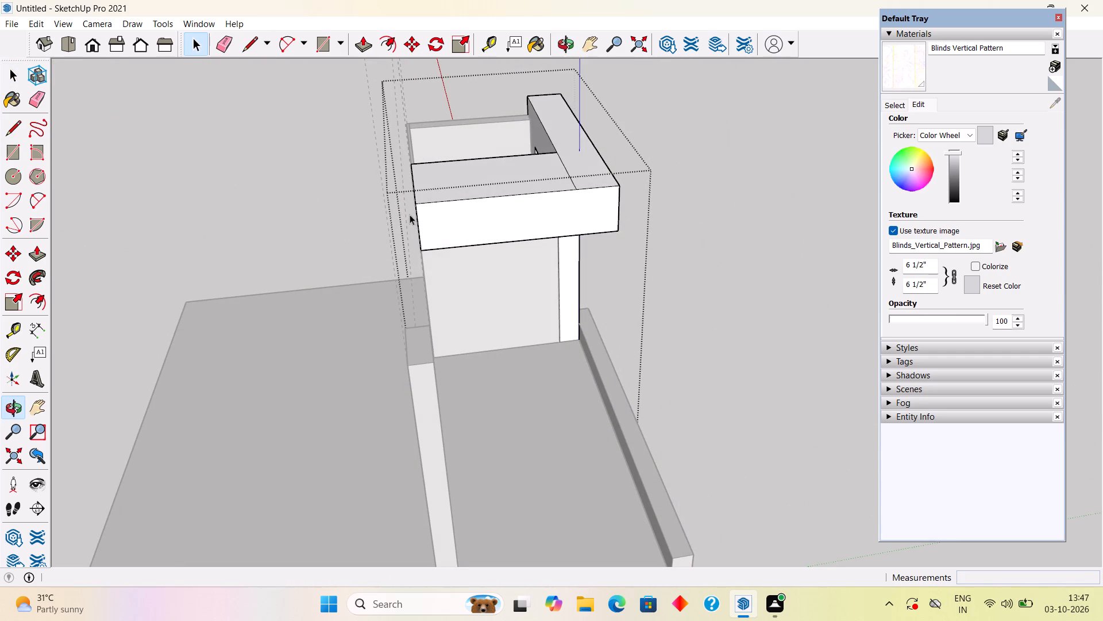
middle_drag(519, 204, 502, 292)
middle_drag(502, 231, 488, 390)
scroll(468, 557, up, 4)
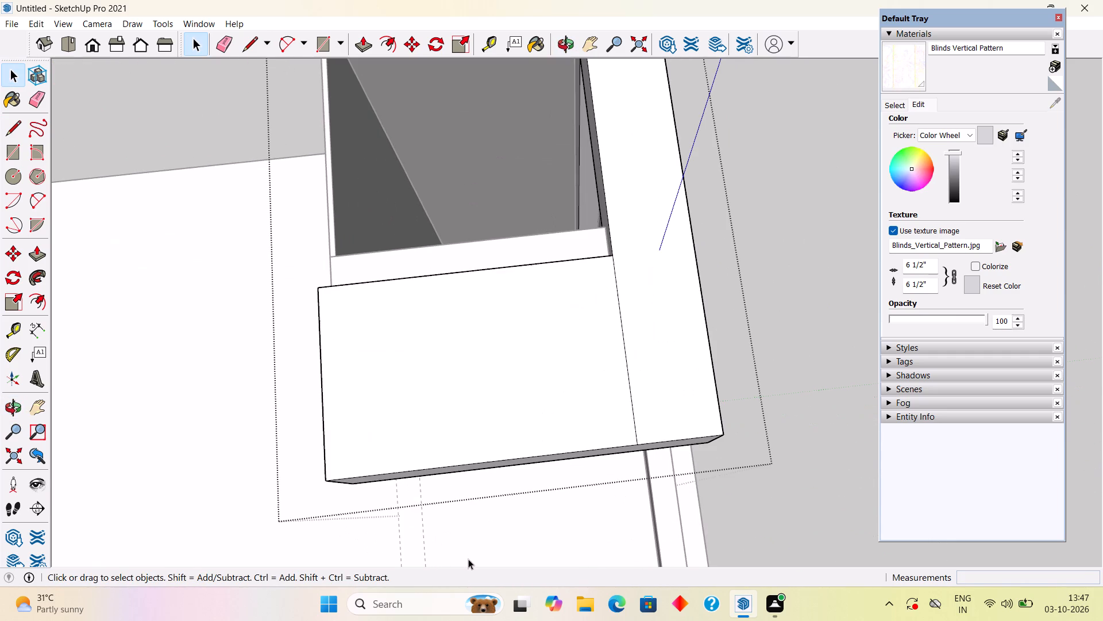
scroll(468, 559, up, 1)
key(t)
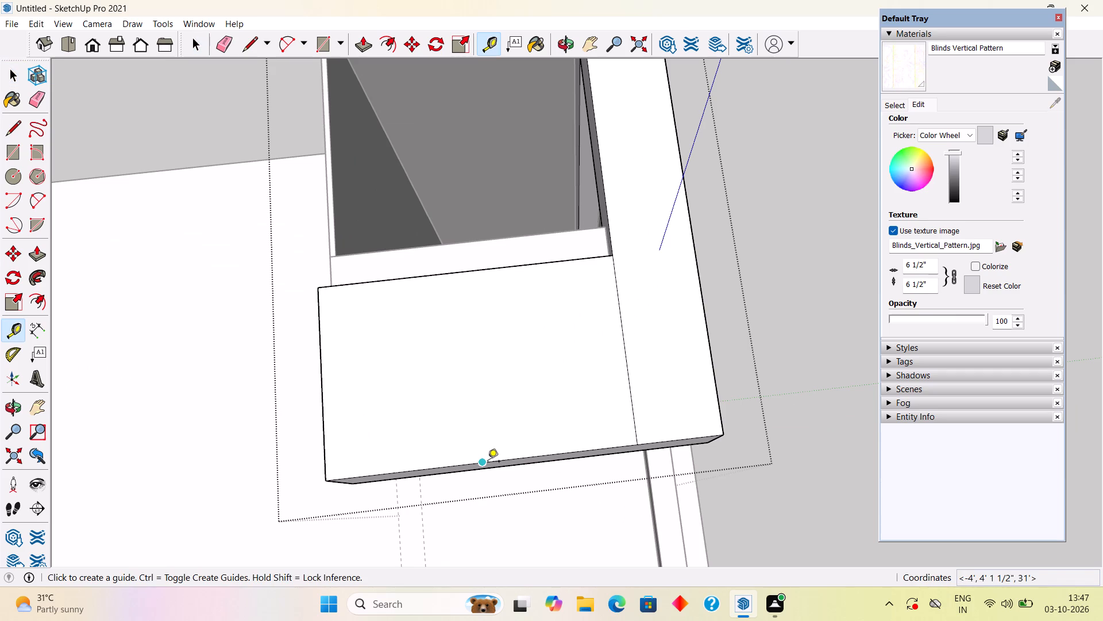
click(504, 462)
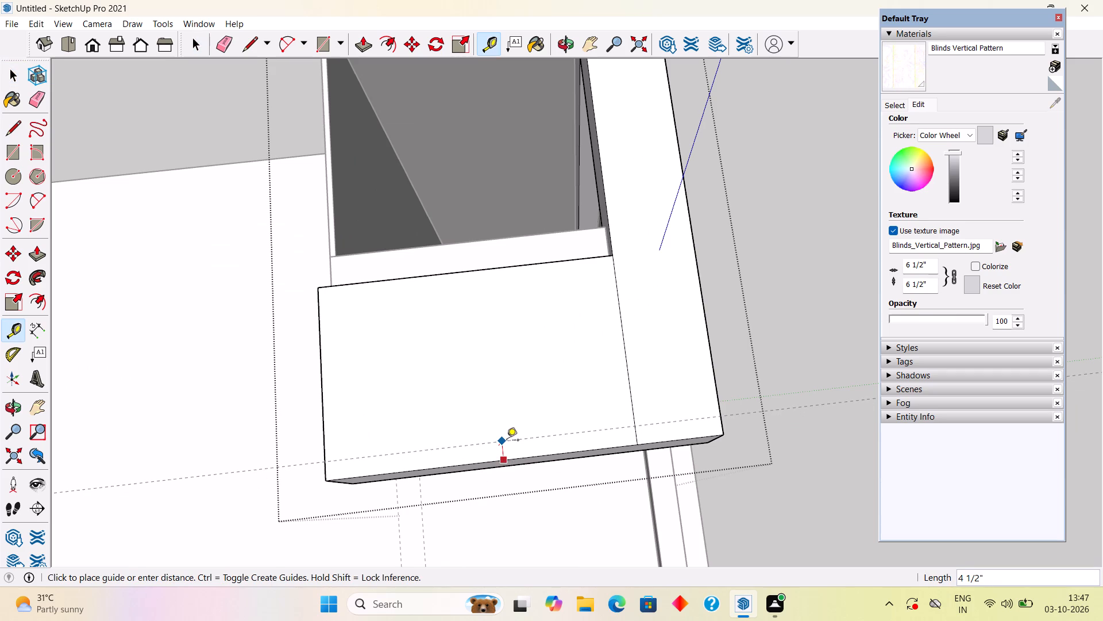
key(1)
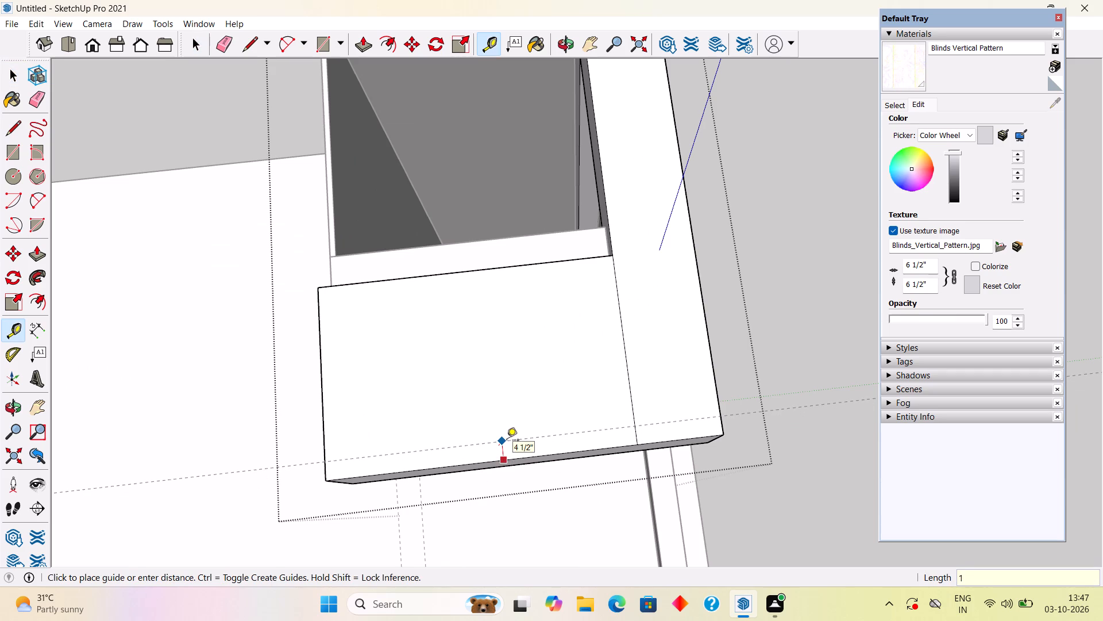
key(BackSpace)
text(4")
key(Return)
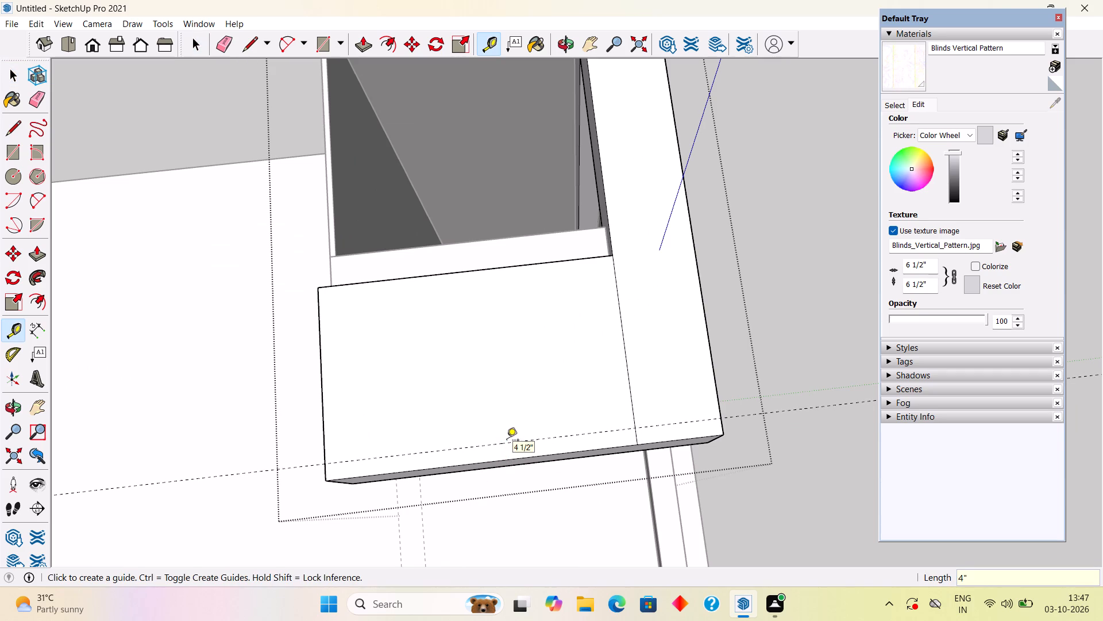
Draw a line about 6' 3" long along the guide, from the overhang's back edge to the line separating the front beam.
key(space)
key(l)
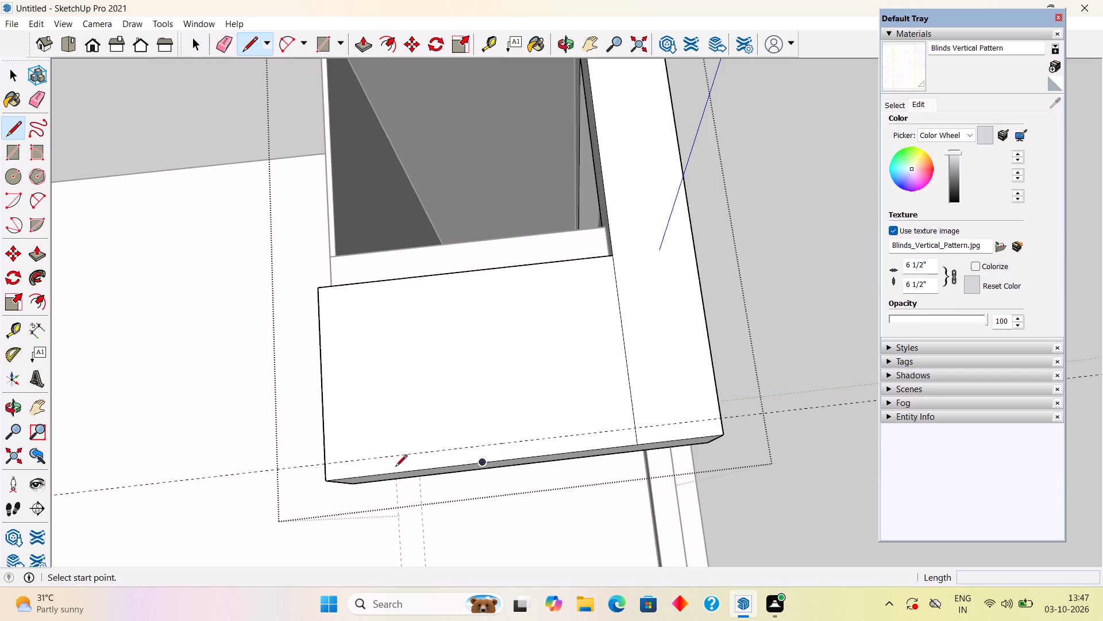
click(326, 465)
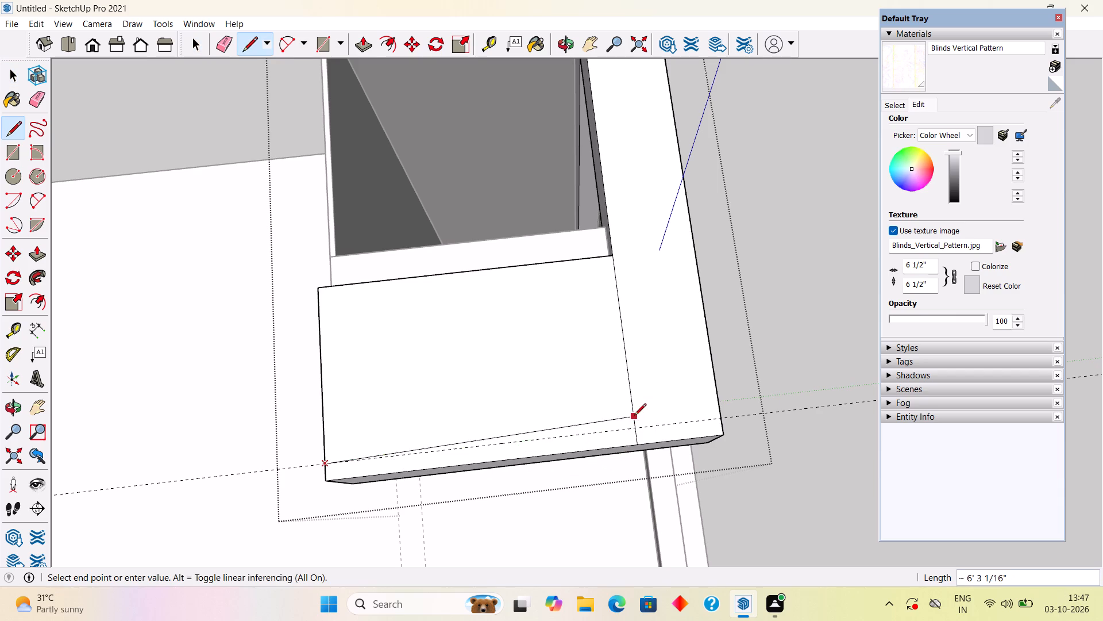
click(630, 432)
key(space)
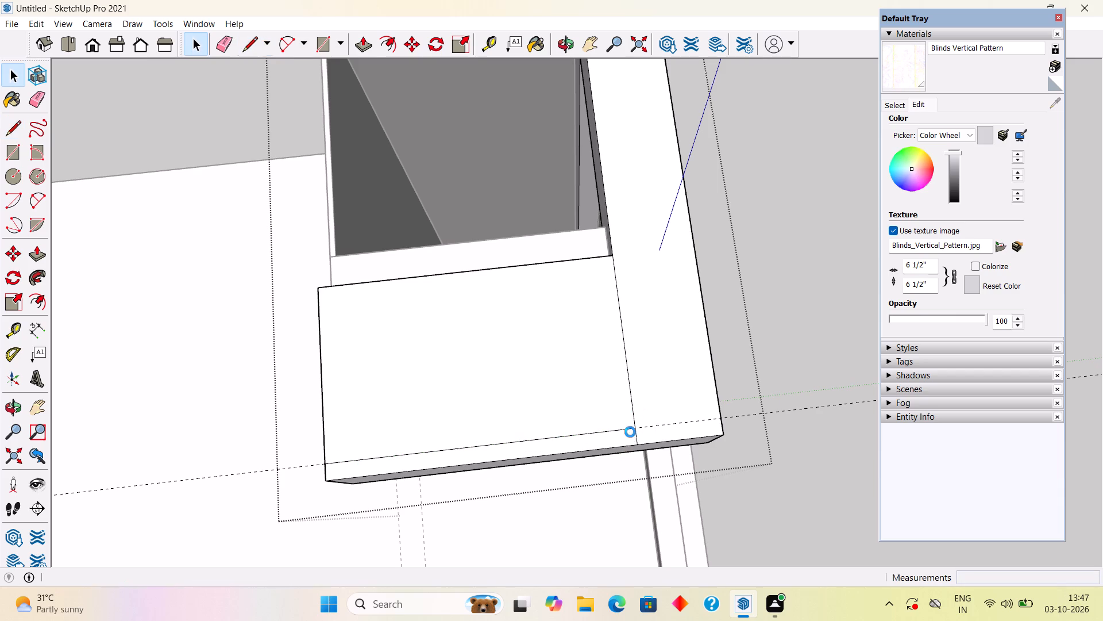
Push the inner area of the overhang's top face down 1', leaving the 4" outer strip at full height.
text(p)
click(607, 404)
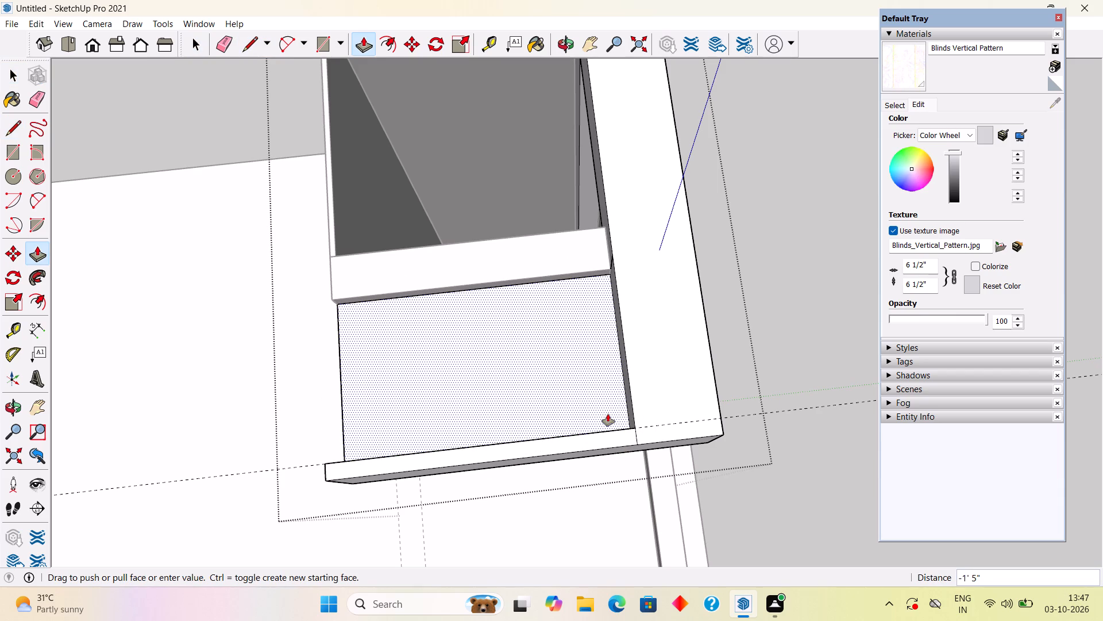
middle_drag(597, 398, 493, 181)
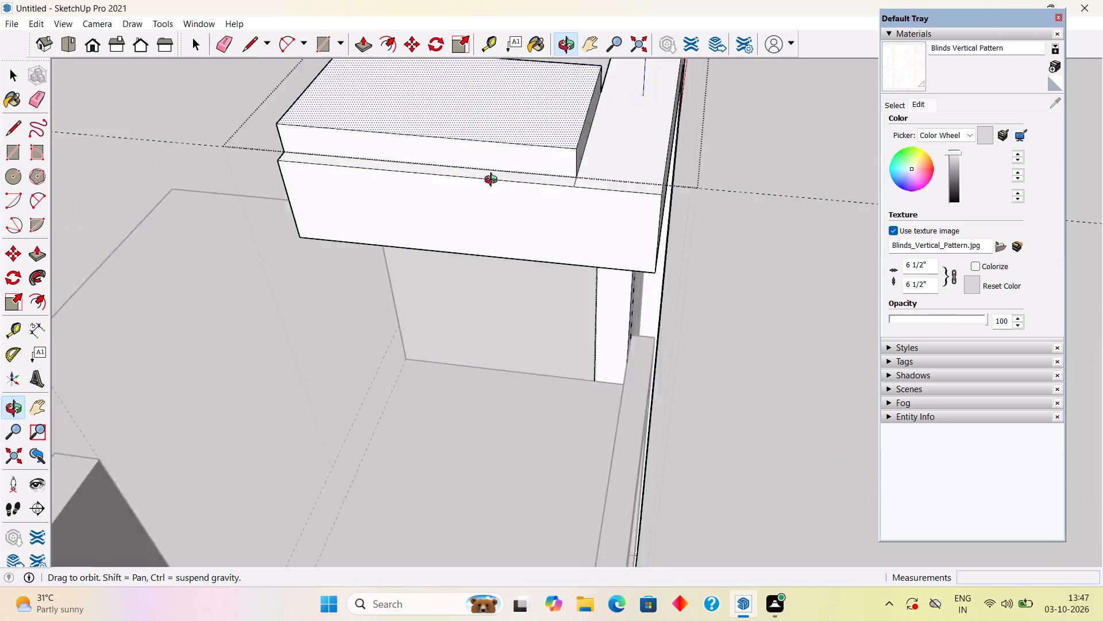
middle_drag(493, 181, 476, 141)
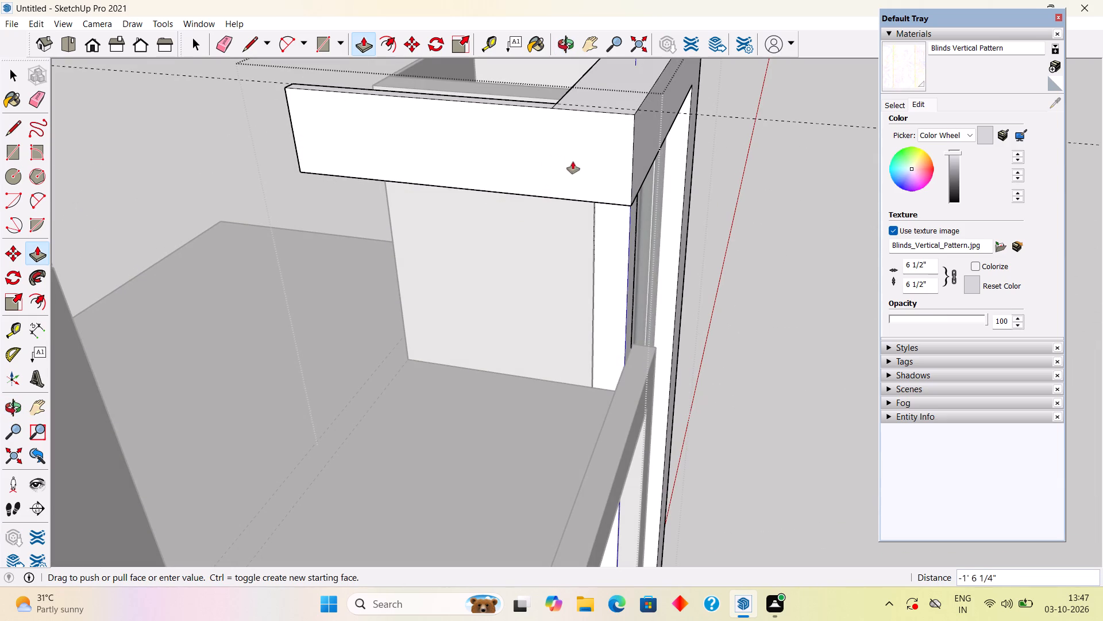
click(634, 167)
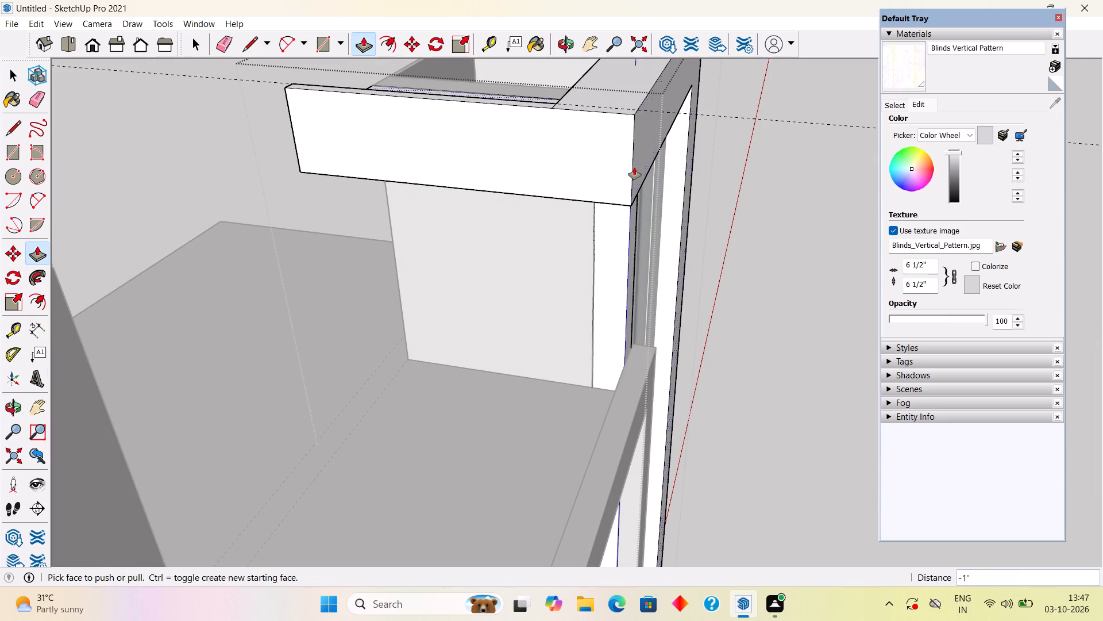
key(space)
Examine the recessed overhang against the whole house, and its underside and top from the front.
middle_drag(601, 216, 225, 135)
scroll(223, 126, down, 4)
scroll(227, 213, down, 10)
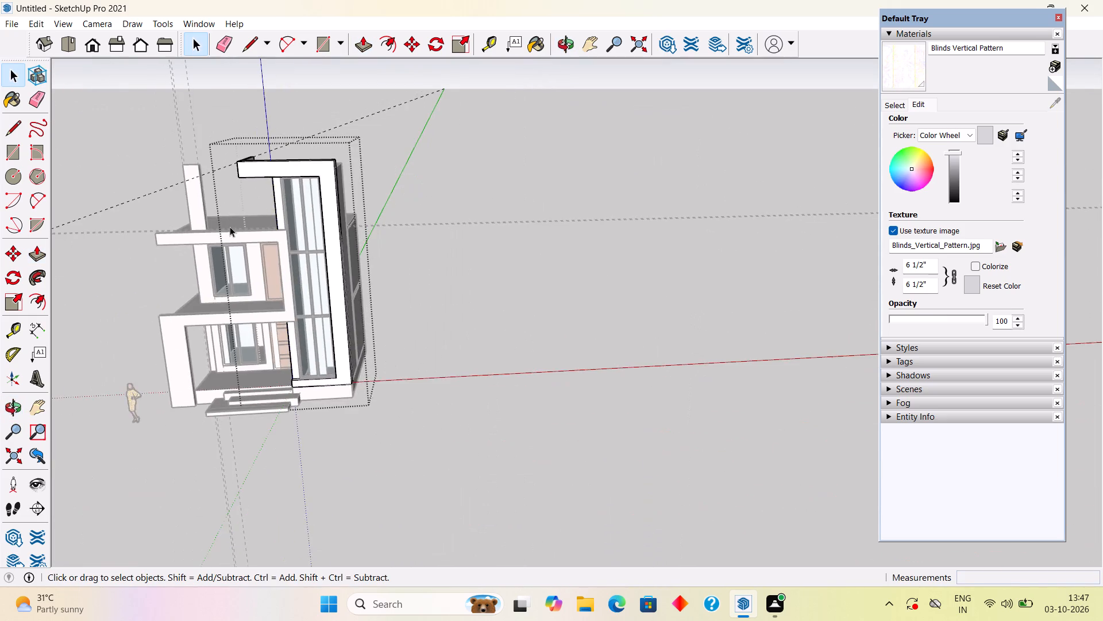
middle_drag(222, 225, 287, 99)
scroll(236, 200, up, 7)
scroll(288, 159, down, 5)
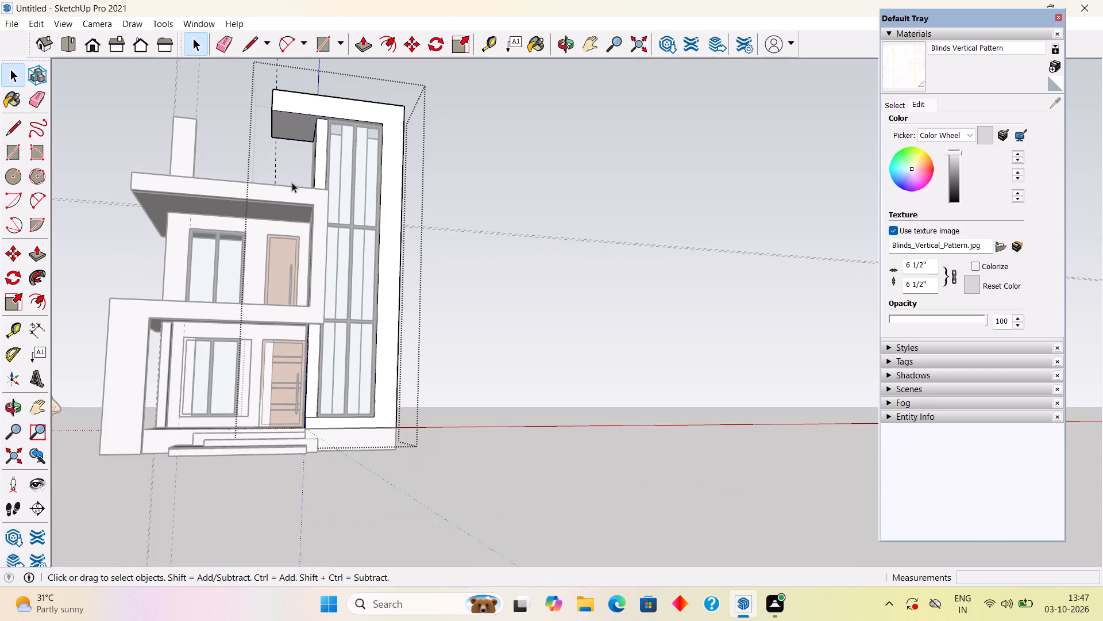
middle_drag(307, 403, 461, 400)
scroll(461, 400, down, 5)
scroll(323, 258, down, 3)
scroll(319, 158, up, 4)
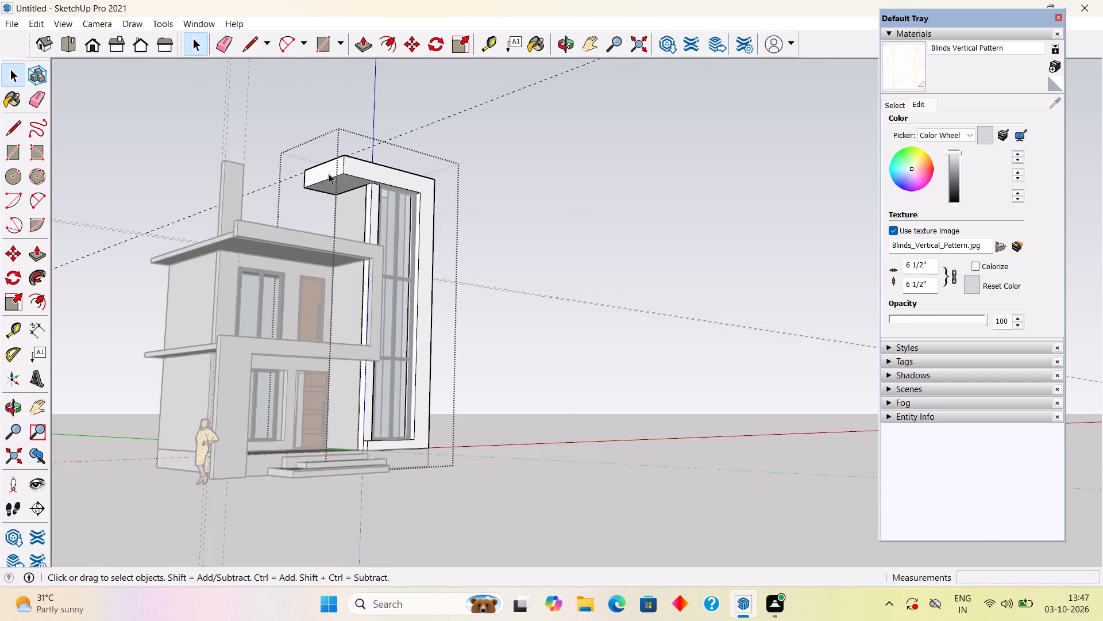
scroll(329, 174, up, 8)
middle_drag(332, 109, 291, 68)
scroll(321, 148, up, 2)
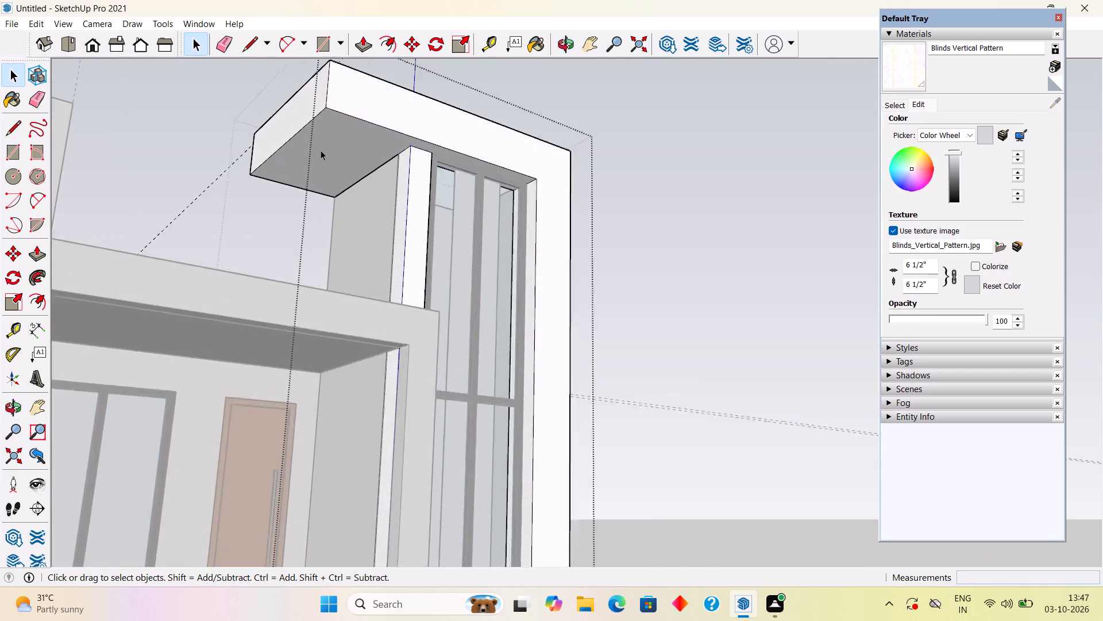
scroll(321, 150, up, 6)
middle_drag(338, 132, 286, 92)
click(298, 140)
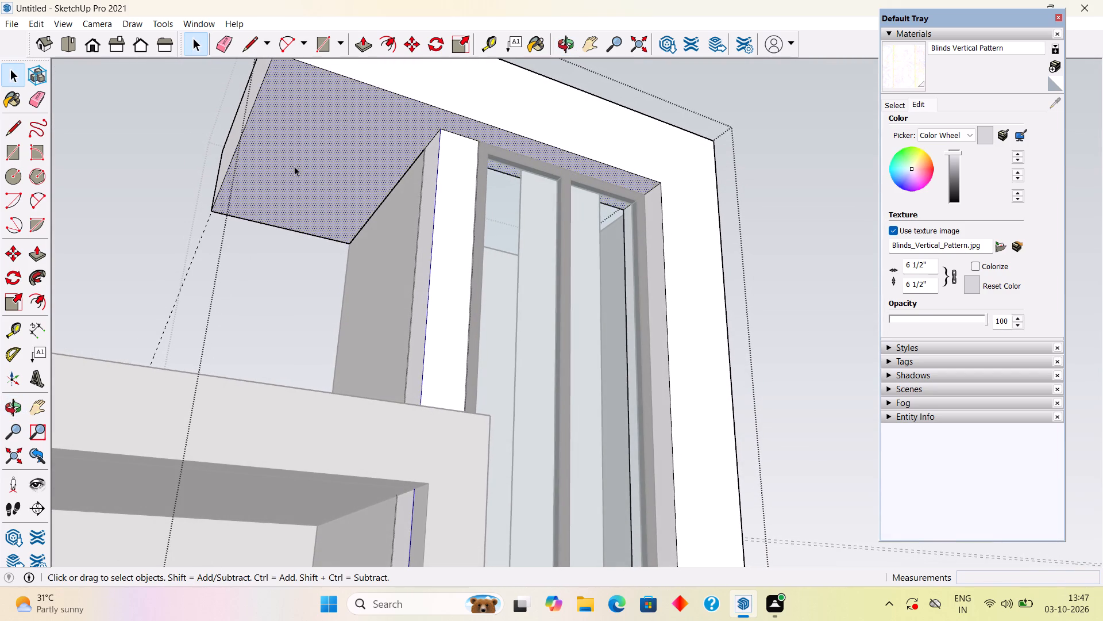
scroll(333, 164, up, 5)
scroll(333, 164, down, 9)
middle_drag(314, 154, 294, 109)
scroll(286, 172, up, 3)
middle_drag(293, 200, 176, 275)
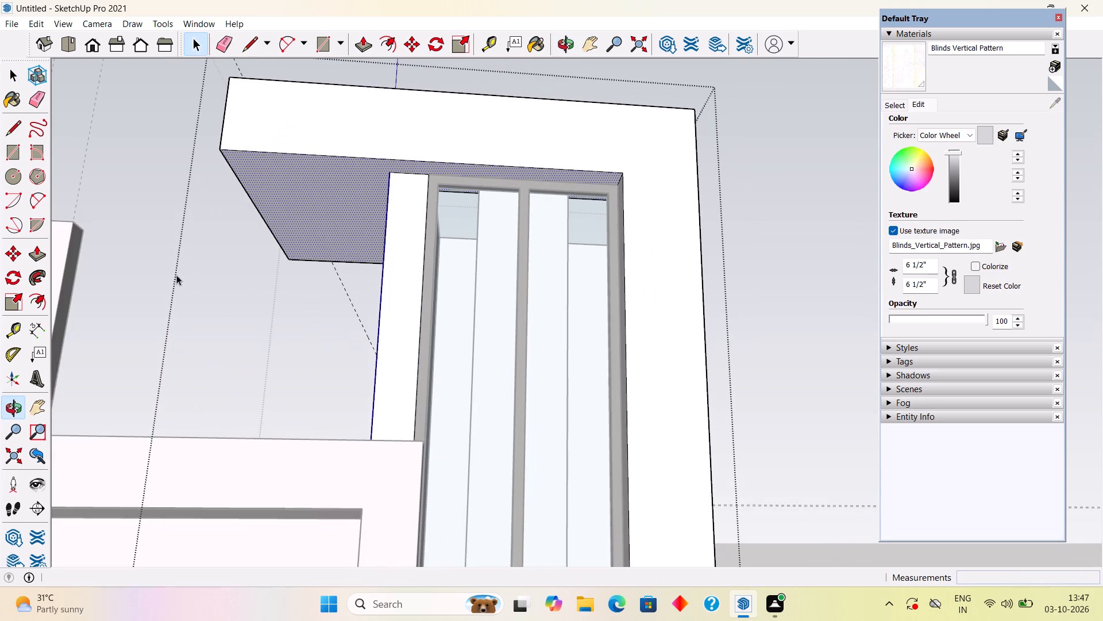
scroll(248, 215, up, 1)
scroll(310, 189, up, 1)
middle_drag(326, 177, 346, 141)
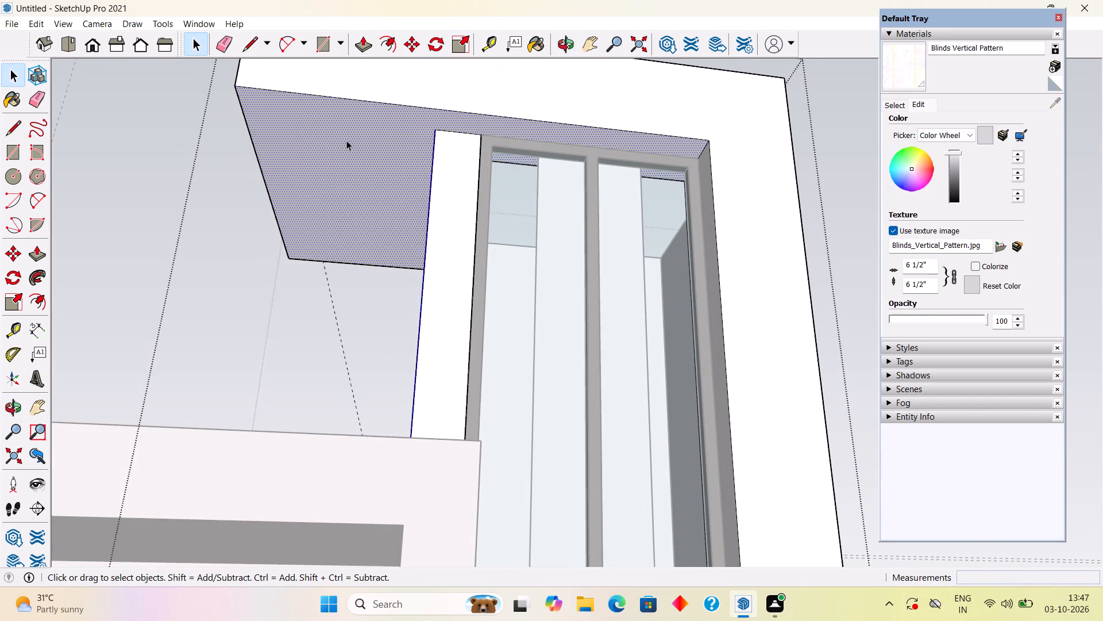
middle_drag(340, 232, 392, 497)
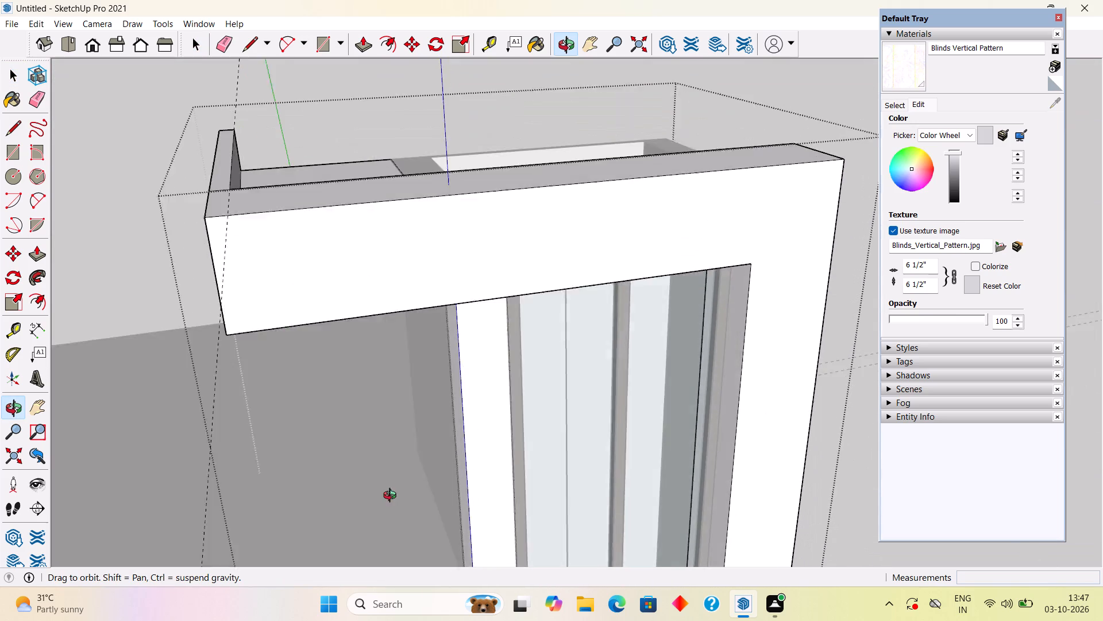
middle_drag(392, 497, 384, 278)
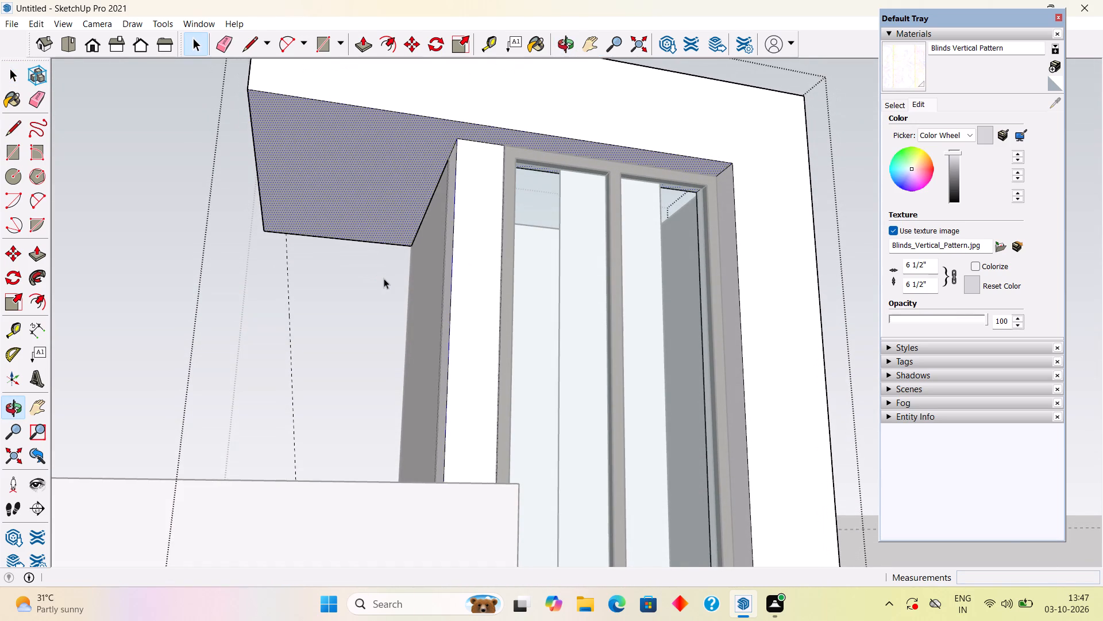
Place guides on the overhang's underside, 4" inward from its outer side edge and 4" from its inner edge beside the tower wall.
key(t)
click(260, 185)
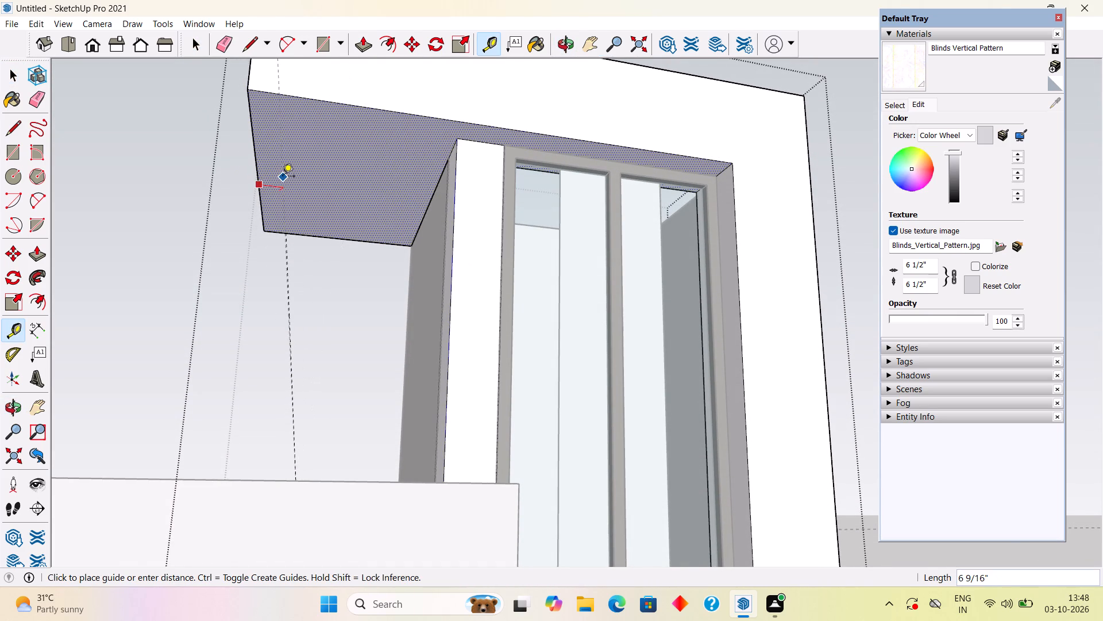
text(4")
key(Return)
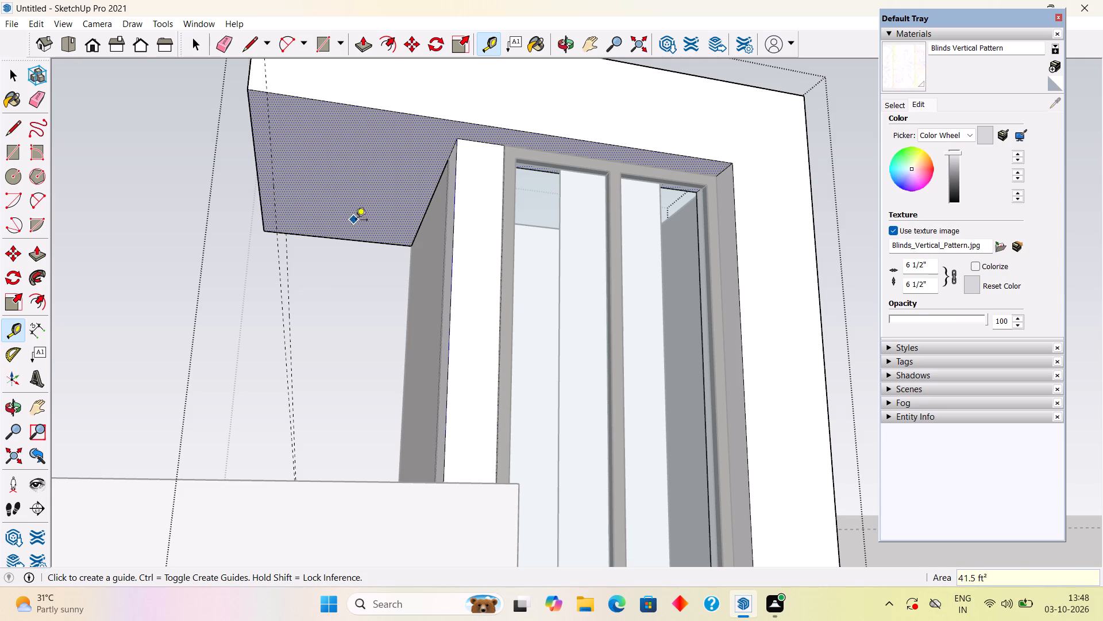
click(434, 195)
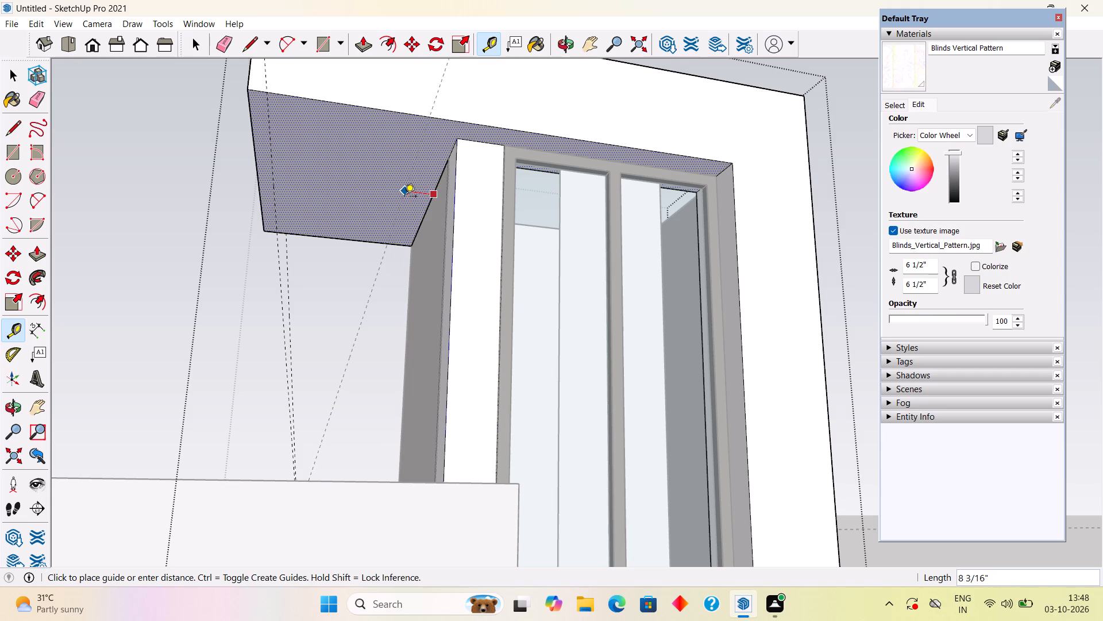
text(4")
key(Return)
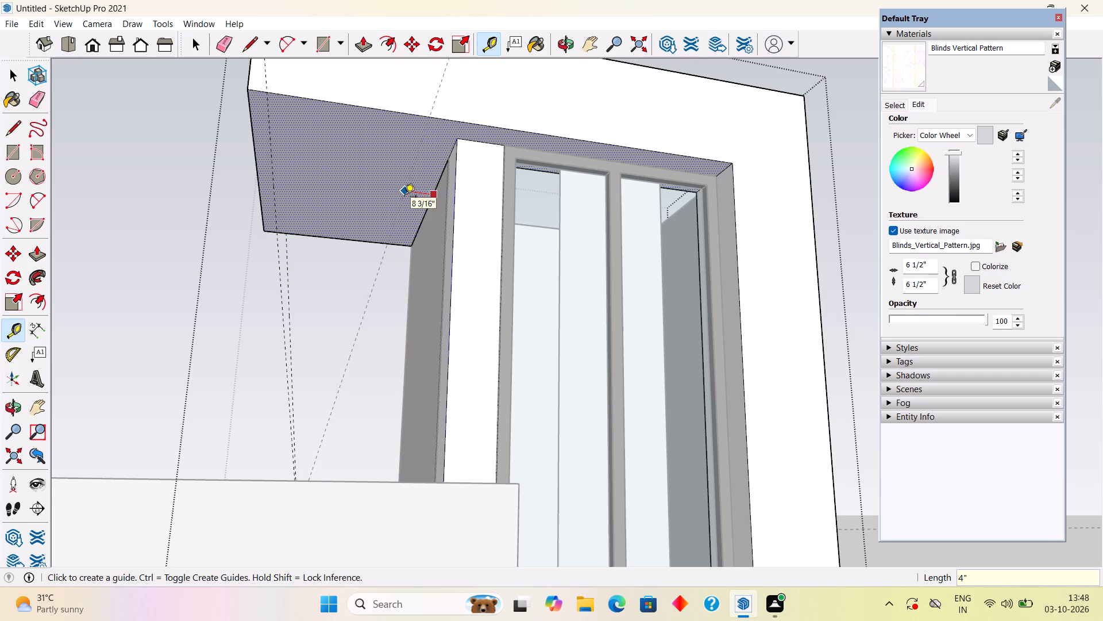
Add a guide on the underside 2" inward from the outer 4" guide, and another 4" further inward from that one.
click(273, 178)
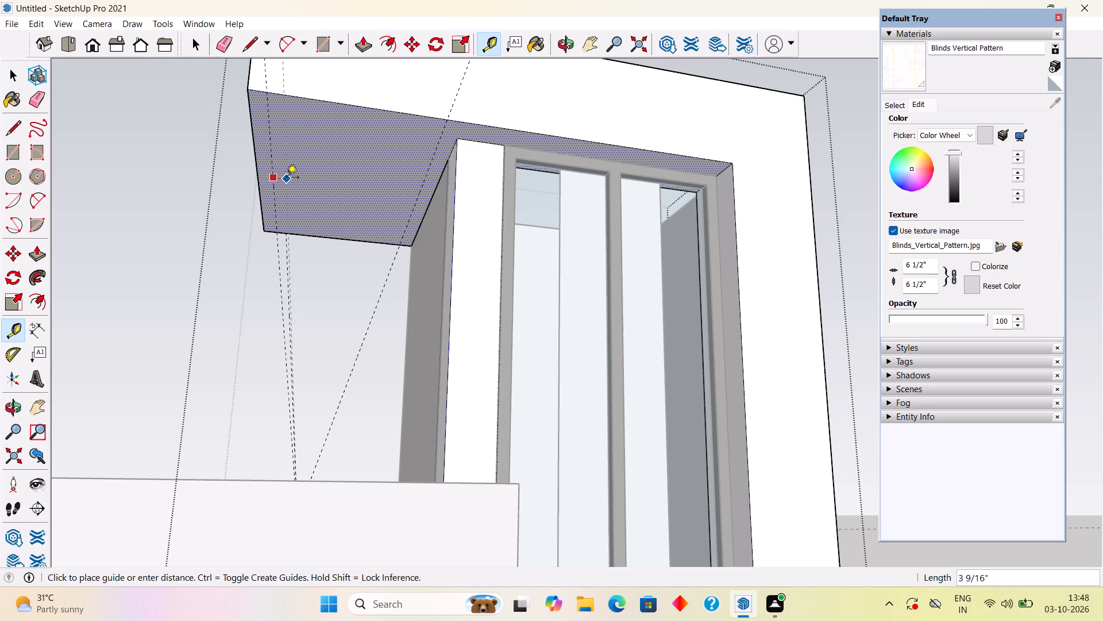
text(2")
key(Return)
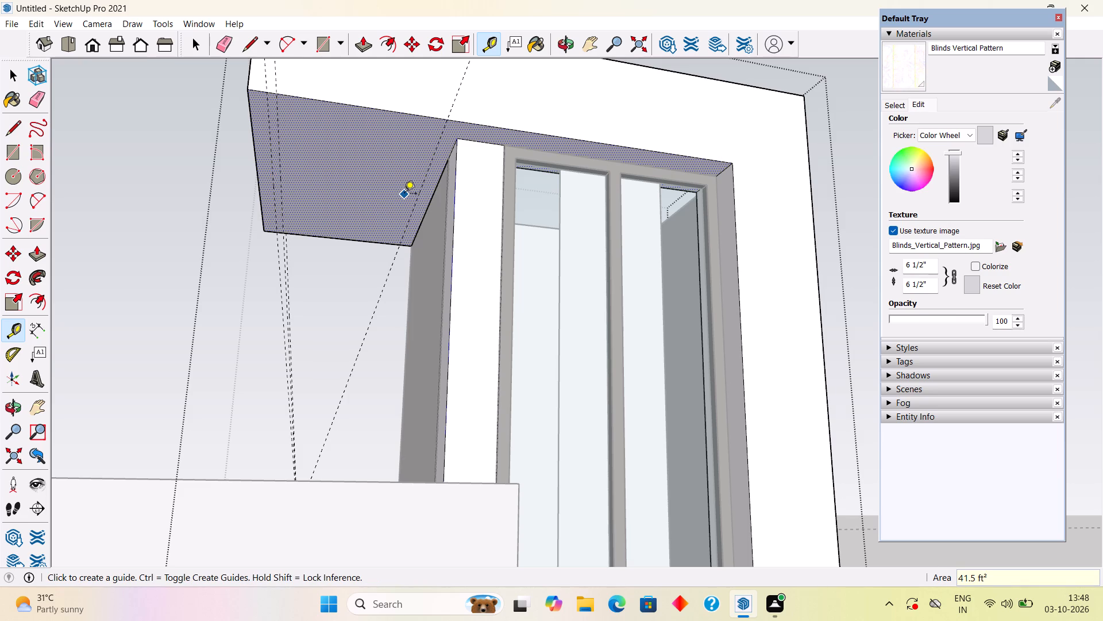
click(282, 201)
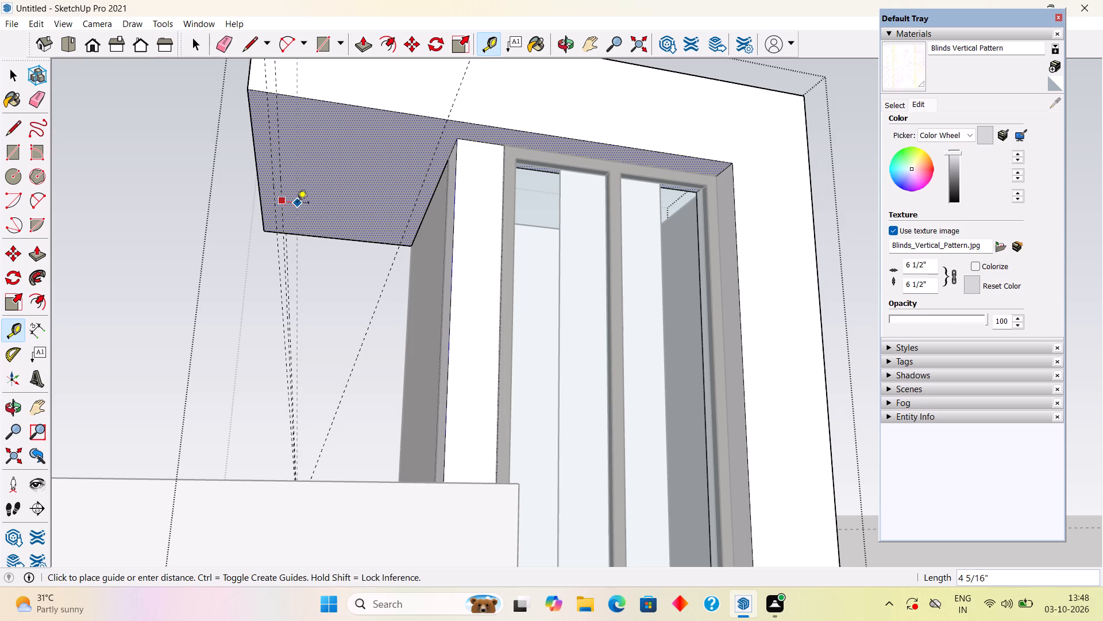
text(4")
key(Return)
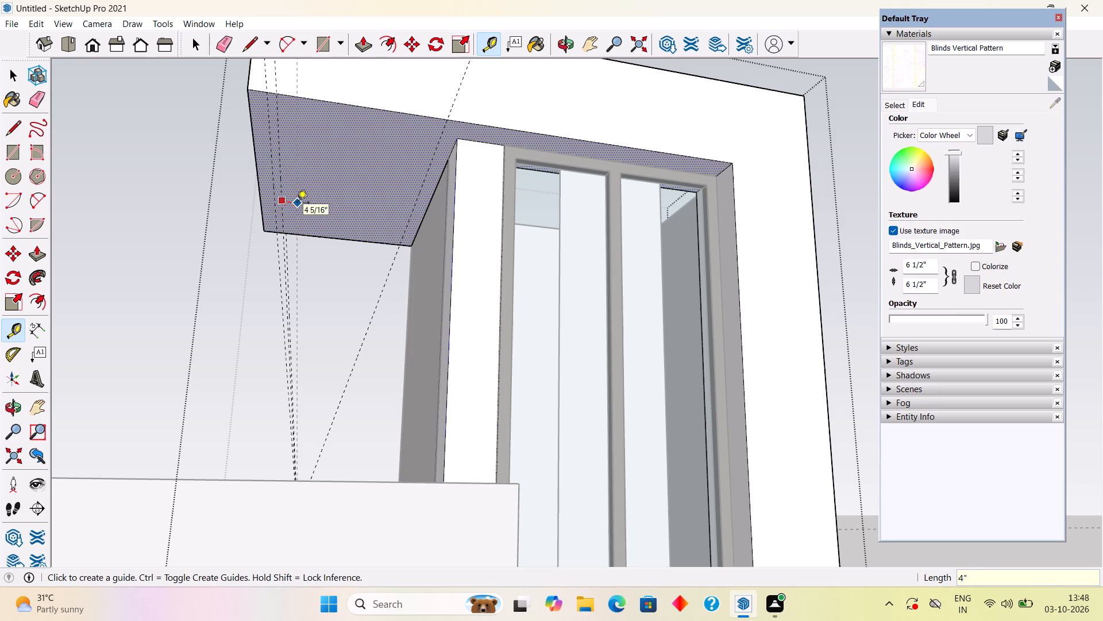
Add a guide on the overhang's underside 2" outward from the 4" guide beside the tower wall.
click(412, 213)
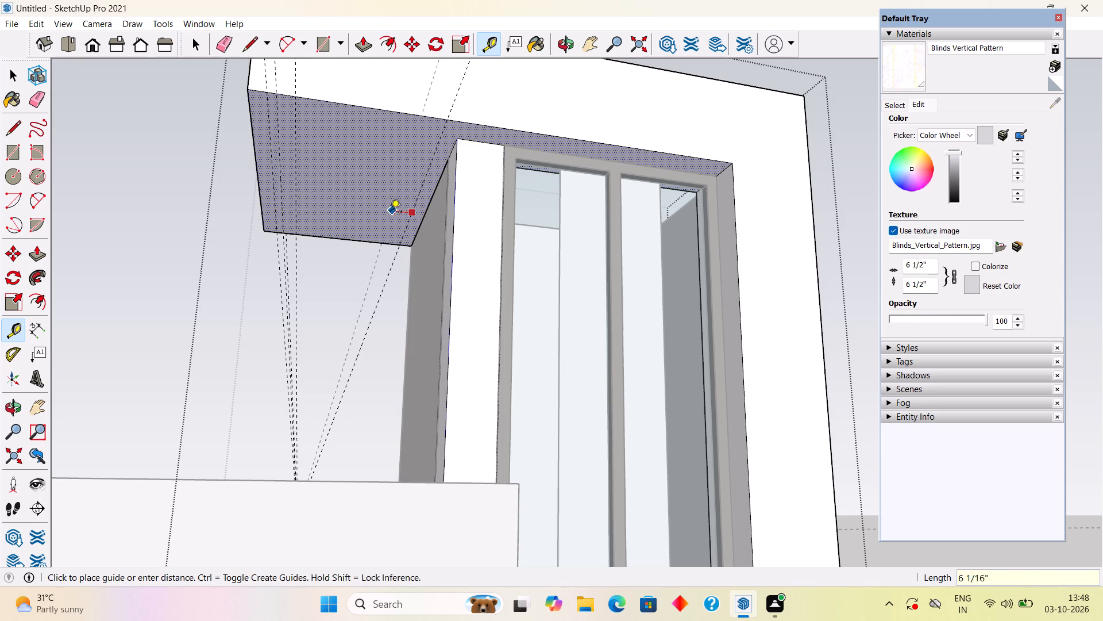
text(2")
key(Return)
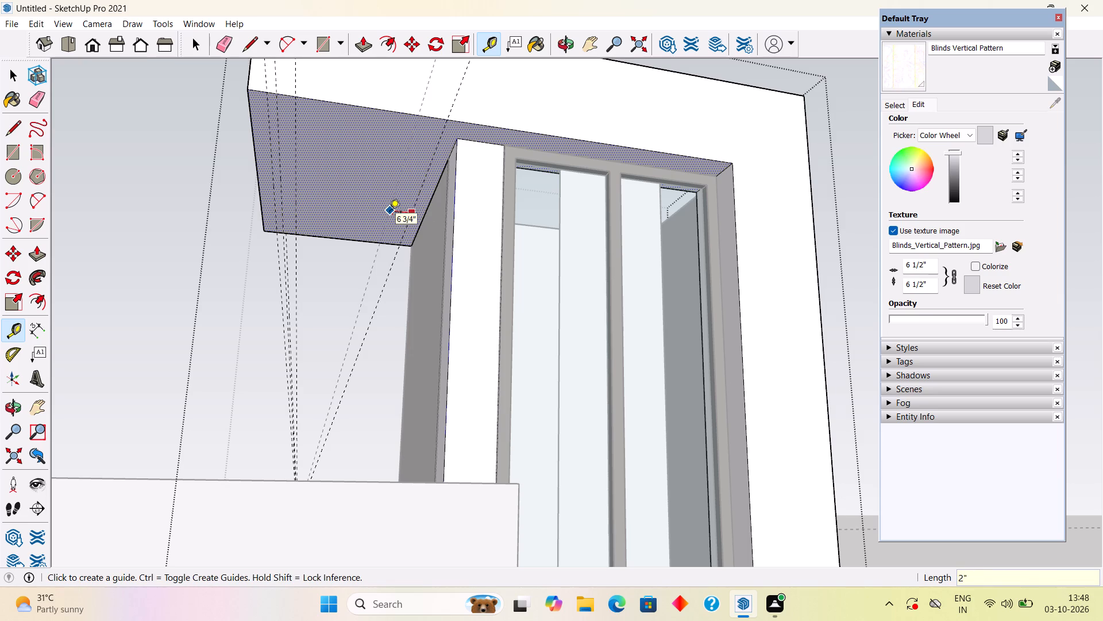
Place three guides parallel to the underside's front edge: 4" back from the edge, another 4" further back, and a third 2" beyond that.
click(362, 107)
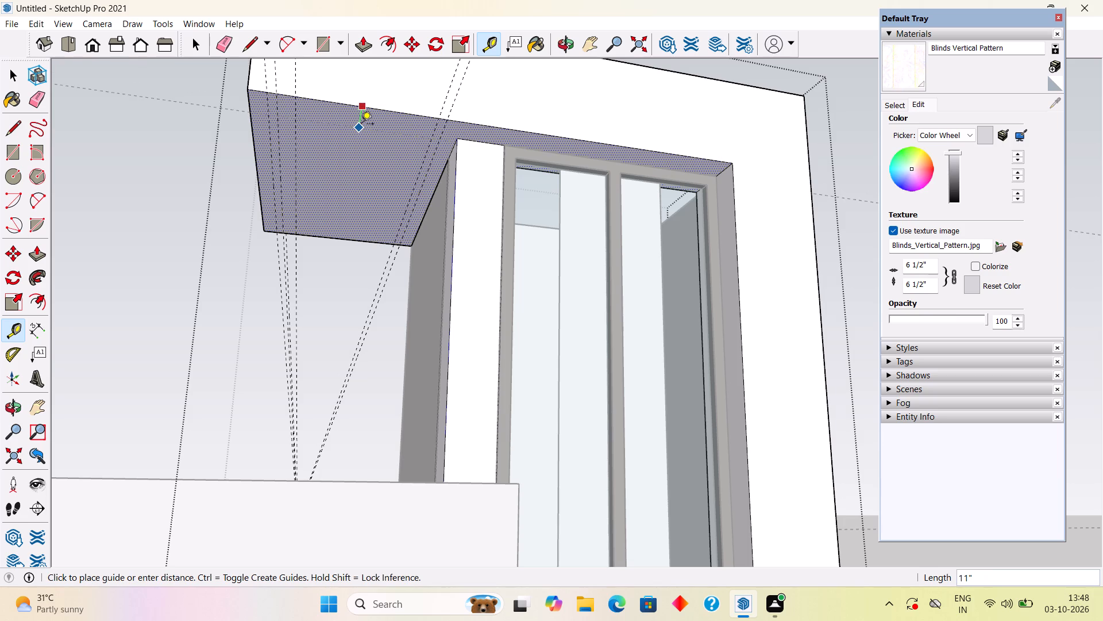
text(4")
key(Return)
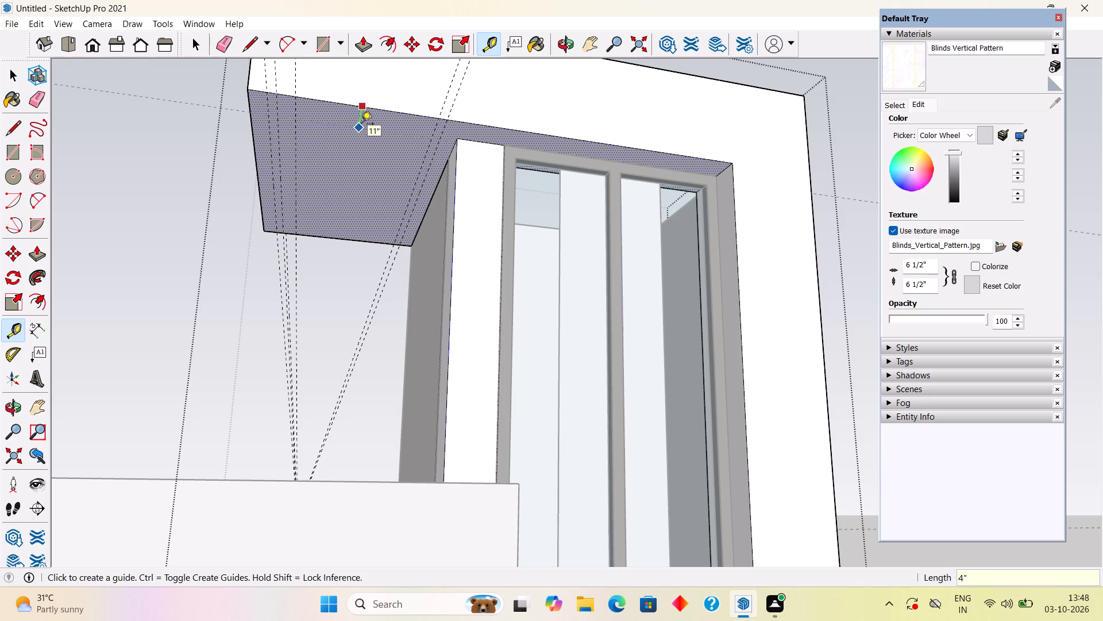
click(367, 119)
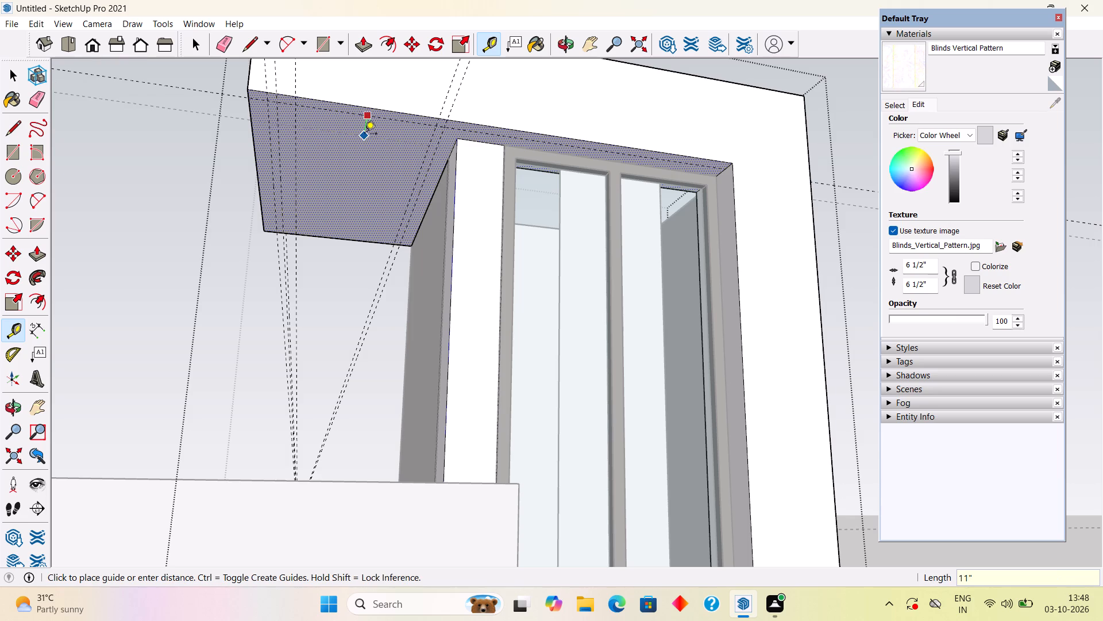
middle_drag(416, 151, 543, 181)
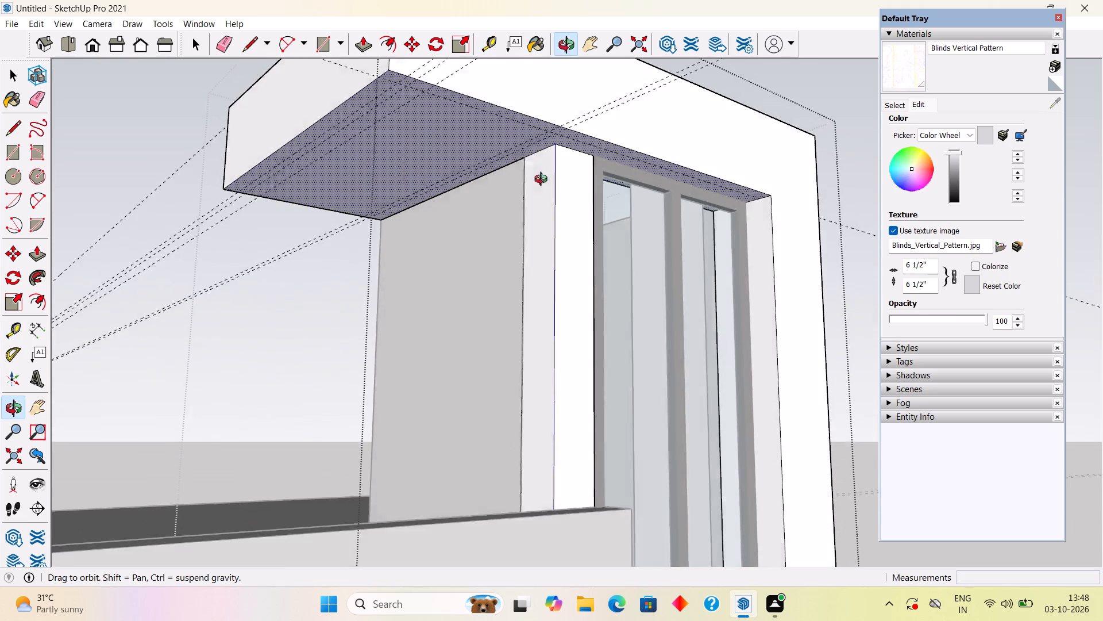
middle_drag(543, 181, 558, 189)
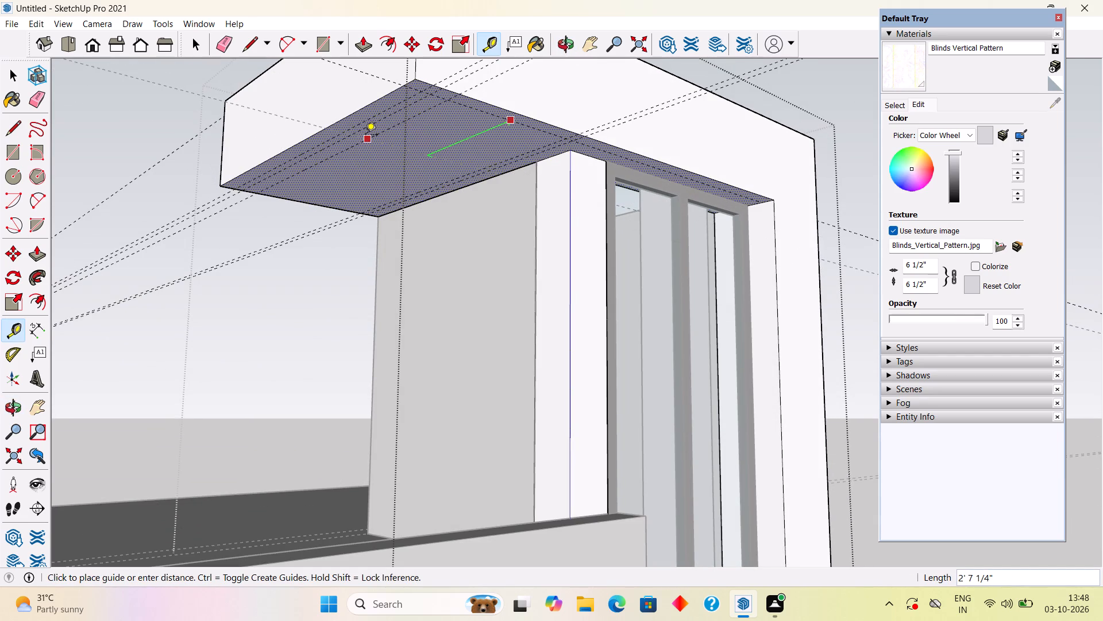
text(4")
key(Return)
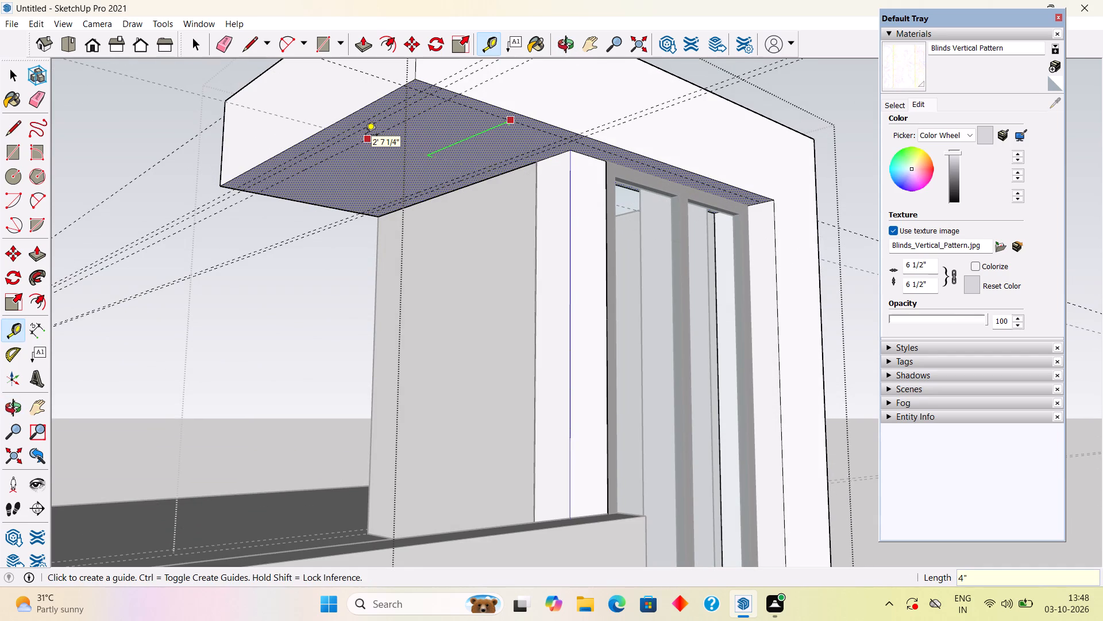
scroll(452, 128, up, 6)
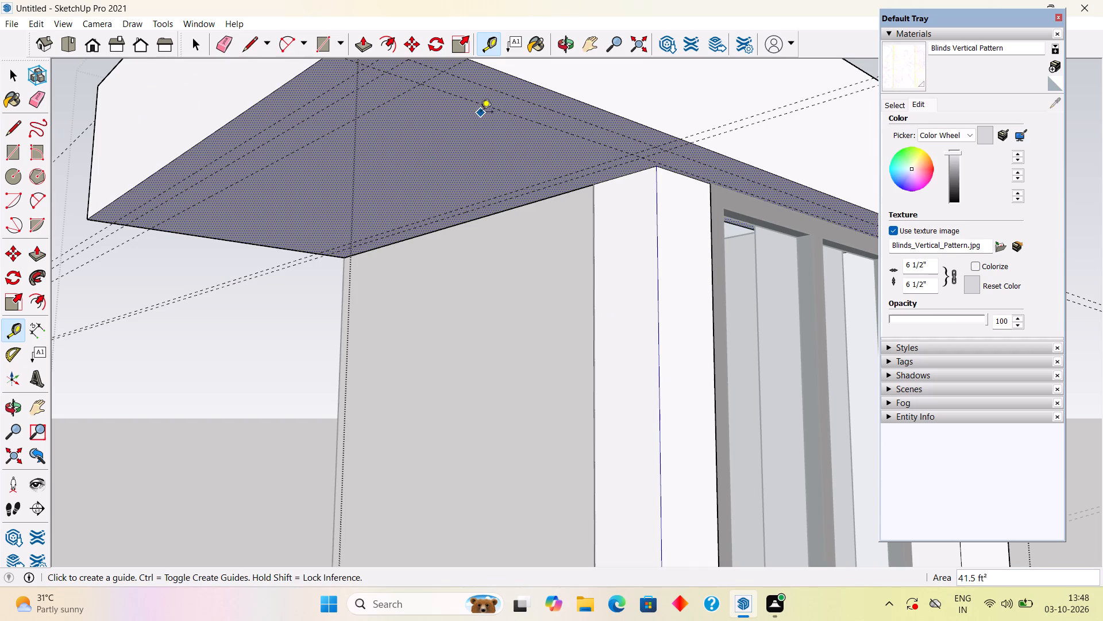
click(487, 109)
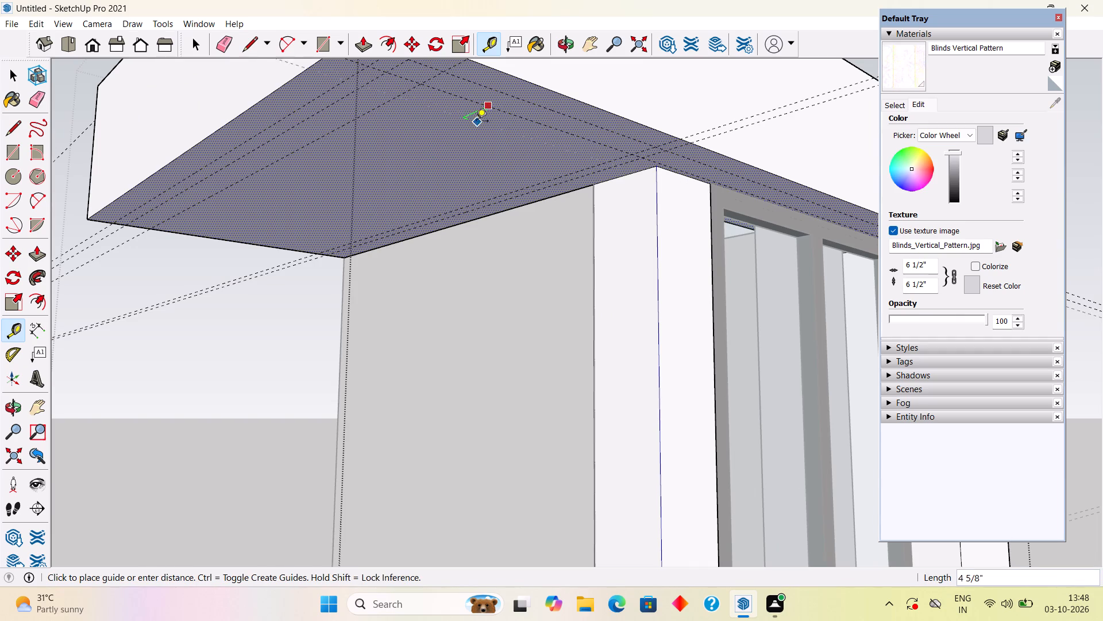
text(2")
key(Return)
key(space)
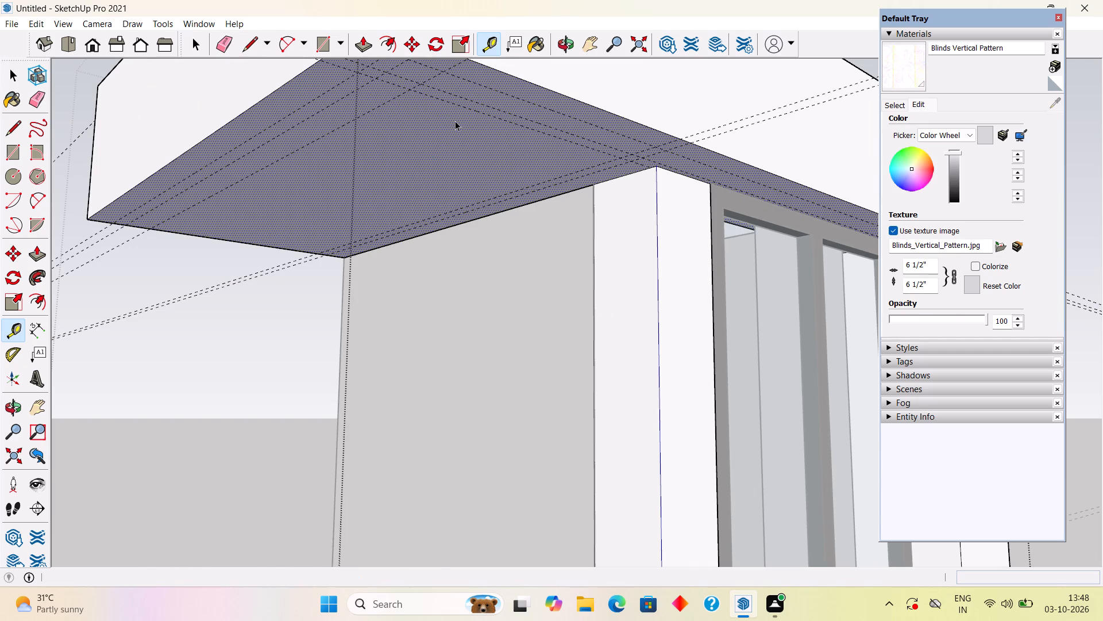
Examine the overhang and its underside guide layout against the whole house from several angles.
scroll(454, 121, down, 6)
middle_drag(447, 170, 486, 115)
scroll(486, 115, down, 10)
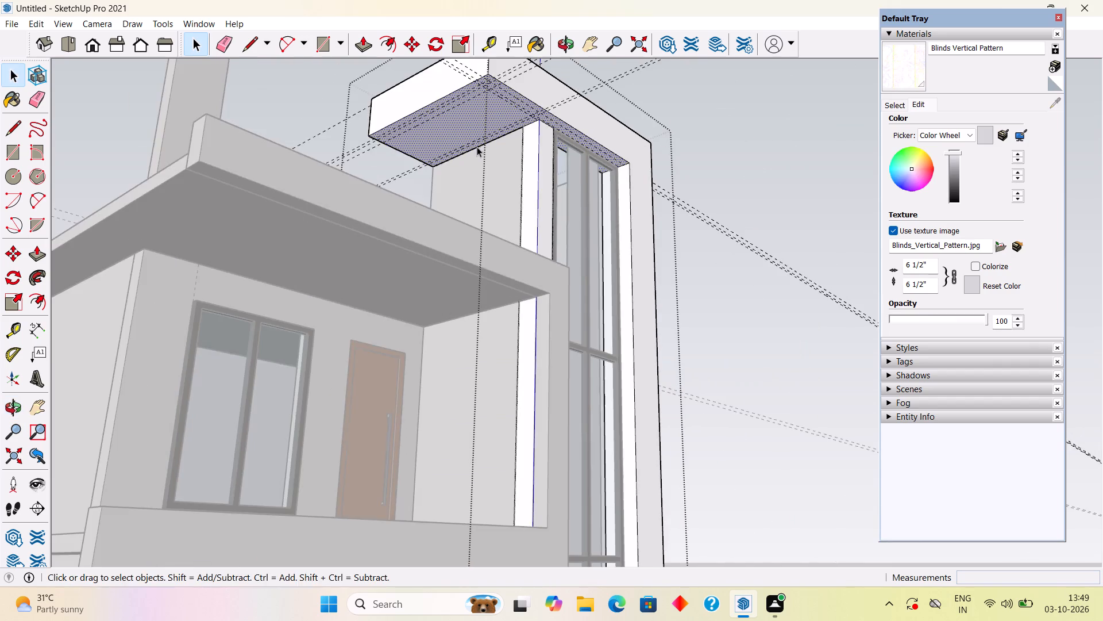
middle_drag(476, 147, 457, 259)
scroll(458, 255, down, 11)
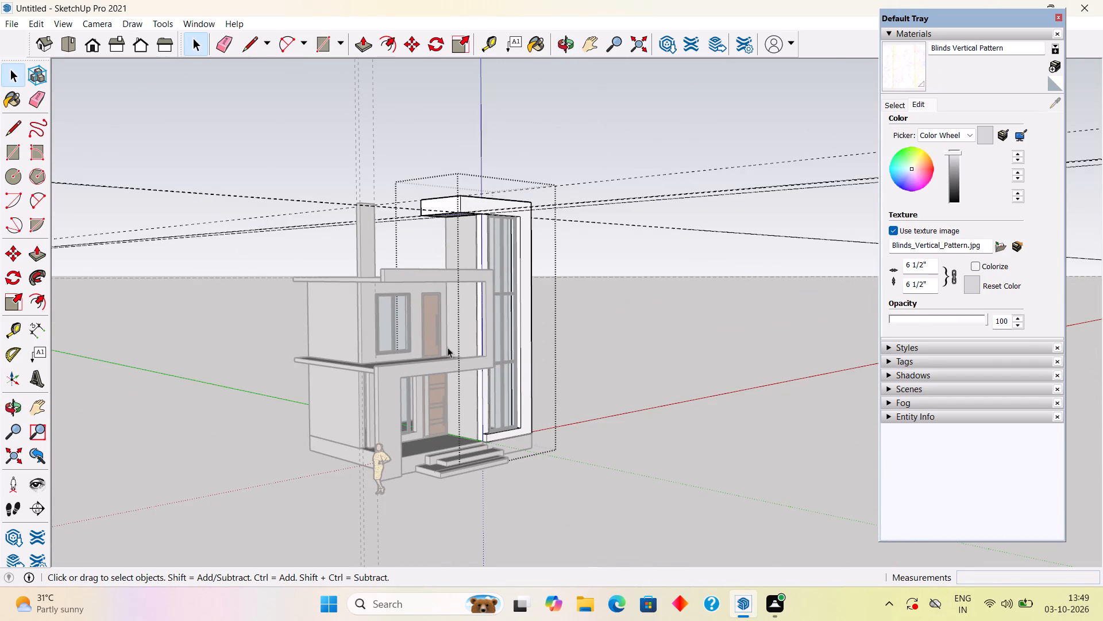
shift+middle_drag(448, 329, 450, 484)
middle_drag(457, 436, 500, 263)
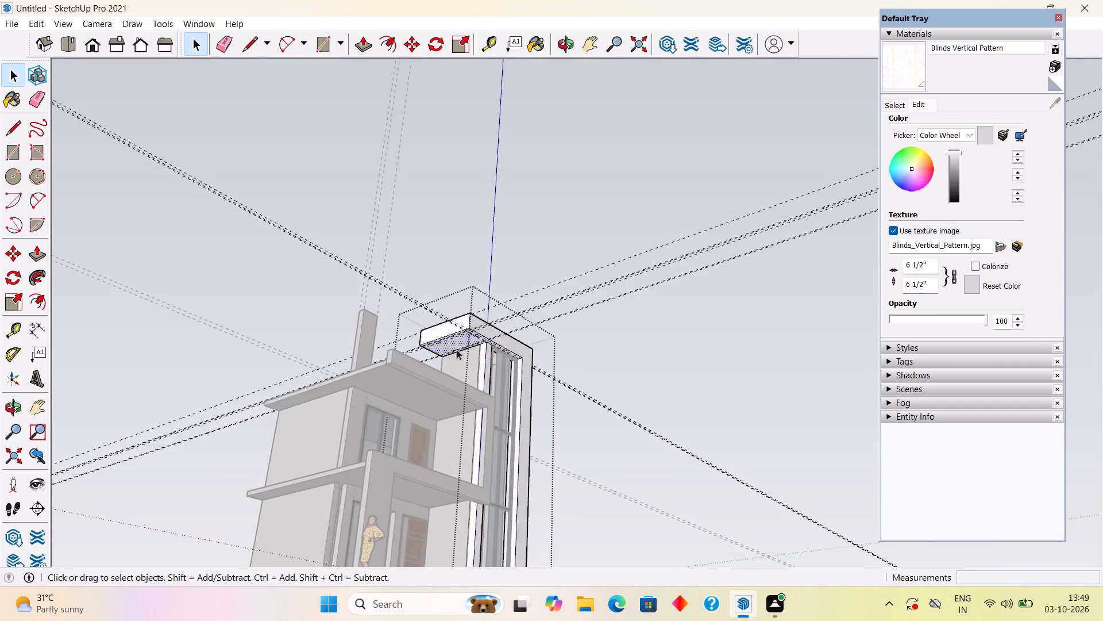
scroll(439, 351, up, 12)
middle_drag(465, 340, 479, 300)
scroll(476, 302, up, 7)
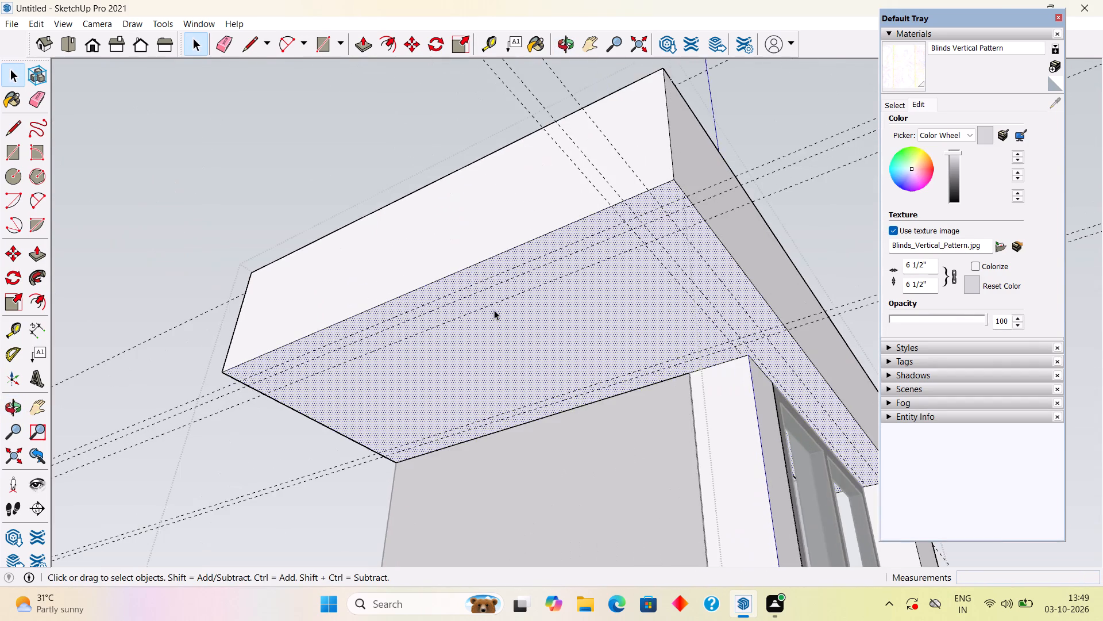
scroll(494, 310, up, 1)
middle_drag(515, 283, 515, 244)
scroll(517, 247, up, 4)
scroll(517, 247, down, 2)
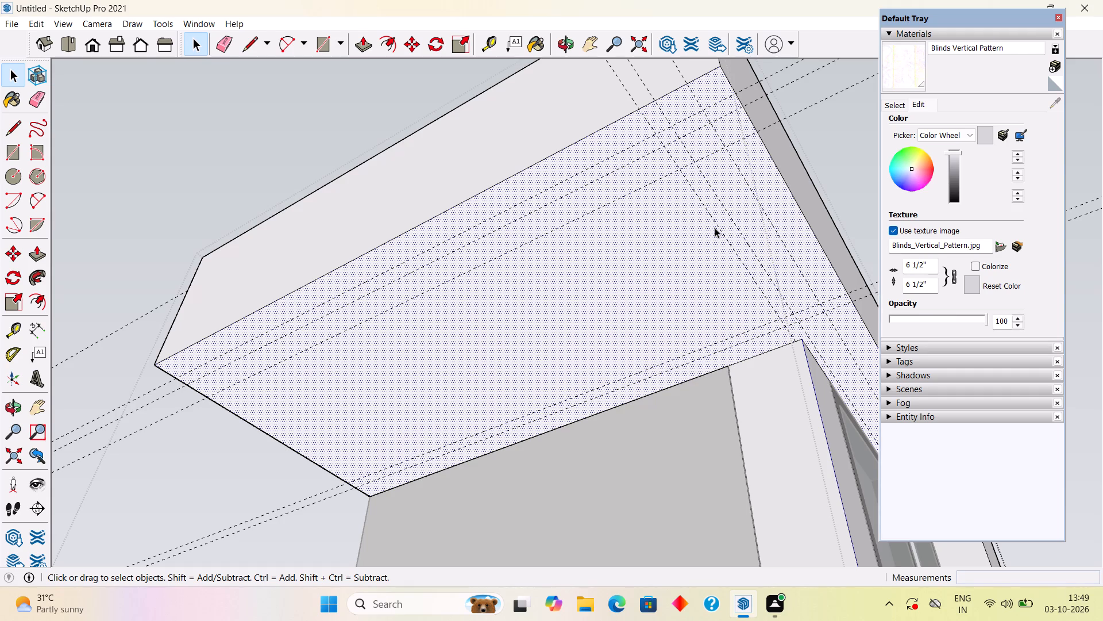
Add a guide on the underside 4" further back from the rearmost guide parallel to the front edge.
key(t)
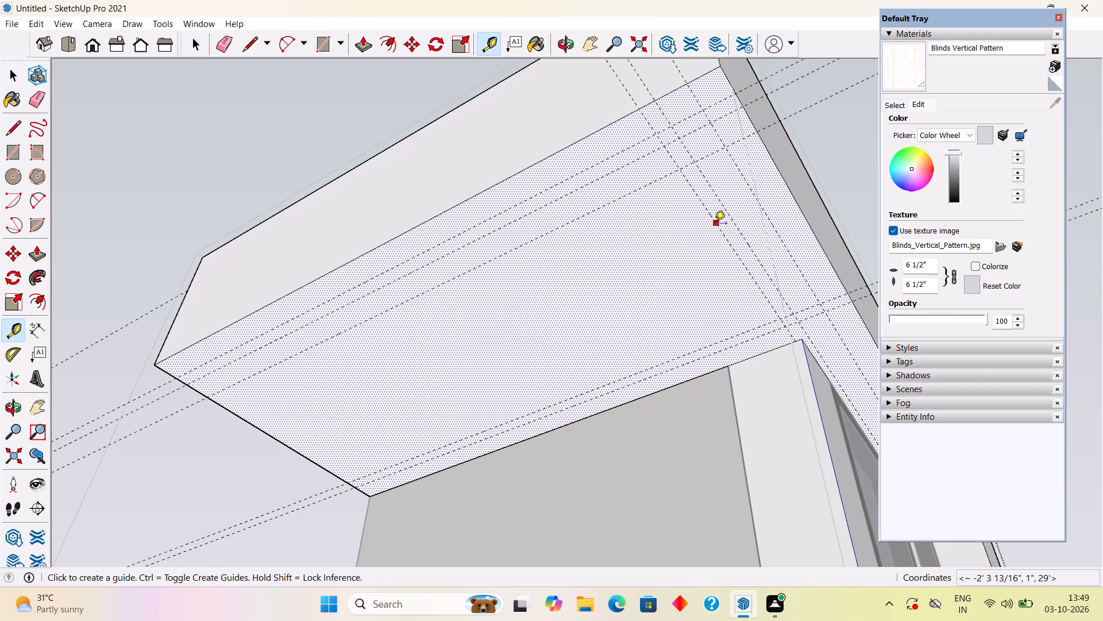
click(715, 224)
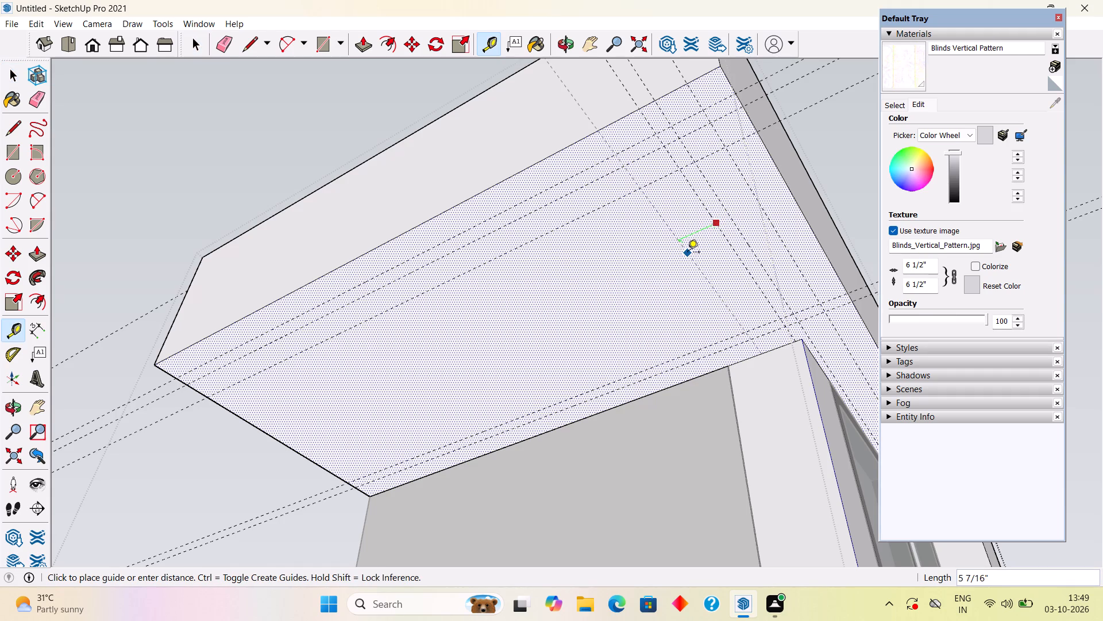
text(4")
key(Return)
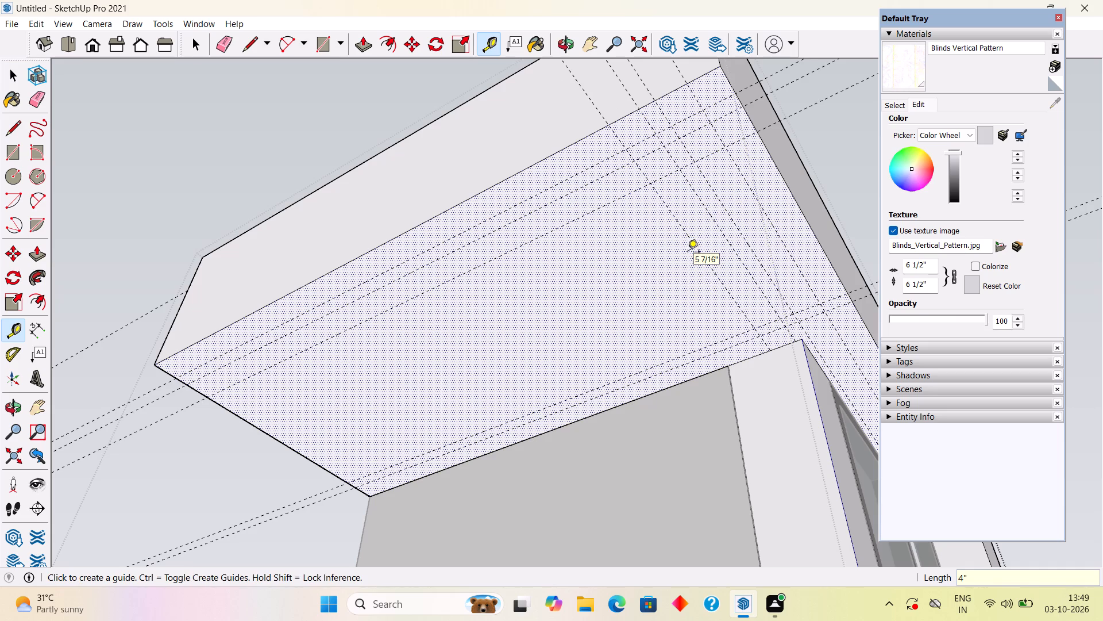
key(space)
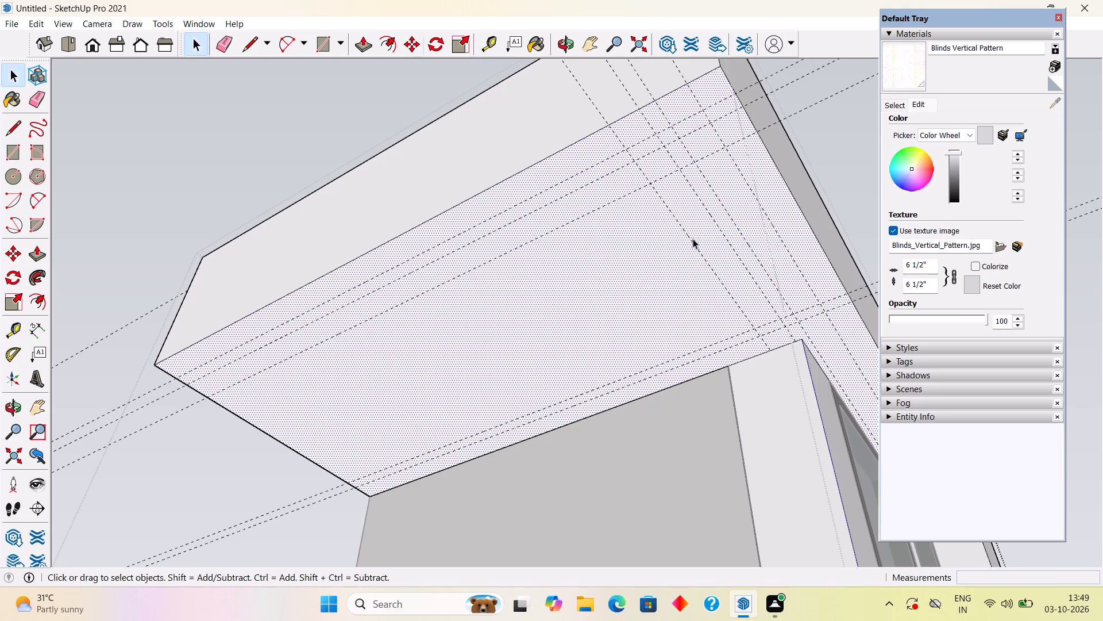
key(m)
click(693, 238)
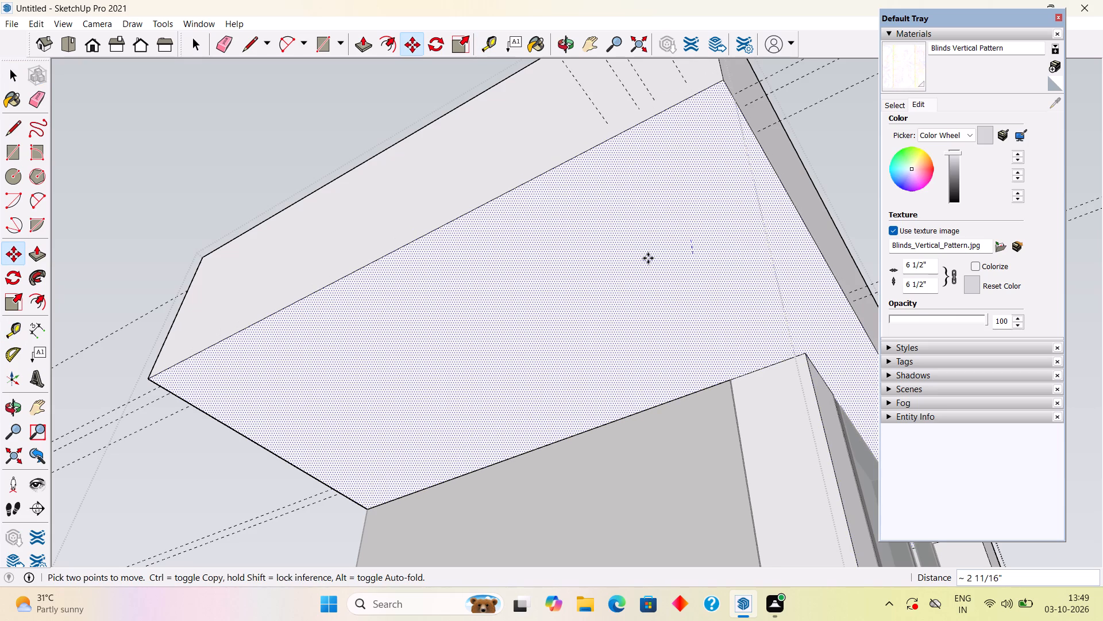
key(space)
Copy the rearmost guide parallel to the underside's front edge 8" further back along the overhang.
click(624, 147)
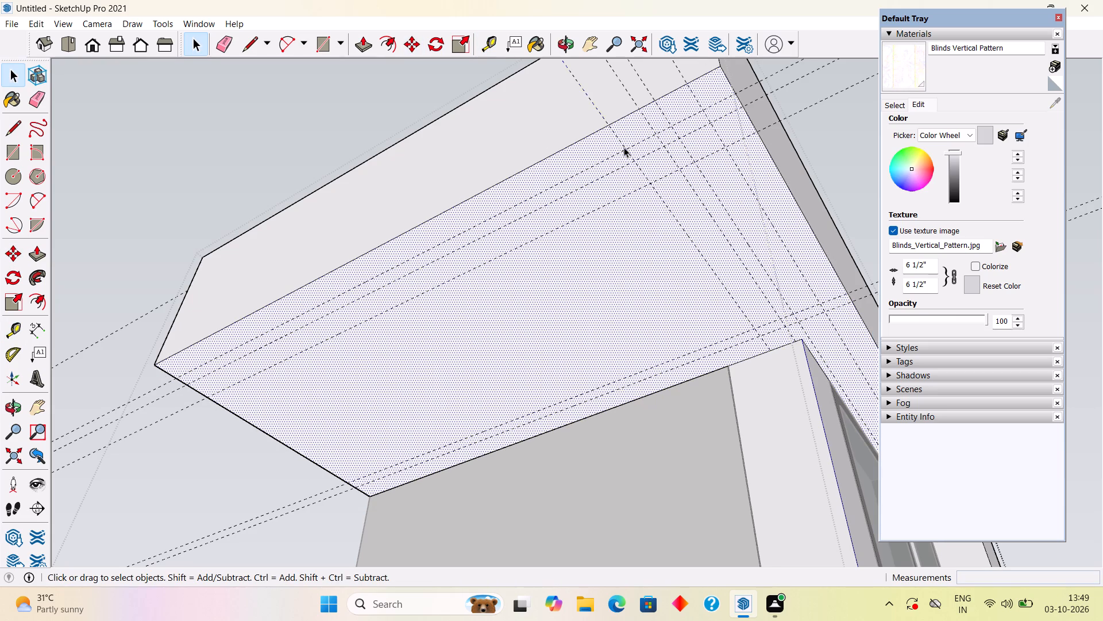
key(m)
click(624, 147)
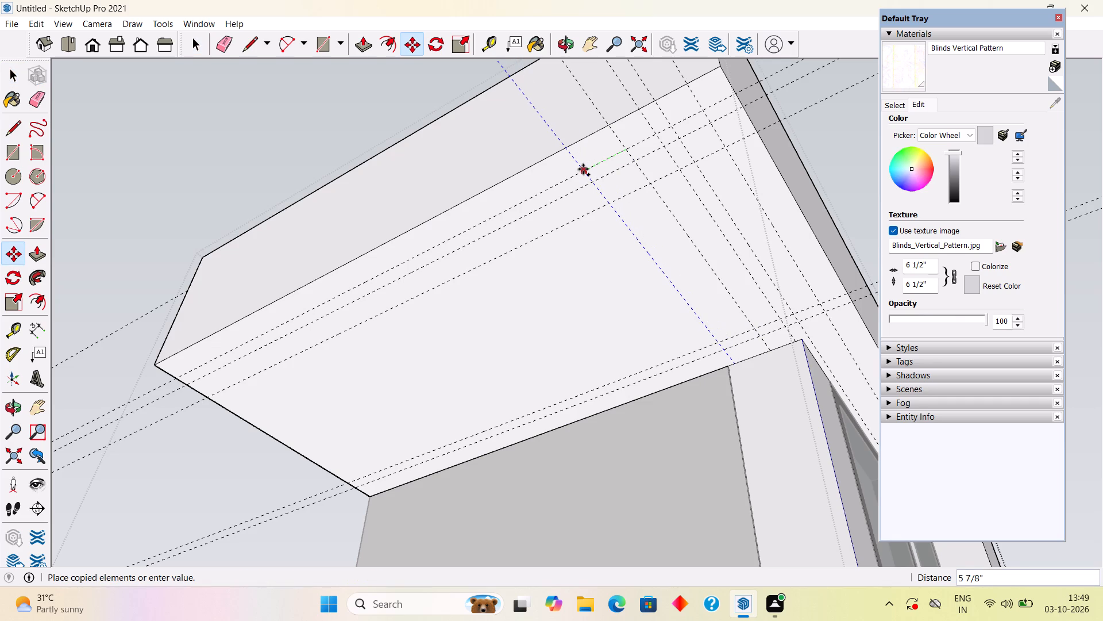
key(8)
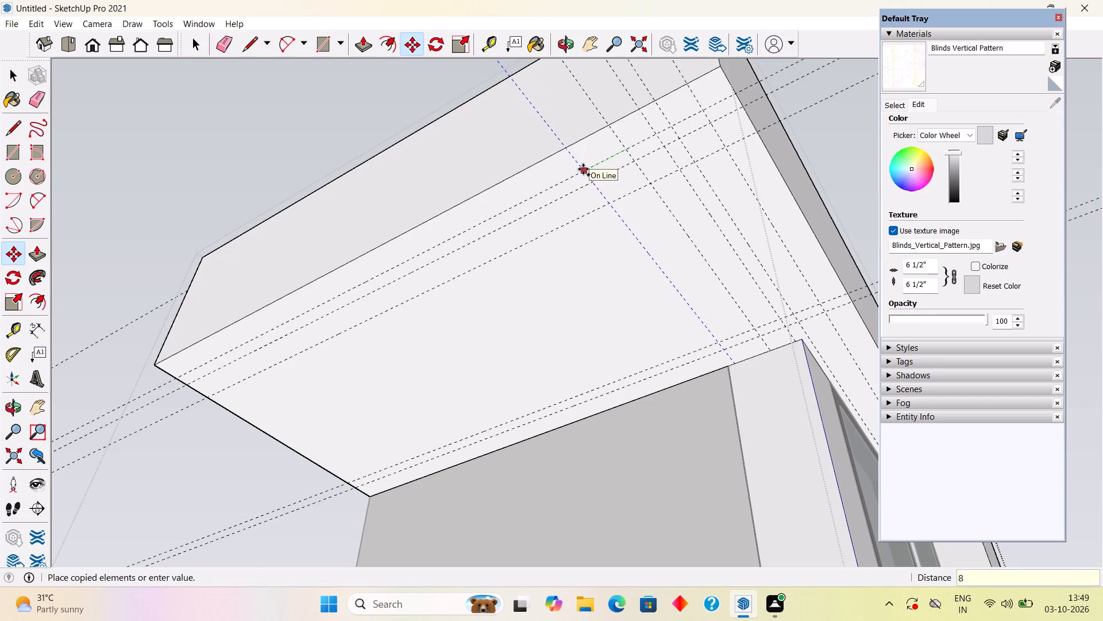
key(shift+quotedbl)
key(Return)
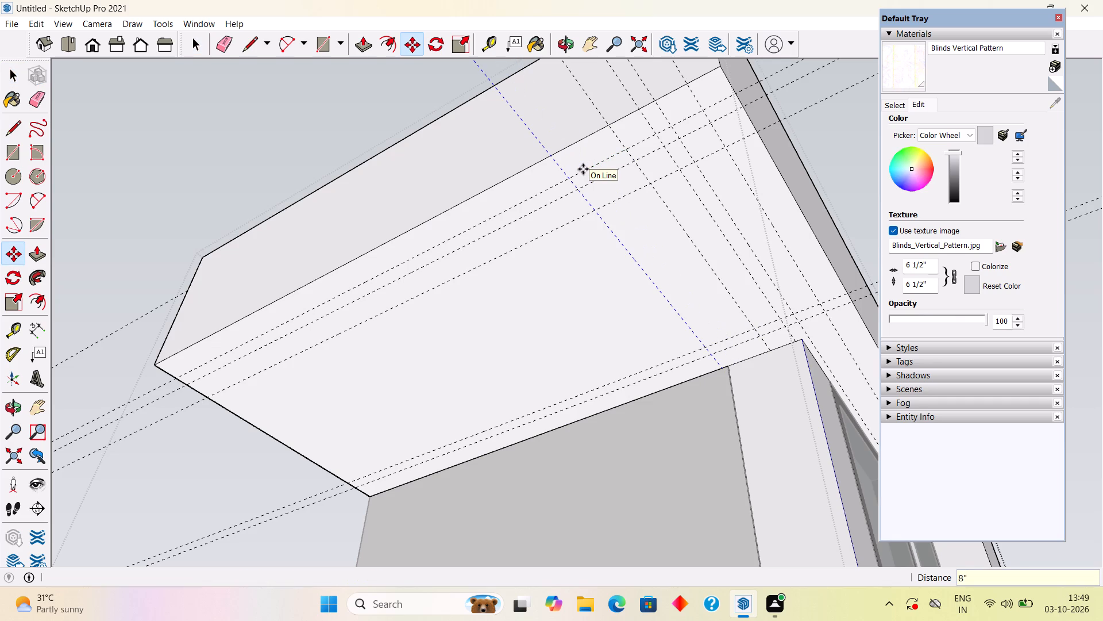
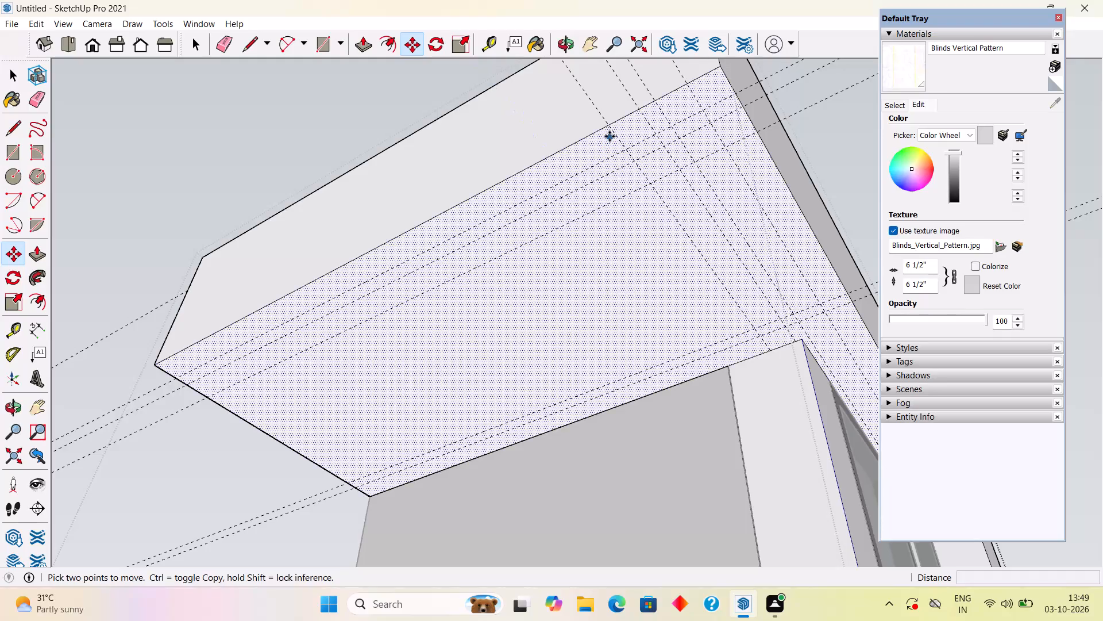
Array the rearmost guide parallel to the underside's front edge into 20 copies spaced 4" apart along the overhang.
key(space)
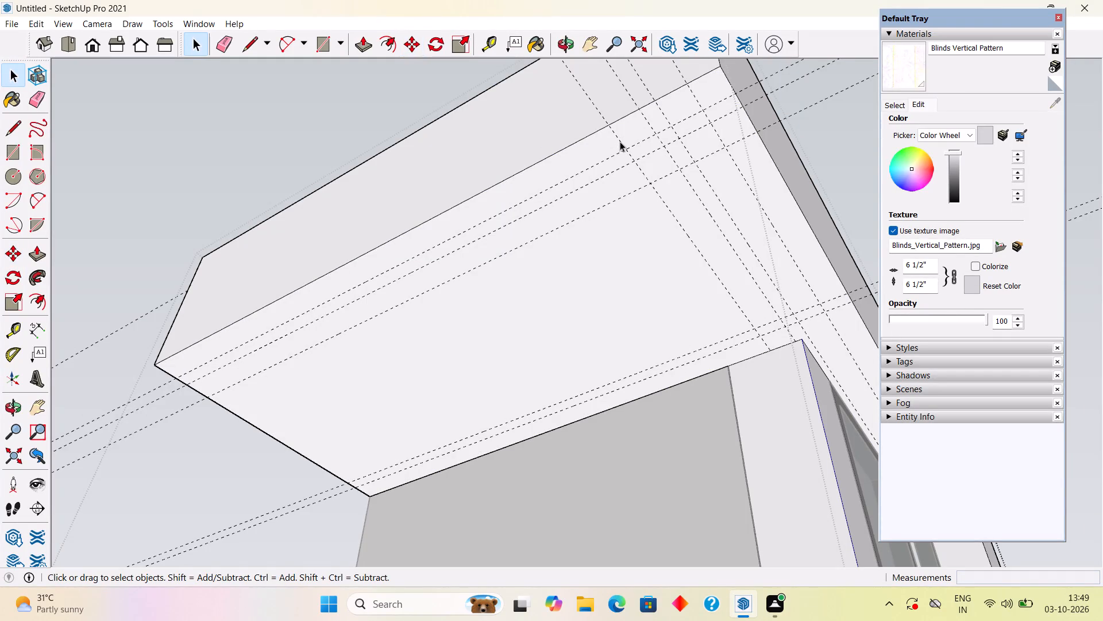
click(620, 142)
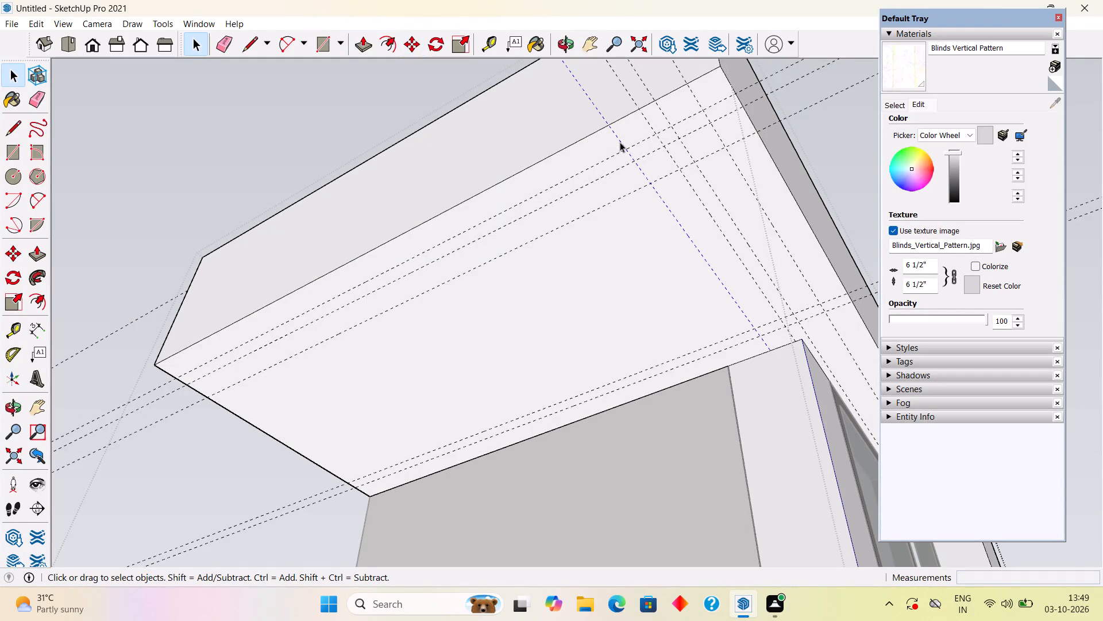
key(m)
click(620, 142)
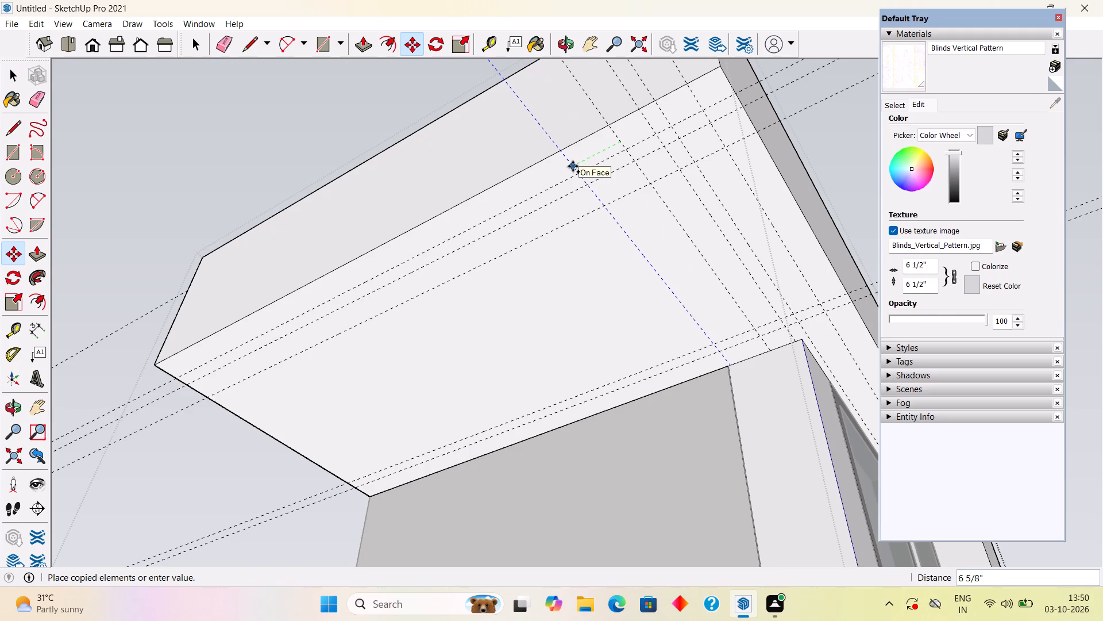
text(4")
key(Return)
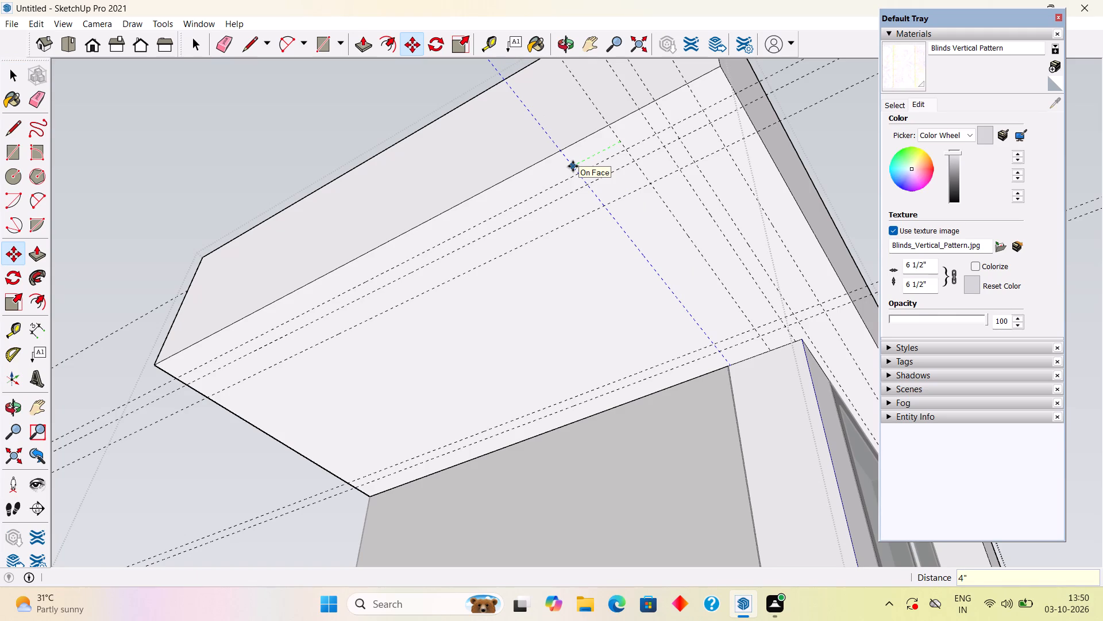
text(x20)
key(Return)
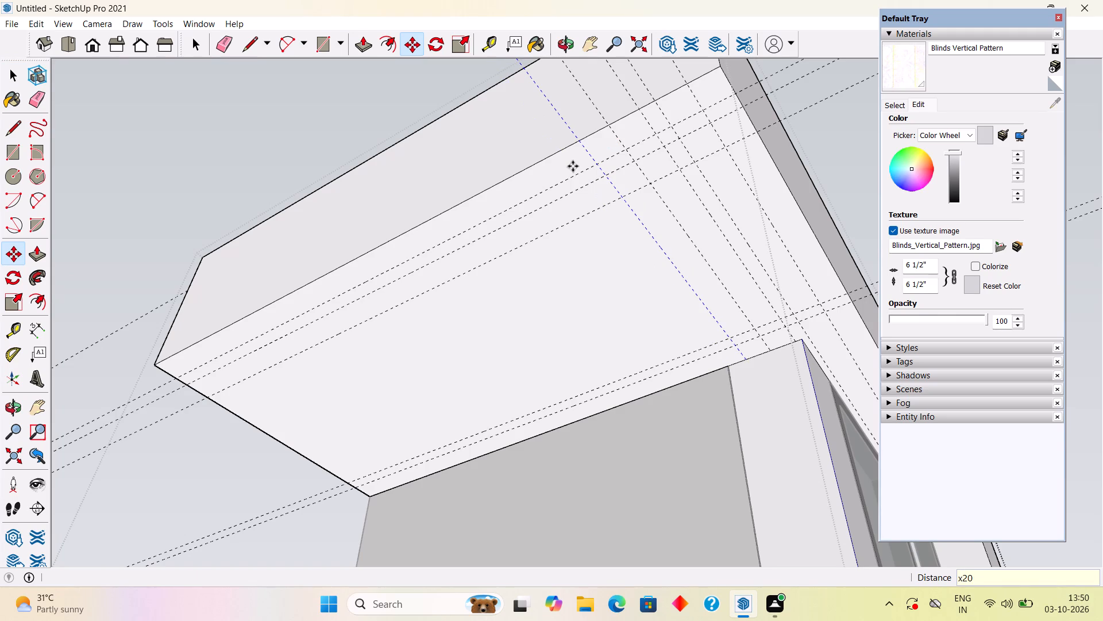
key(space)
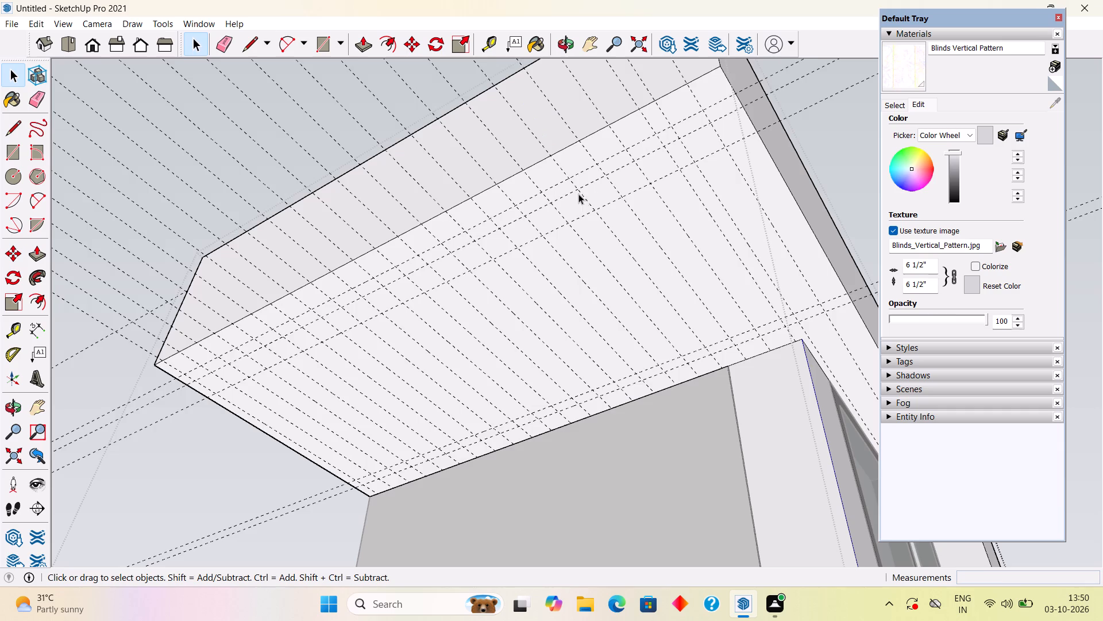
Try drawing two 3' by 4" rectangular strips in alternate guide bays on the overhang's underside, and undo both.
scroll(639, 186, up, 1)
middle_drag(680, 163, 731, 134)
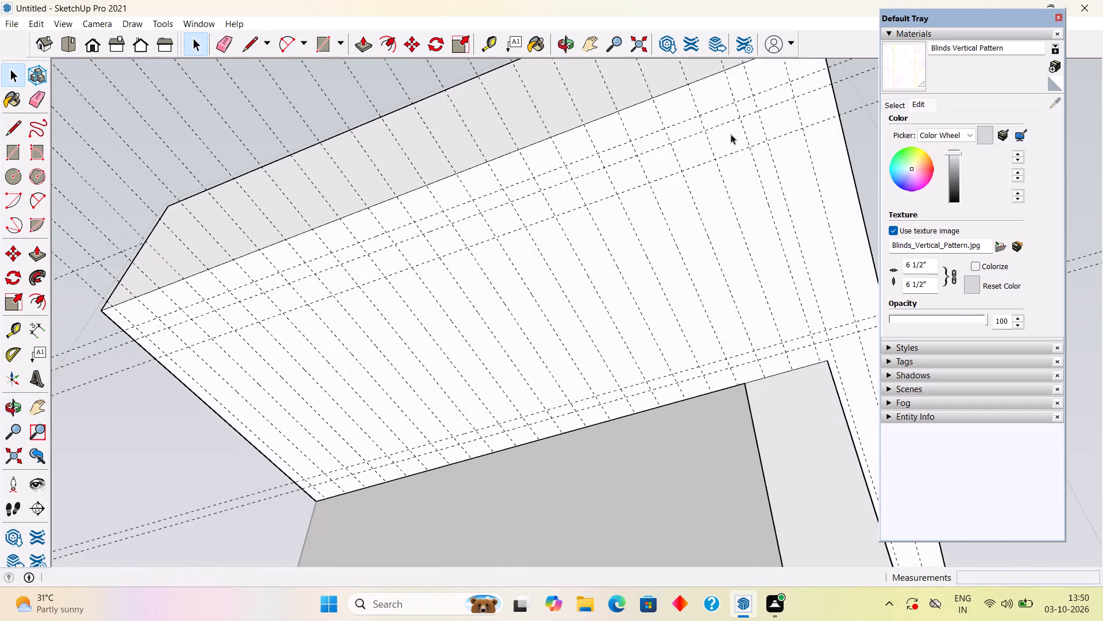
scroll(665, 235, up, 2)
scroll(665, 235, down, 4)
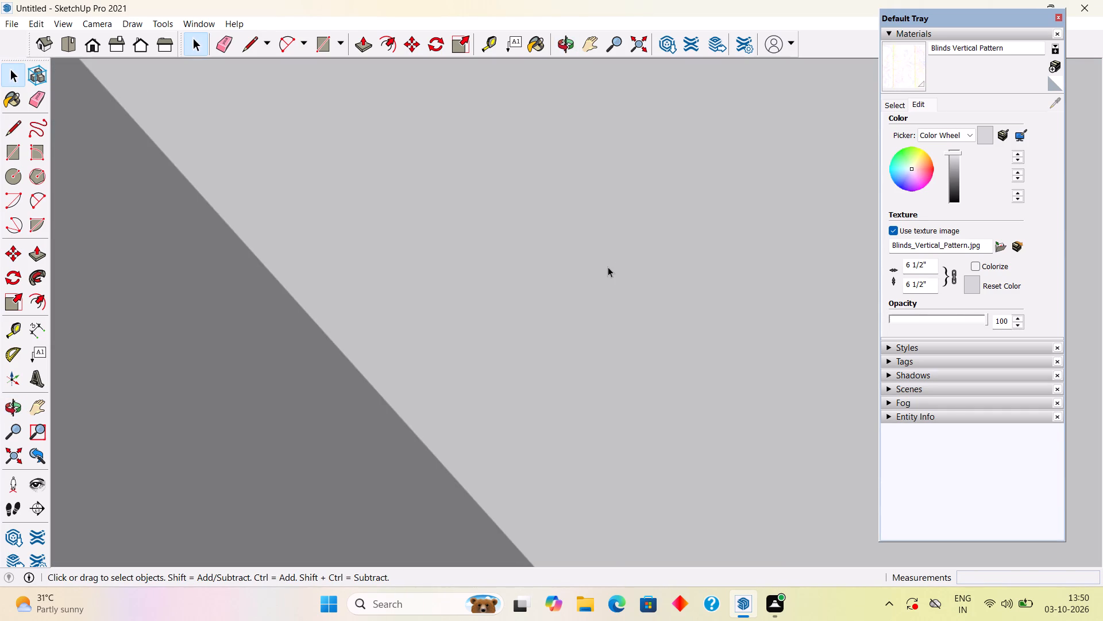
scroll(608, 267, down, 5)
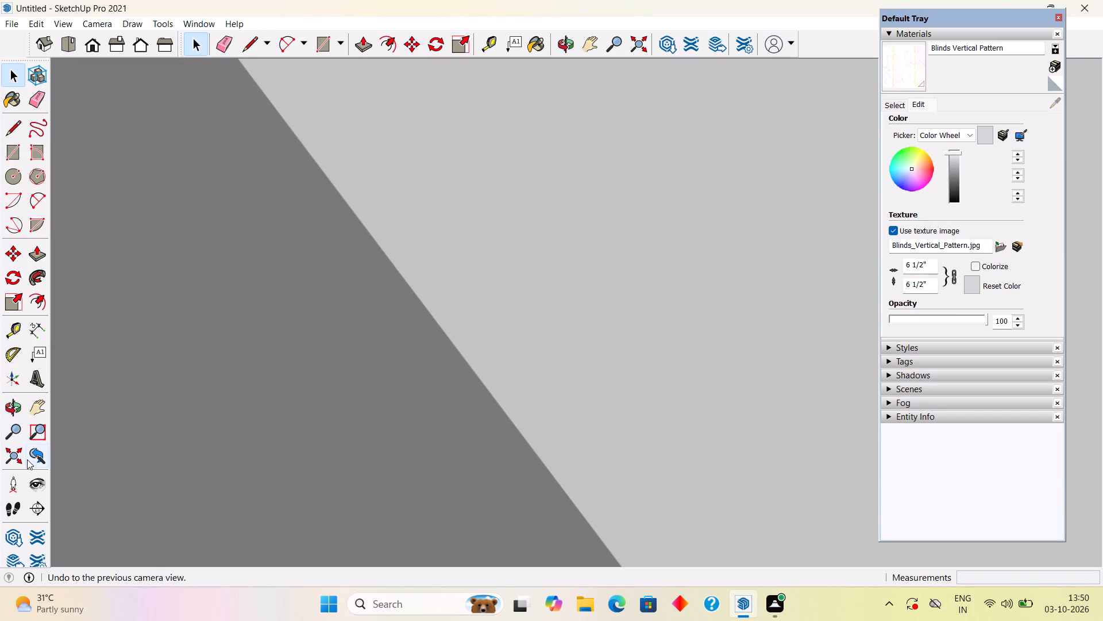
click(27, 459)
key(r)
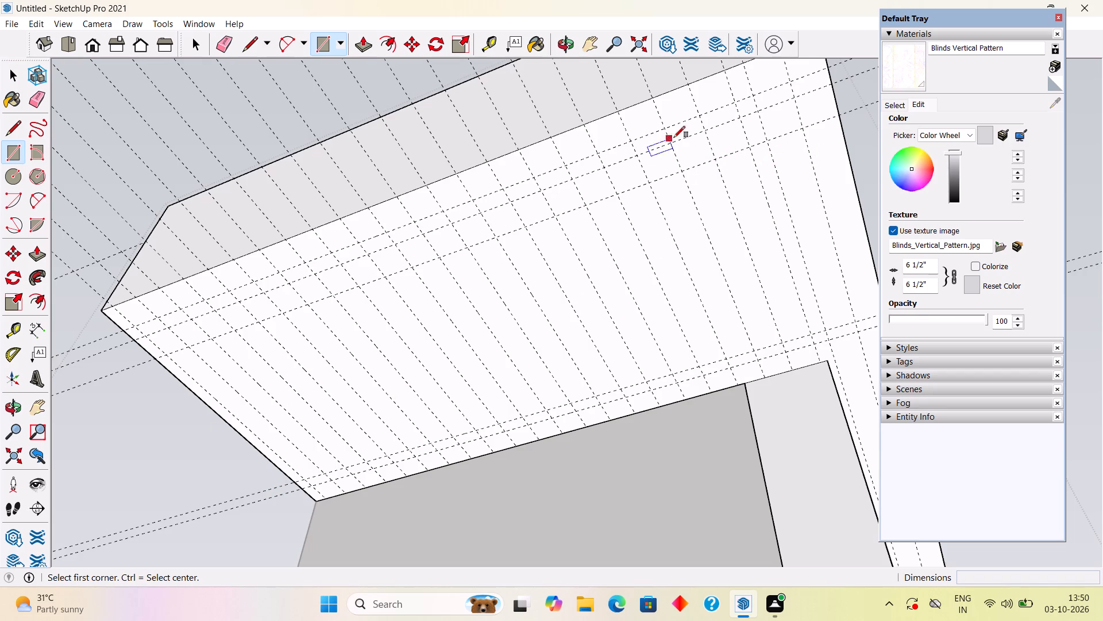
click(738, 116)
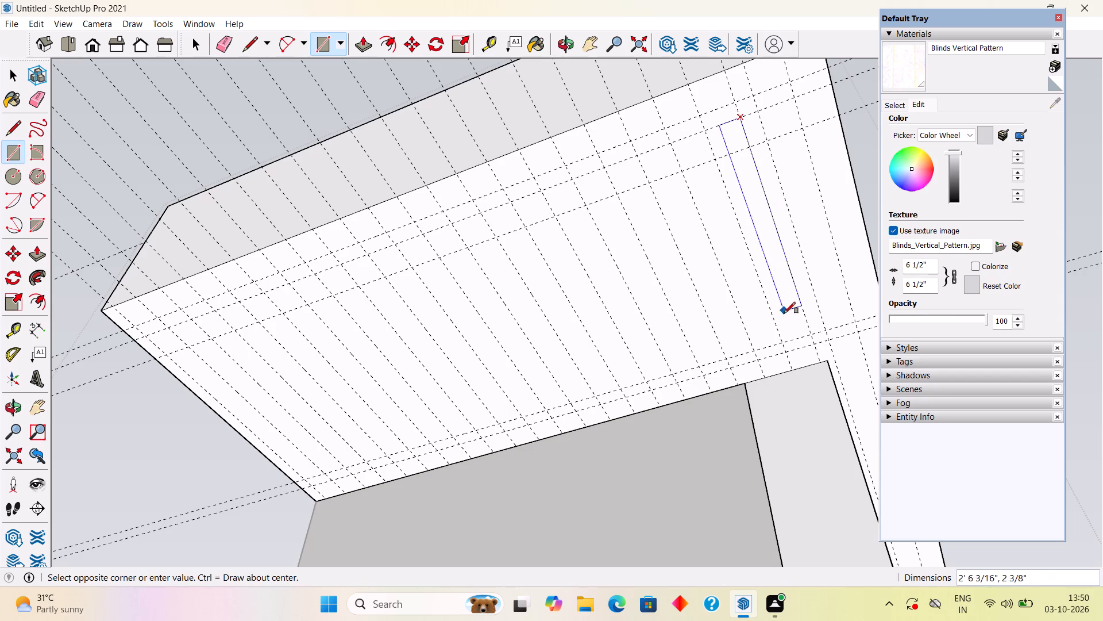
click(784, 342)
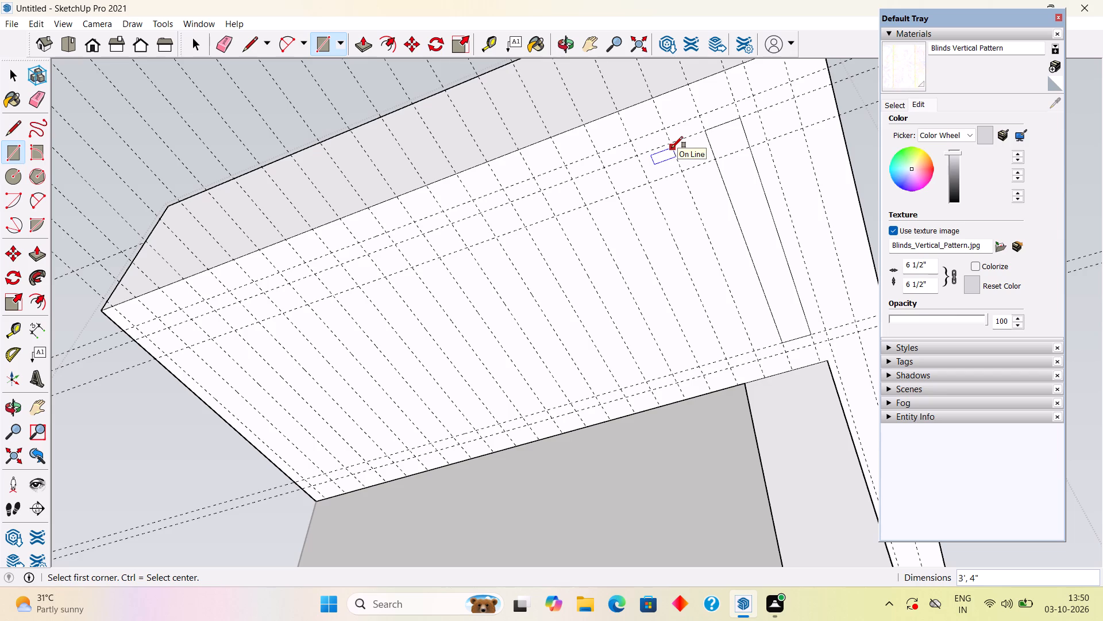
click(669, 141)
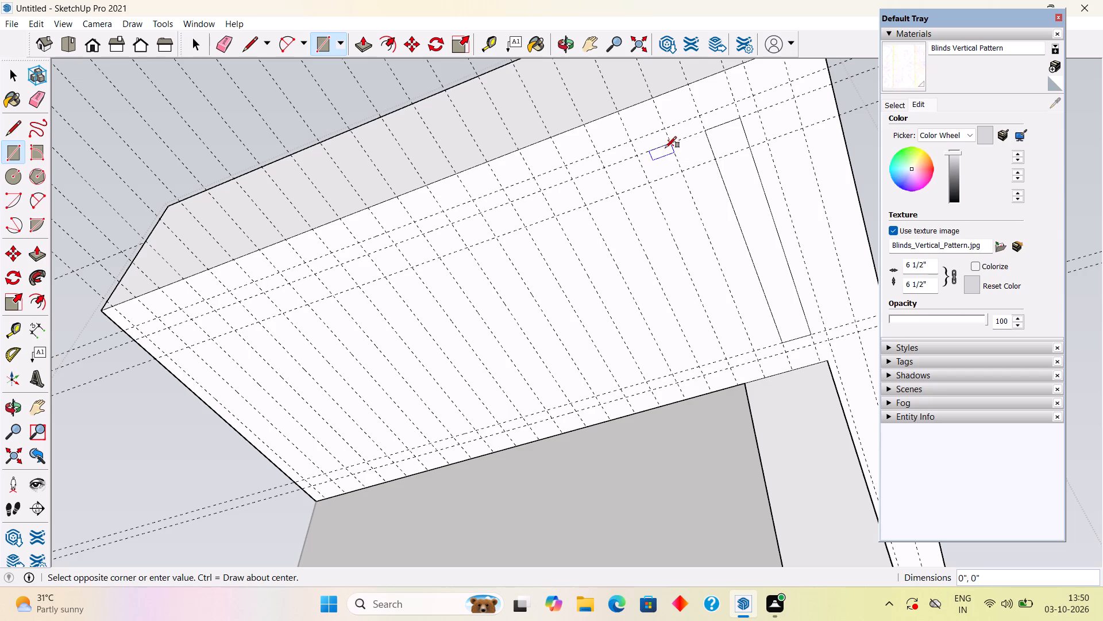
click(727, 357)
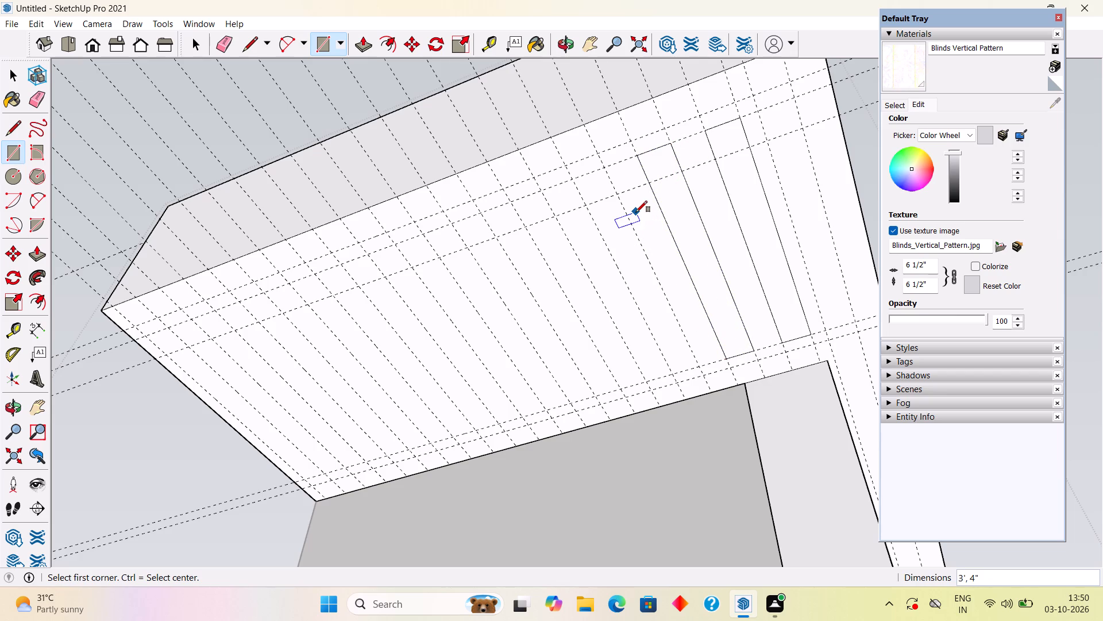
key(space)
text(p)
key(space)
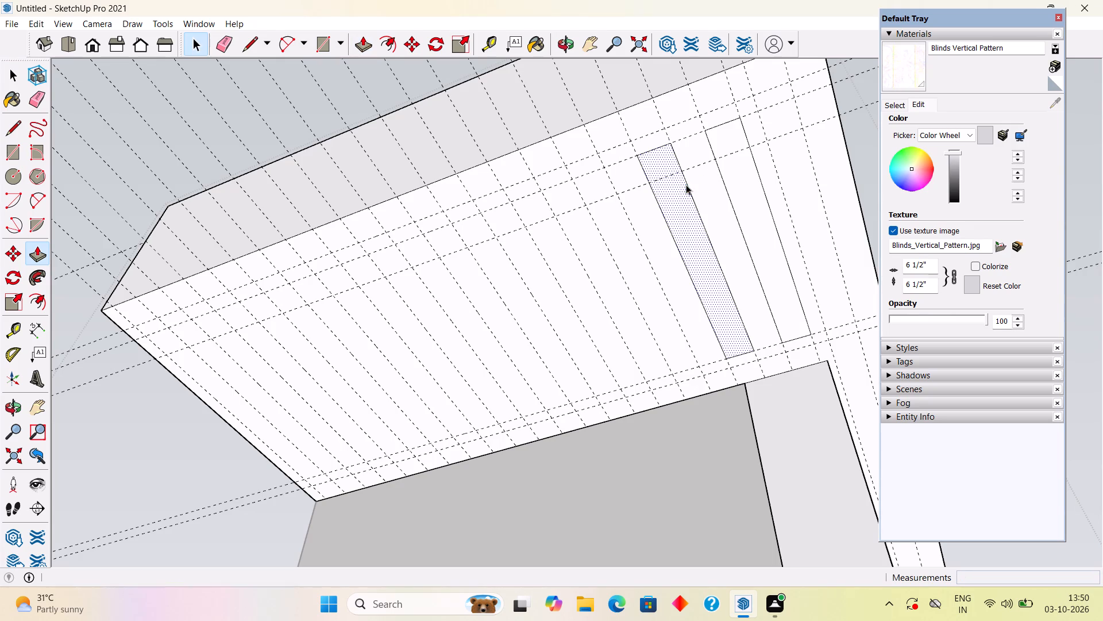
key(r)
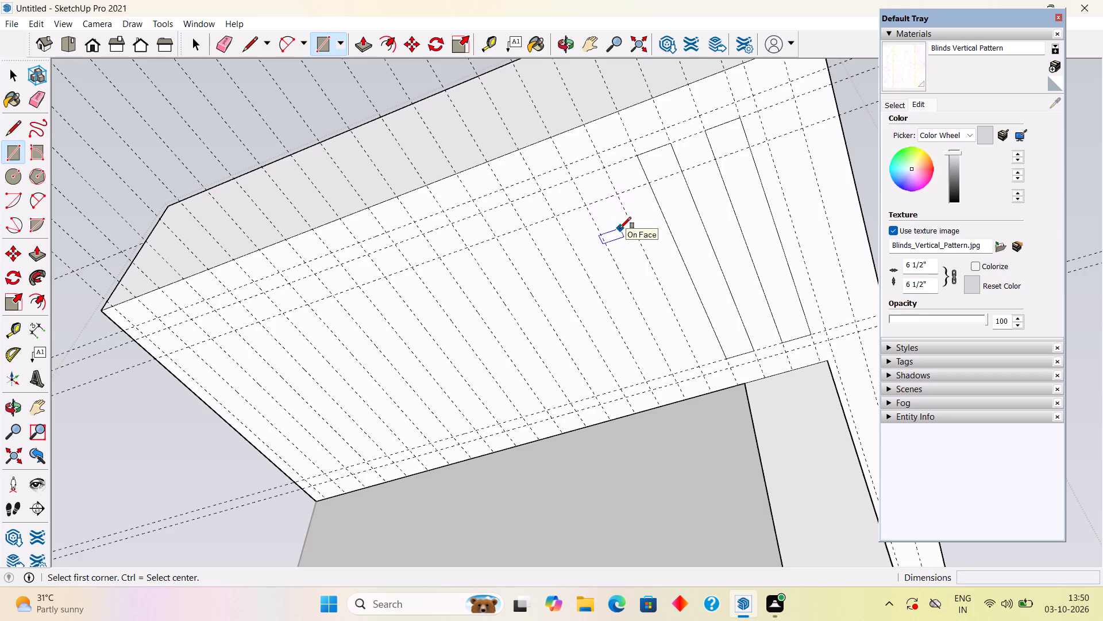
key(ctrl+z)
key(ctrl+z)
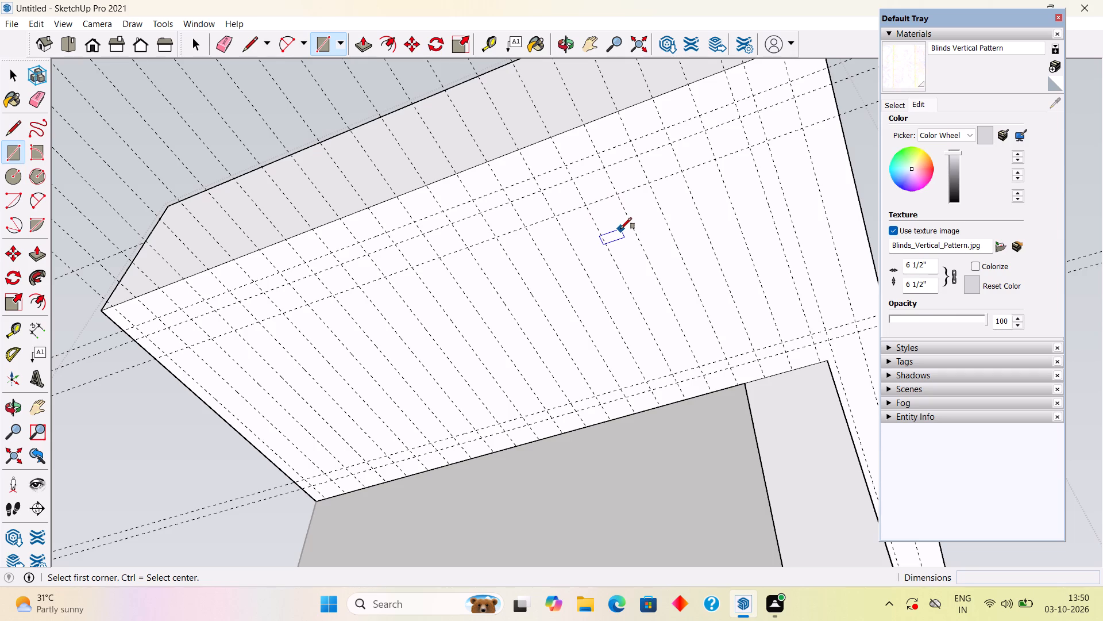
Draw four 2' 8" by 4" rectangles in alternate guide bays on the underside, starting at the bay nearest the front edge.
click(749, 148)
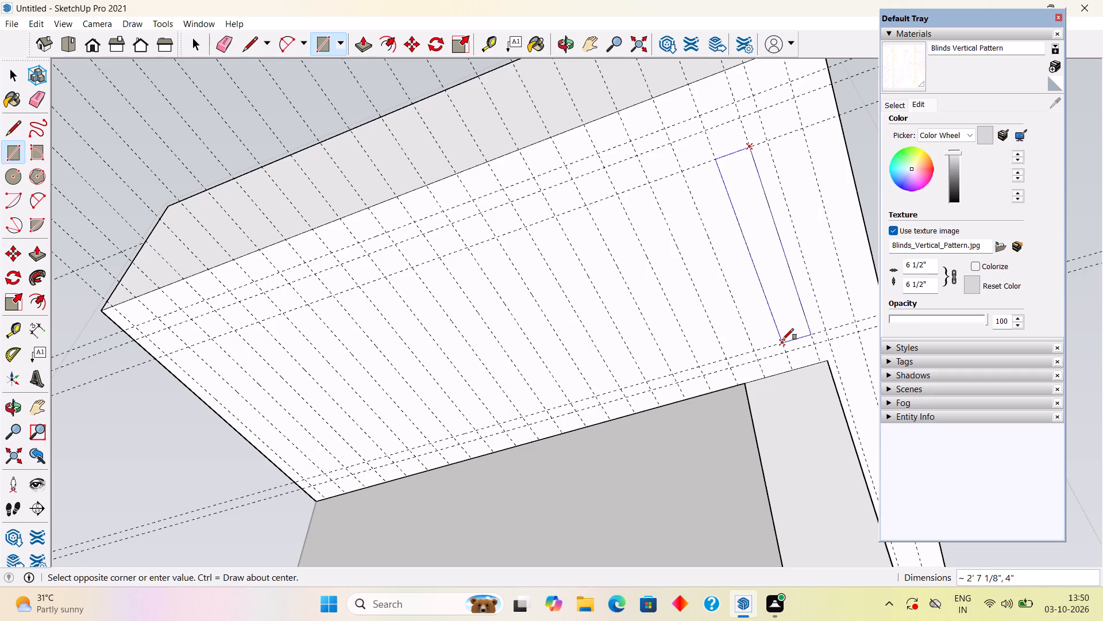
click(782, 340)
click(687, 171)
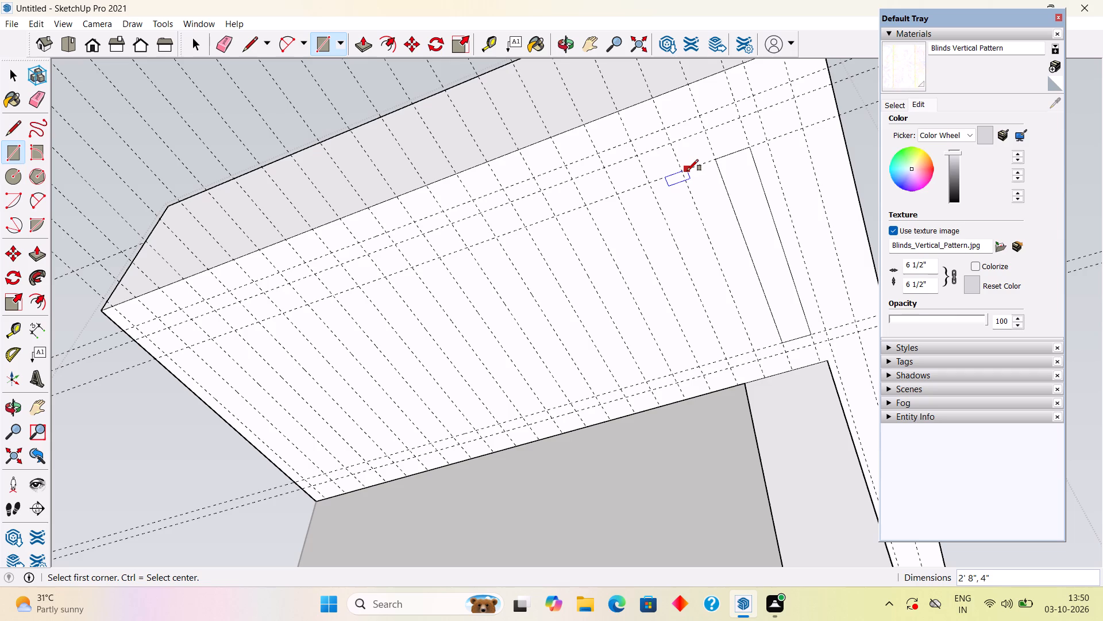
key(space)
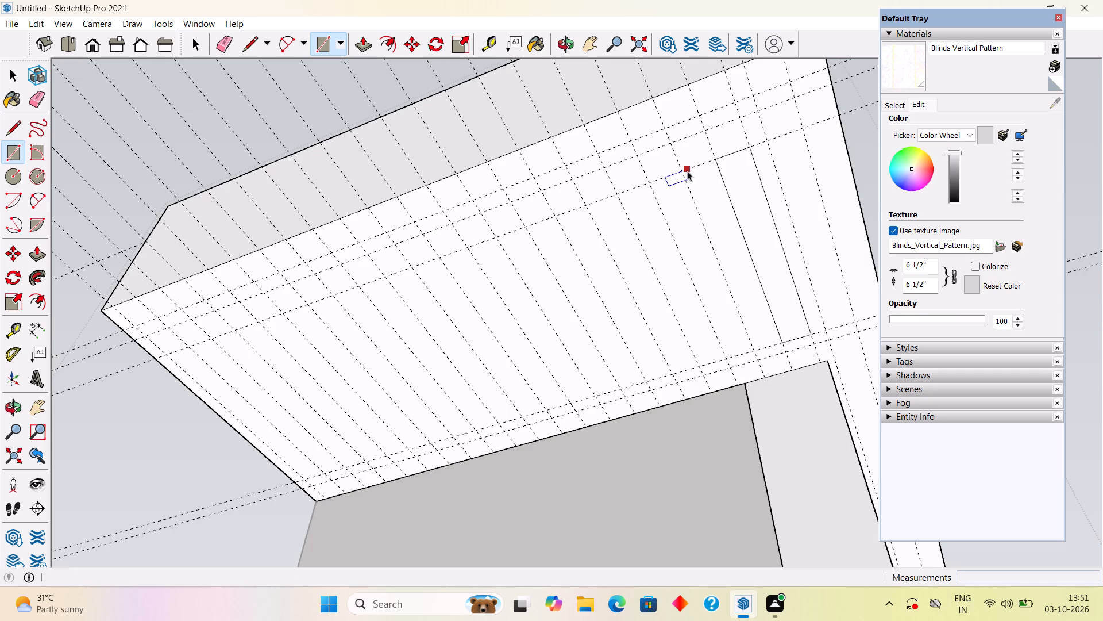
key(r)
click(684, 169)
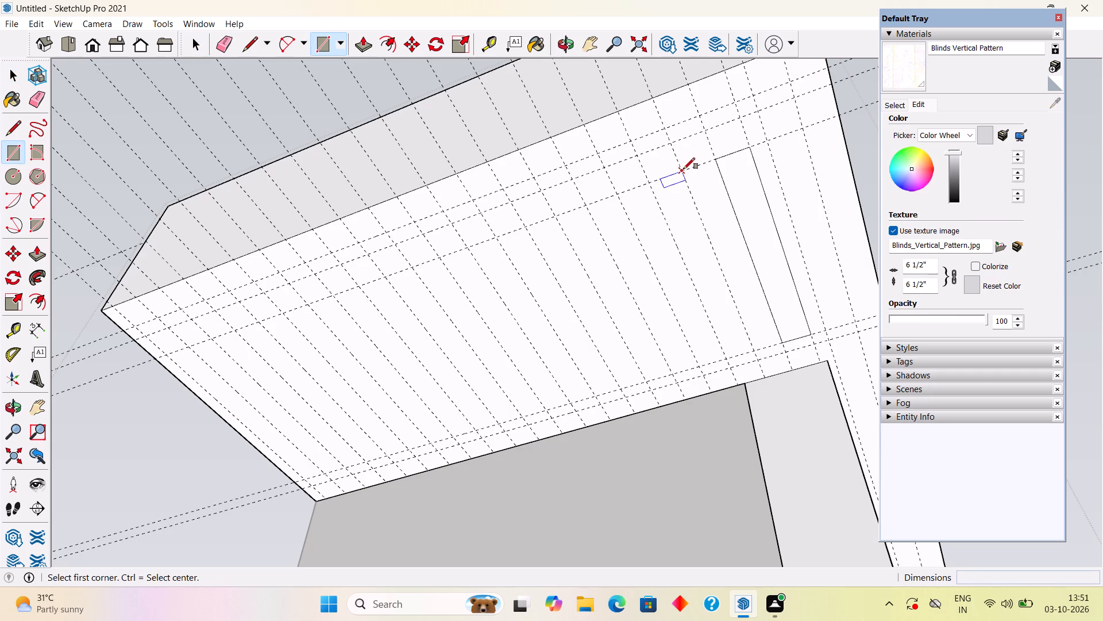
click(729, 359)
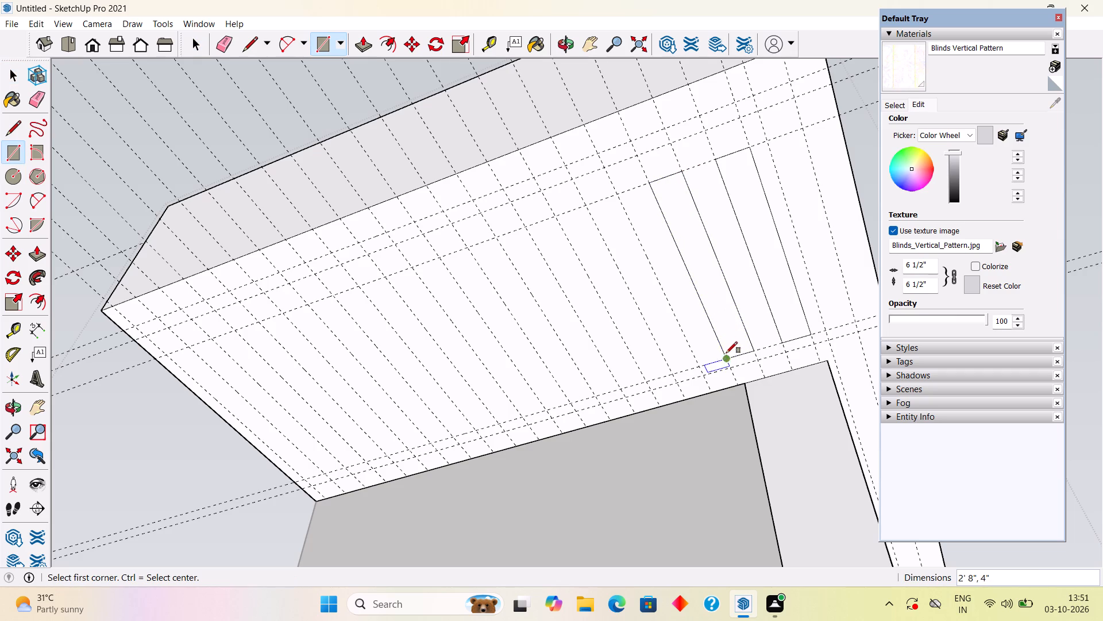
click(614, 194)
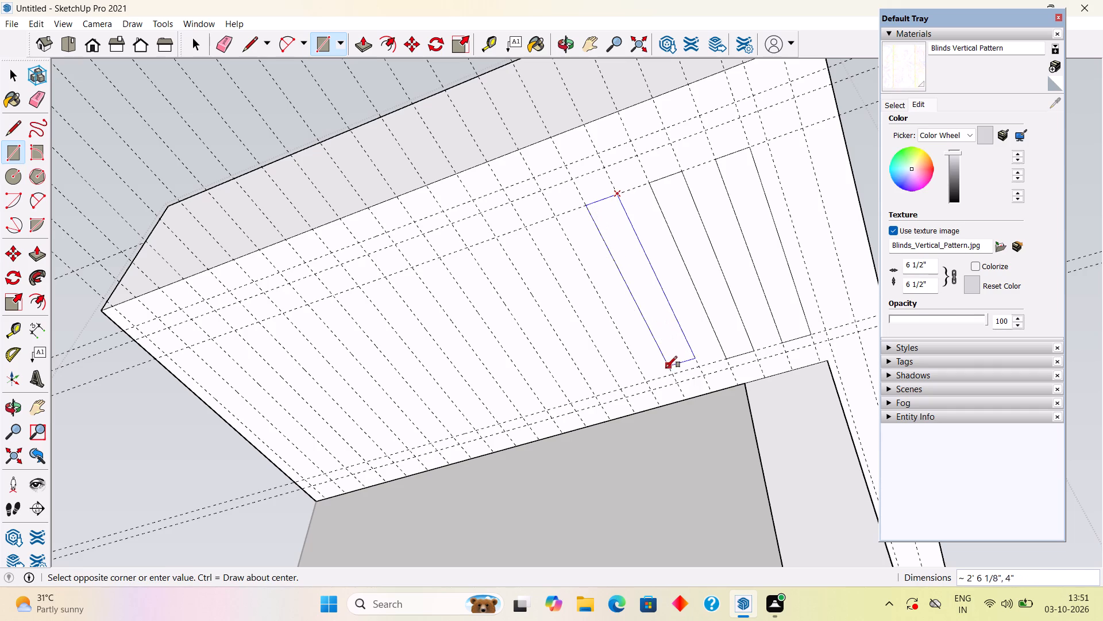
click(671, 377)
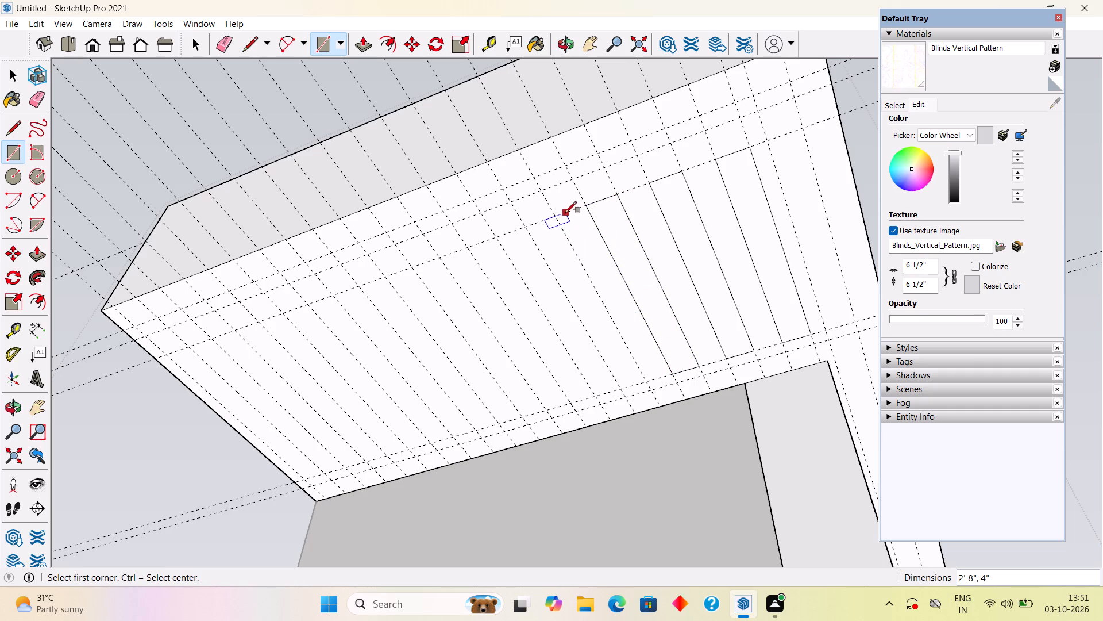
click(557, 217)
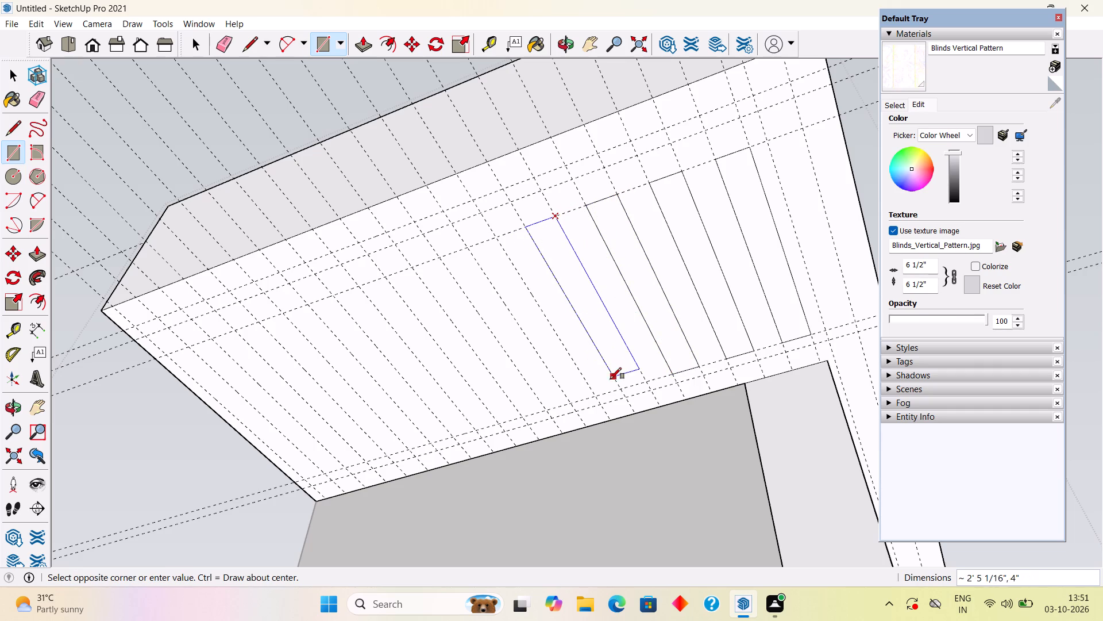
click(619, 389)
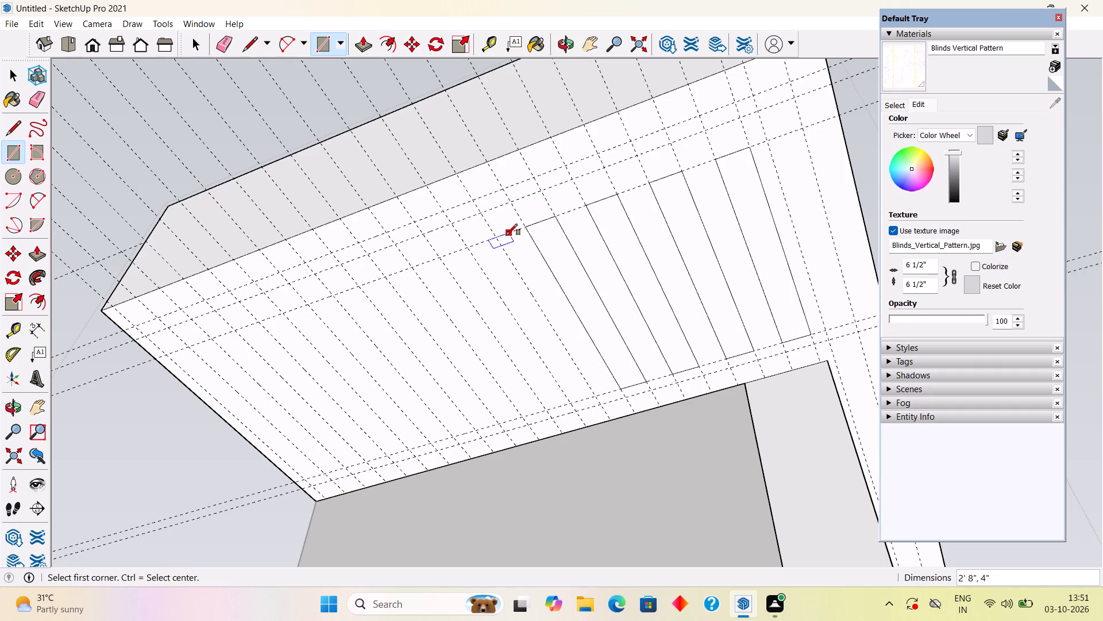
Draw seven more 2' 8" by 4" rectangles in alternate guide bays on the underside, continuing back to the far end of the overhang.
click(499, 239)
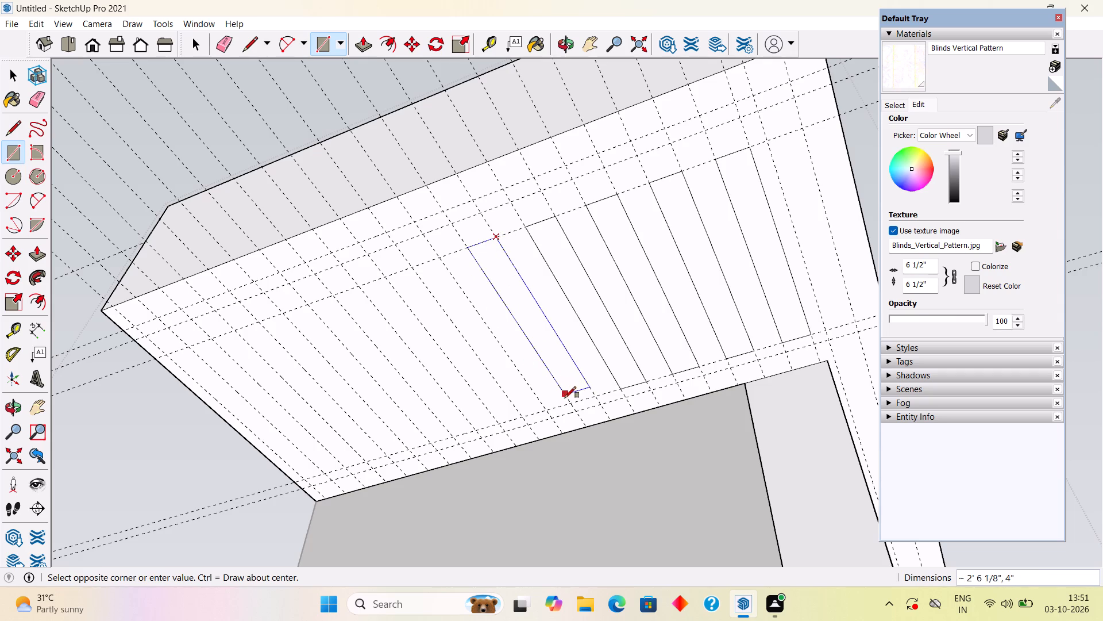
click(569, 404)
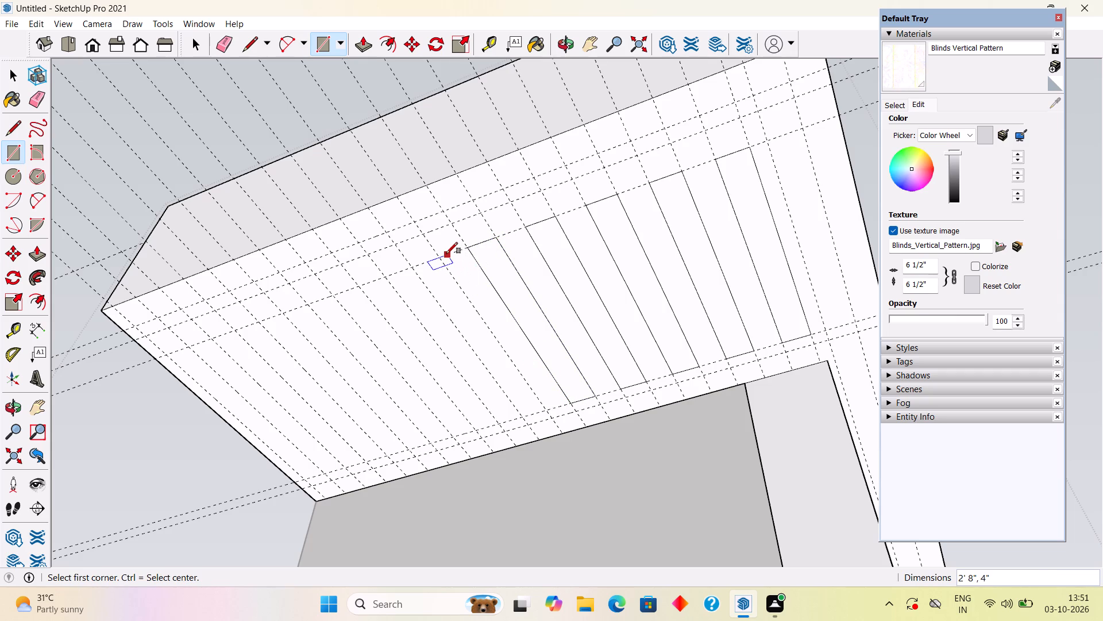
click(440, 259)
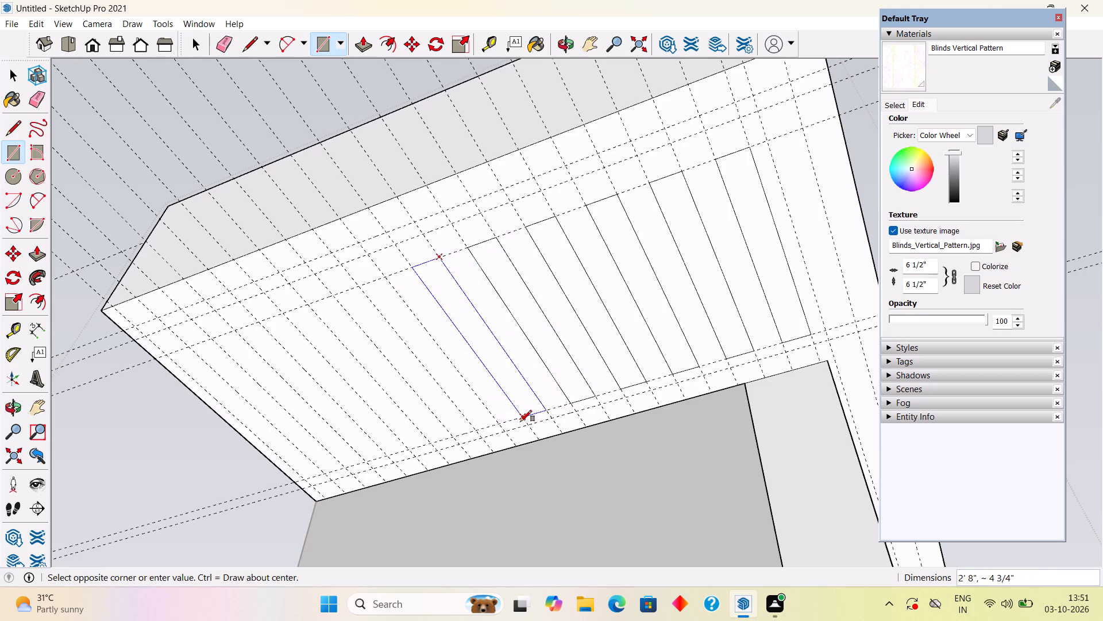
click(520, 421)
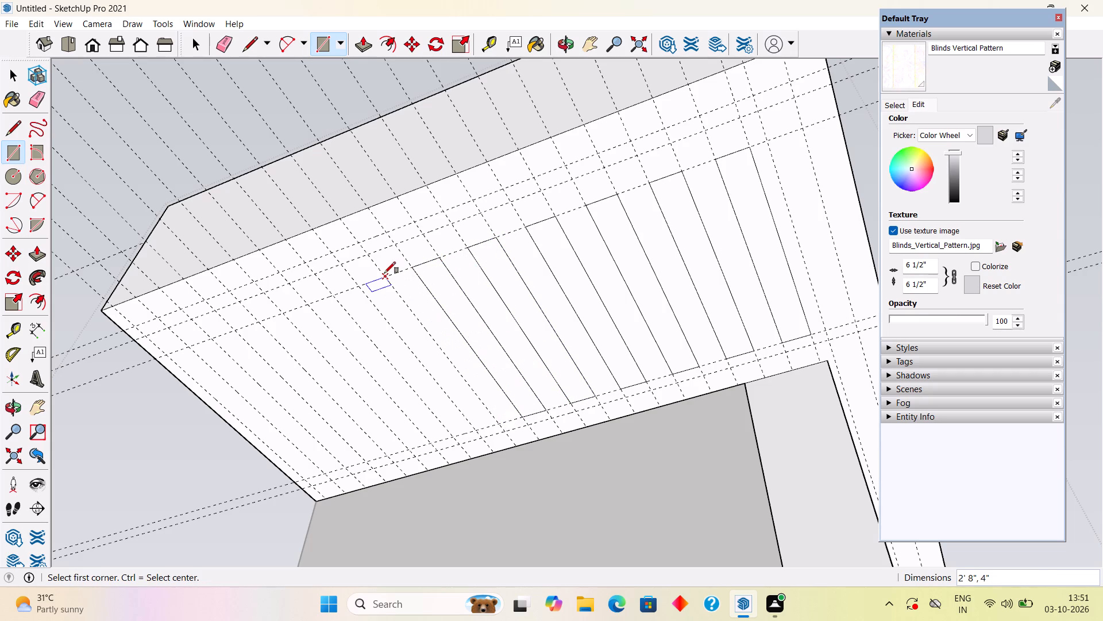
click(384, 273)
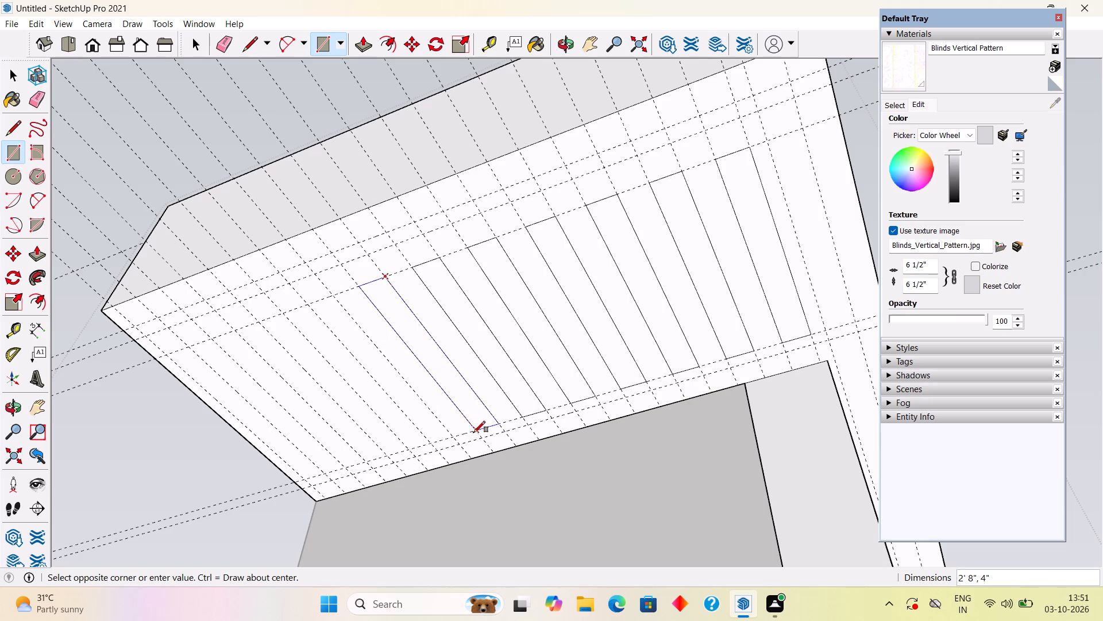
click(474, 432)
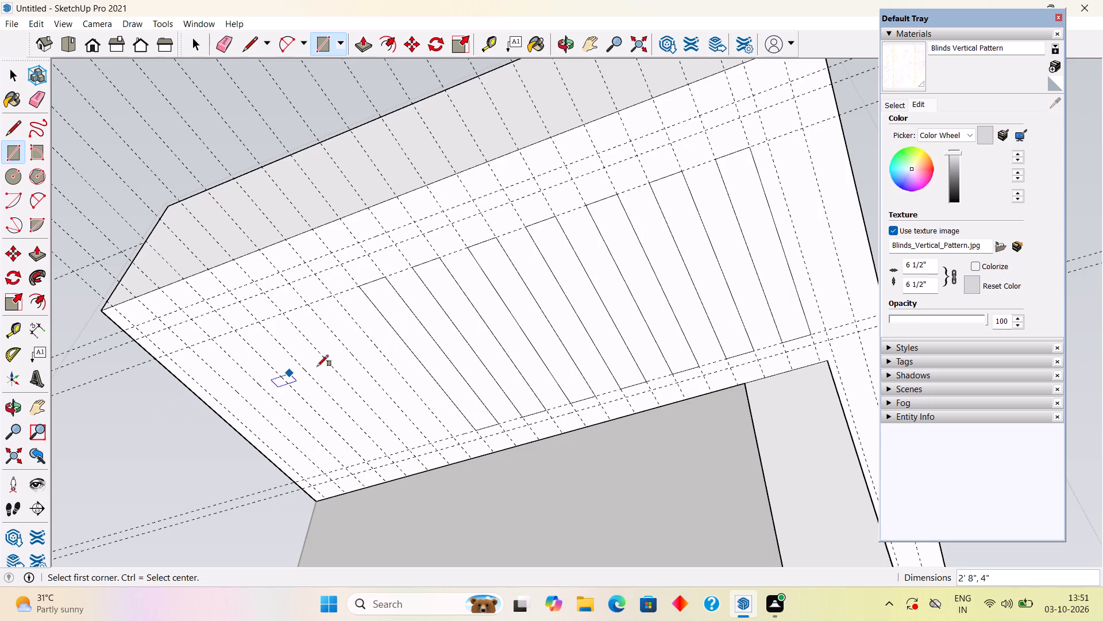
click(337, 297)
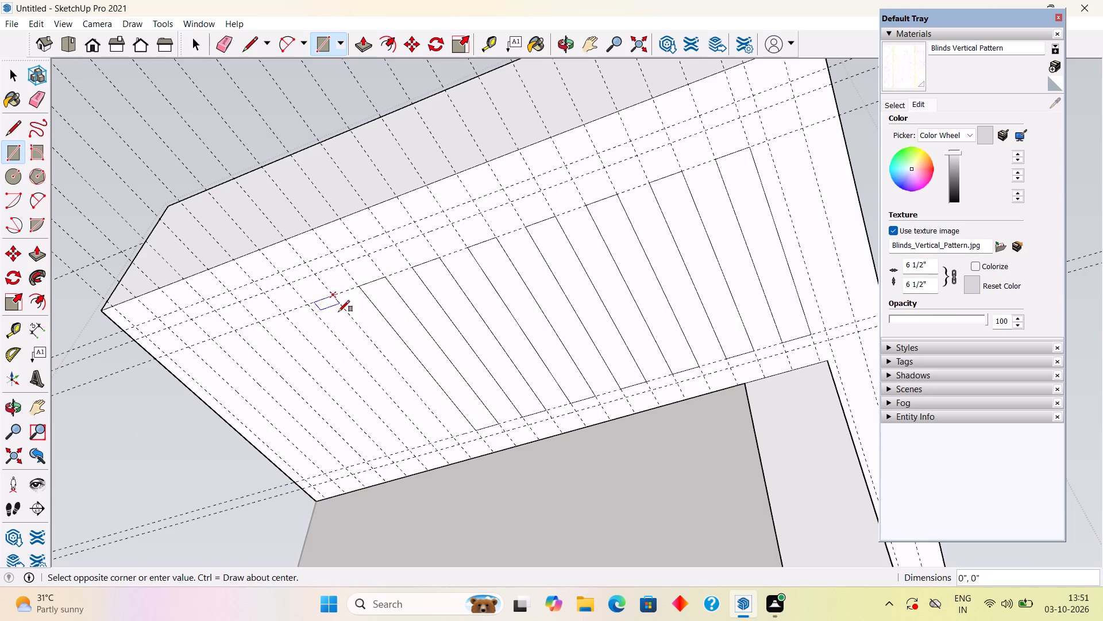
click(431, 445)
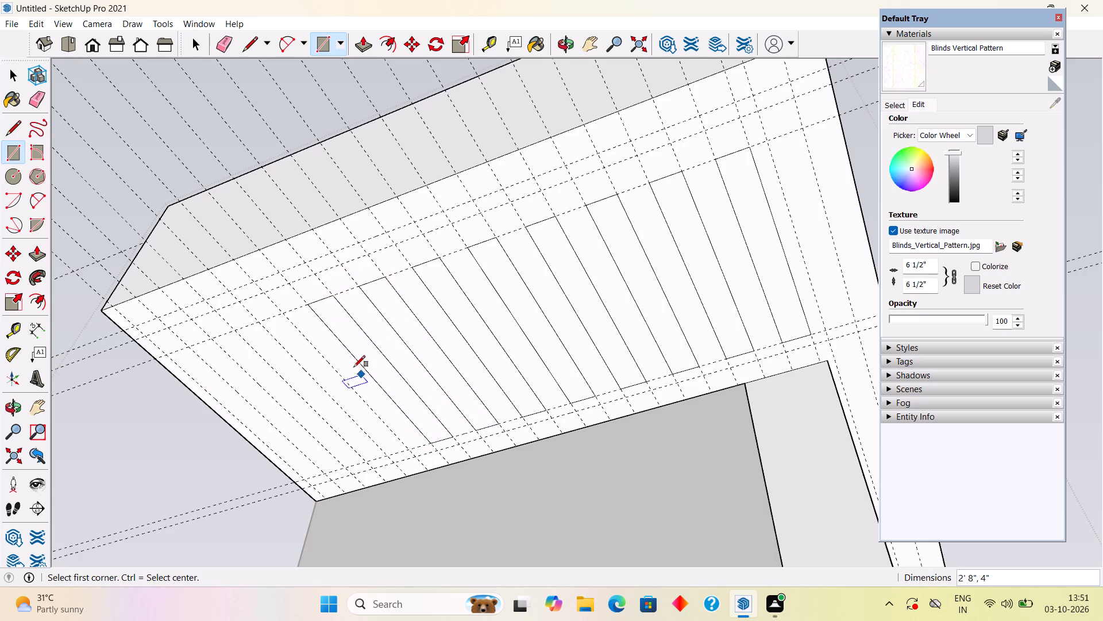
click(282, 316)
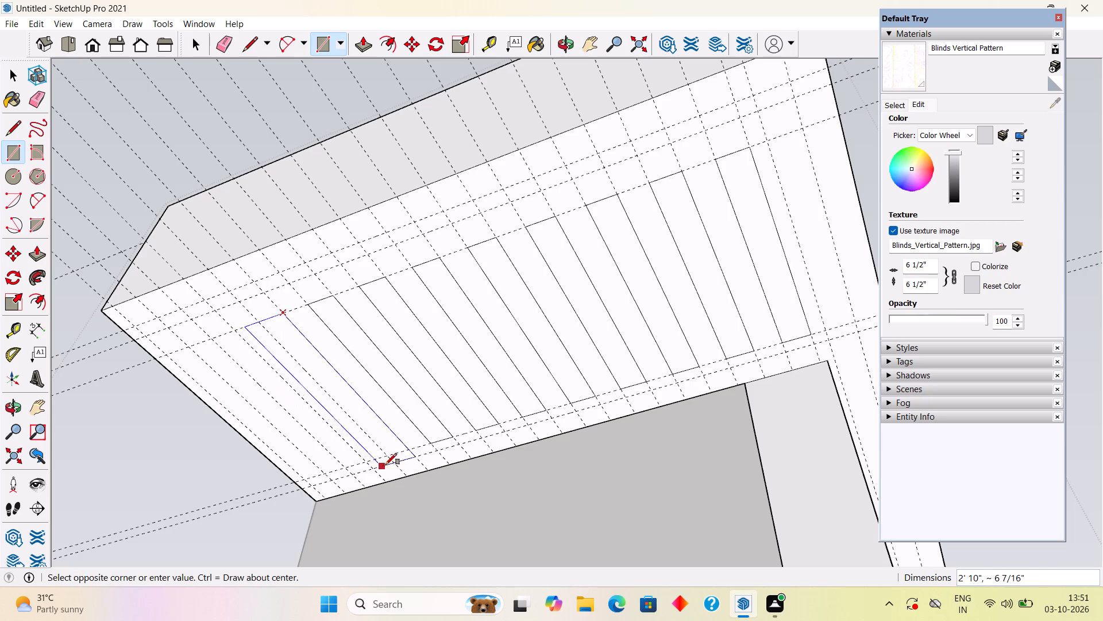
click(391, 456)
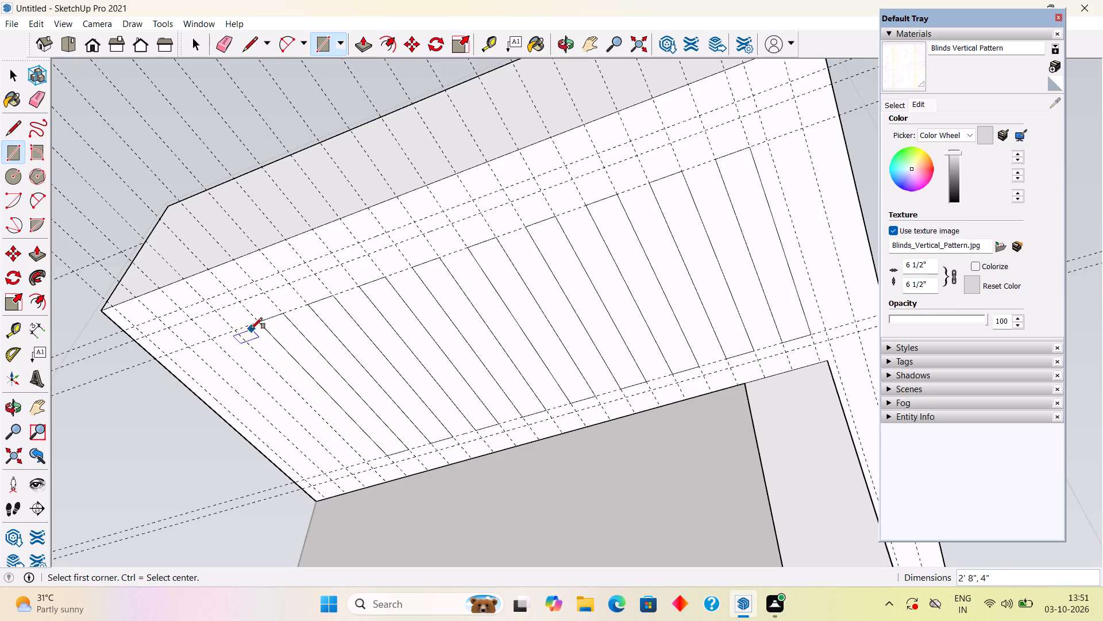
click(237, 329)
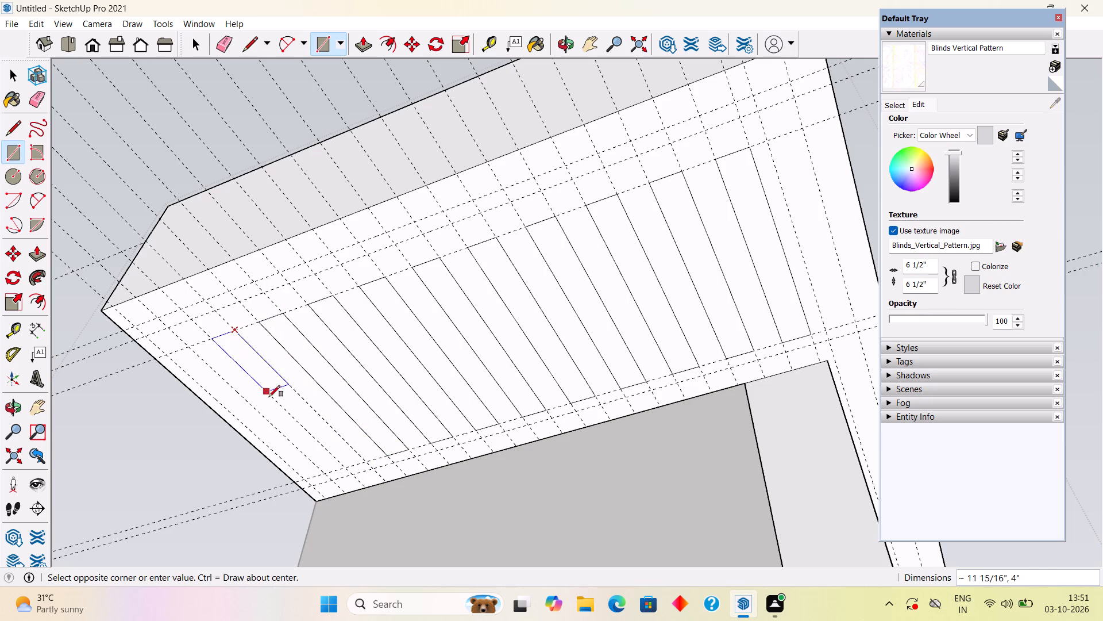
click(345, 469)
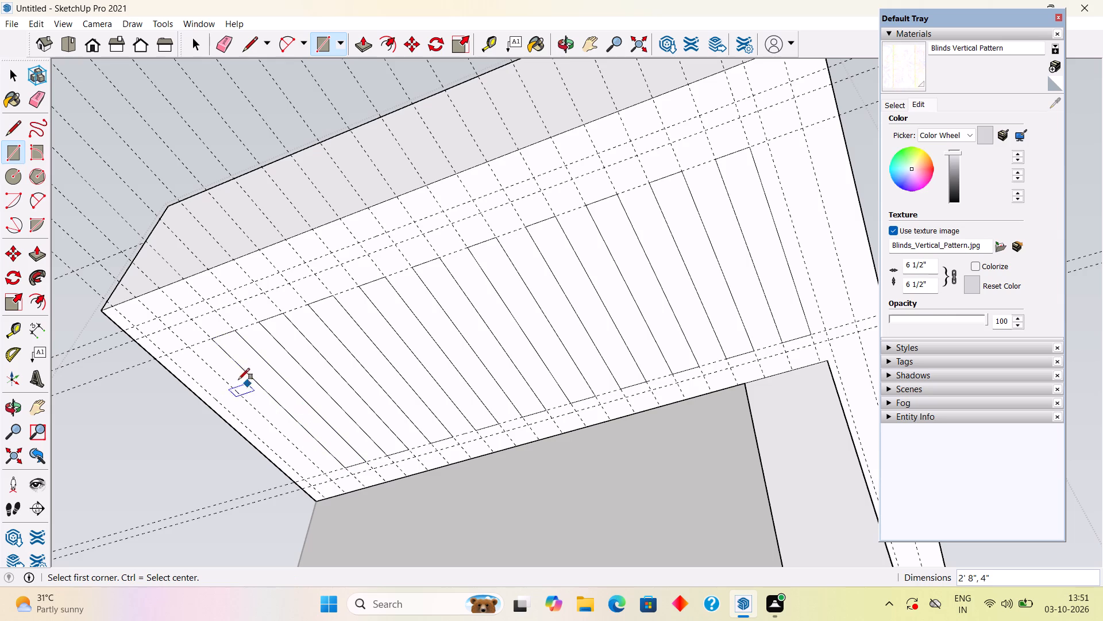
click(191, 344)
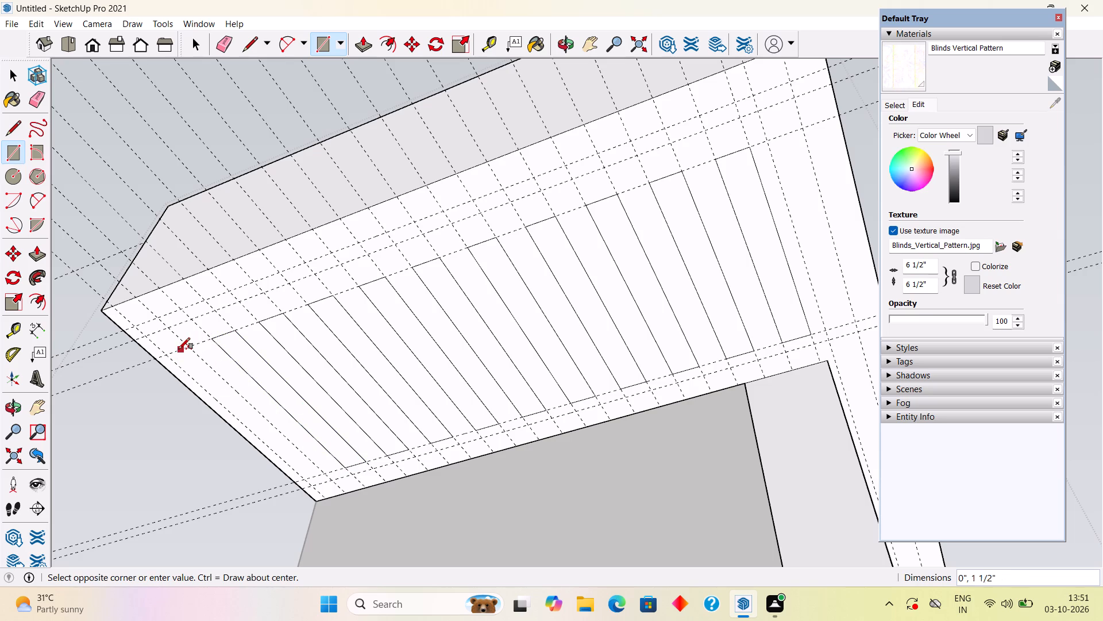
click(306, 478)
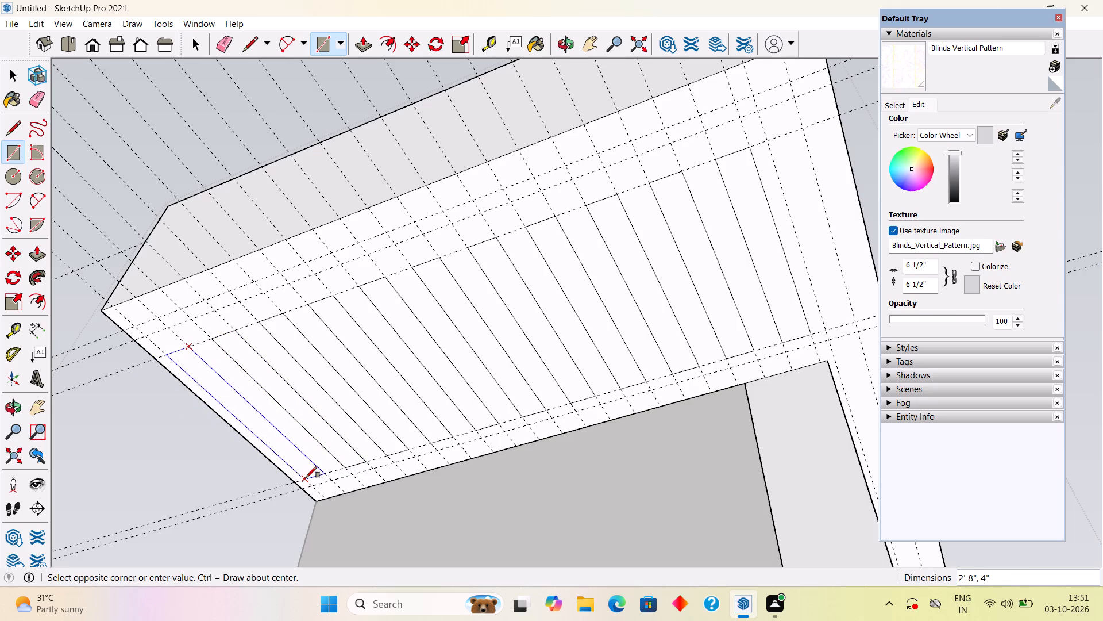
key(space)
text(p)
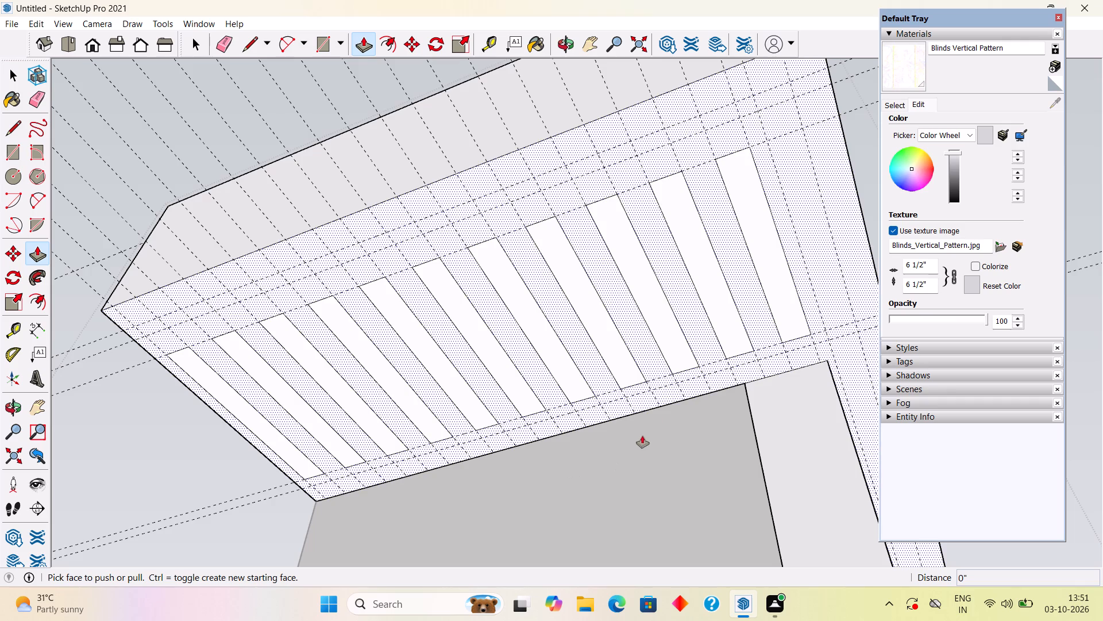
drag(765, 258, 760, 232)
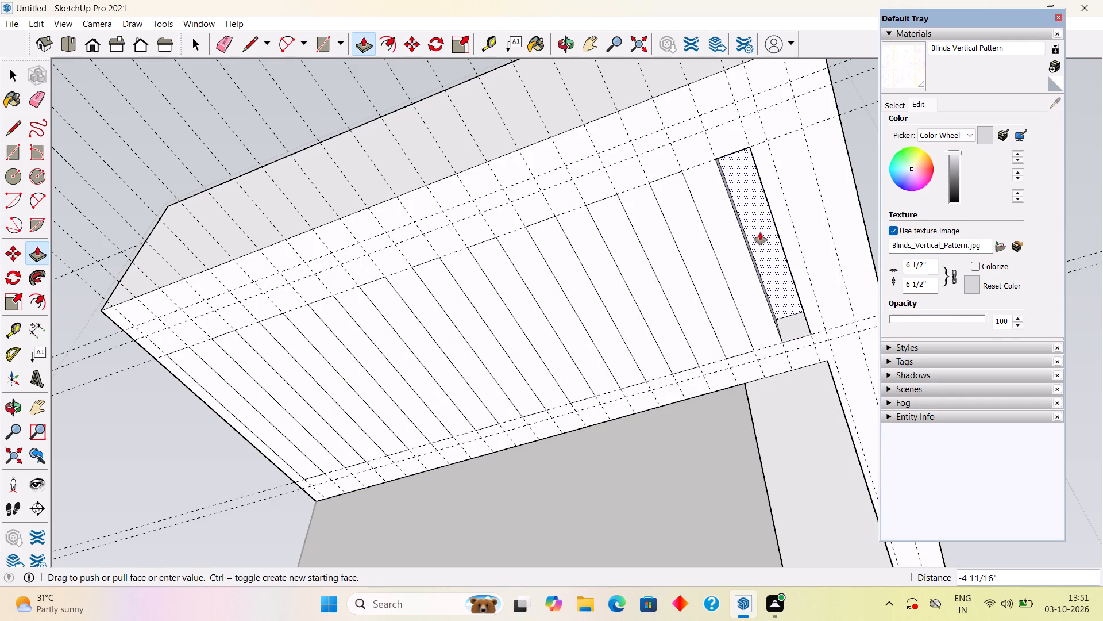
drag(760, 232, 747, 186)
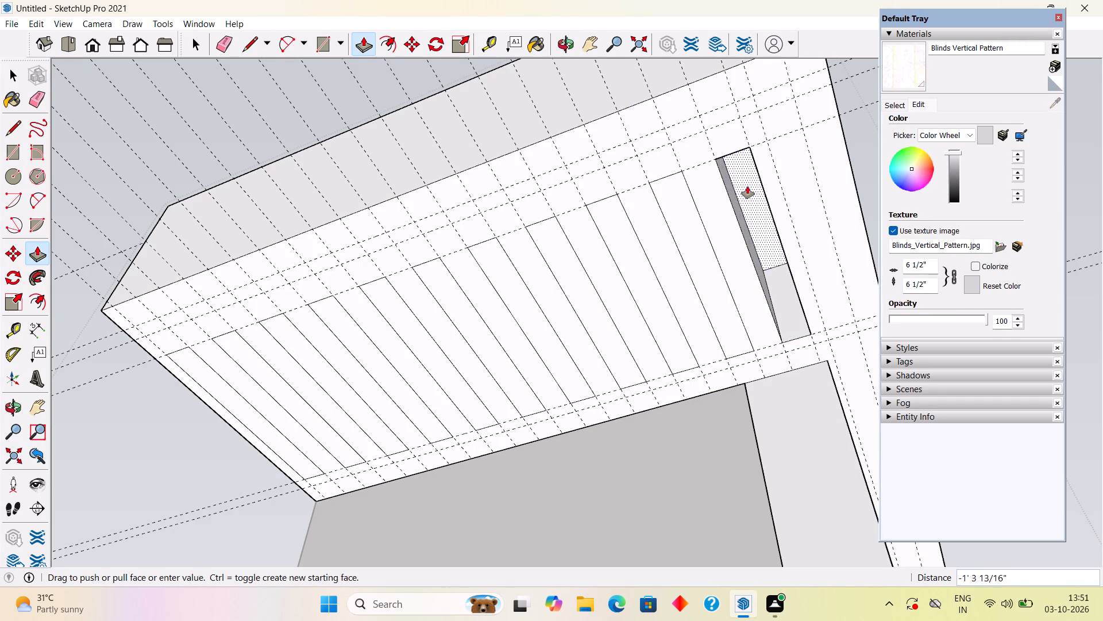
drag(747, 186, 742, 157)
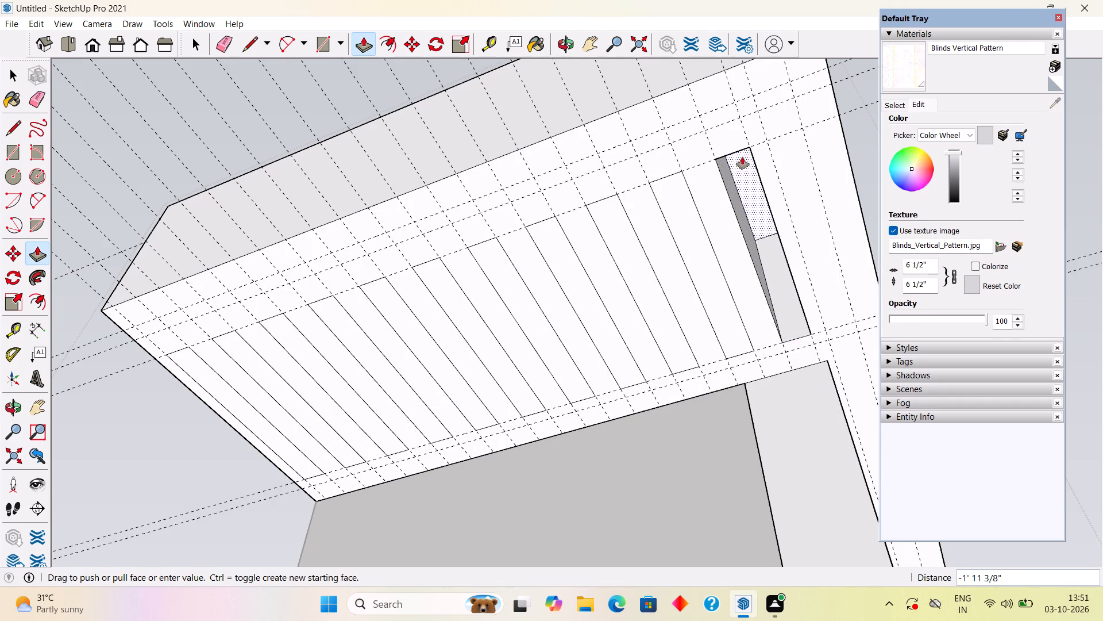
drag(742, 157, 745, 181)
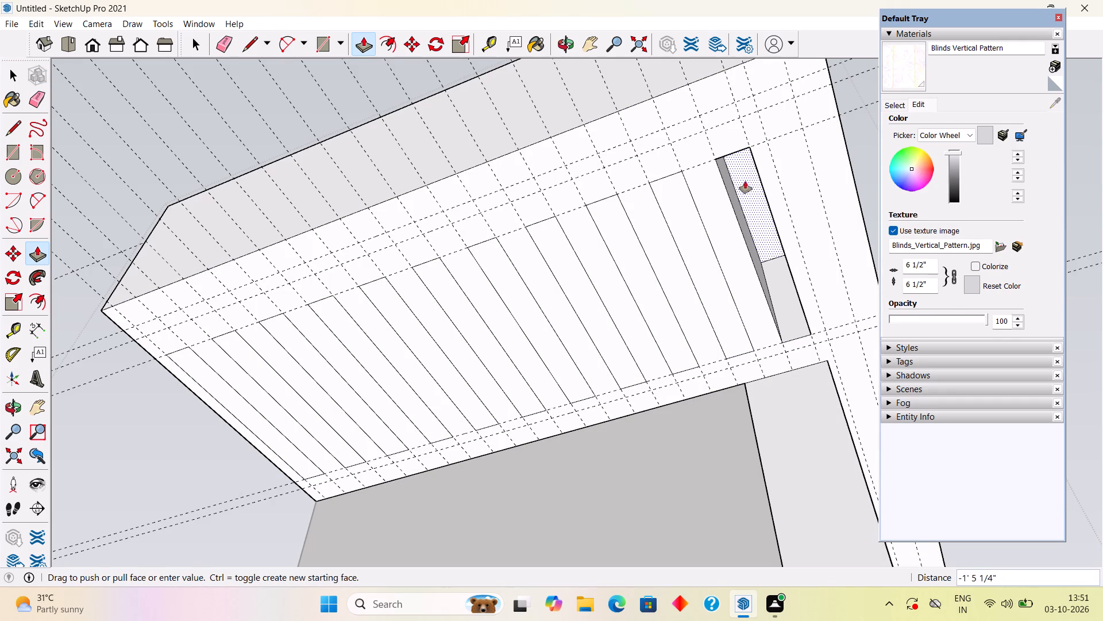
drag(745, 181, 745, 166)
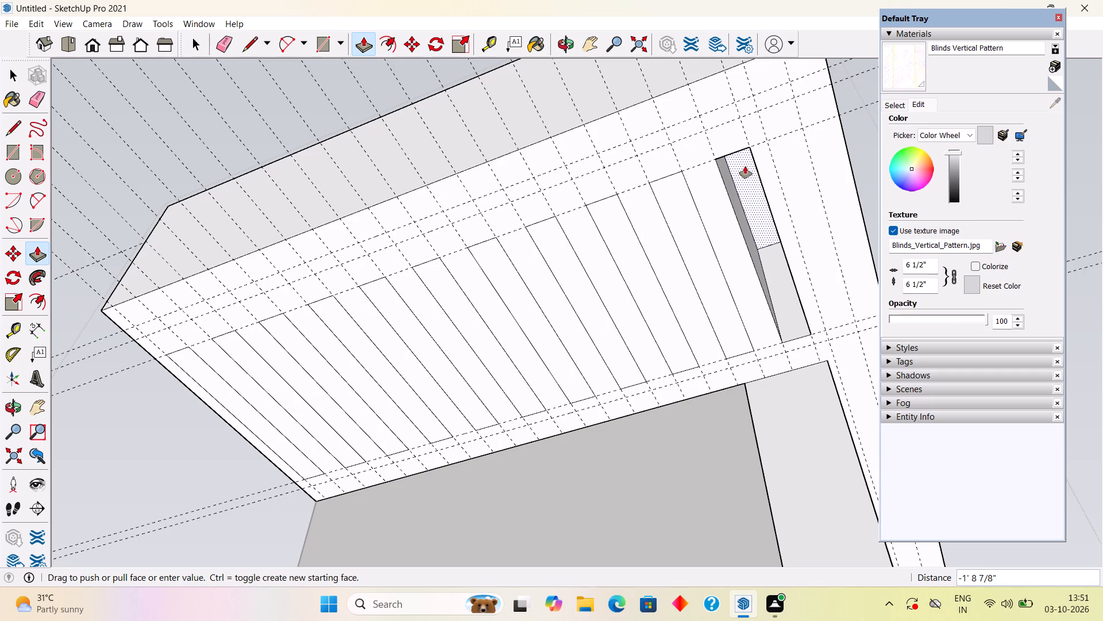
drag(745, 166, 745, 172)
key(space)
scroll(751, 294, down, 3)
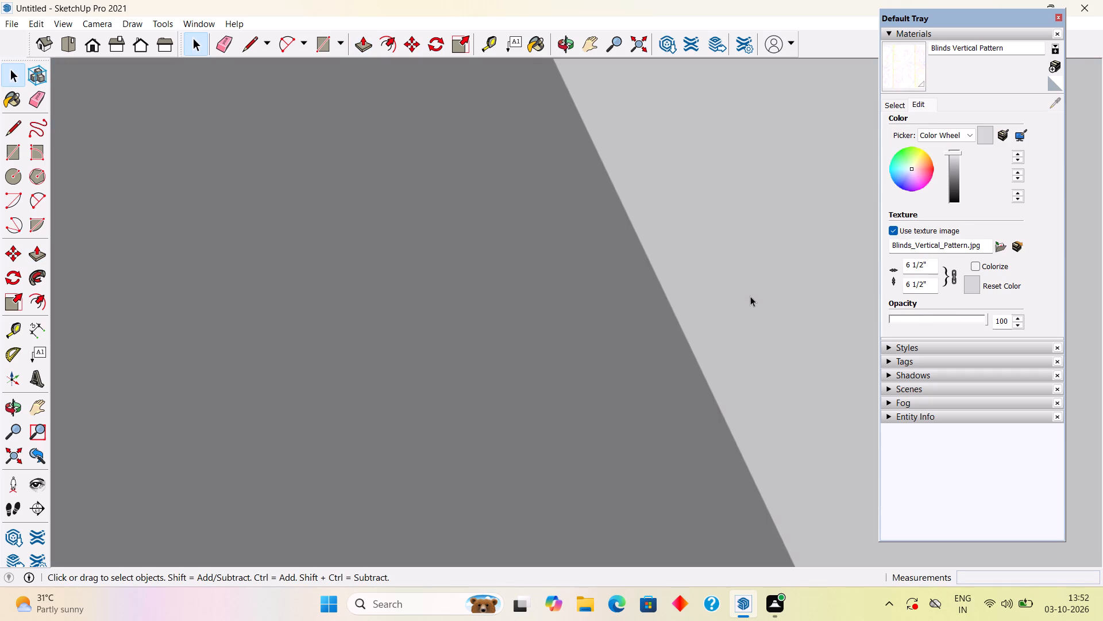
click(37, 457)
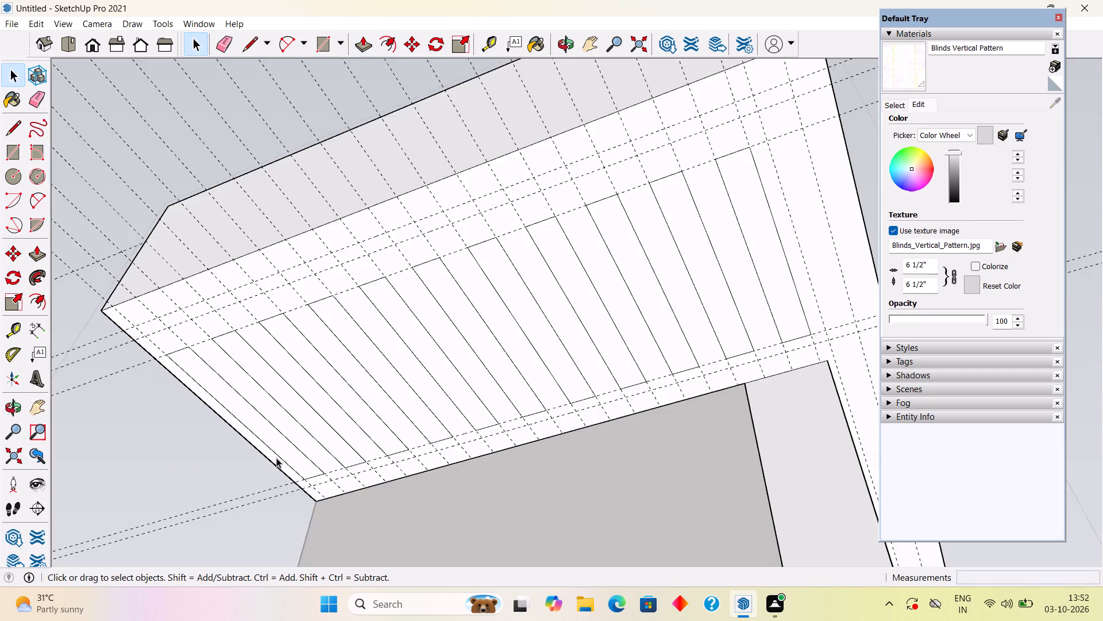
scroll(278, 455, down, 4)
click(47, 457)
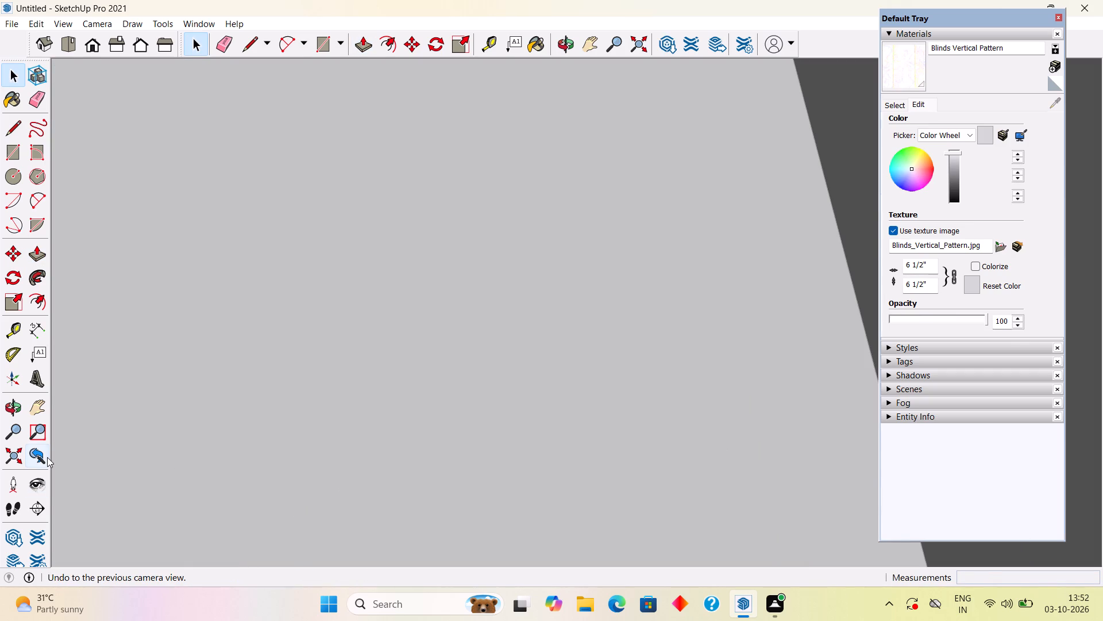
Push the slat rectangle nearest the underside's front edge 2' up through the overhang.
middle_drag(191, 450, 227, 392)
middle_drag(747, 312, 744, 309)
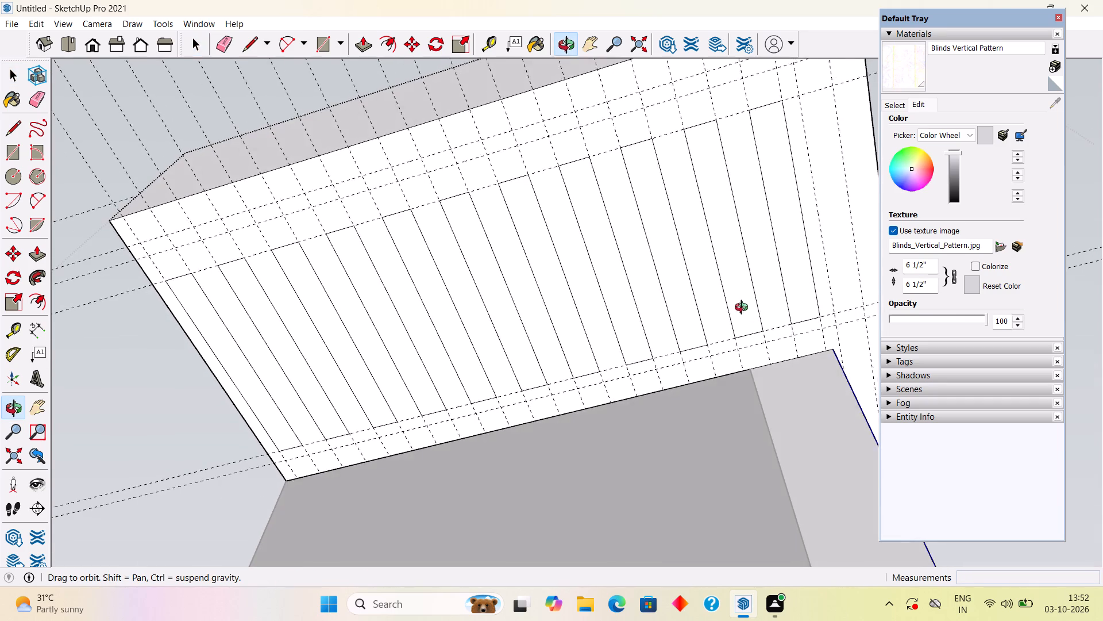
middle_drag(744, 309, 731, 320)
scroll(763, 296, up, 2)
middle_drag(792, 260, 770, 241)
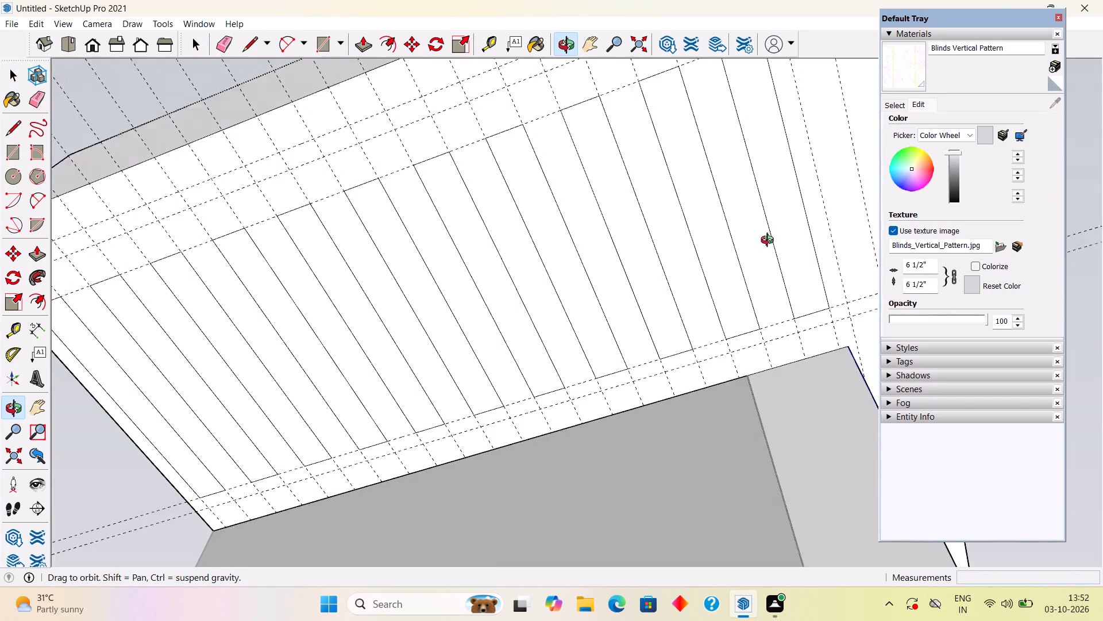
middle_drag(770, 241, 762, 246)
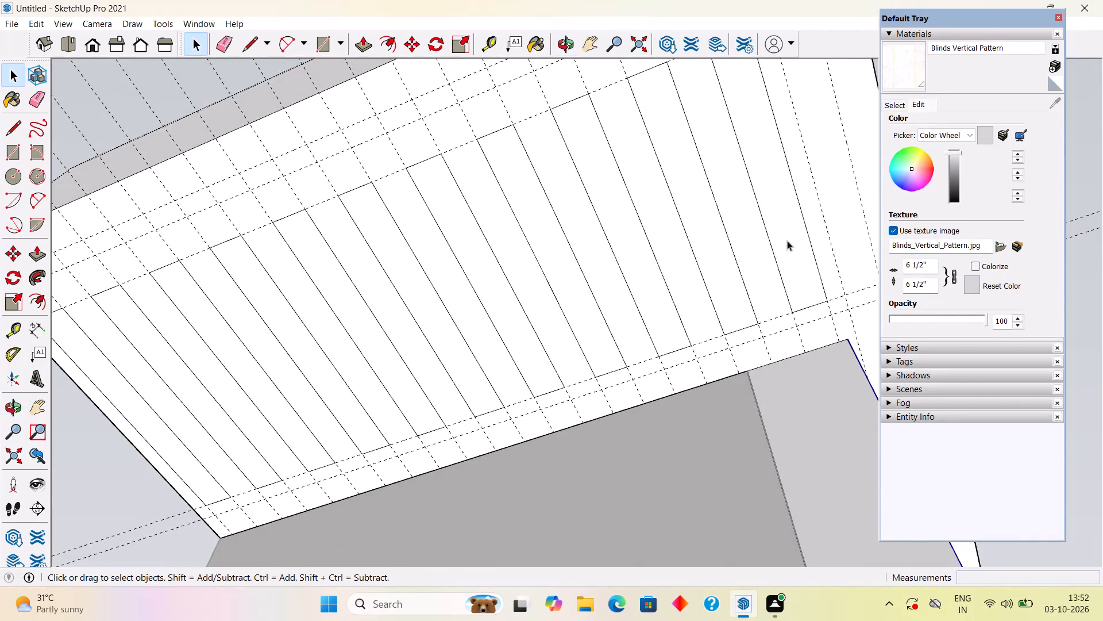
scroll(789, 239, up, 2)
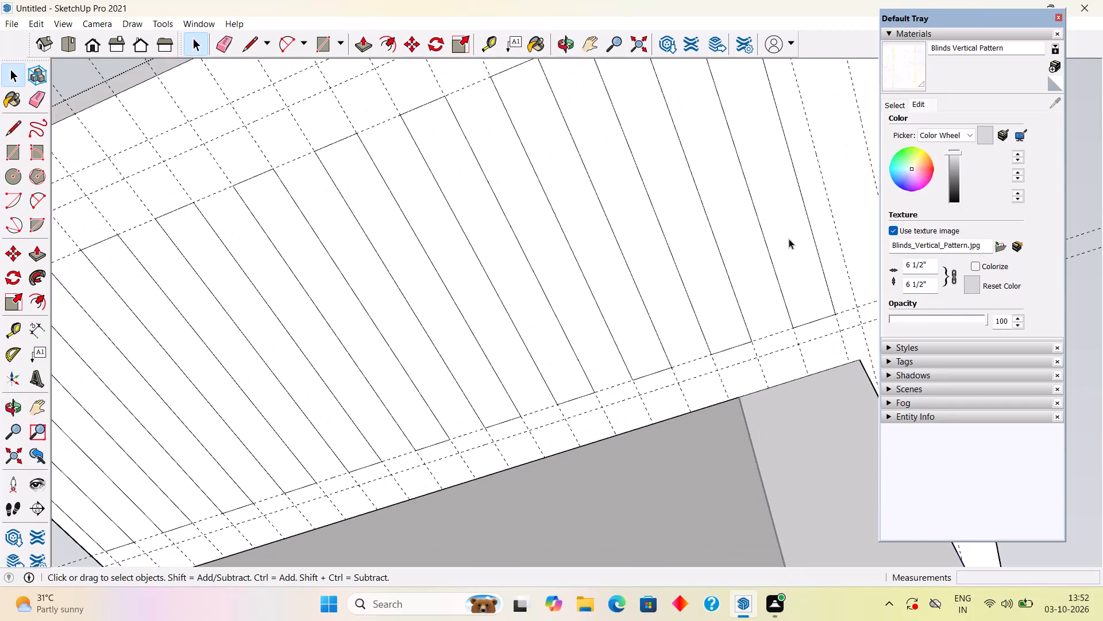
key(p)
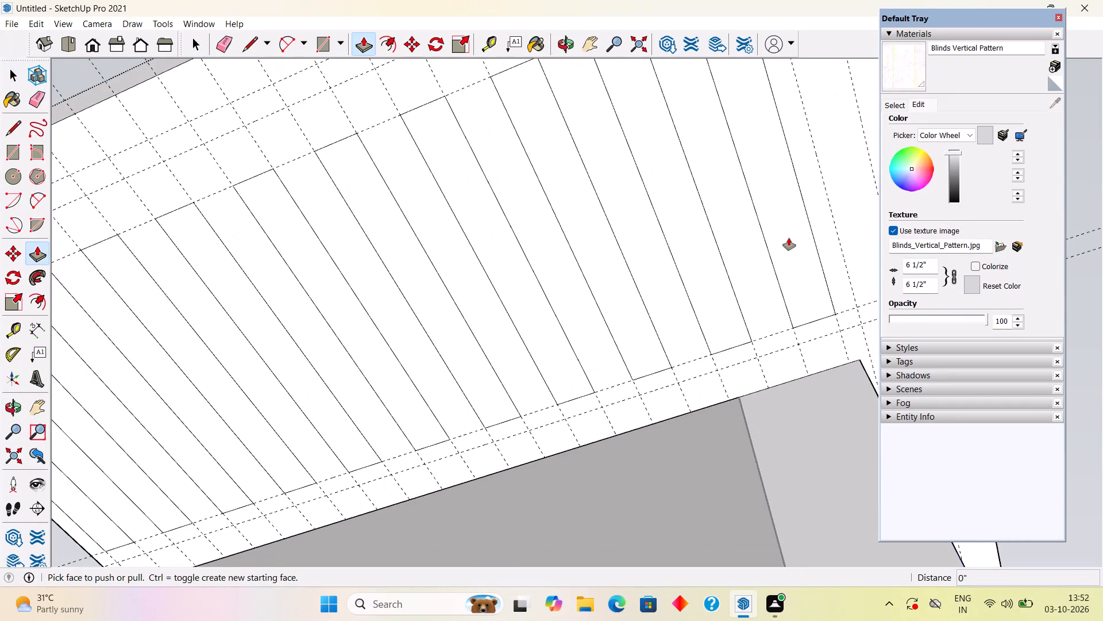
drag(780, 232, 757, 145)
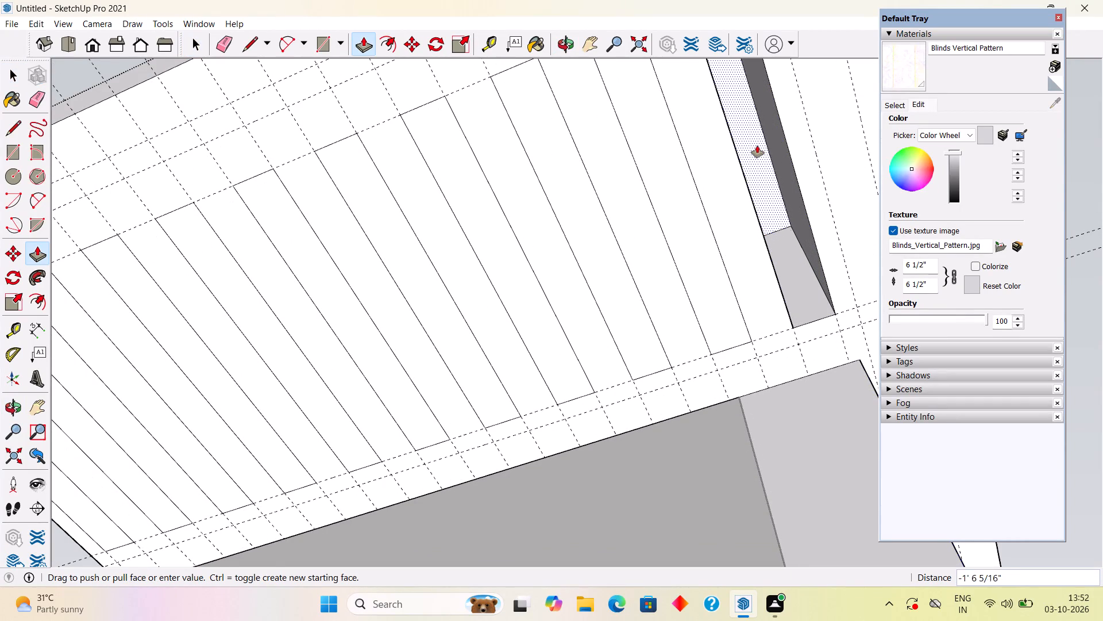
drag(757, 145, 743, 121)
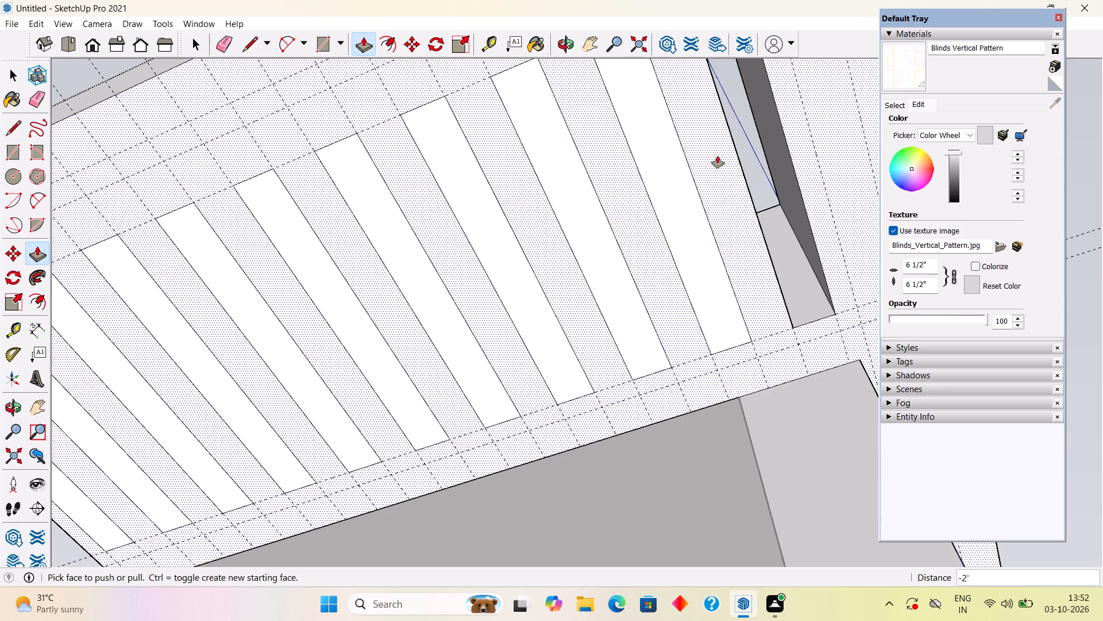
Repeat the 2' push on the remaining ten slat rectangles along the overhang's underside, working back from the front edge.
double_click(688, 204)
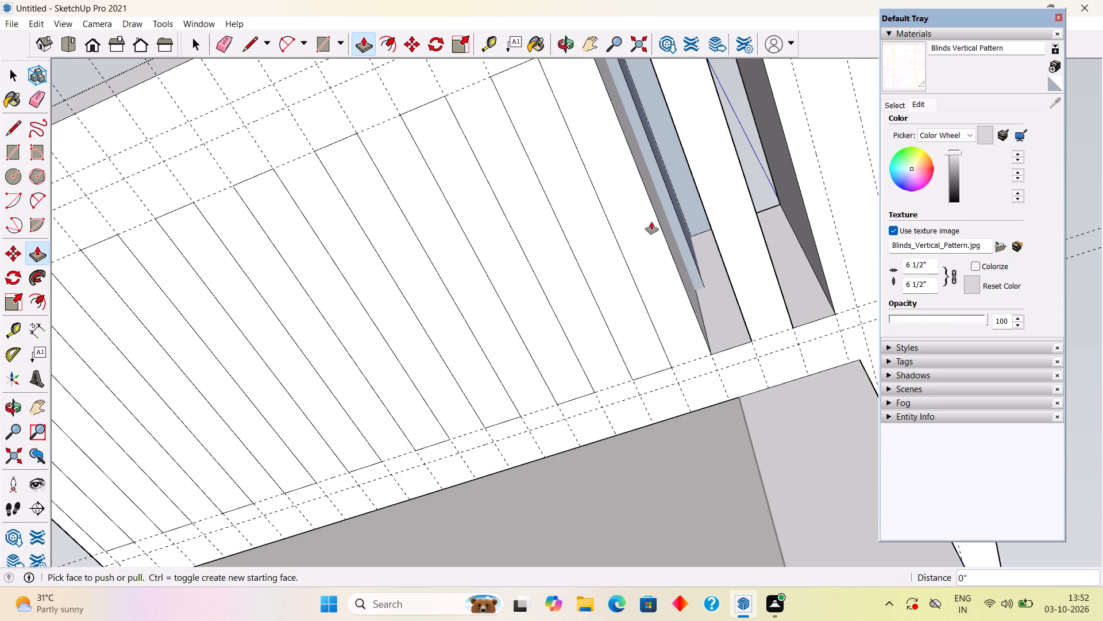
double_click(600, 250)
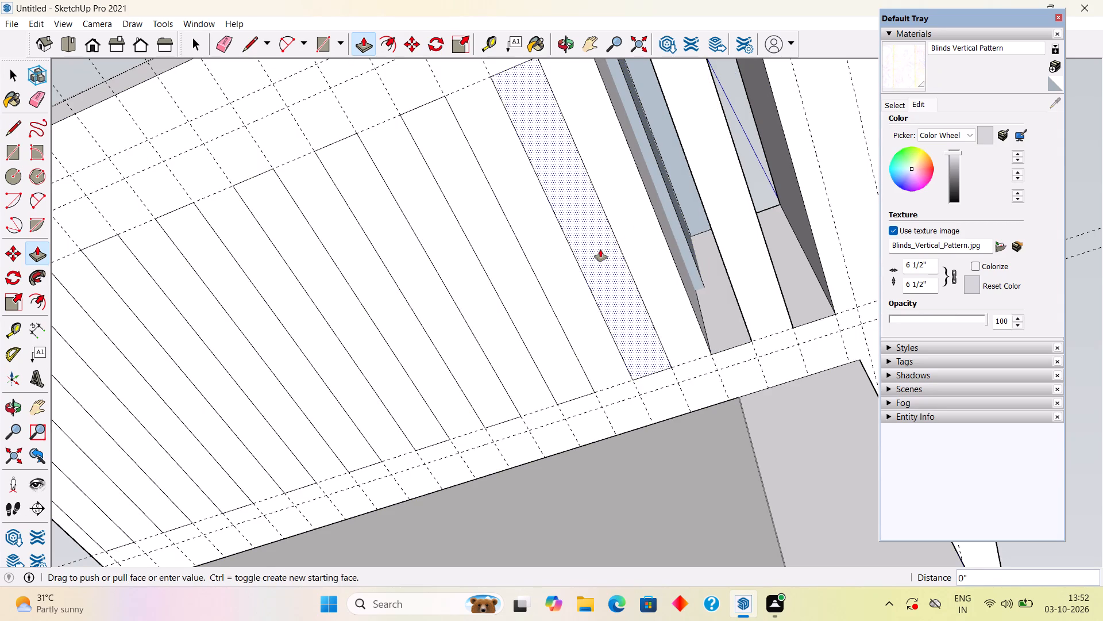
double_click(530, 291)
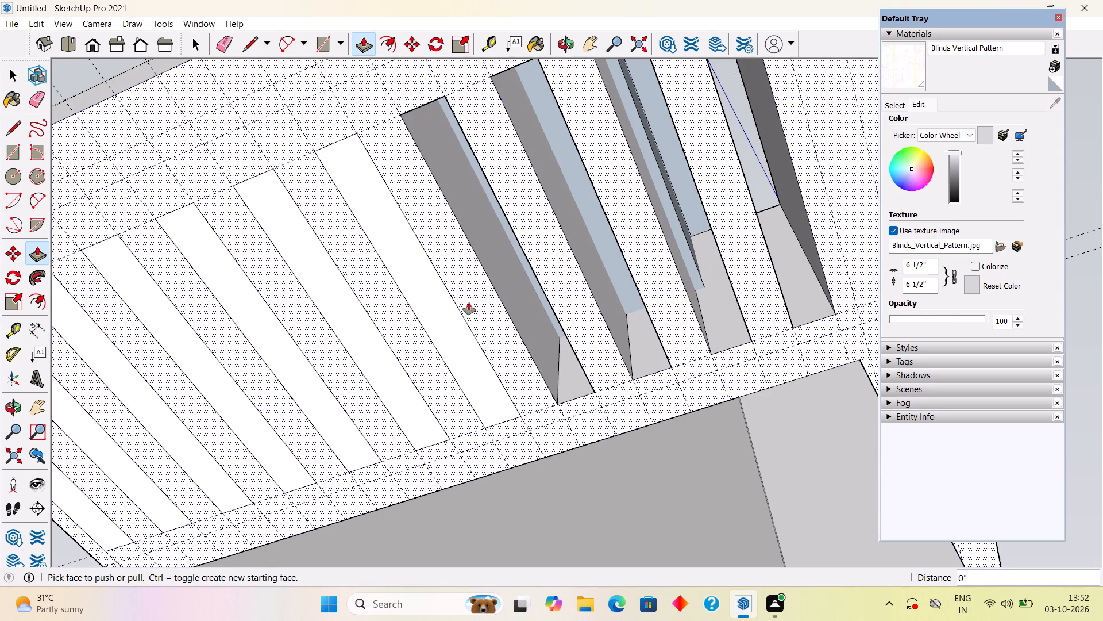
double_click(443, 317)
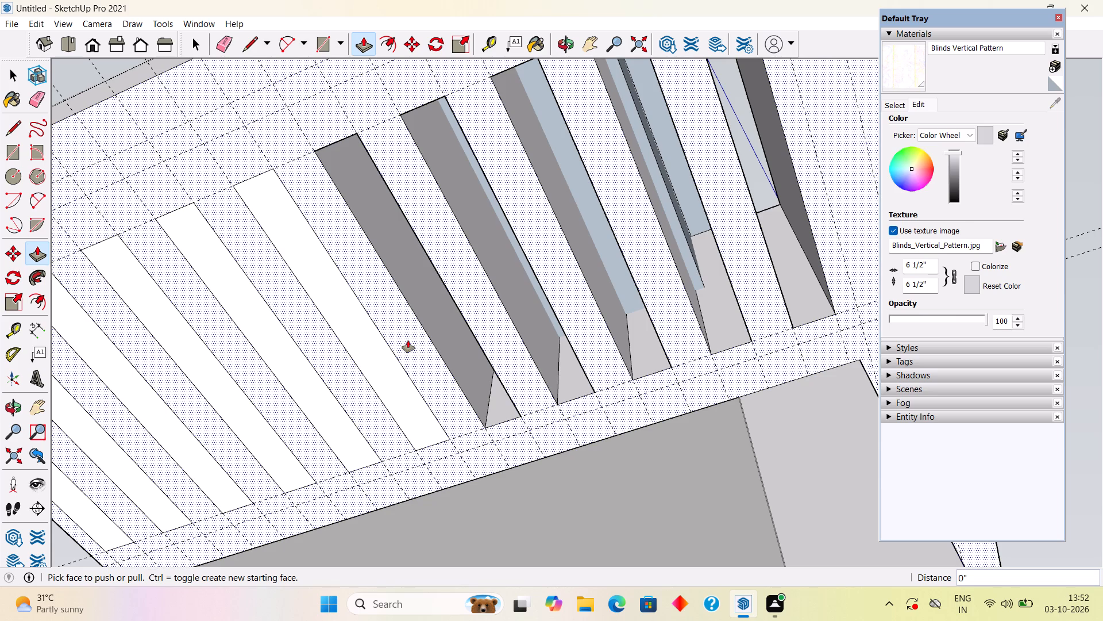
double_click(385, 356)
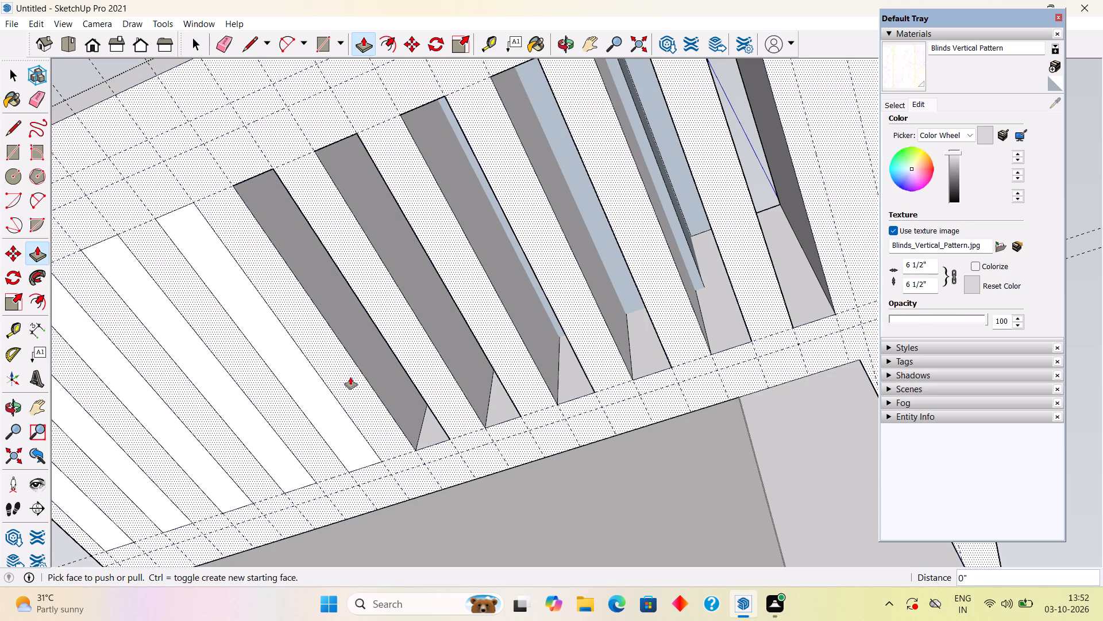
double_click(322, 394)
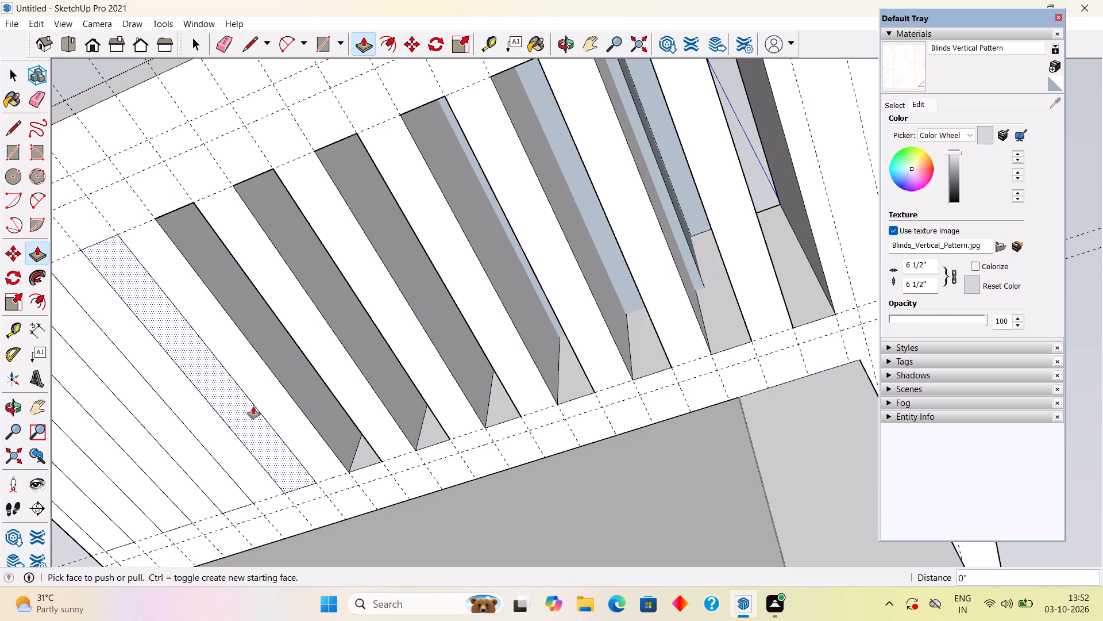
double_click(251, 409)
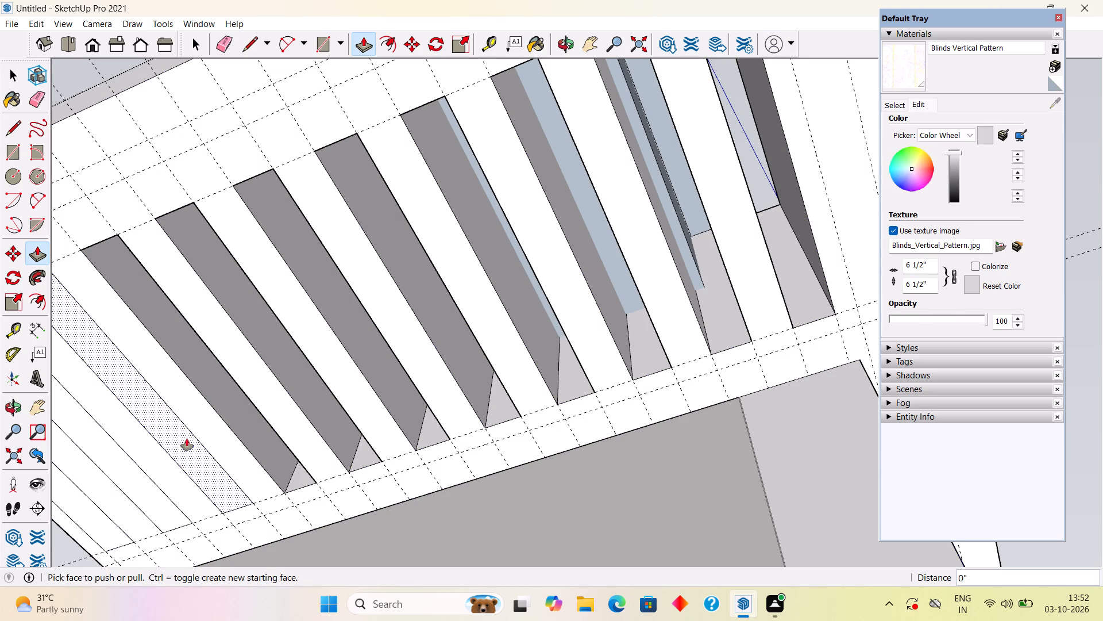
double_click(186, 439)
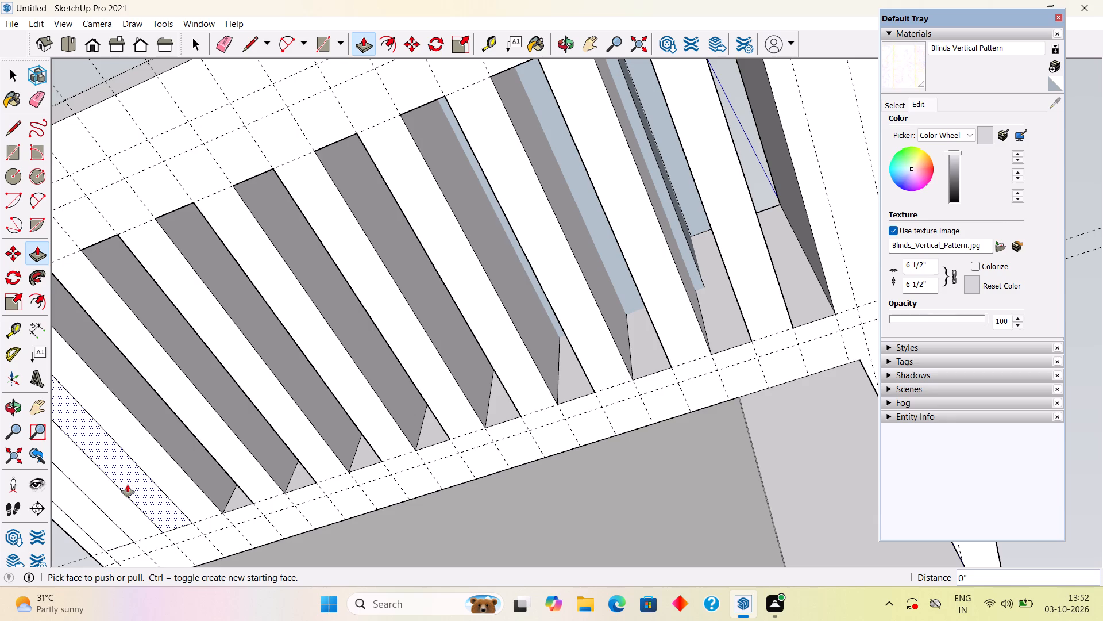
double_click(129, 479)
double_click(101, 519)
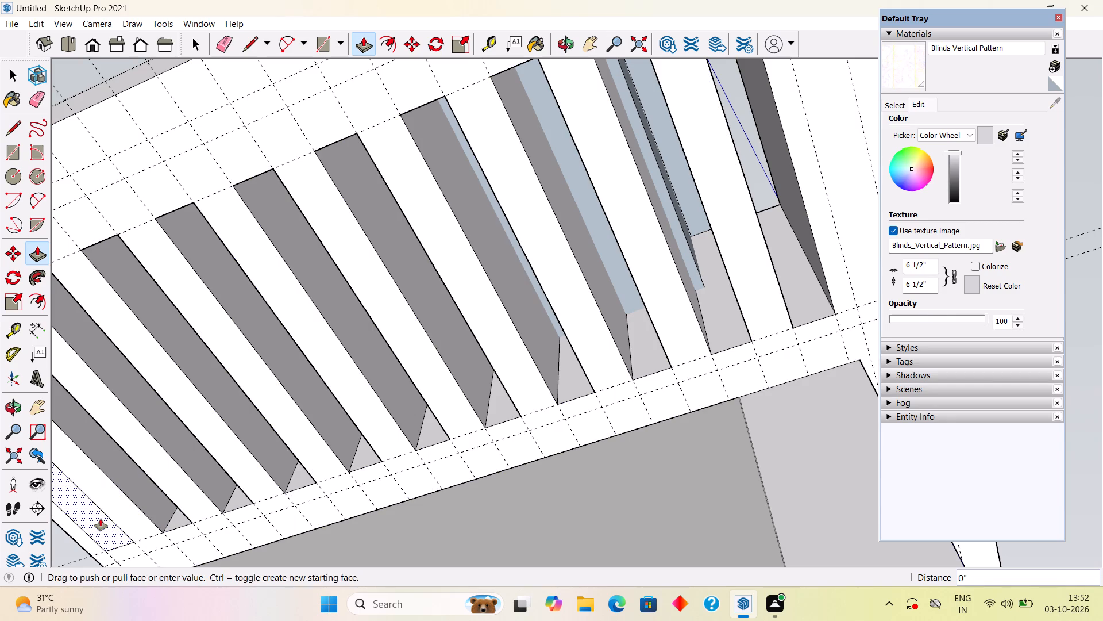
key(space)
Close the overhang group and examine the slatted underside and the tower from below and from the front.
scroll(379, 316, down, 5)
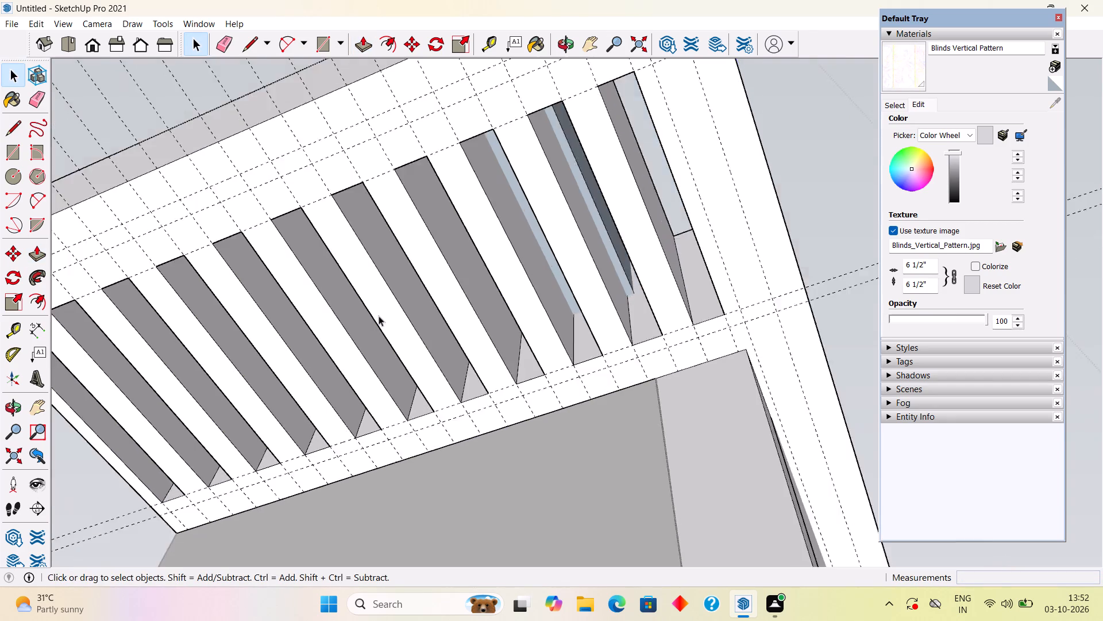
scroll(395, 304, down, 20)
middle_drag(612, 190, 541, 323)
scroll(541, 323, down, 20)
scroll(541, 323, down, 8)
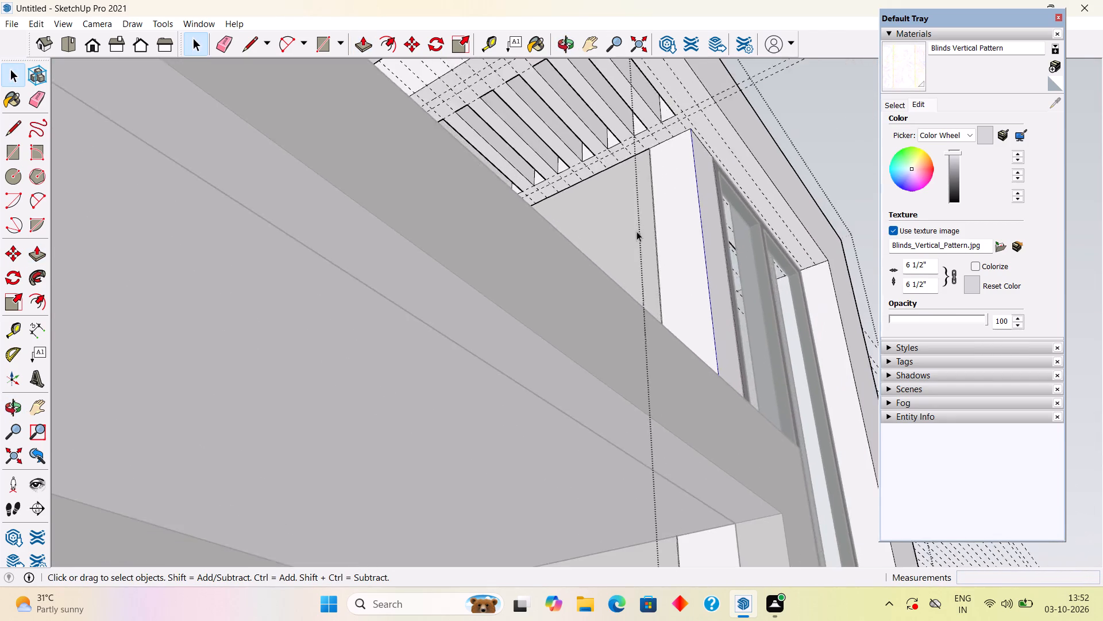
scroll(645, 217, down, 7)
middle_drag(616, 218, 353, 265)
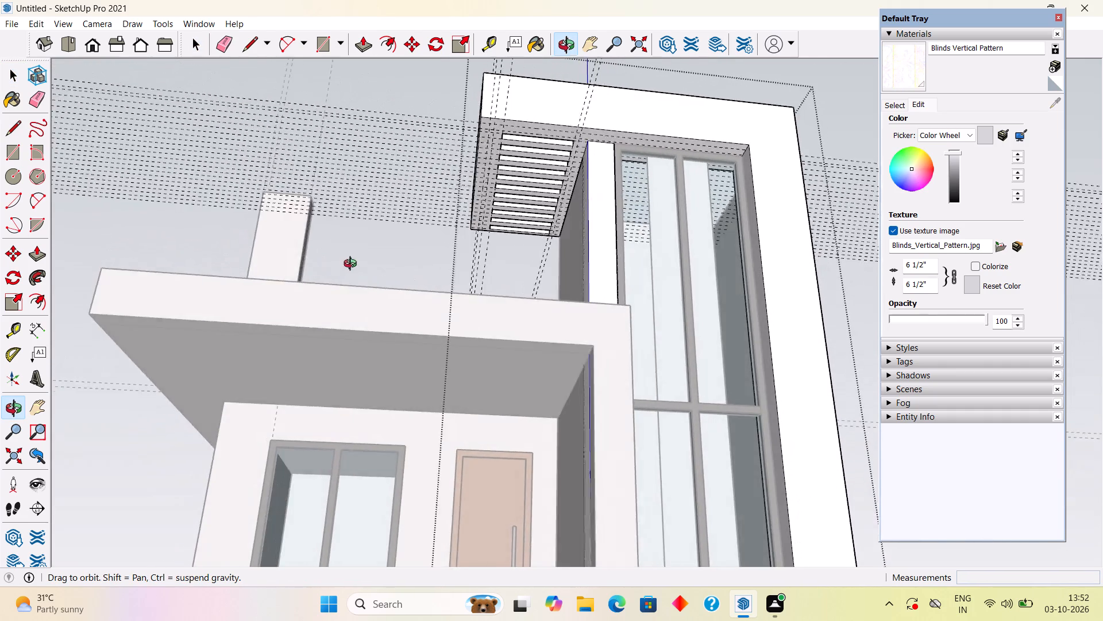
middle_drag(353, 265, 310, 251)
scroll(615, 105, up, 2)
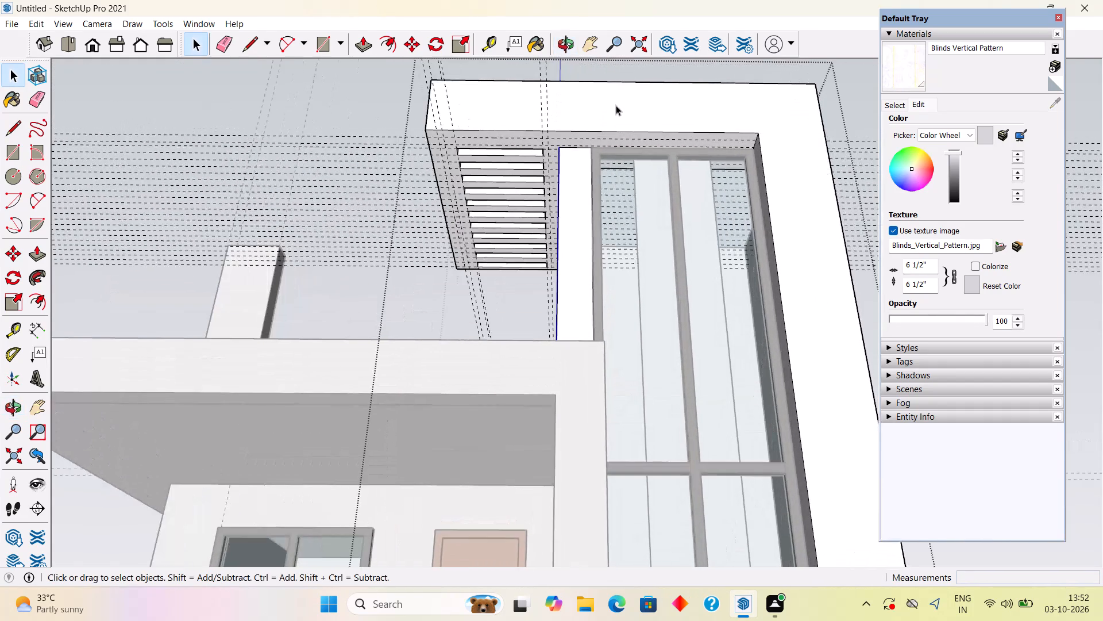
middle_drag(616, 105, 635, 89)
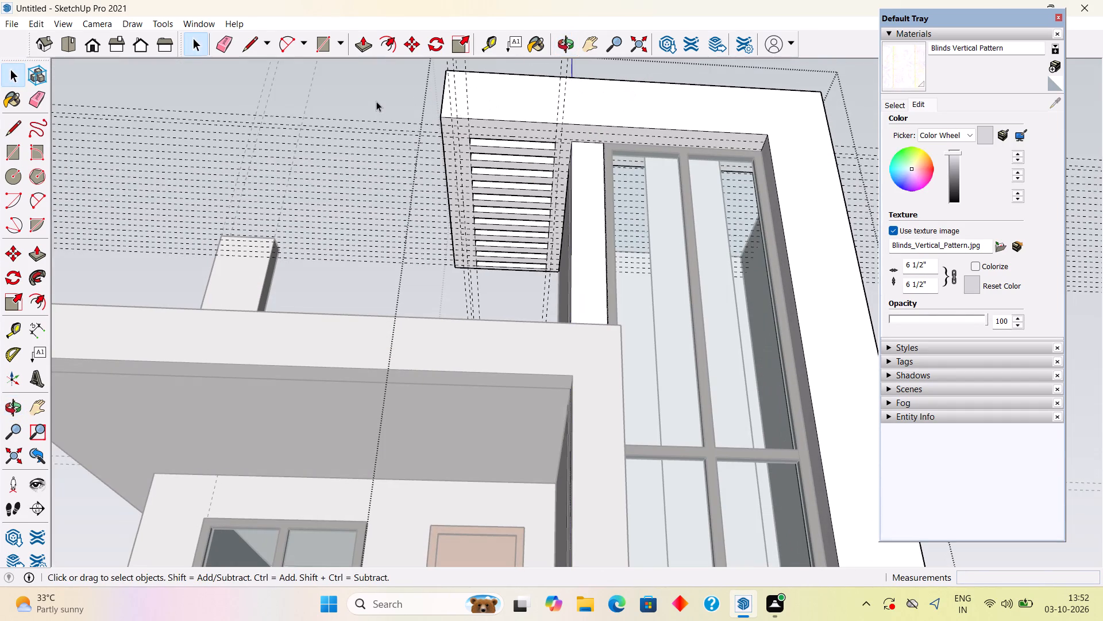
click(376, 99)
scroll(389, 124, down, 4)
scroll(479, 159, down, 5)
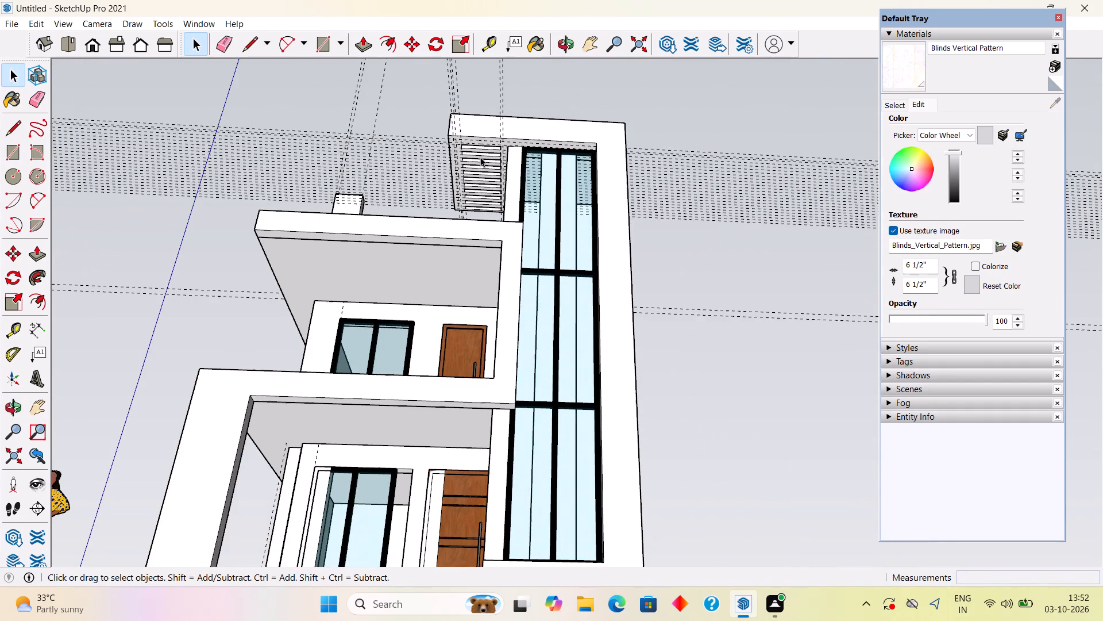
middle_drag(480, 157, 651, 332)
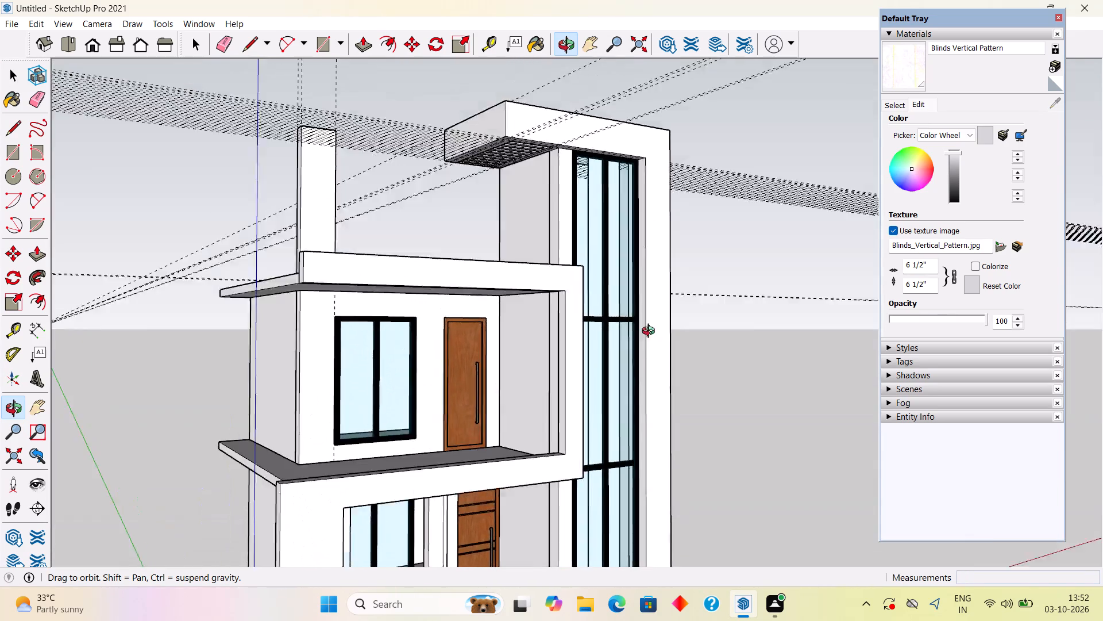
middle_drag(651, 332, 589, 174)
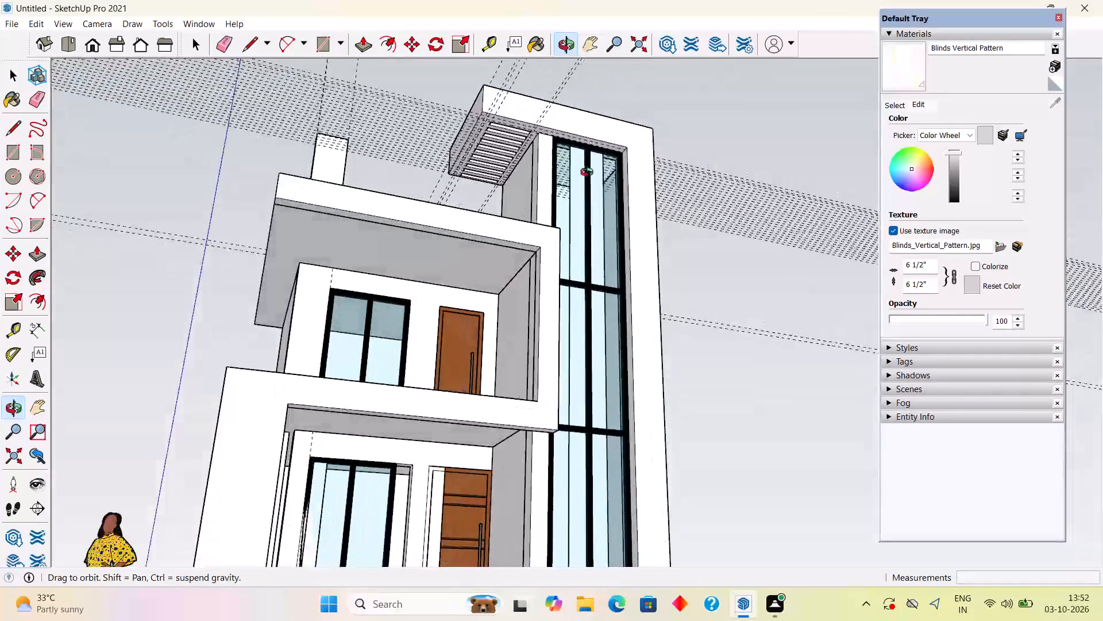
Examine the pushed slats on the overhang's upper side from above, from behind and close up.
middle_drag(589, 174, 384, 485)
middle_drag(466, 127, 265, 283)
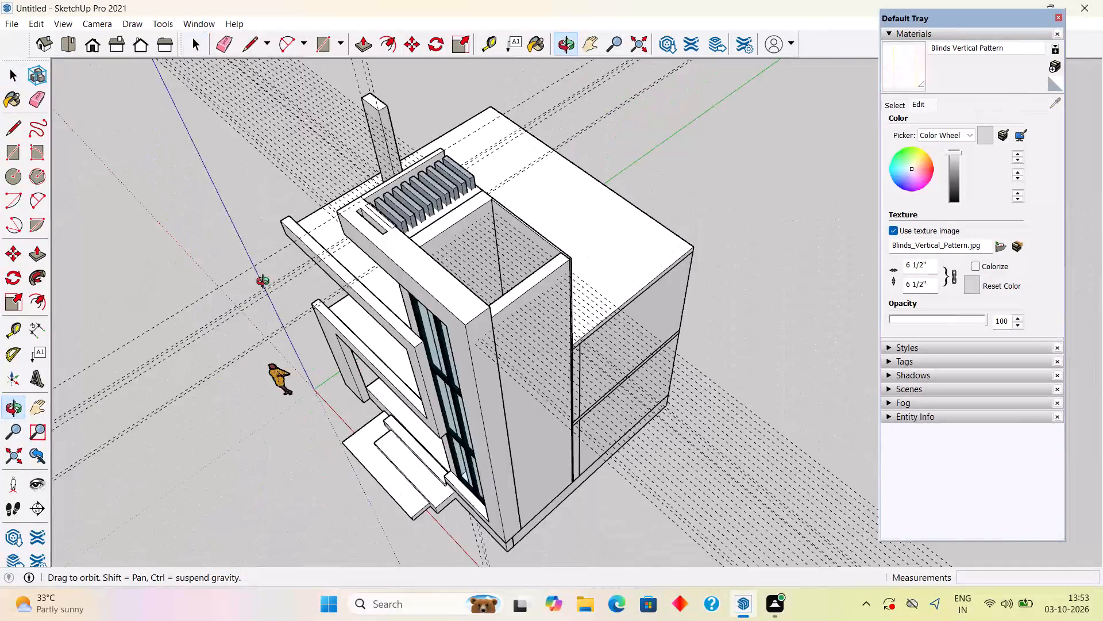
middle_drag(265, 283, 192, 259)
scroll(574, 148, down, 1)
middle_drag(559, 148, 321, 159)
scroll(589, 96, up, 5)
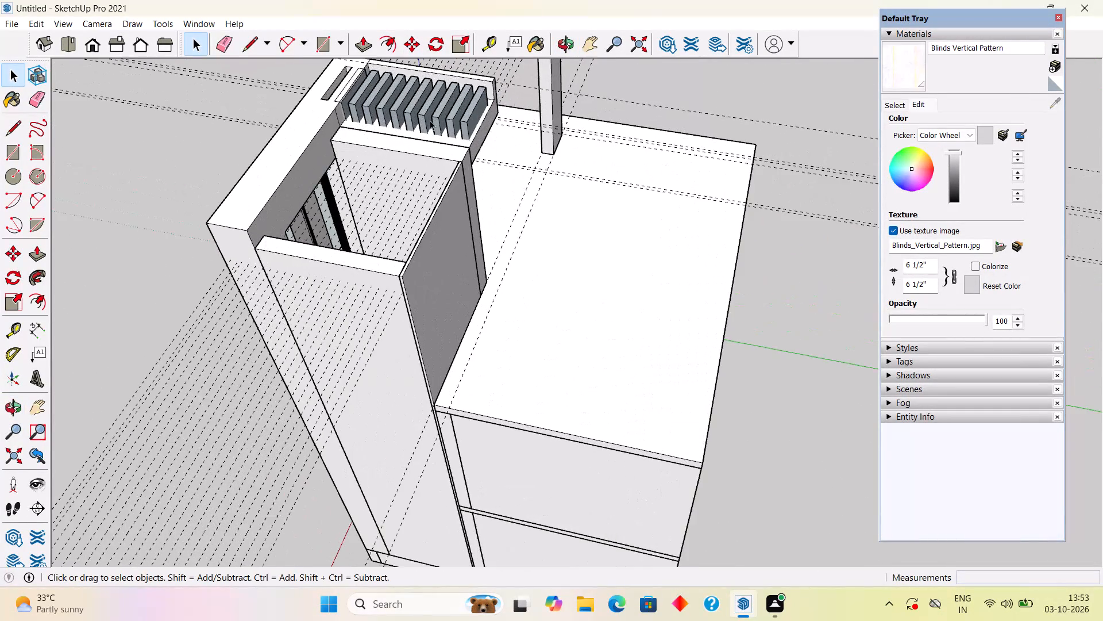
scroll(430, 120, up, 9)
middle_drag(478, 113, 245, 166)
scroll(245, 166, down, 5)
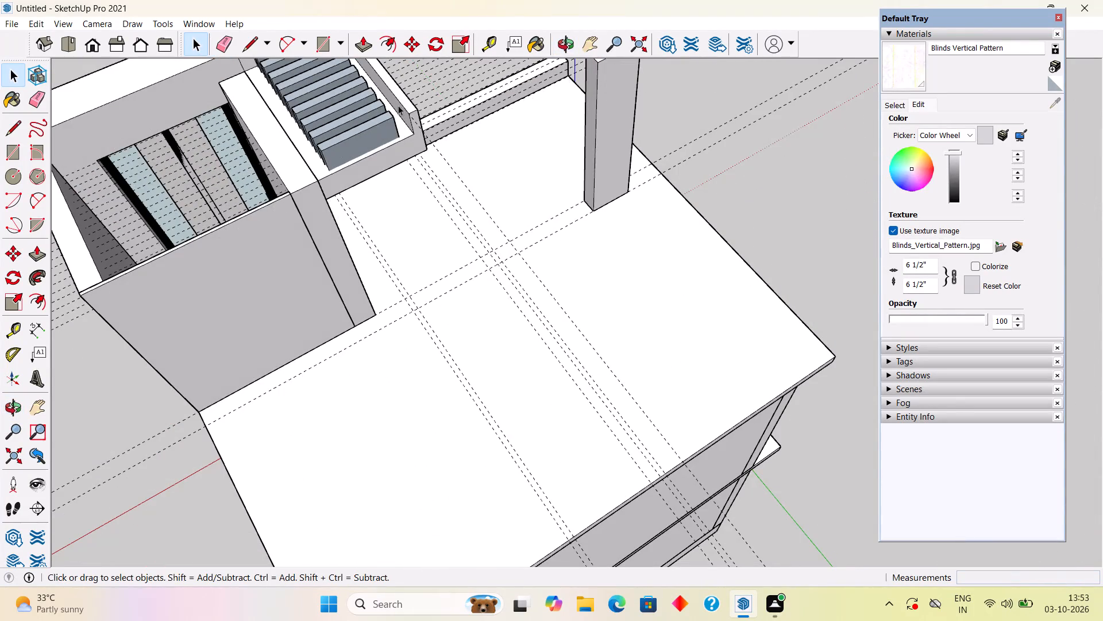
scroll(380, 126, down, 6)
scroll(340, 70, down, 3)
middle_drag(264, 128, 333, 190)
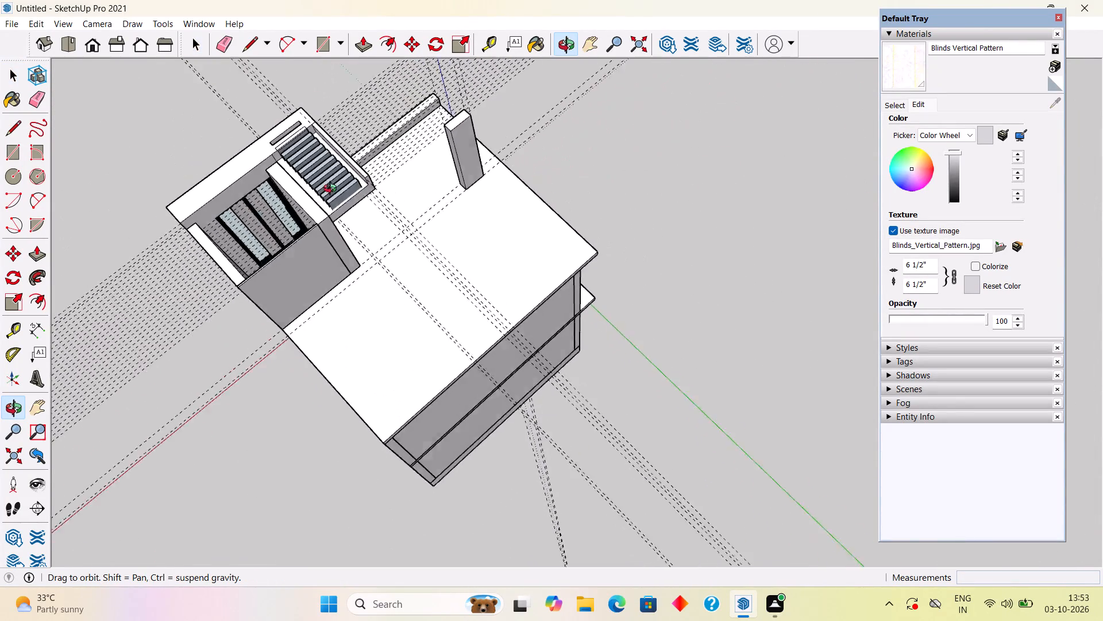
middle_drag(333, 190, 556, 172)
middle_drag(277, 315, 471, 202)
scroll(379, 318, up, 5)
middle_drag(405, 326, 397, 407)
scroll(397, 418, up, 6)
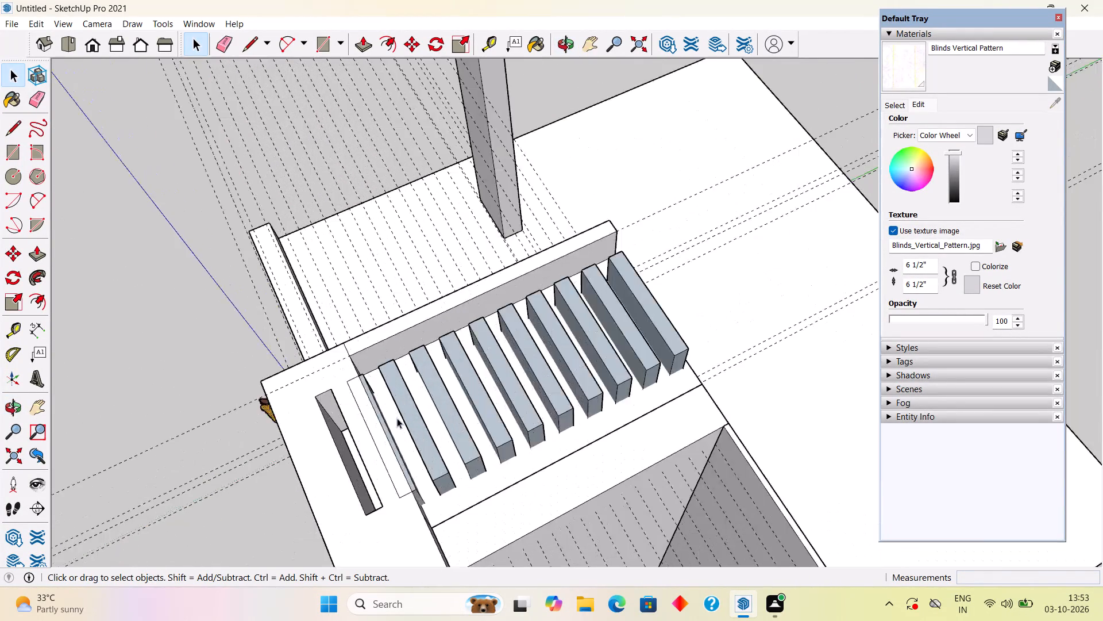
scroll(383, 451, up, 5)
middle_drag(398, 421, 291, 373)
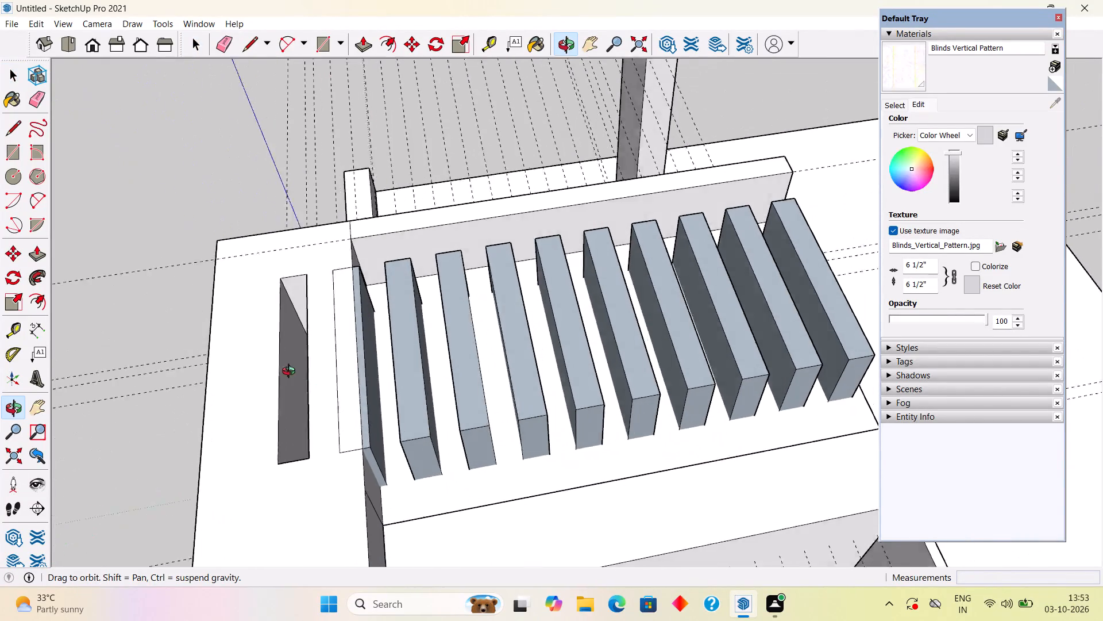
middle_drag(291, 373, 290, 373)
middle_drag(851, 370, 824, 360)
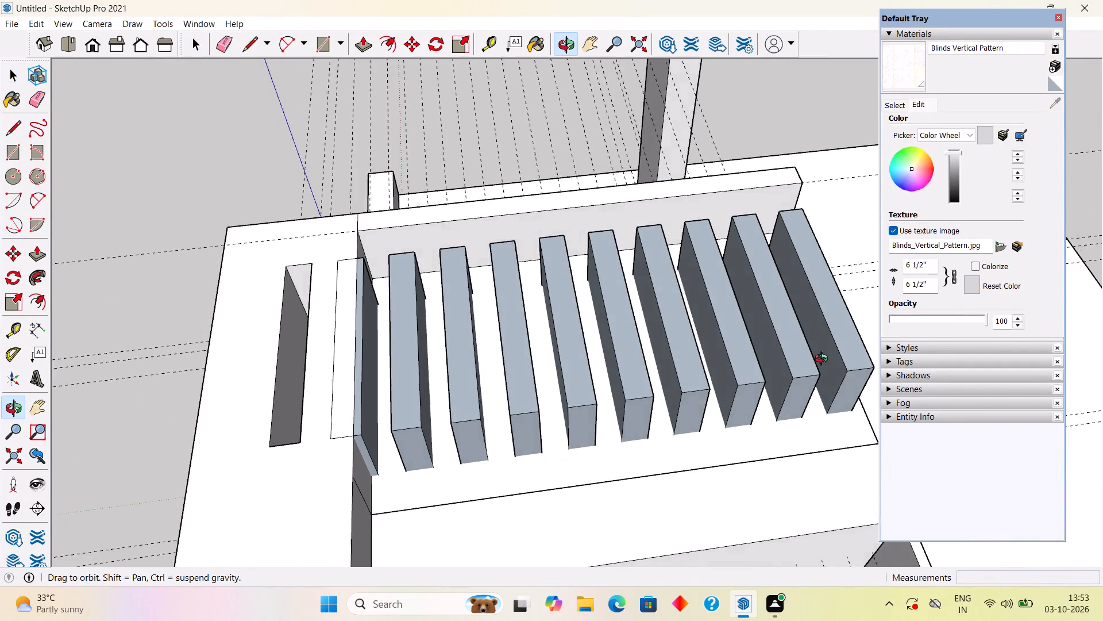
middle_drag(824, 360, 809, 355)
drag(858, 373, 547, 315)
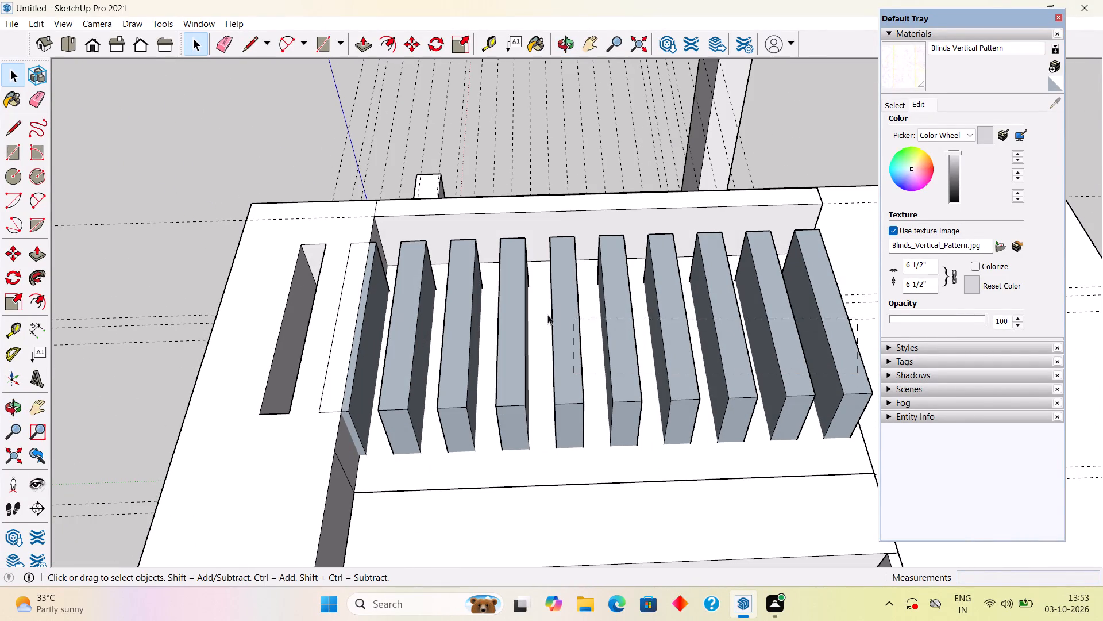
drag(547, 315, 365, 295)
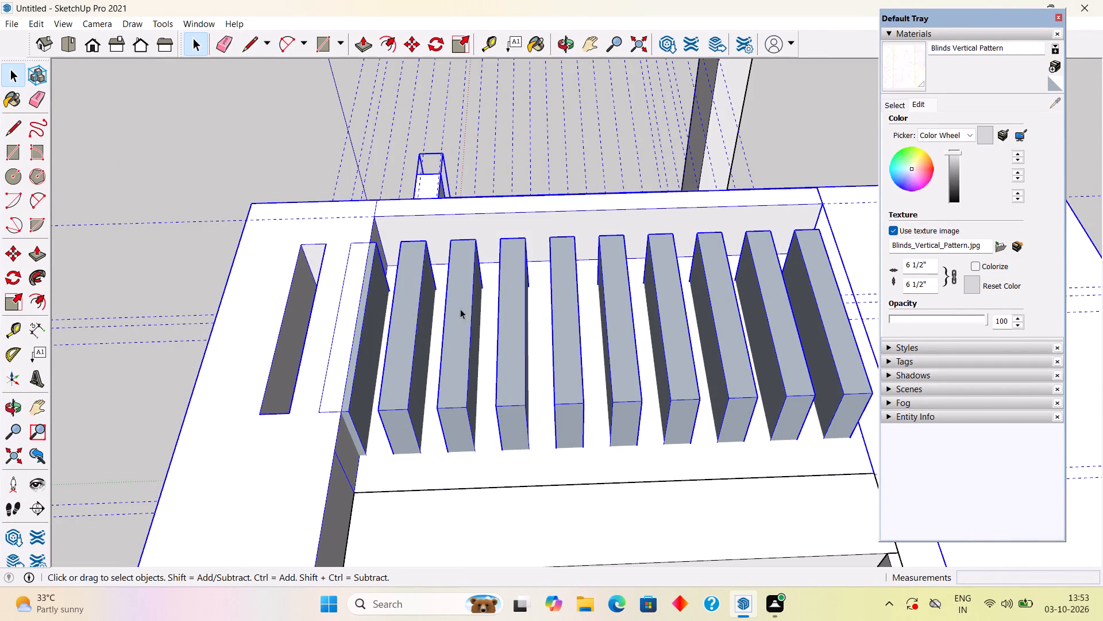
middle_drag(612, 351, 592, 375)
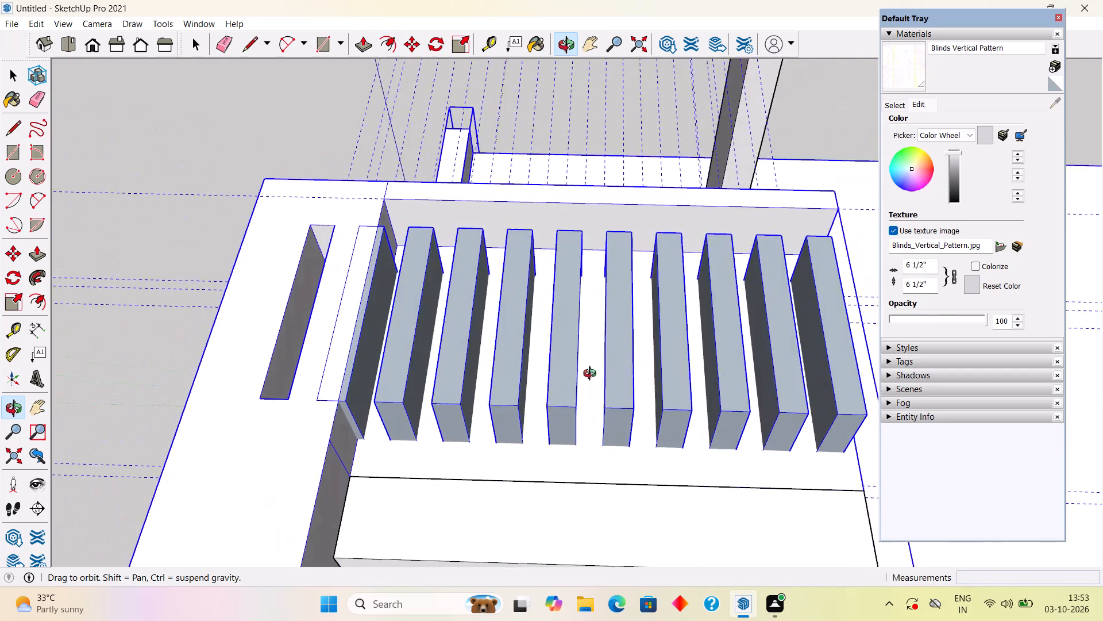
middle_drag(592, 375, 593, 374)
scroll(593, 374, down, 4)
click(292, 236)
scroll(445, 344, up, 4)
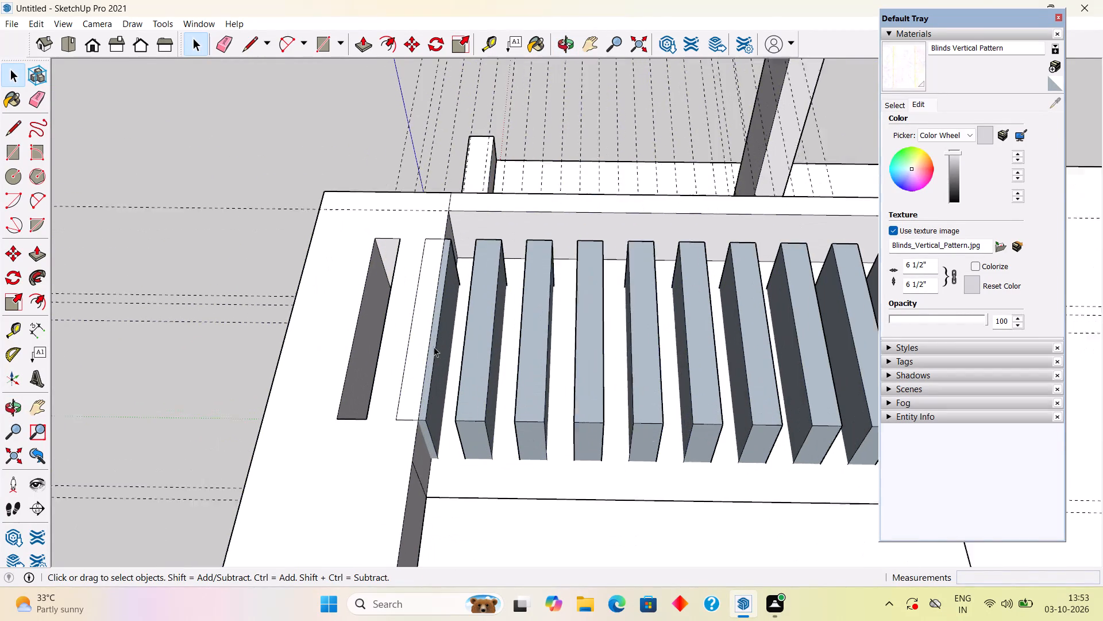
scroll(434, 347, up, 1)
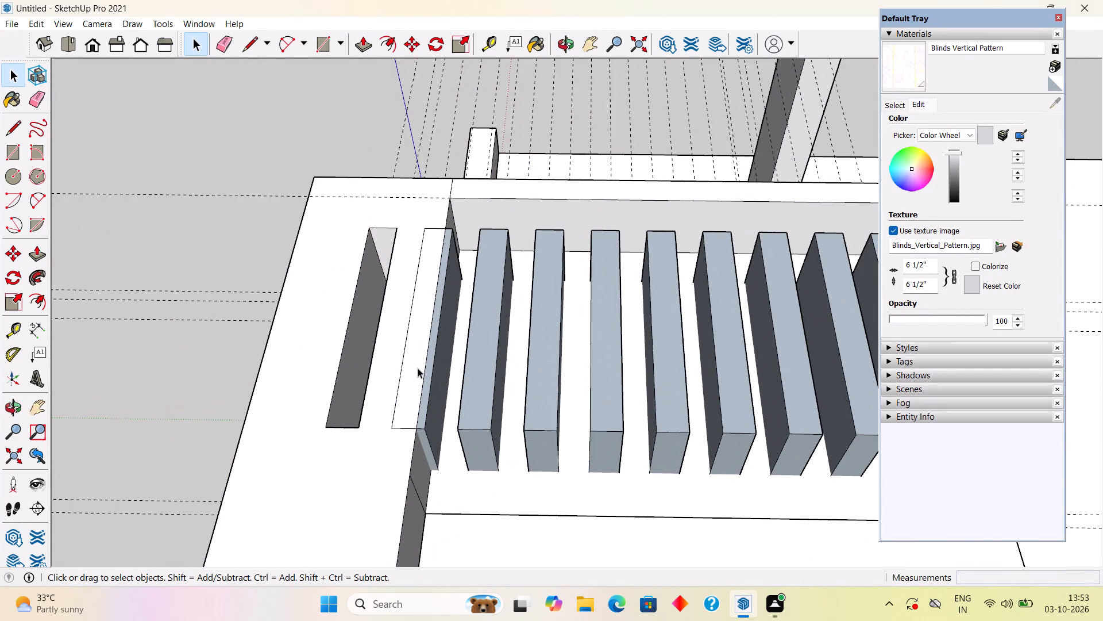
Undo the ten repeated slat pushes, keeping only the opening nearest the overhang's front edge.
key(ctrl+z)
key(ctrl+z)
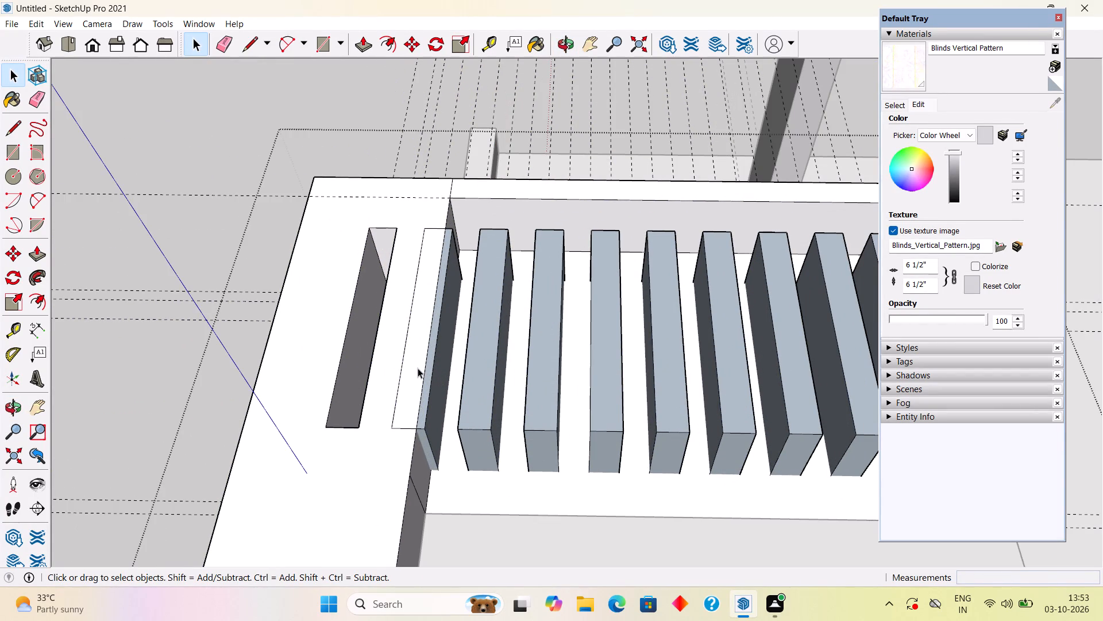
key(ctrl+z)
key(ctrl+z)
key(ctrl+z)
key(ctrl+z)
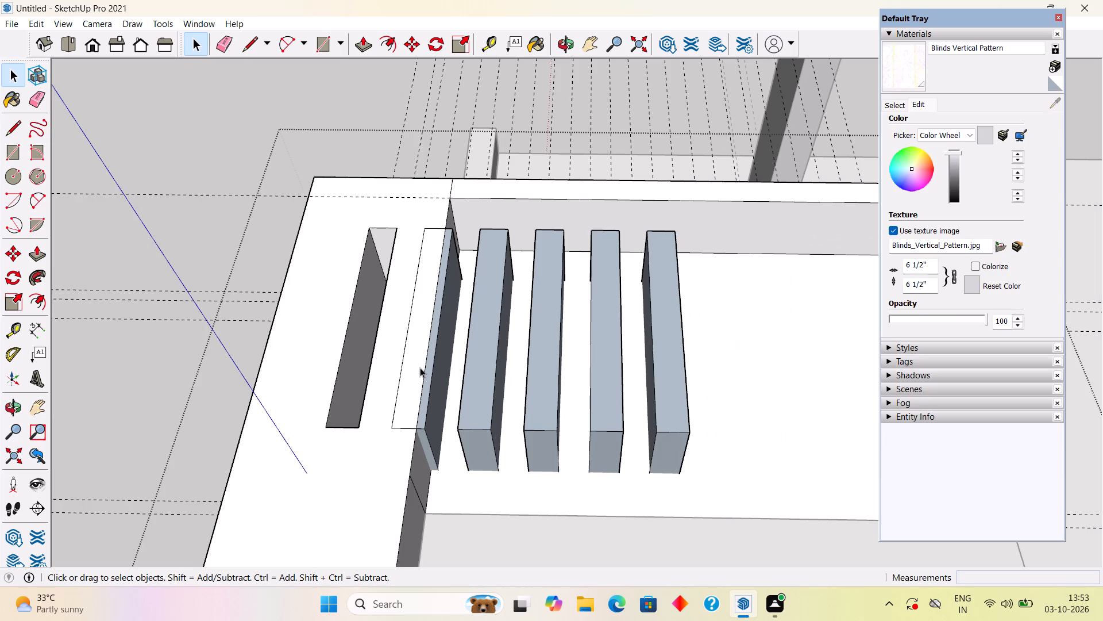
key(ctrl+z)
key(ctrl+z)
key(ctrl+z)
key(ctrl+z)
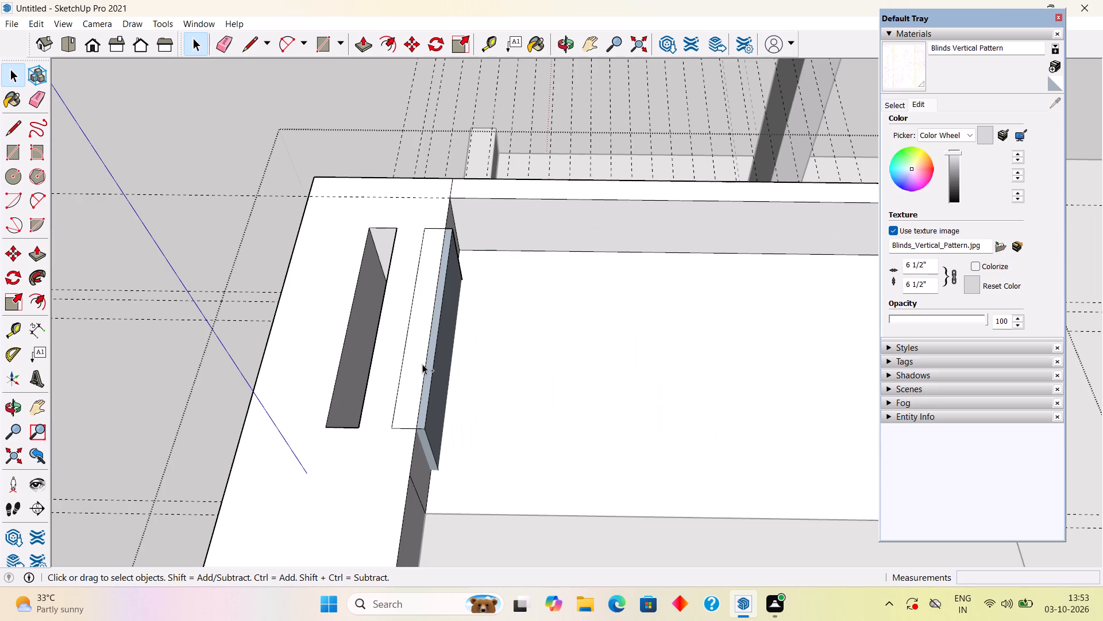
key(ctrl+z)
Examine the recessed top of the overhang and its surrounding rim from above and behind the house.
middle_drag(569, 338, 373, 303)
scroll(373, 303, down, 12)
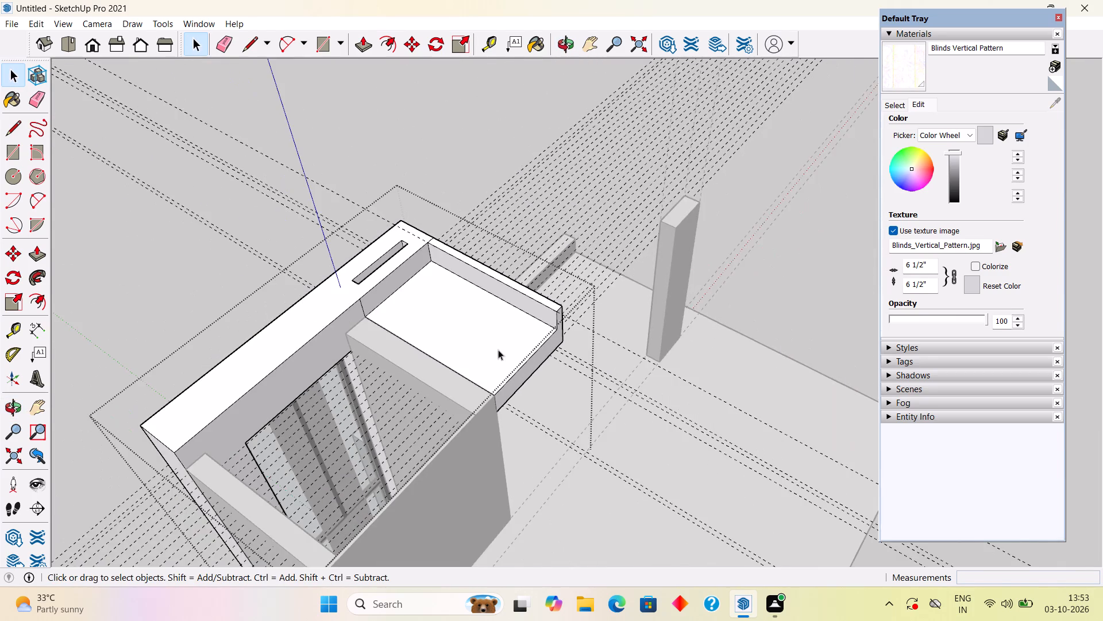
middle_drag(558, 361, 388, 336)
scroll(393, 327, down, 4)
middle_drag(439, 247, 262, 283)
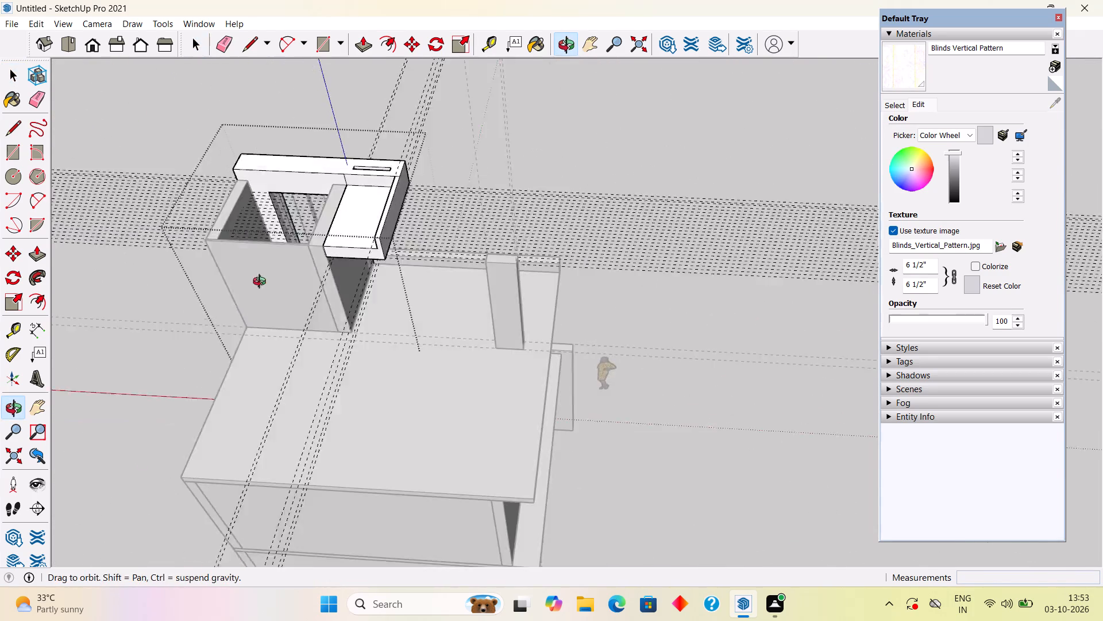
middle_drag(262, 283, 248, 294)
scroll(248, 294, down, 3)
middle_drag(415, 176, 229, 219)
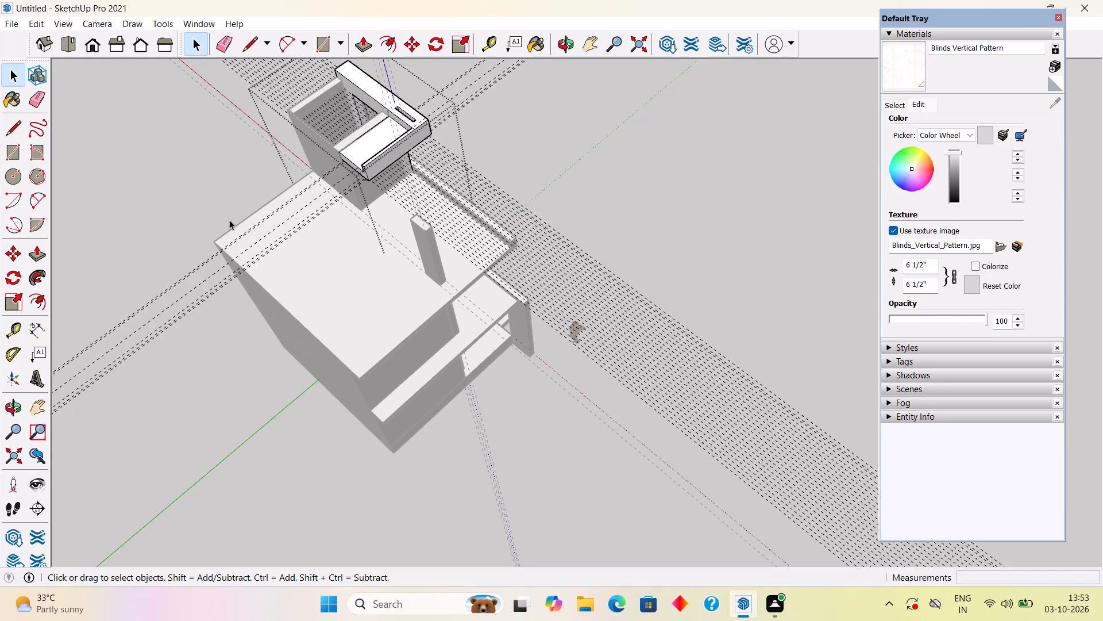
Examine the whole house from far out, and inspect the overhang's slatted underside close up around the open slat.
scroll(210, 222, down, 5)
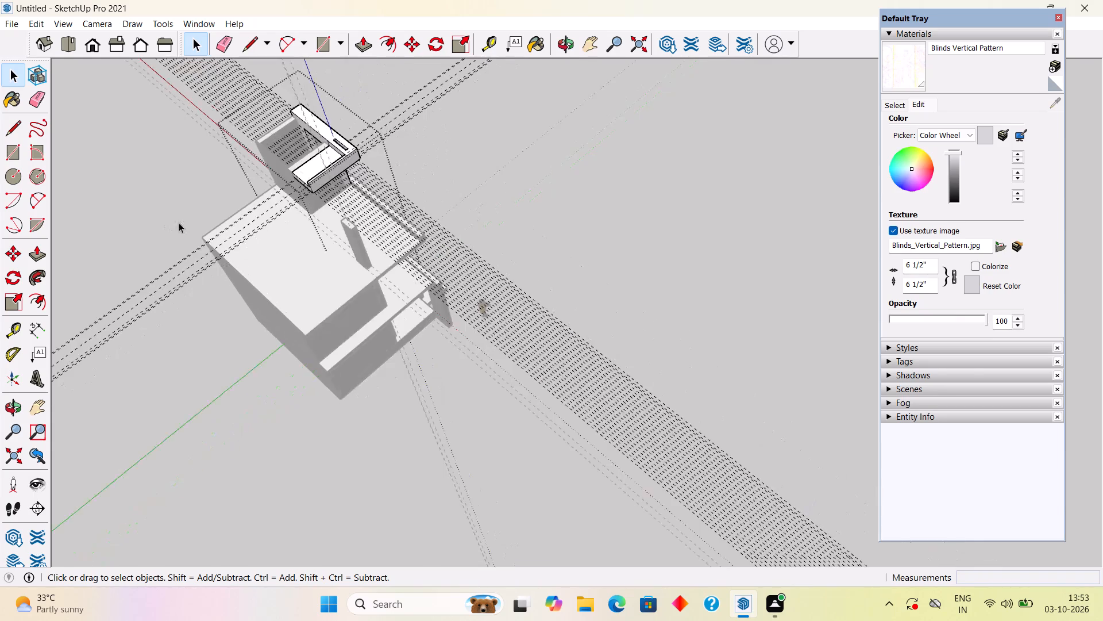
middle_drag(287, 188, 165, 187)
scroll(165, 187, down, 9)
scroll(297, 162, down, 4)
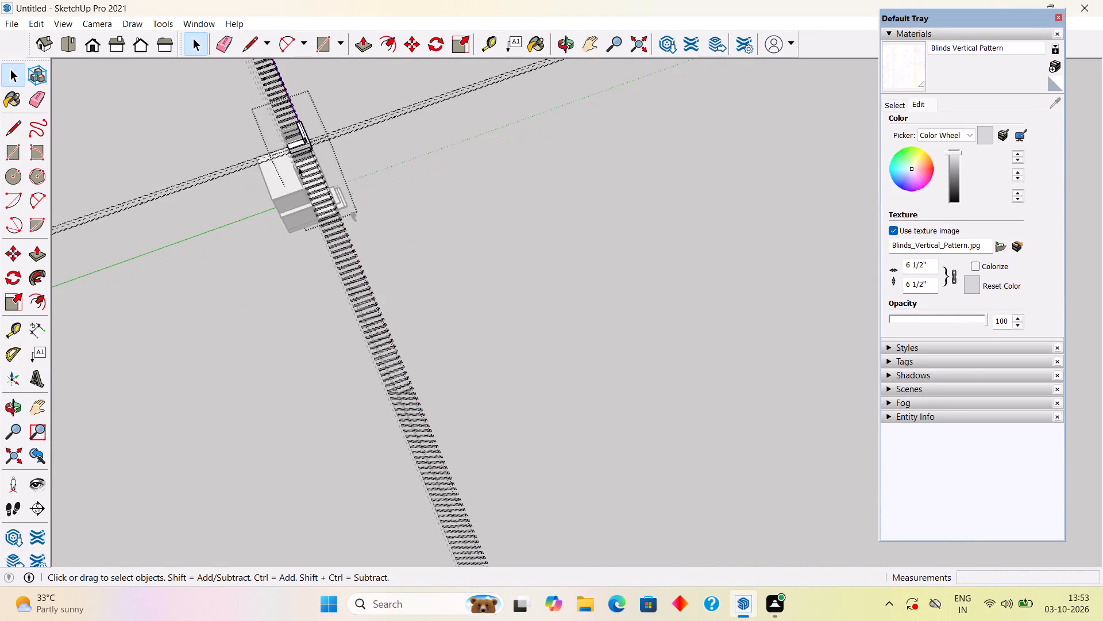
middle_drag(354, 145, 261, 94)
scroll(261, 94, down, 1)
scroll(430, 162, down, 5)
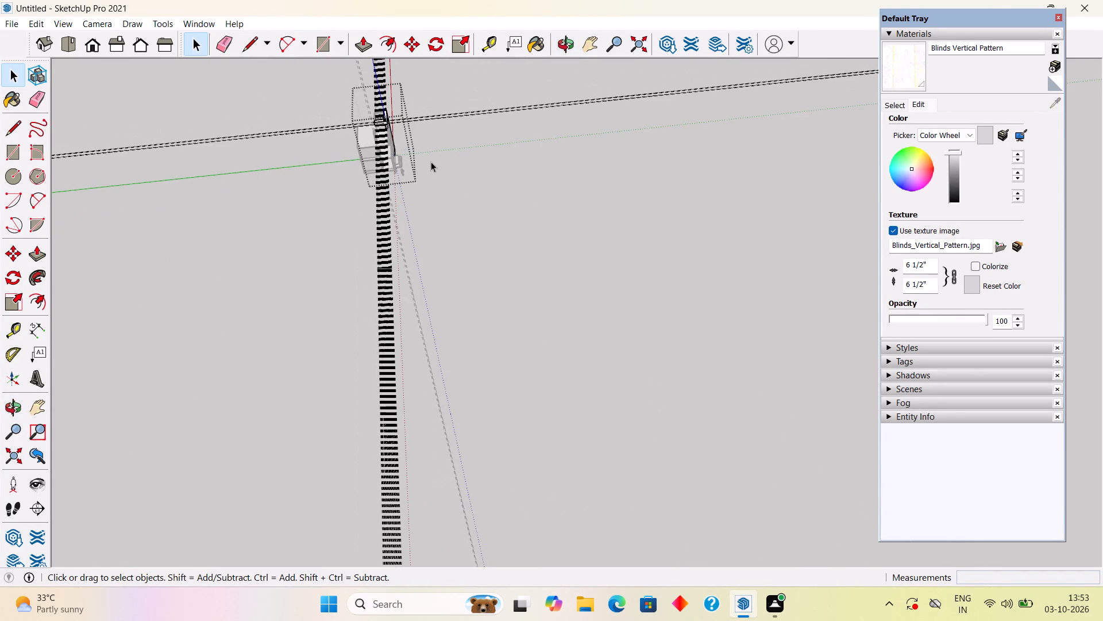
shift+middle_drag(432, 157, 390, 401)
middle_drag(358, 401, 315, 171)
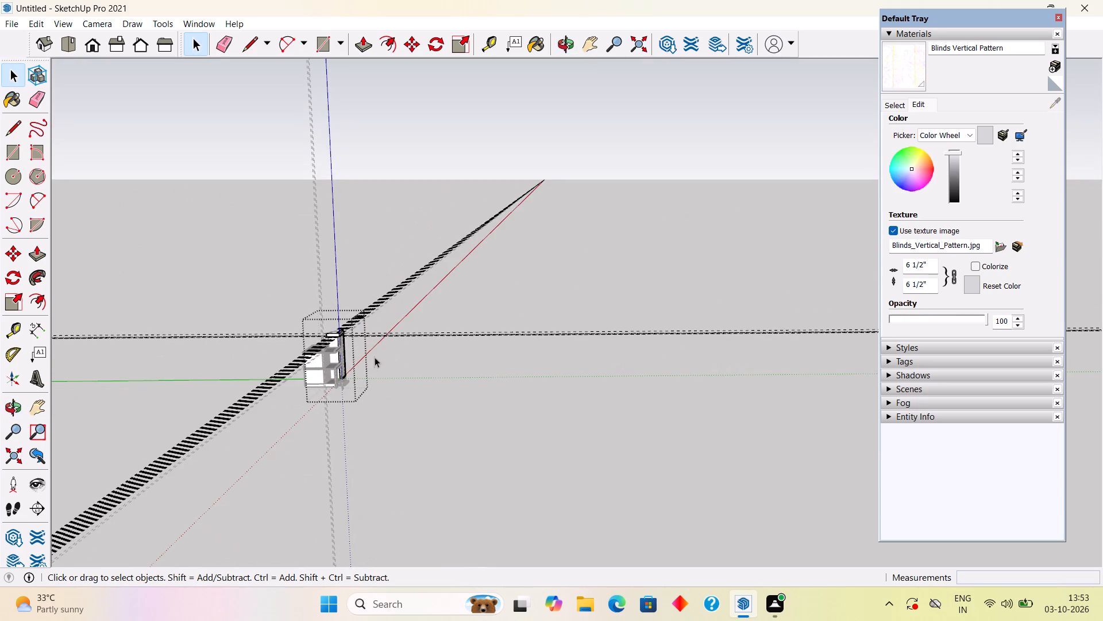
middle_drag(324, 359, 325, 221)
scroll(308, 329, up, 5)
scroll(338, 319, down, 1)
scroll(332, 350, up, 14)
scroll(356, 293, up, 1)
middle_drag(364, 264, 379, 204)
scroll(387, 289, up, 11)
middle_drag(361, 306, 361, 381)
scroll(356, 272, up, 9)
middle_drag(360, 262, 385, 239)
scroll(383, 241, down, 9)
middle_drag(384, 175, 388, 110)
middle_drag(337, 209, 353, 253)
scroll(344, 227, up, 1)
scroll(369, 168, up, 6)
middle_drag(367, 160, 377, 179)
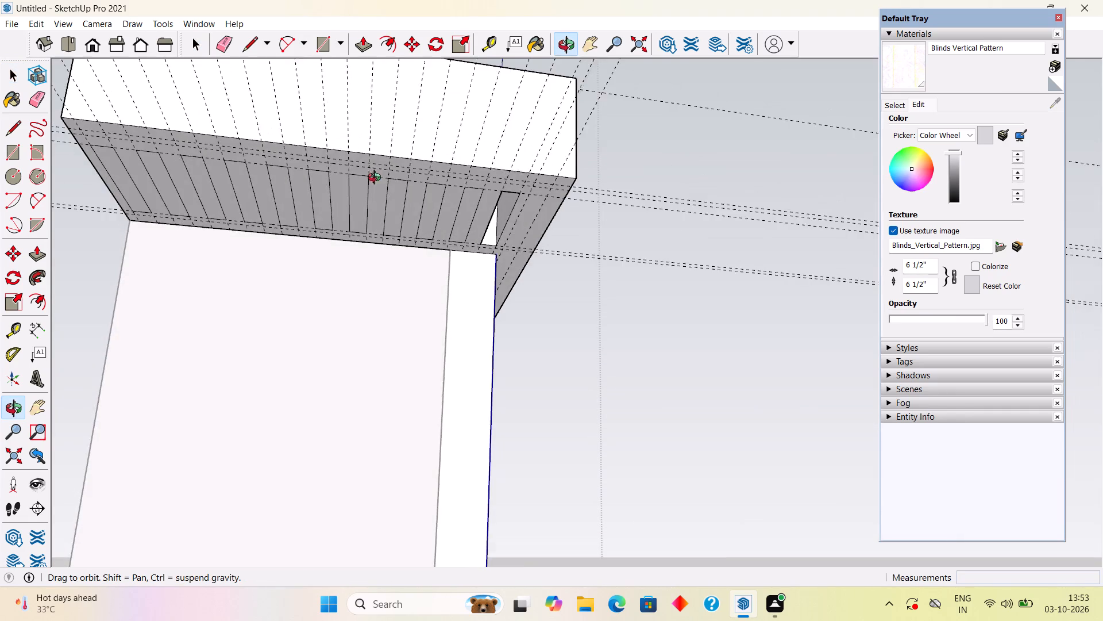
middle_drag(377, 179, 377, 179)
scroll(355, 148, up, 4)
middle_drag(357, 147, 376, 94)
scroll(466, 163, up, 3)
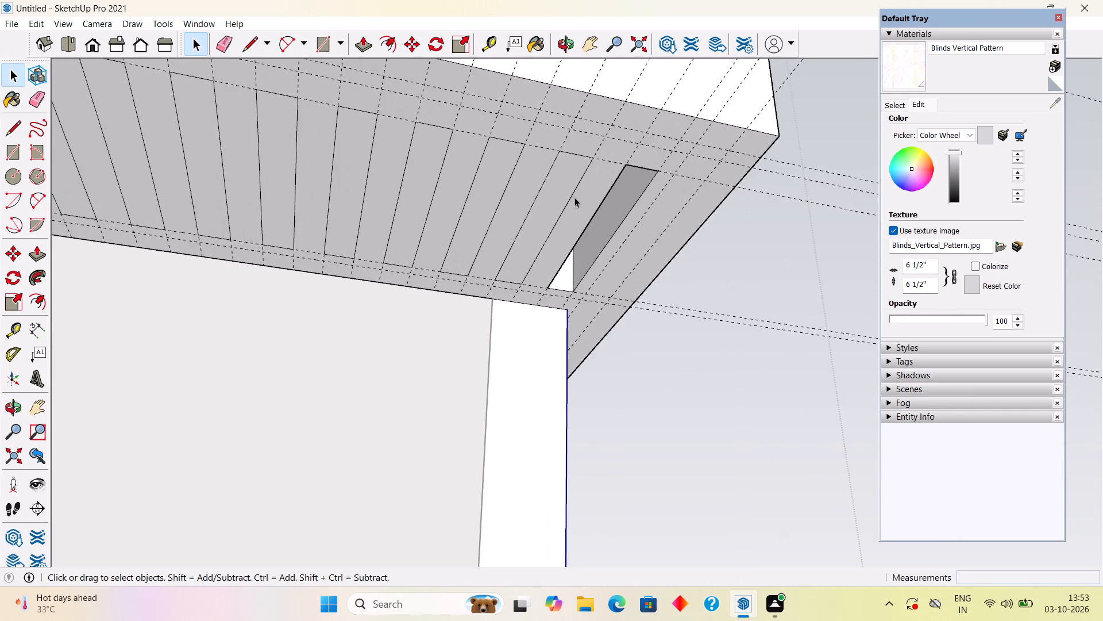
middle_drag(576, 187, 565, 158)
scroll(565, 158, down, 3)
shift+middle_drag(565, 158, 569, 186)
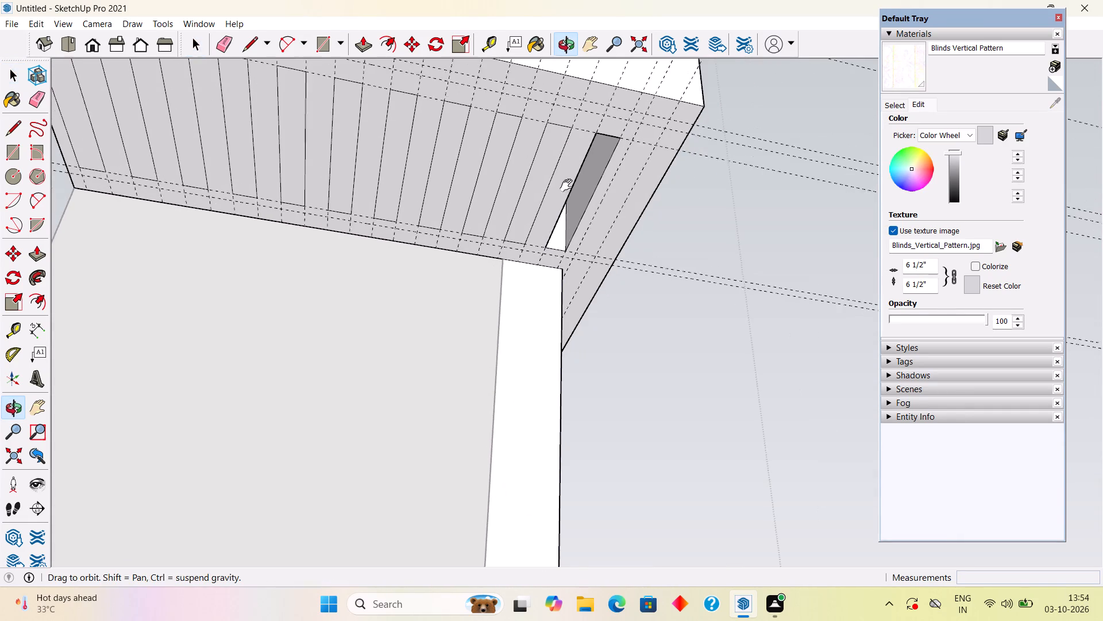
shift+middle_drag(569, 186, 642, 343)
middle_drag(533, 318, 526, 269)
scroll(527, 260, up, 4)
middle_drag(527, 259, 526, 196)
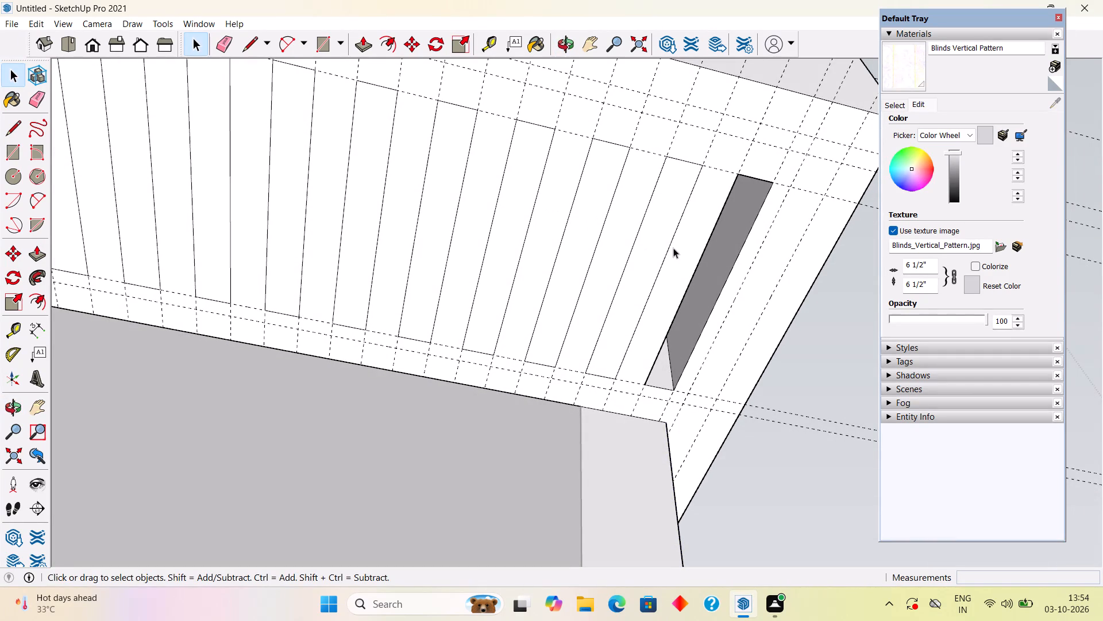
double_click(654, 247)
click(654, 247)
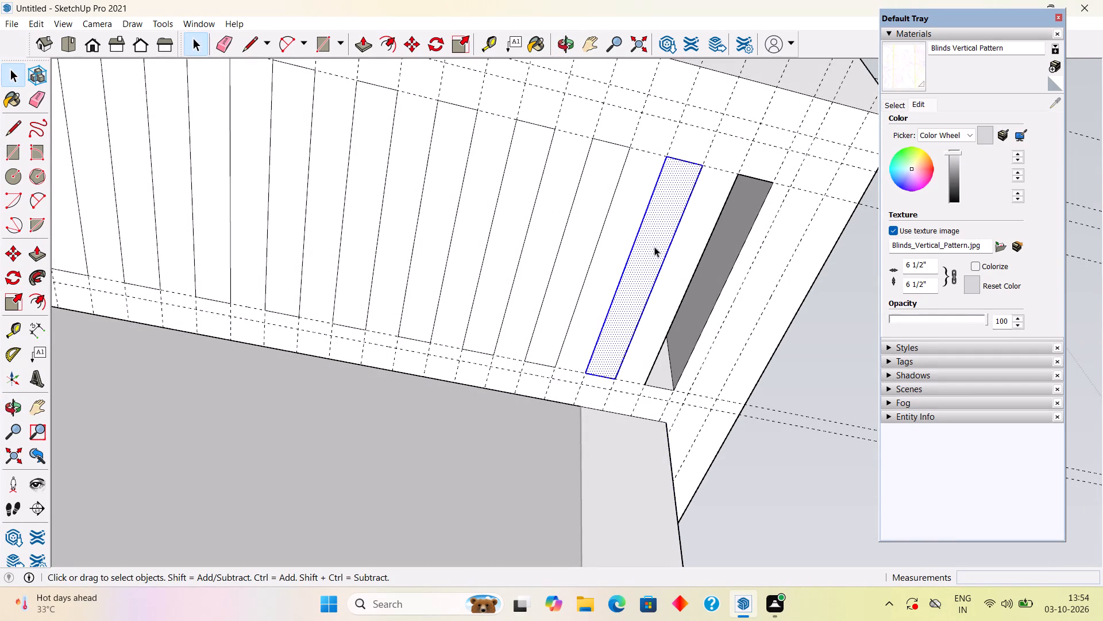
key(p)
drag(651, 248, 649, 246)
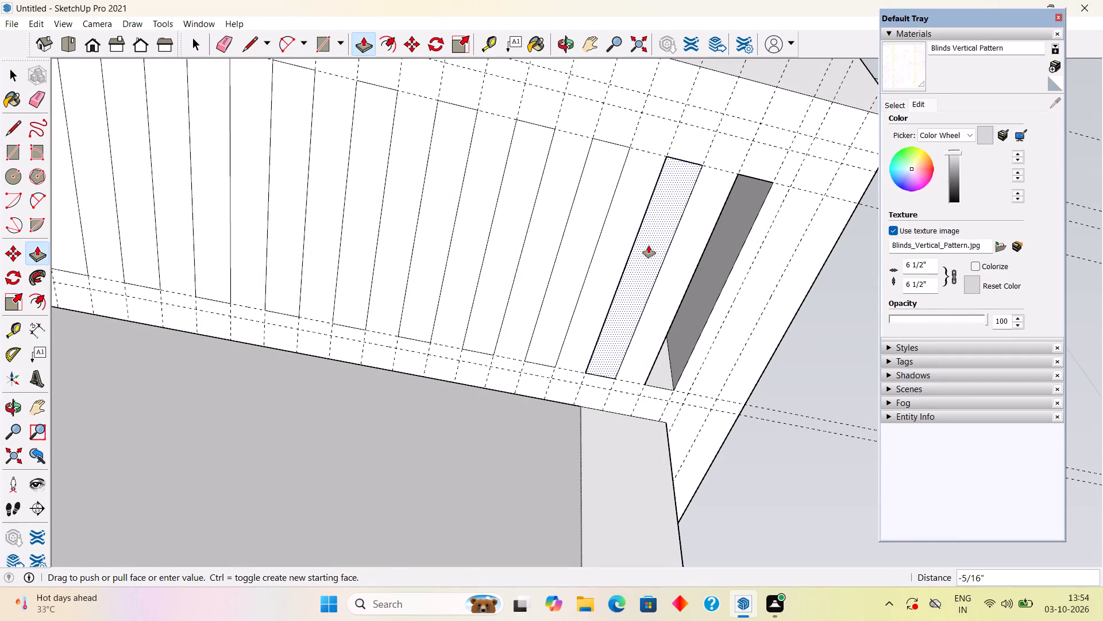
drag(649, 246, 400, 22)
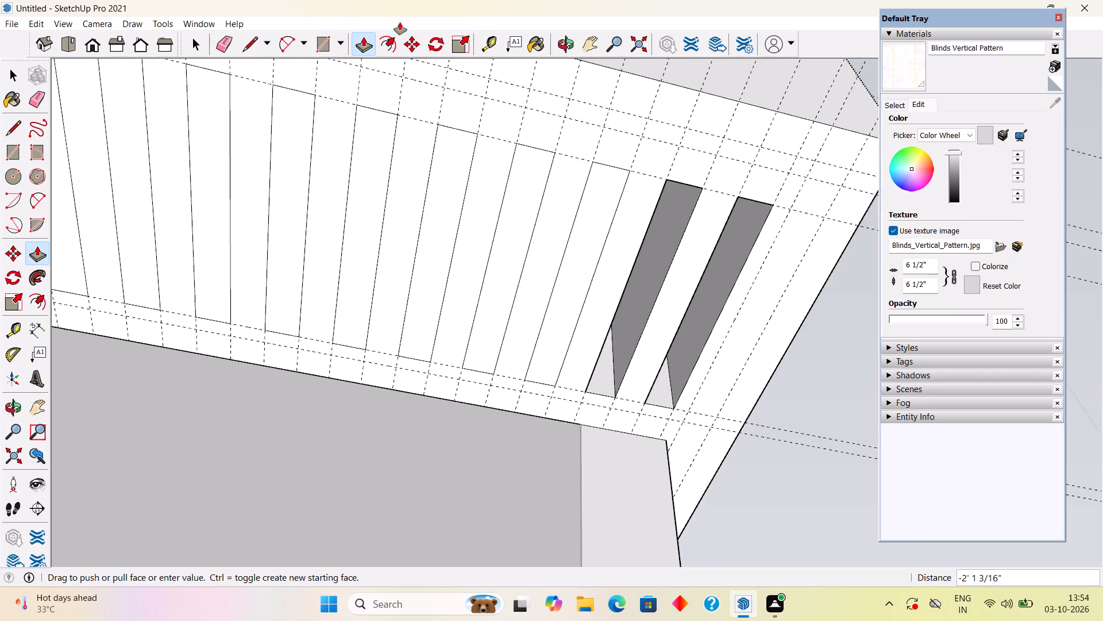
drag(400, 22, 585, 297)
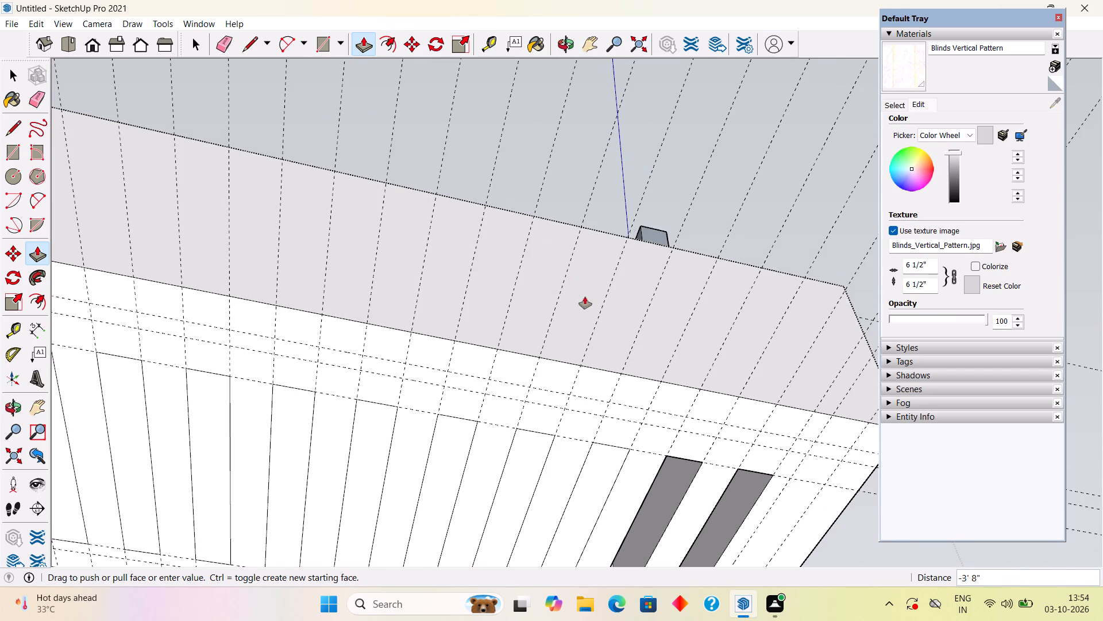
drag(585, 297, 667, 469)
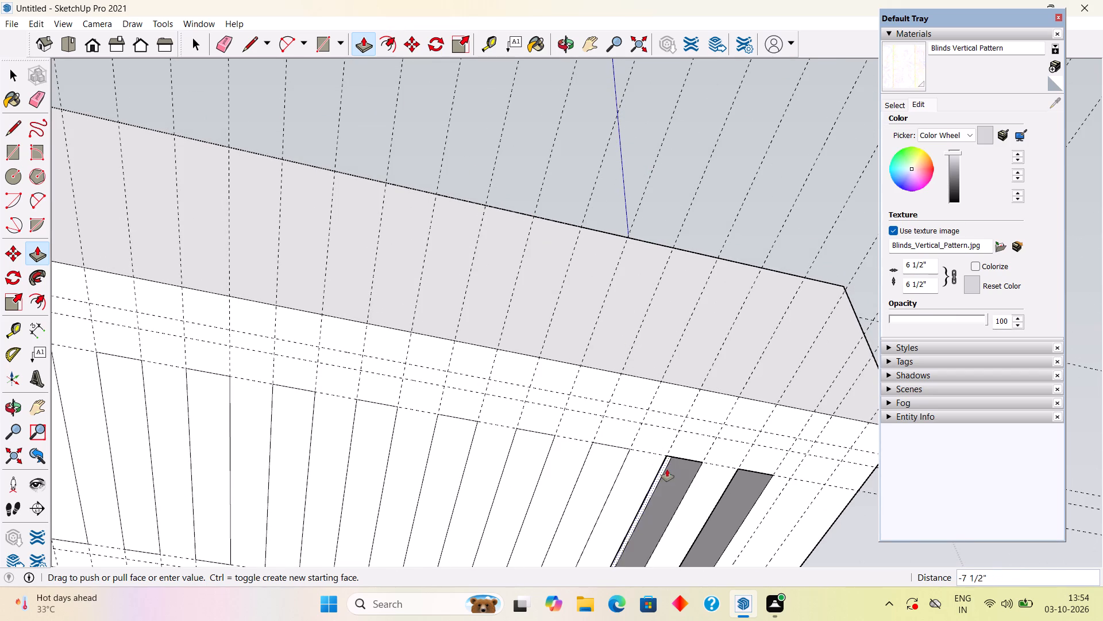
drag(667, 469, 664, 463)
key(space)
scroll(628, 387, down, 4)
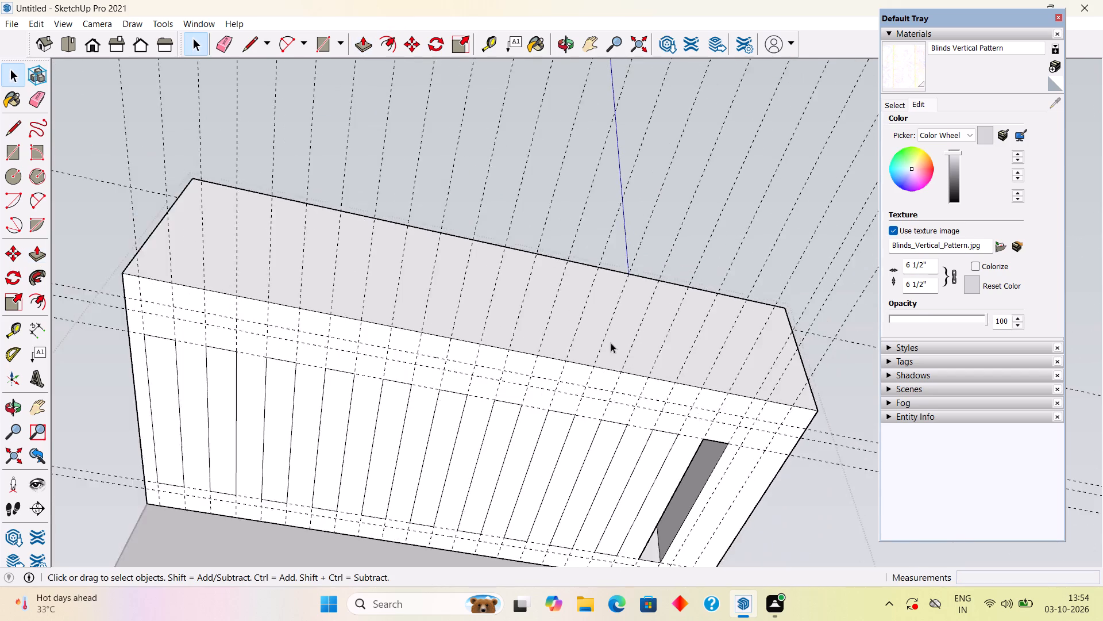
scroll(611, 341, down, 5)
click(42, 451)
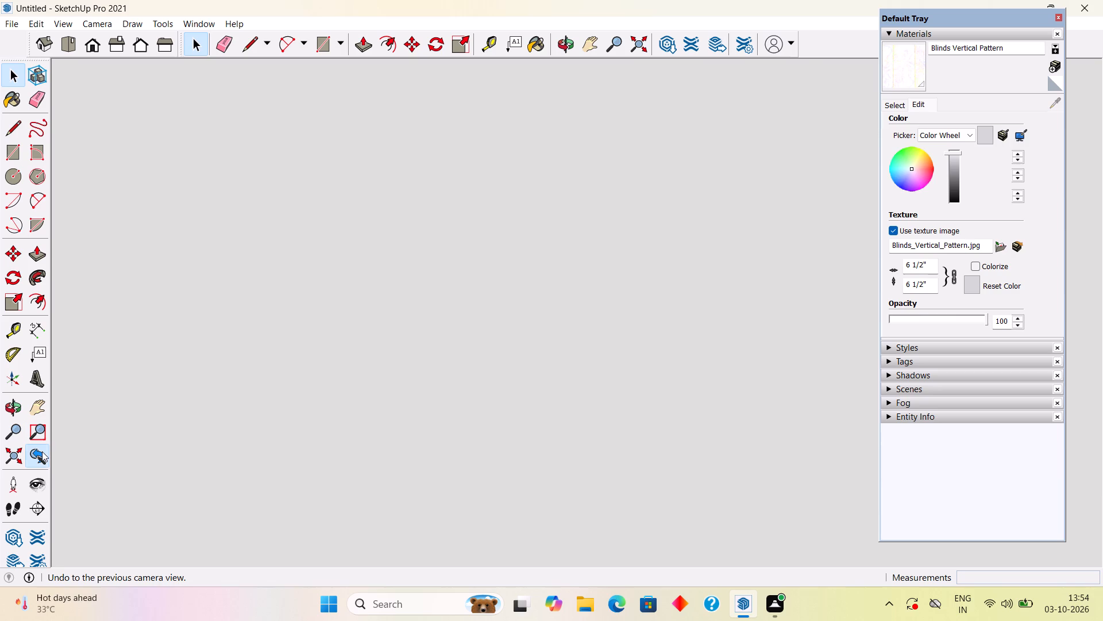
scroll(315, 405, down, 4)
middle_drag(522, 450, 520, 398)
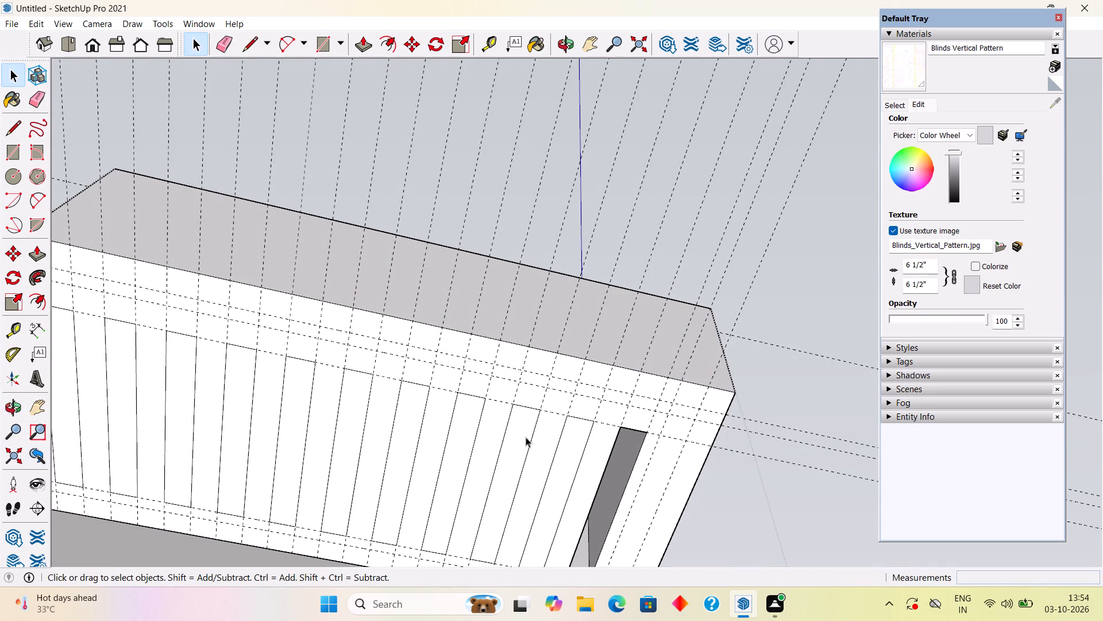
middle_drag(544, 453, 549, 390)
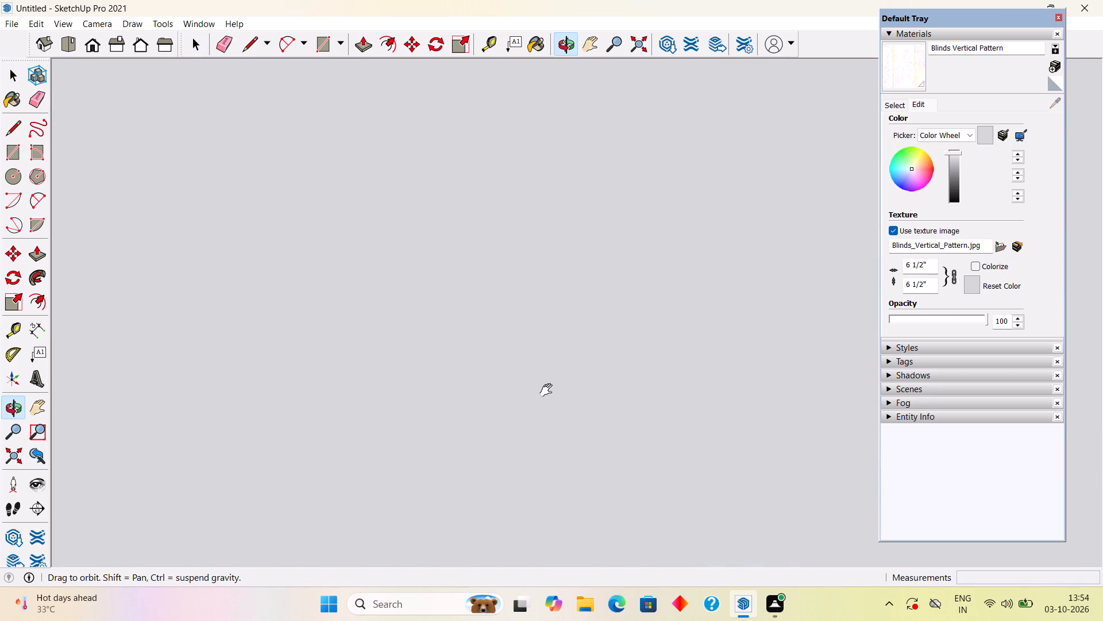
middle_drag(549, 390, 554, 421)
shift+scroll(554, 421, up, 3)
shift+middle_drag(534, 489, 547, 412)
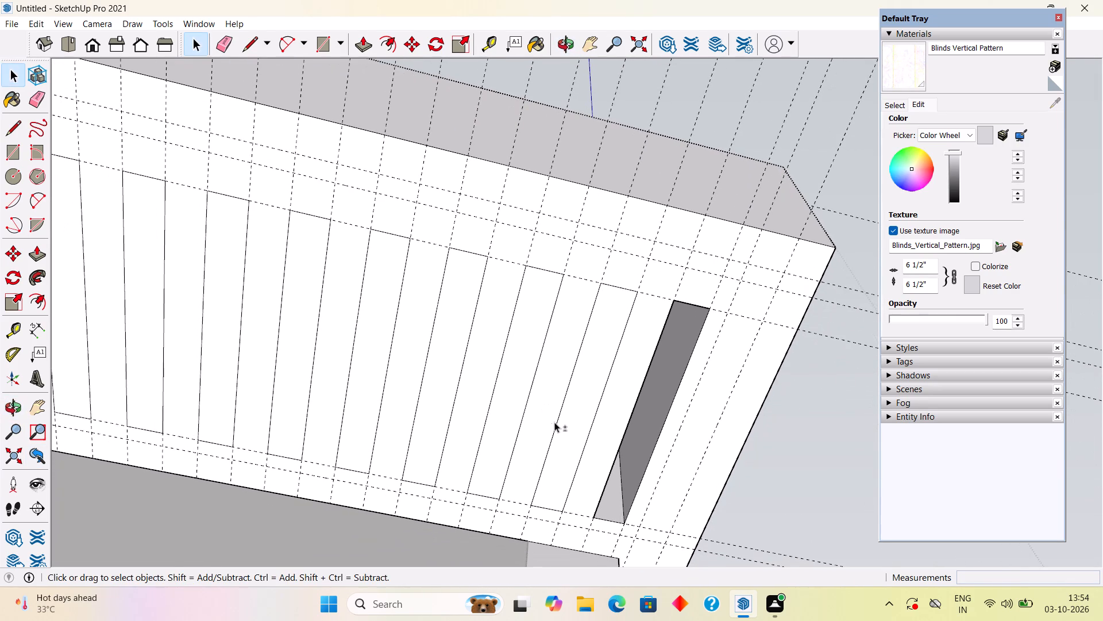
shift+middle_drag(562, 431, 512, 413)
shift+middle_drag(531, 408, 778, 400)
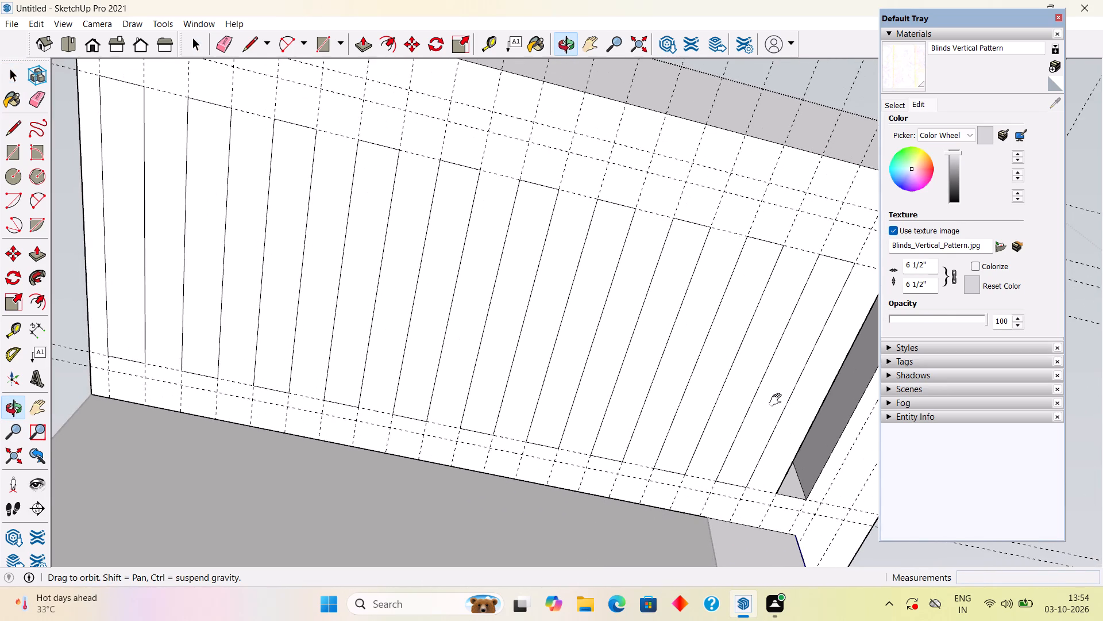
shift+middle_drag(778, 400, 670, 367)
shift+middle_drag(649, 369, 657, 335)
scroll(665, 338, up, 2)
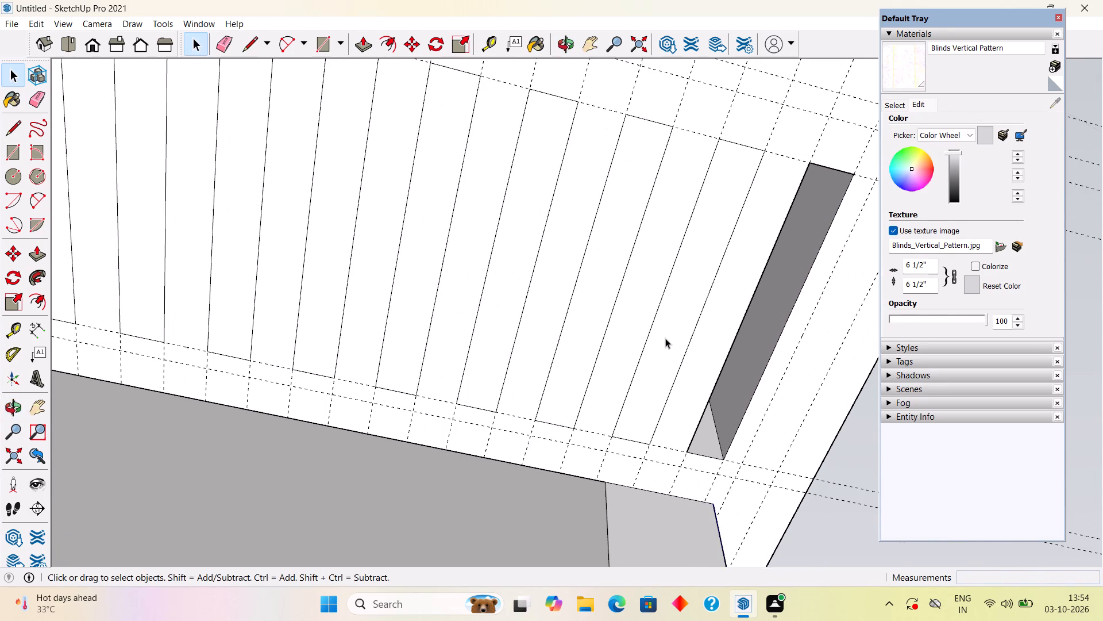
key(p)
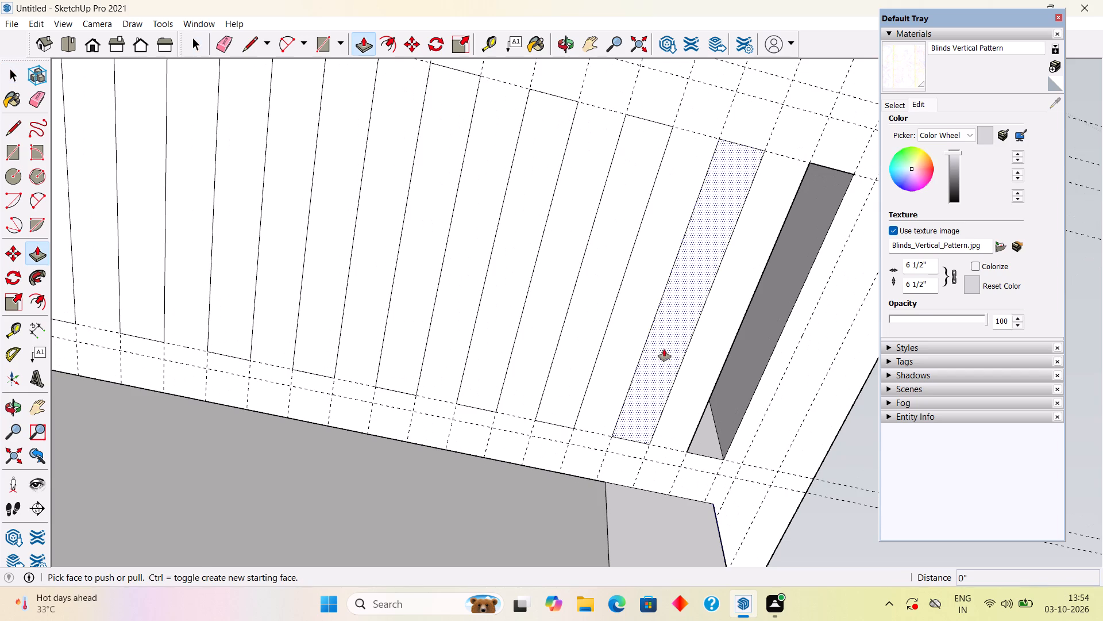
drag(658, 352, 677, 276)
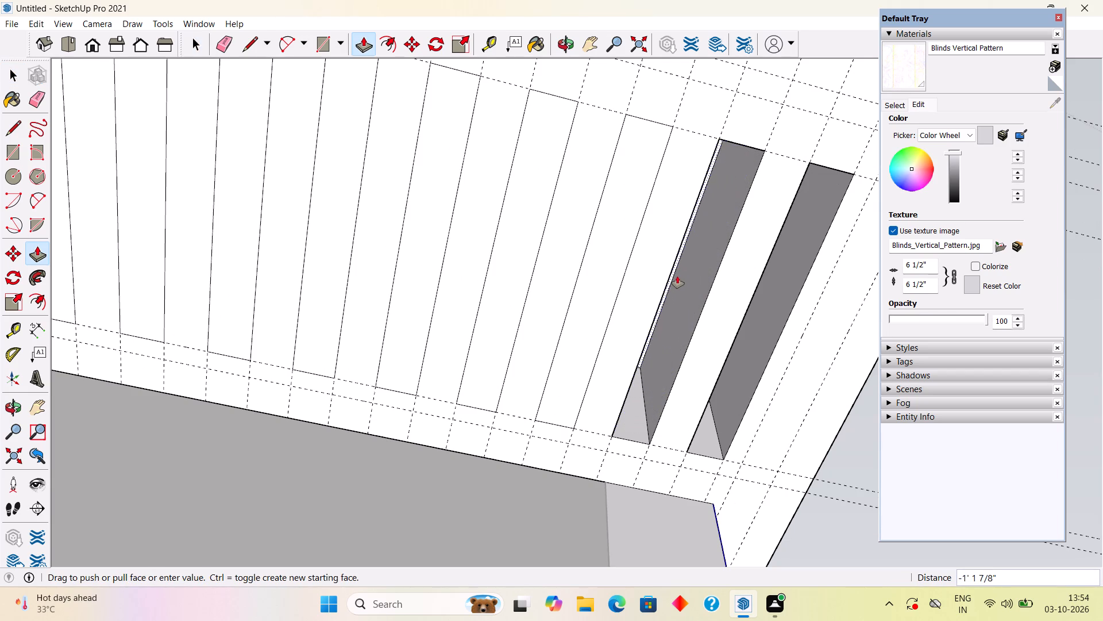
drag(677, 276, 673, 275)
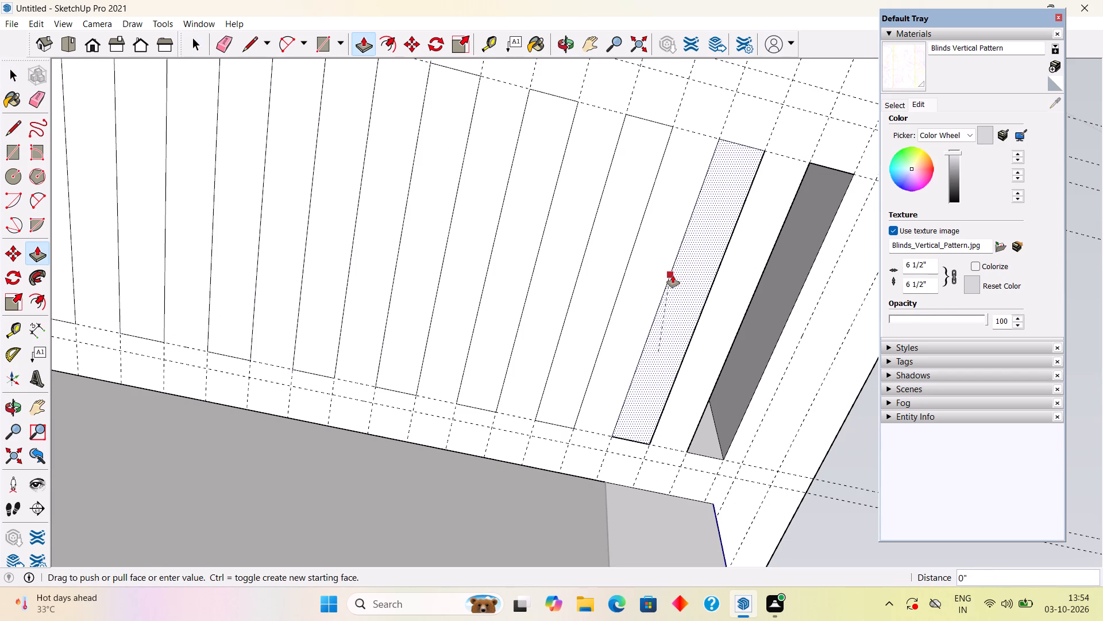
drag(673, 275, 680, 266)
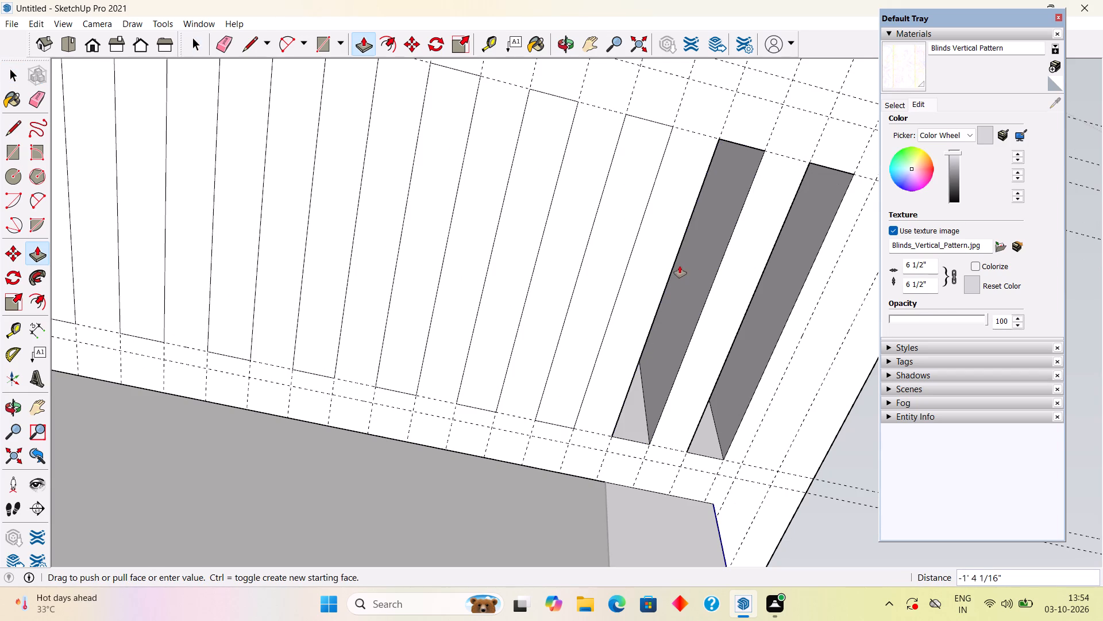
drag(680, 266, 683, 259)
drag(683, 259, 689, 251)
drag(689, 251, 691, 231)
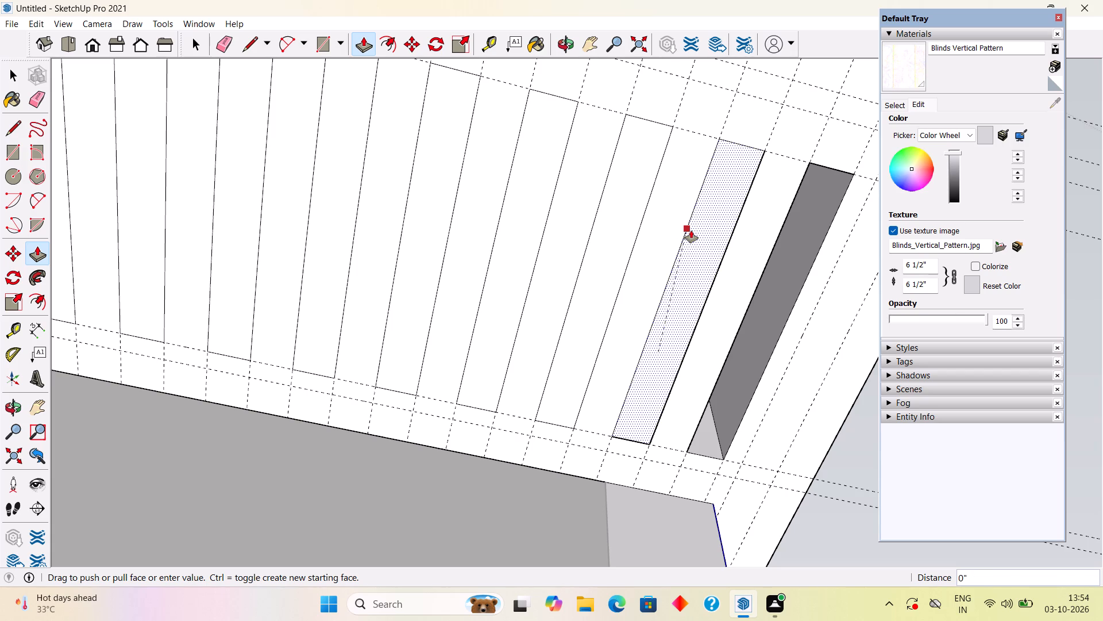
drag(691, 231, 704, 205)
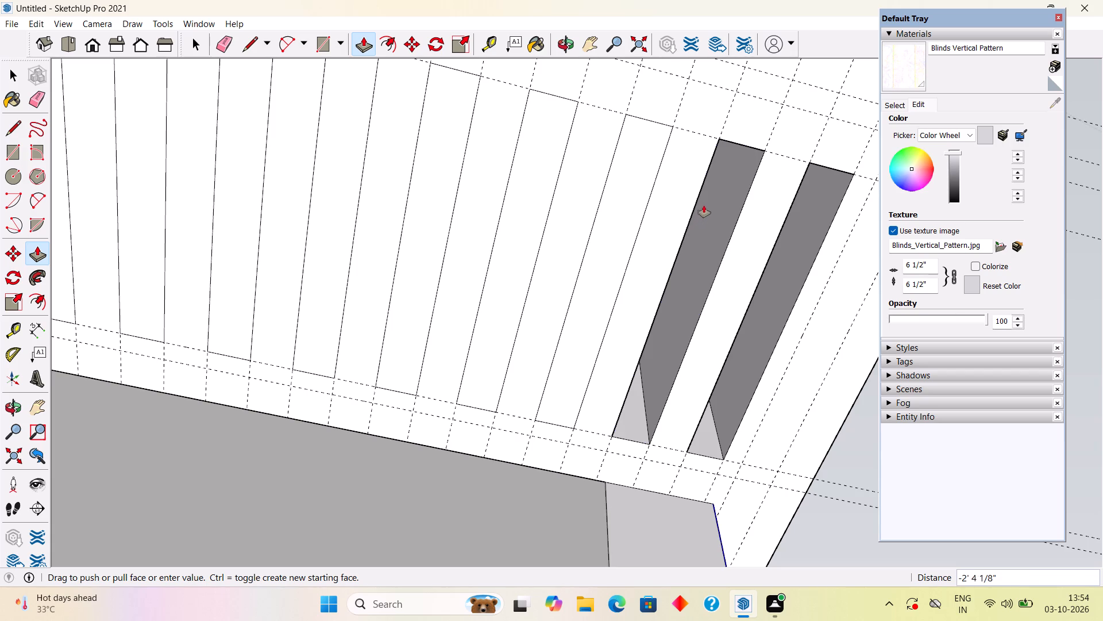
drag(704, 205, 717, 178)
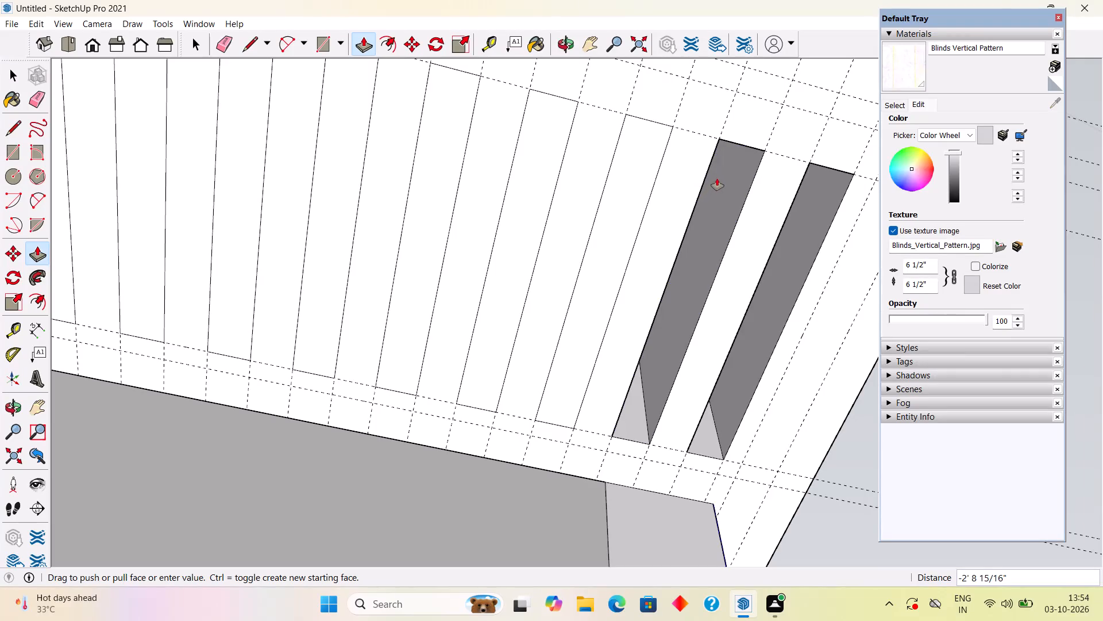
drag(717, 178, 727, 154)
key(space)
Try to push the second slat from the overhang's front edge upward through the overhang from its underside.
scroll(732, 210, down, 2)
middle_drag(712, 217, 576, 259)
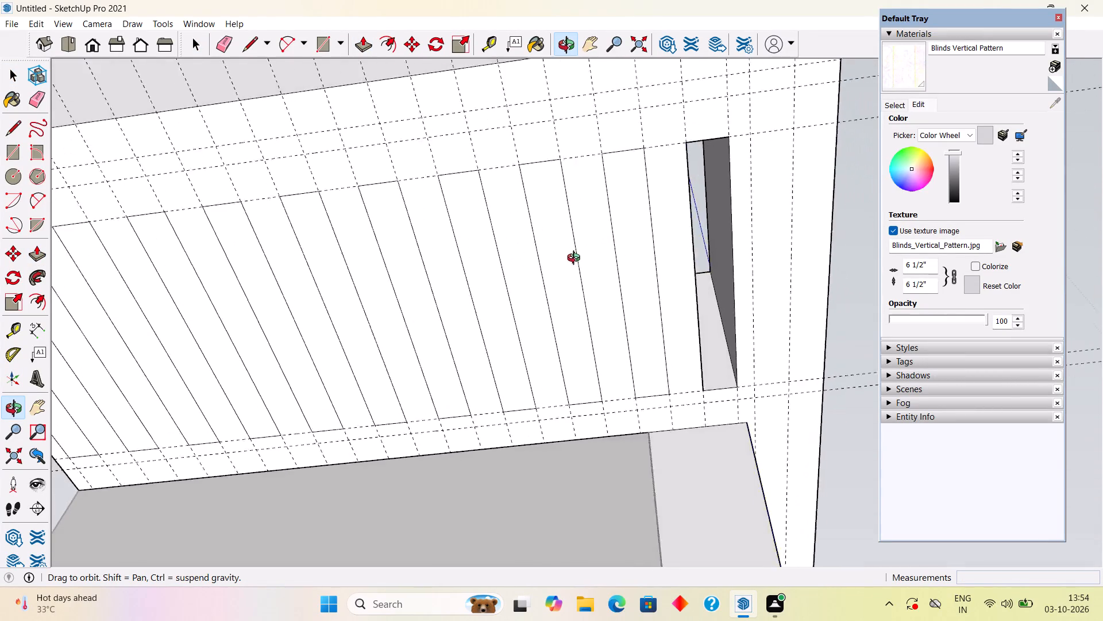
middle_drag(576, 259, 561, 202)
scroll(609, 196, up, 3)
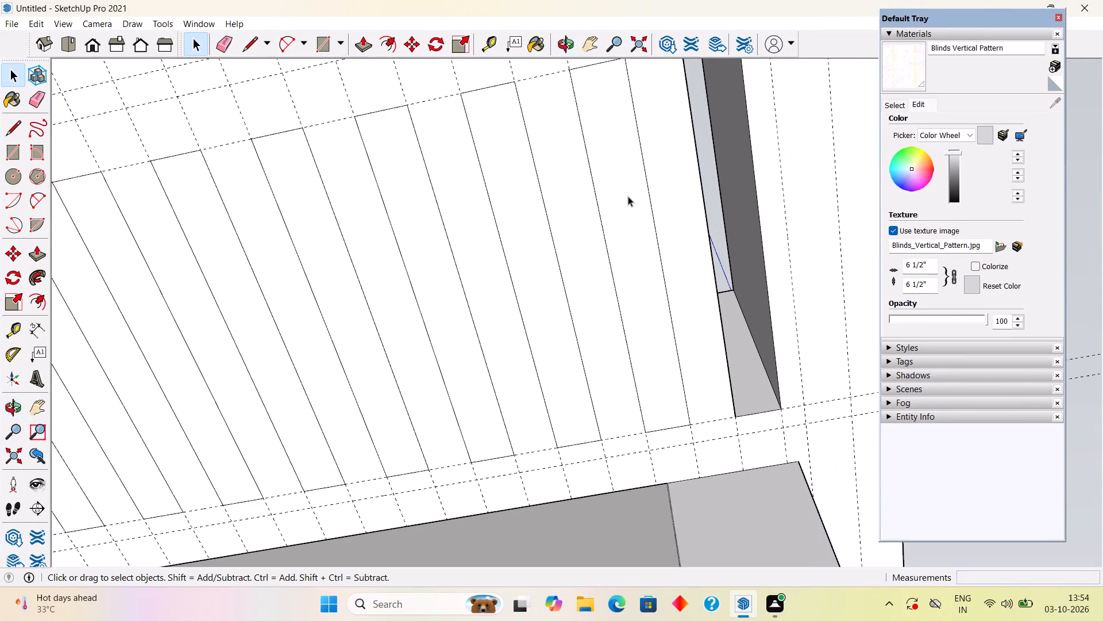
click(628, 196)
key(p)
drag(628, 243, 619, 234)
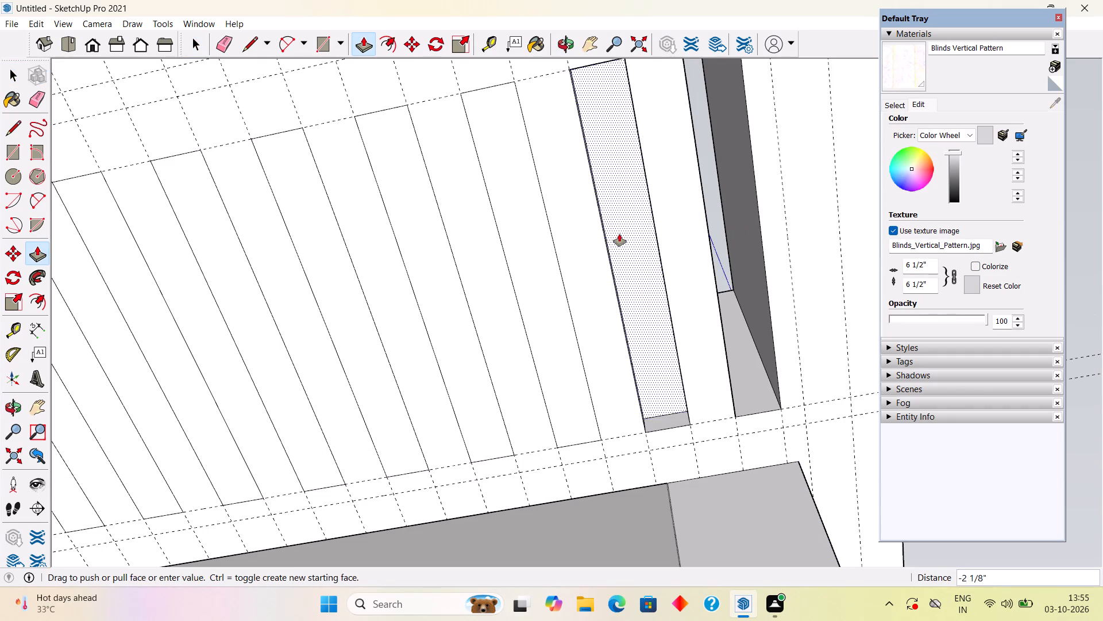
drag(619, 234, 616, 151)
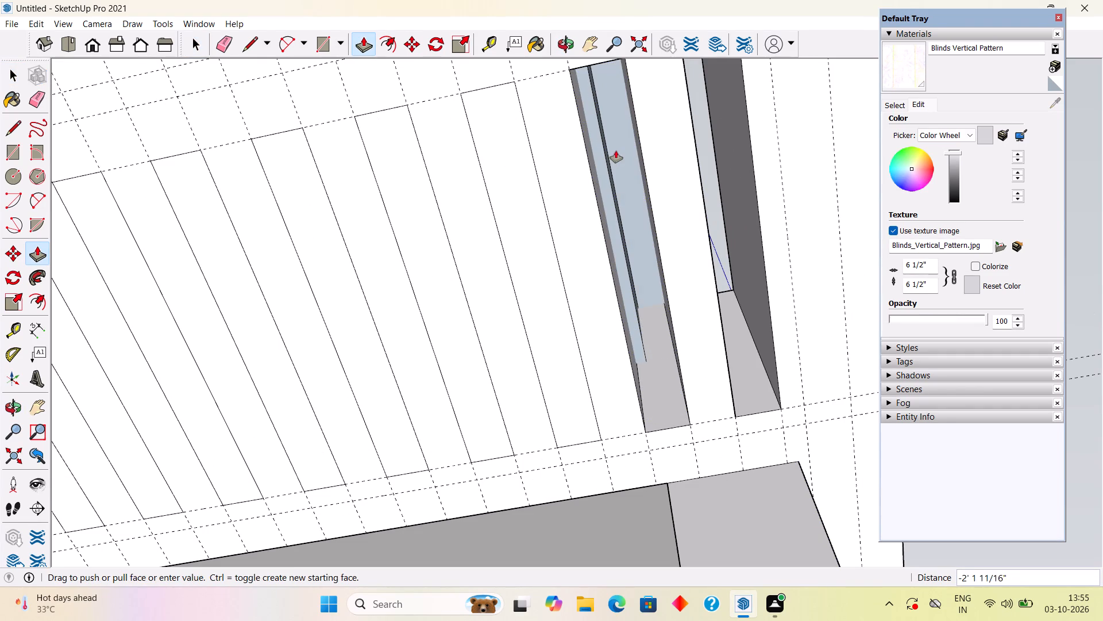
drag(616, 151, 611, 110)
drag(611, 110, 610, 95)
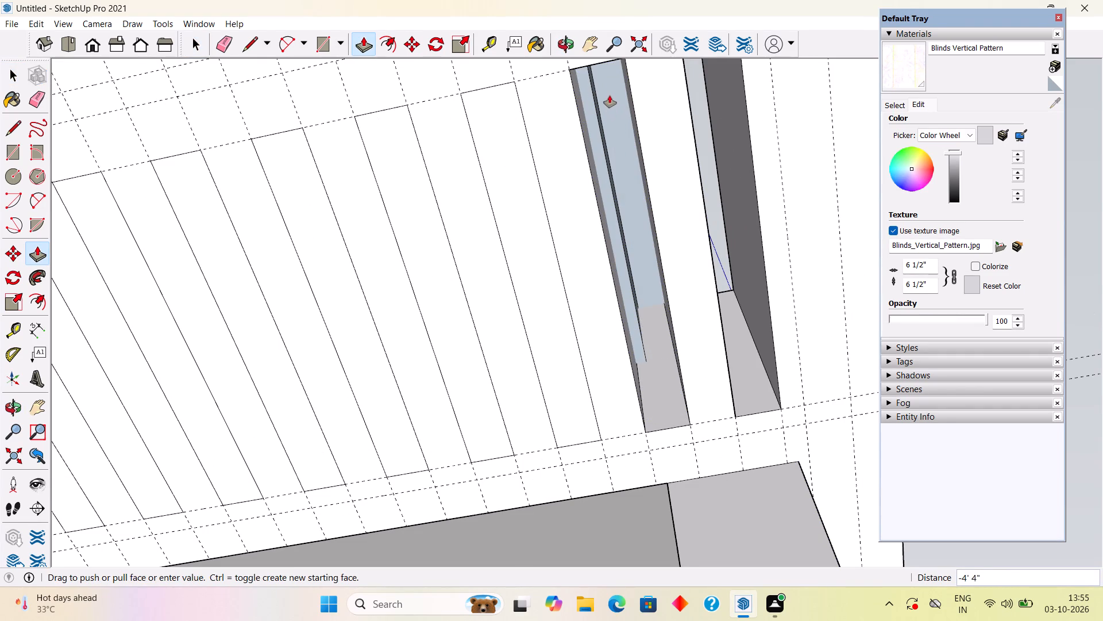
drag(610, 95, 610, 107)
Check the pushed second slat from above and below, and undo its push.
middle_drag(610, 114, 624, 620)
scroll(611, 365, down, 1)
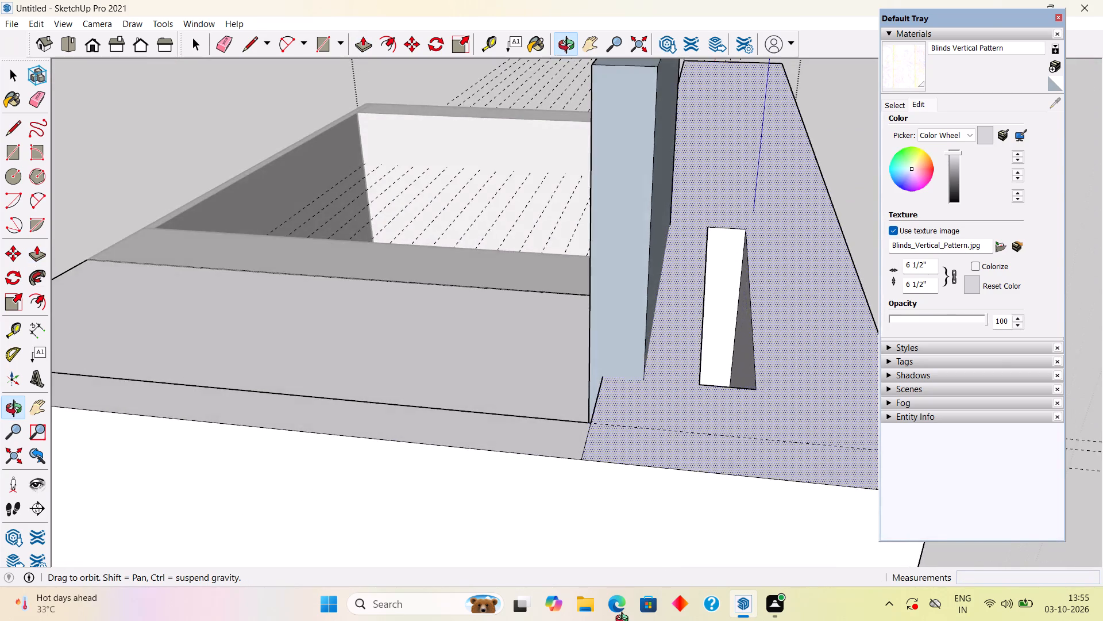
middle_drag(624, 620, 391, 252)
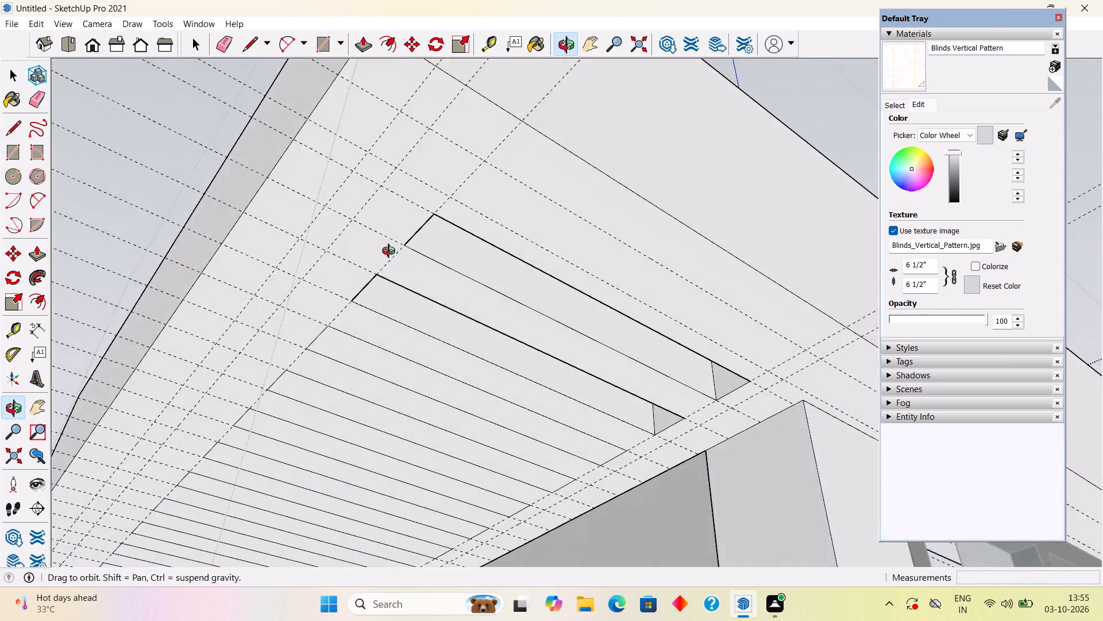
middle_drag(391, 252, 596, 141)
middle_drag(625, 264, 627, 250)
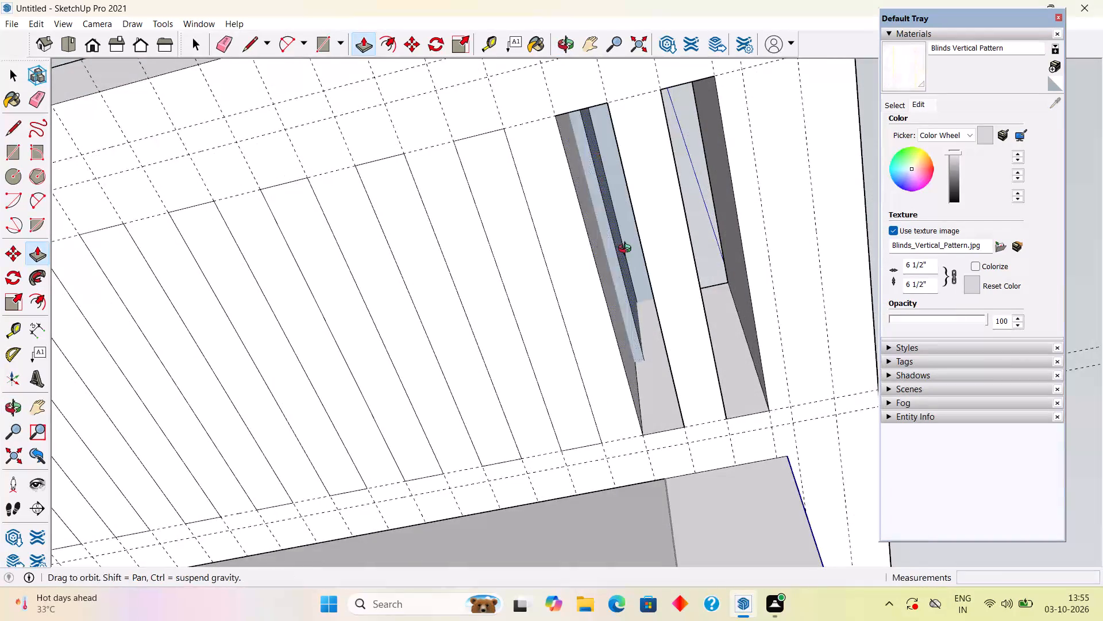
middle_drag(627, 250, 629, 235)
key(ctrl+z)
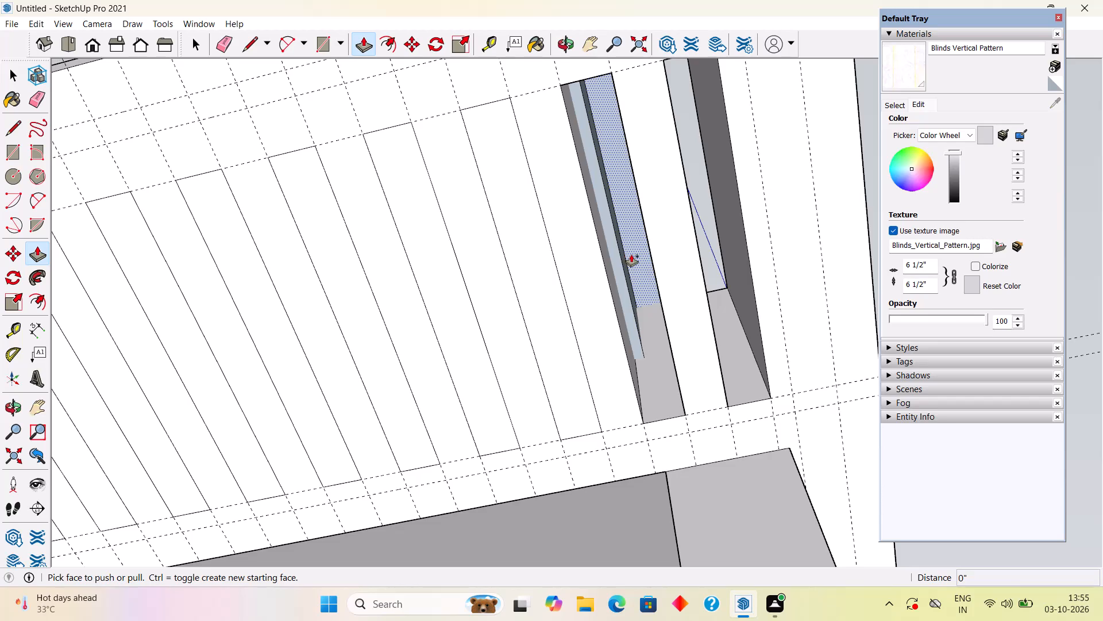
Push the second slat upward about 1' 11 13/16" and delete its end face to open it.
drag(624, 271, 616, 166)
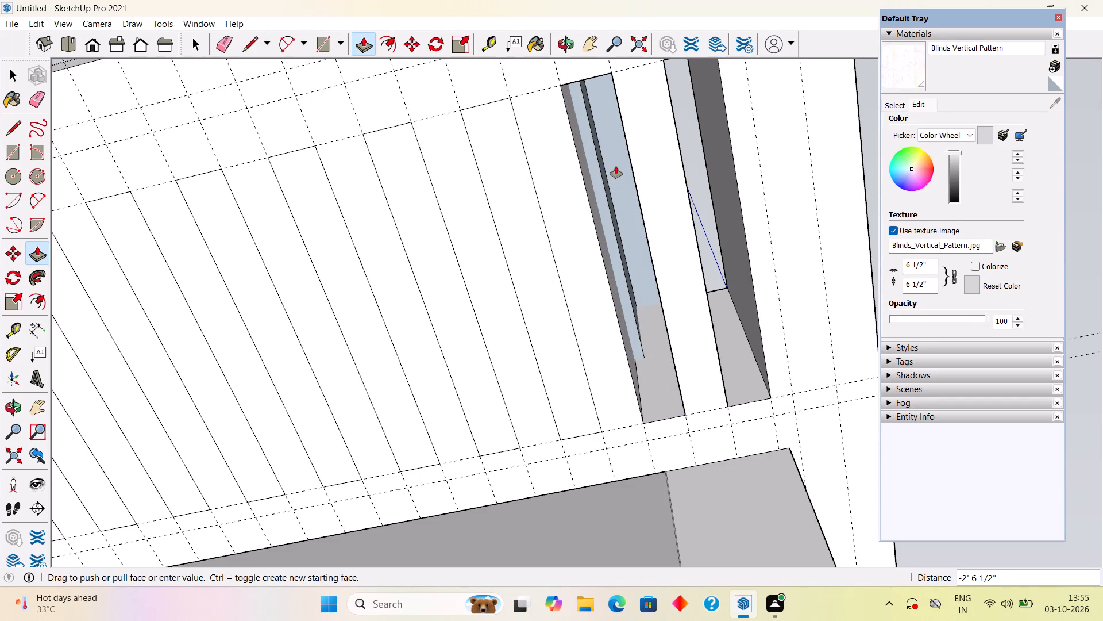
drag(616, 166, 616, 184)
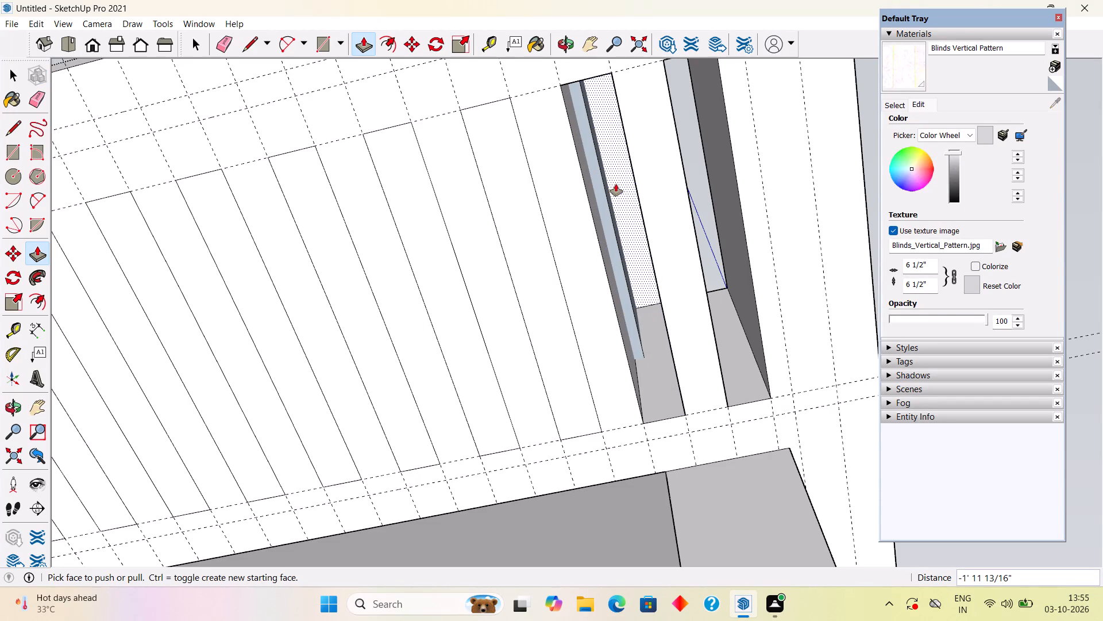
key(space)
click(616, 186)
key(Delete)
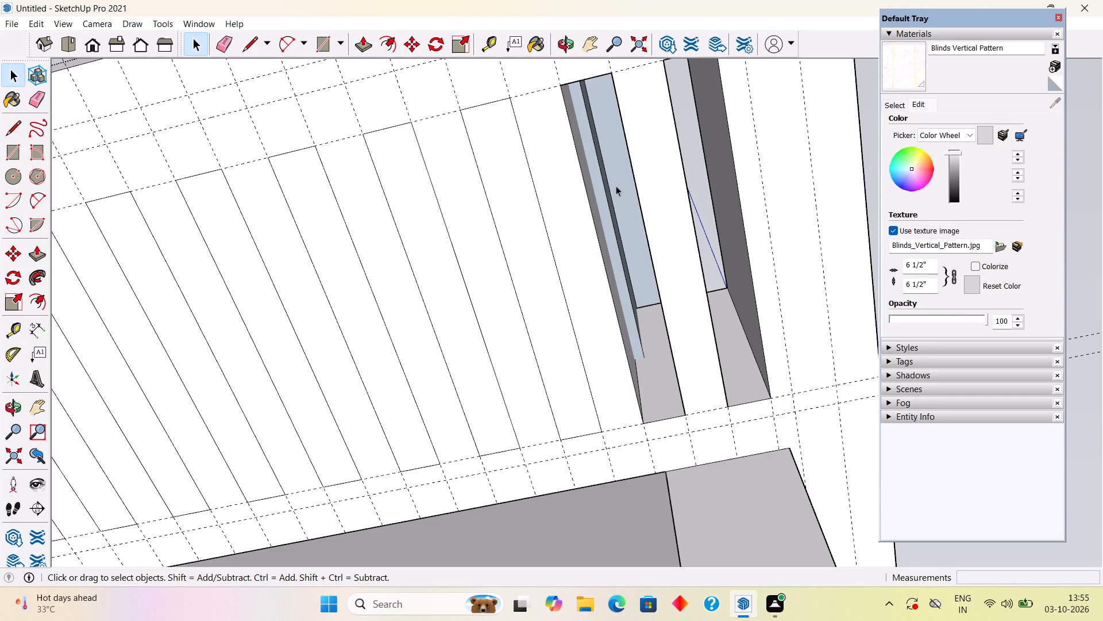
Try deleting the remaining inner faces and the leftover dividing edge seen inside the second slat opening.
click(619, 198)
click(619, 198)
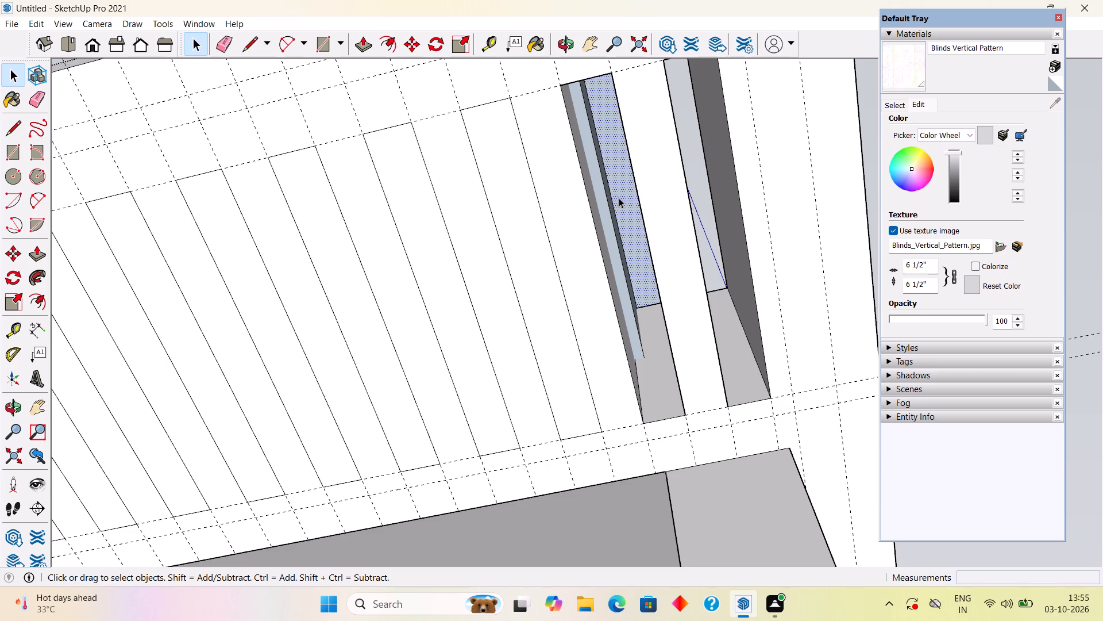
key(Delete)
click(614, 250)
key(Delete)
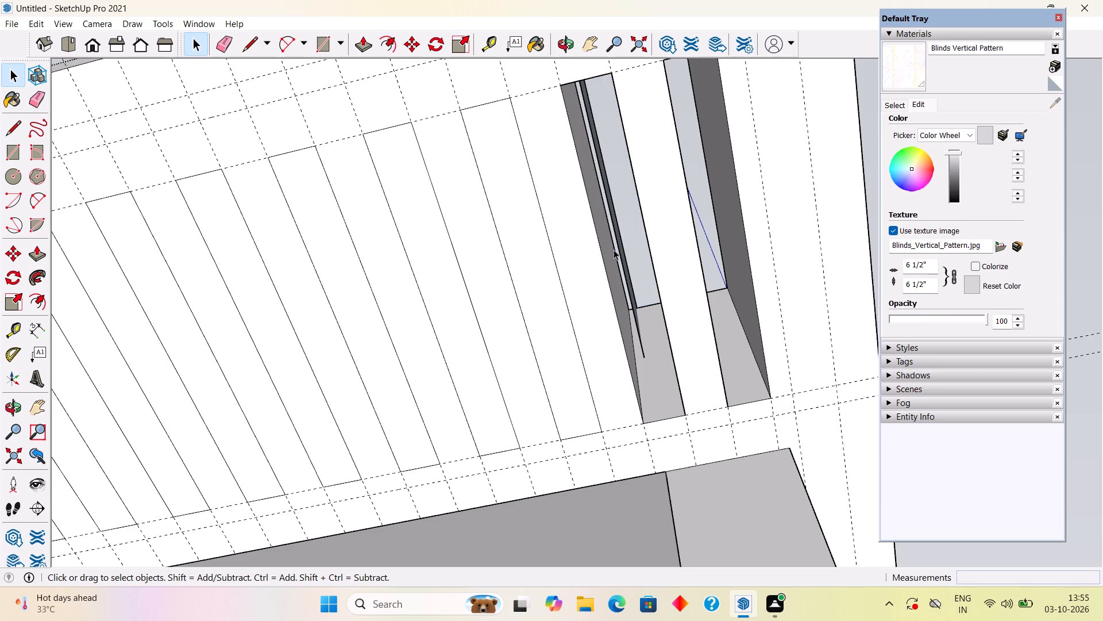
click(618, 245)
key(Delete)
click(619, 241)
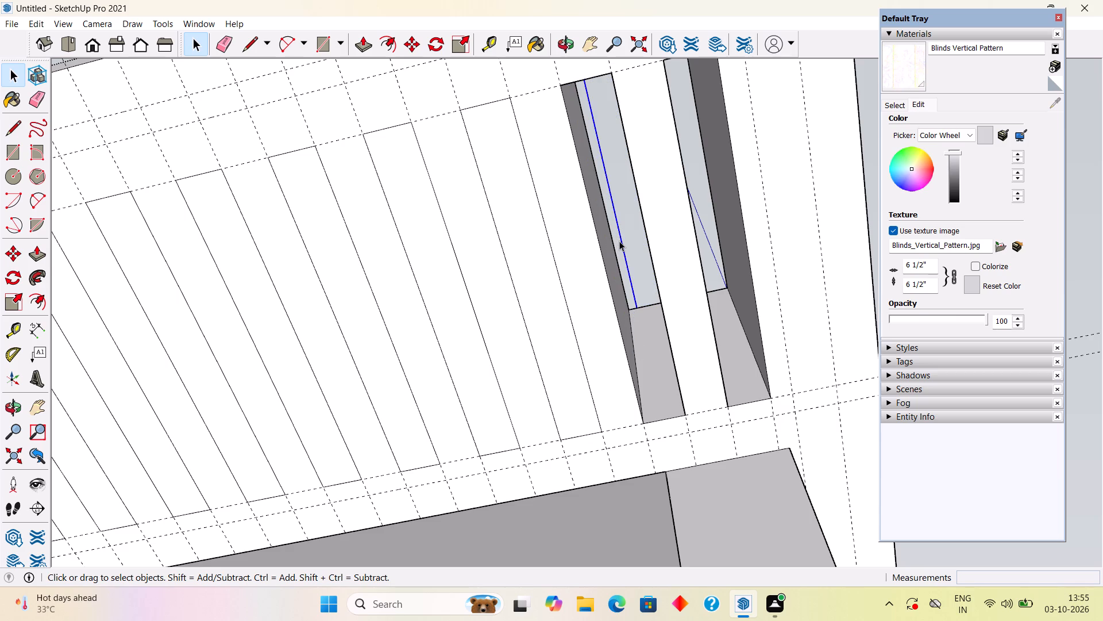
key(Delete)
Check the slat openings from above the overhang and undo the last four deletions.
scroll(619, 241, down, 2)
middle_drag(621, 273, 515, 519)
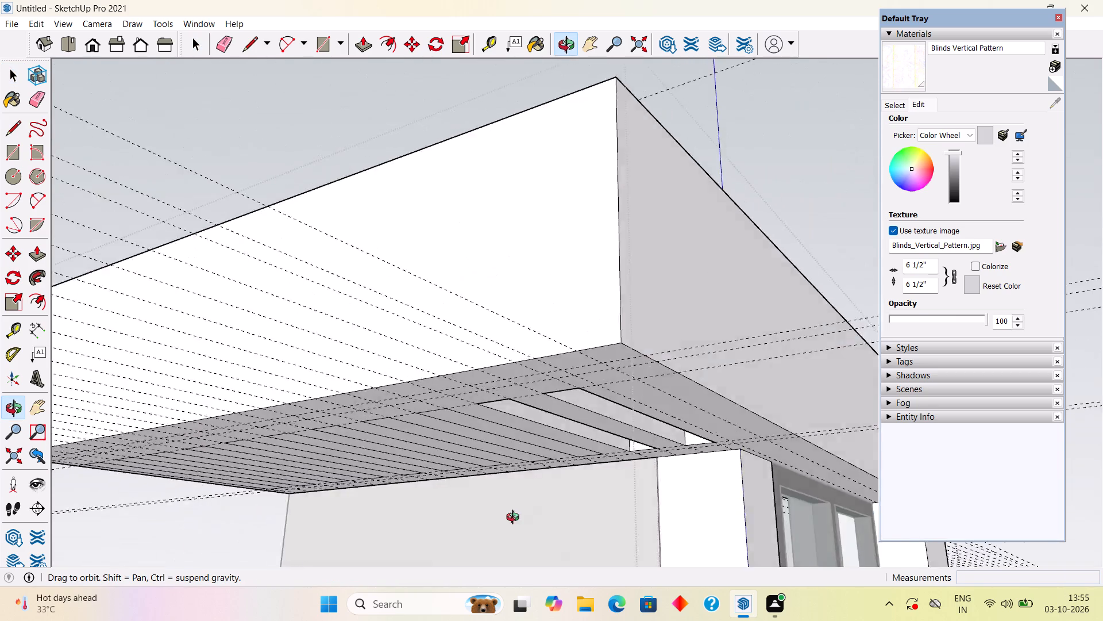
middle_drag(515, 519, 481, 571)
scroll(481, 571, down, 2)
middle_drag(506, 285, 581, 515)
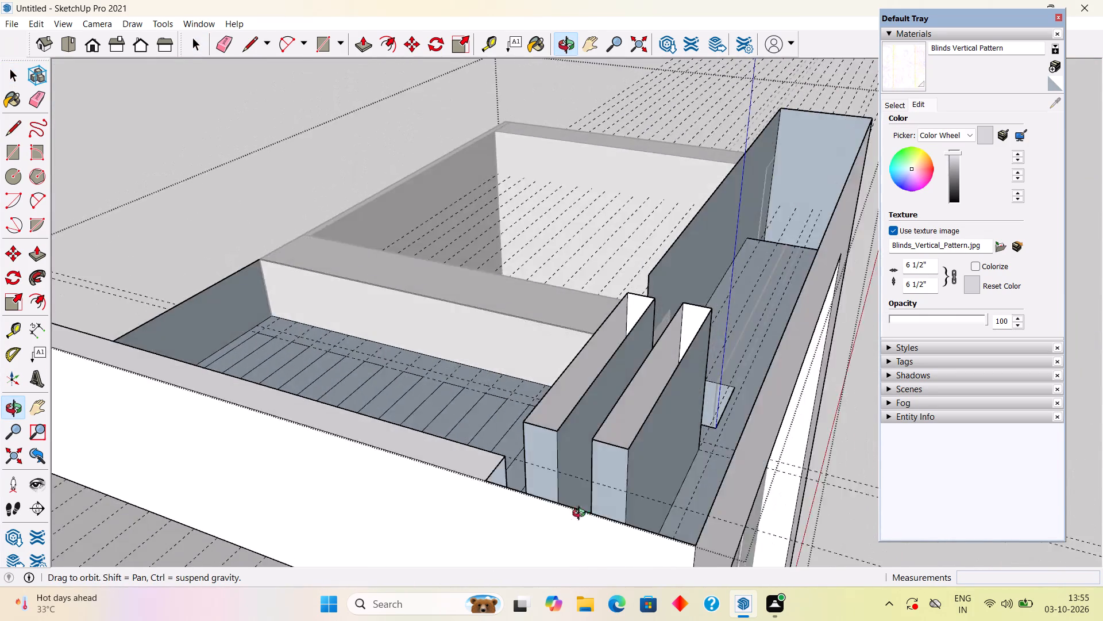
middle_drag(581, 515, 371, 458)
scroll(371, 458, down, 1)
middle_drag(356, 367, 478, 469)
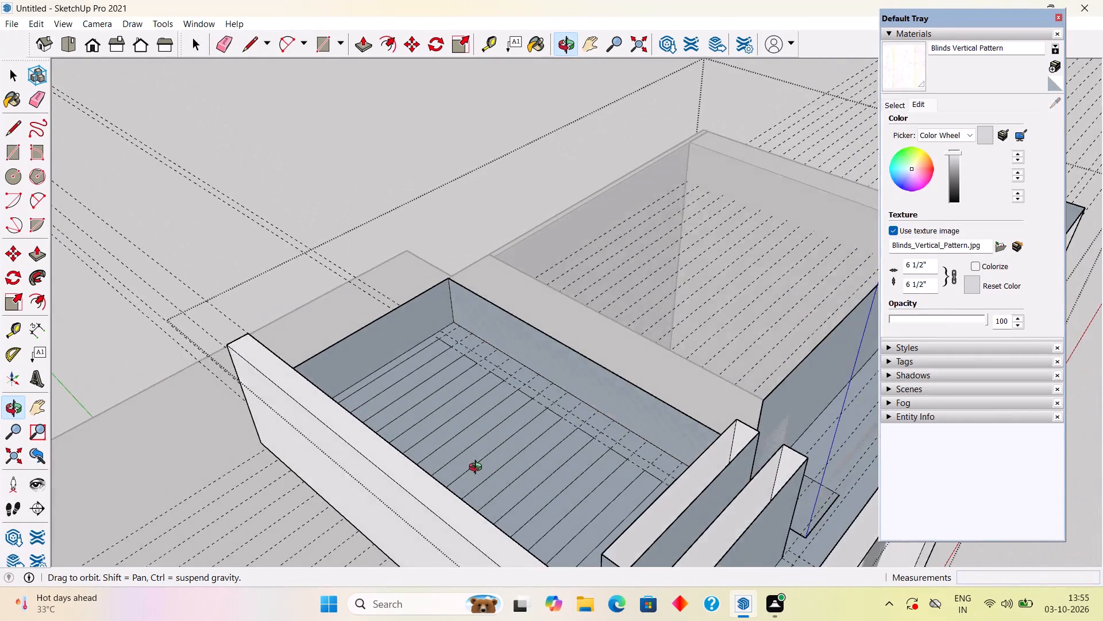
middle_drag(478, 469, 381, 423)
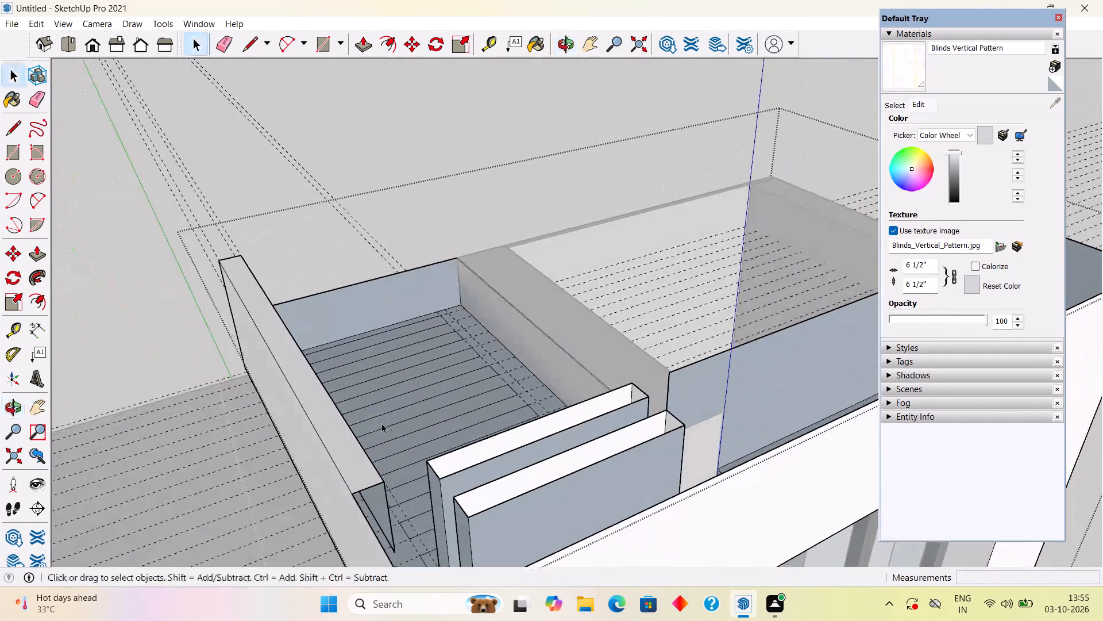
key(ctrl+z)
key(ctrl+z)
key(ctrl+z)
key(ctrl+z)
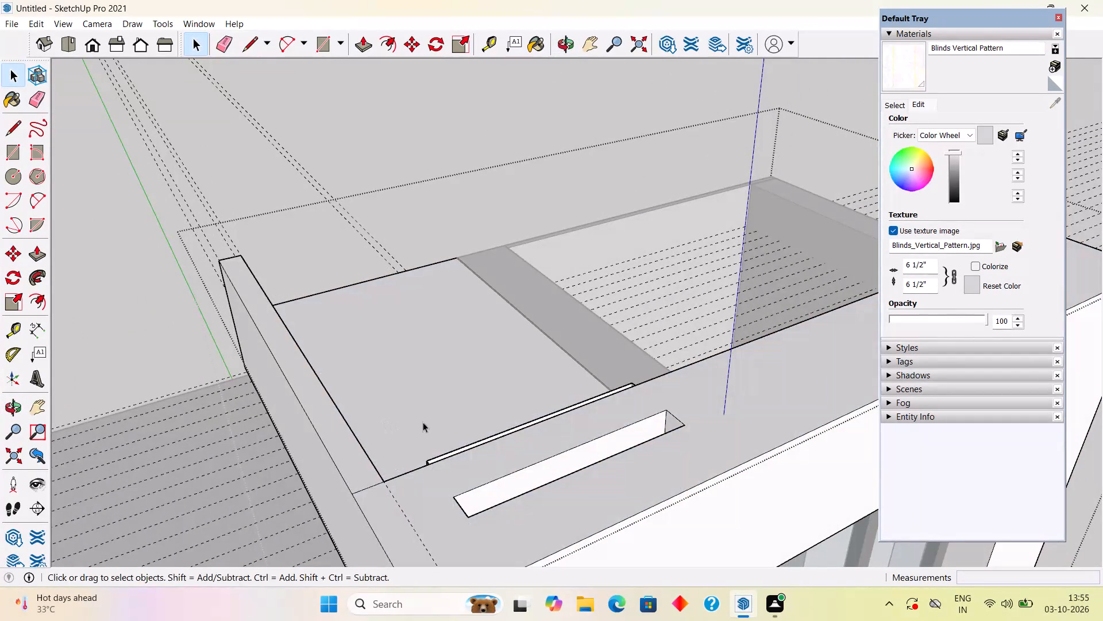
Examine the overhang's recessed top, its rim and the first two slat openings from above and from several sides.
middle_drag(542, 505, 840, 531)
scroll(840, 531, down, 1)
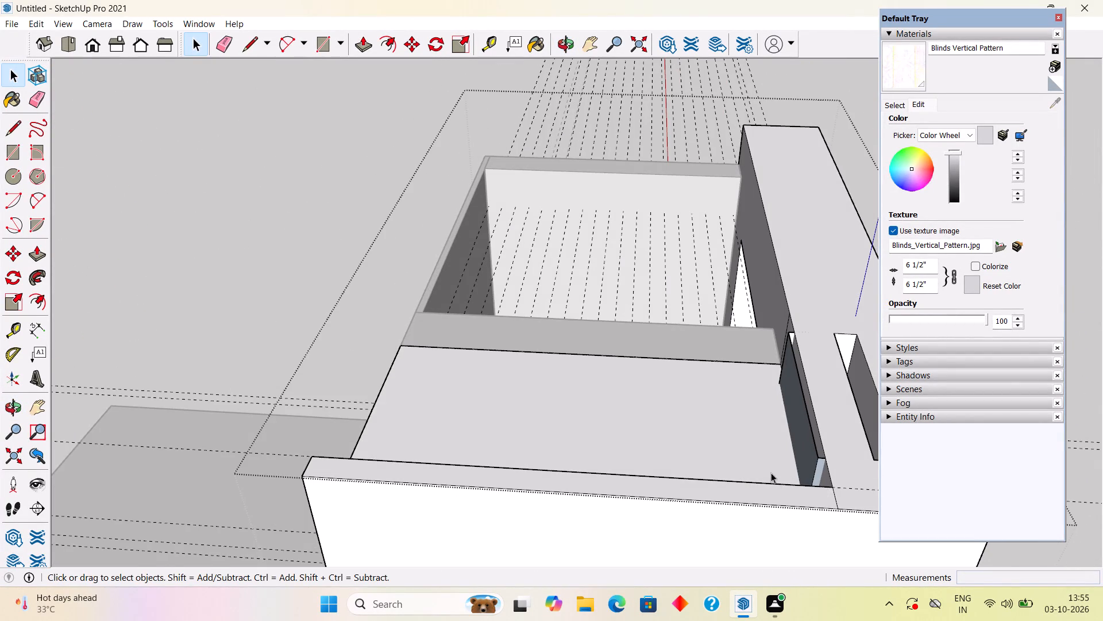
middle_drag(771, 473, 471, 482)
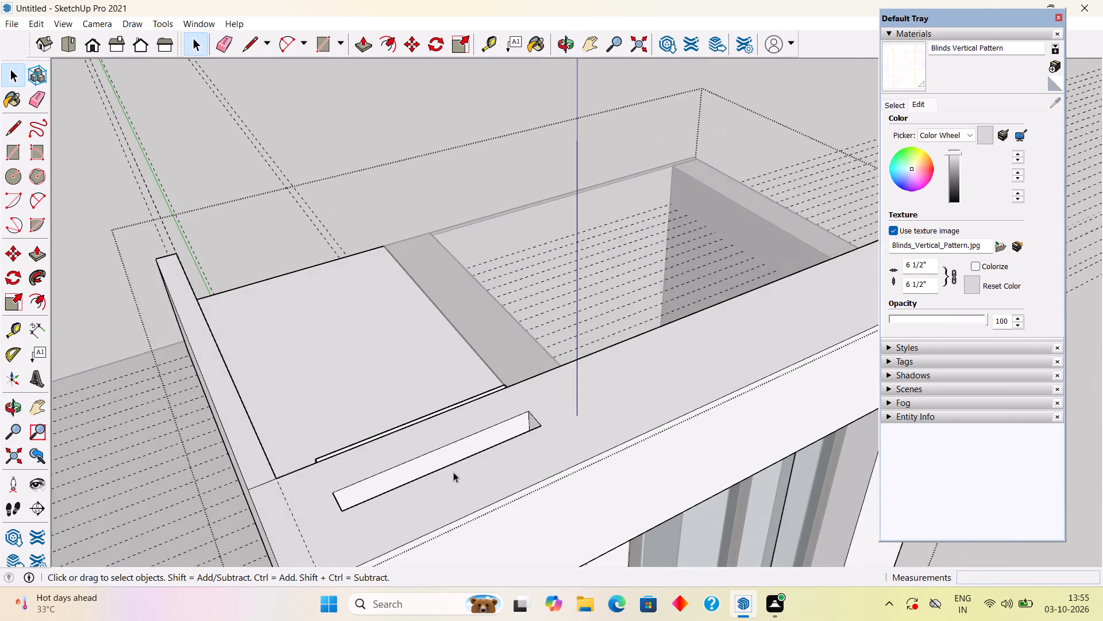
scroll(419, 440, down, 9)
middle_drag(302, 493, 605, 461)
middle_drag(705, 293, 691, 356)
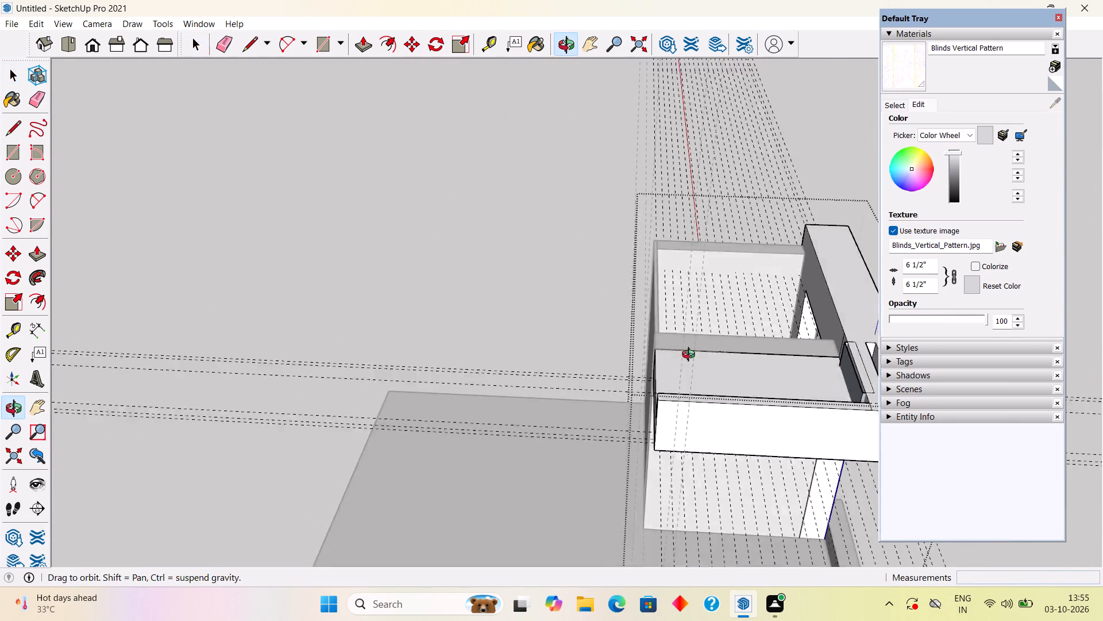
middle_drag(691, 356, 656, 431)
scroll(683, 464, down, 6)
scroll(674, 448, up, 1)
scroll(667, 432, down, 5)
scroll(705, 537, up, 8)
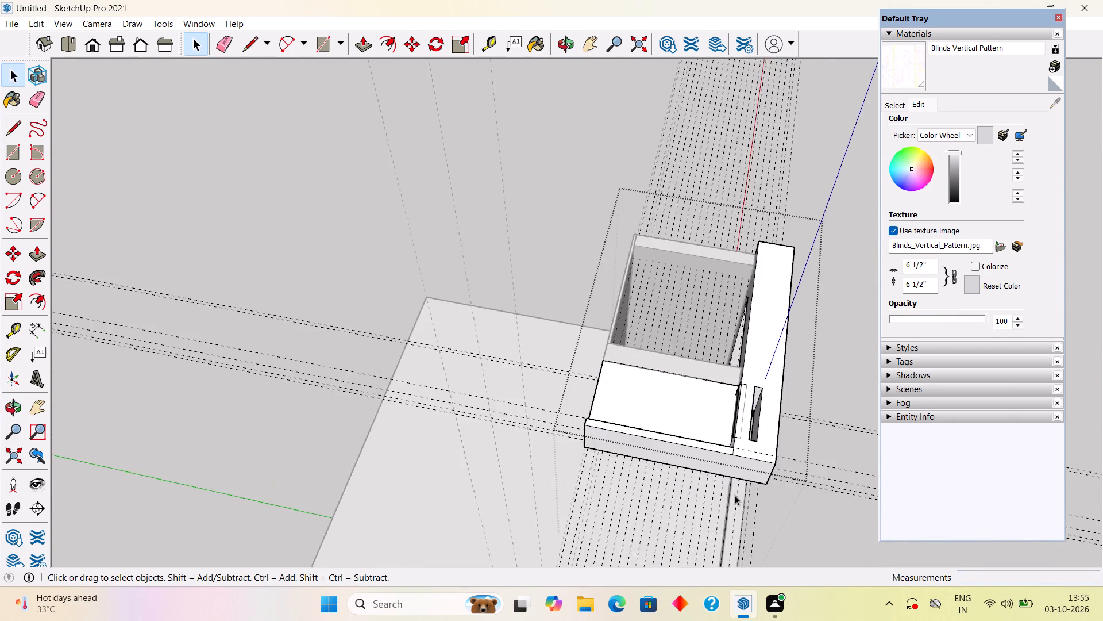
scroll(735, 495, up, 3)
scroll(755, 450, up, 3)
middle_drag(711, 388, 853, 392)
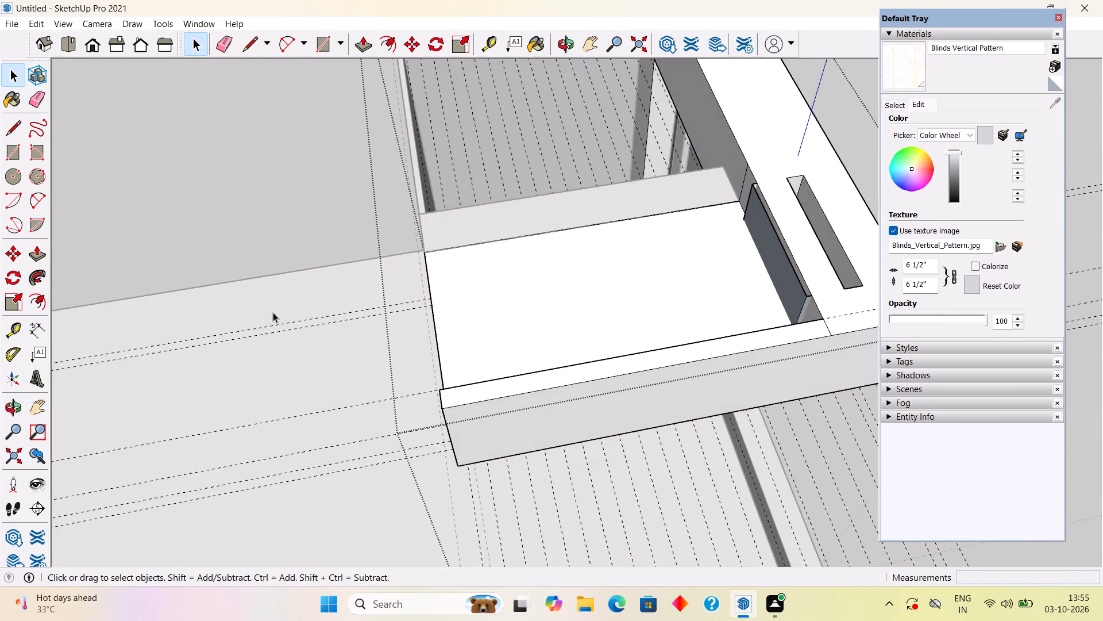
middle_drag(272, 315, 336, 320)
scroll(338, 321, down, 4)
shift+middle_drag(335, 329, 343, 343)
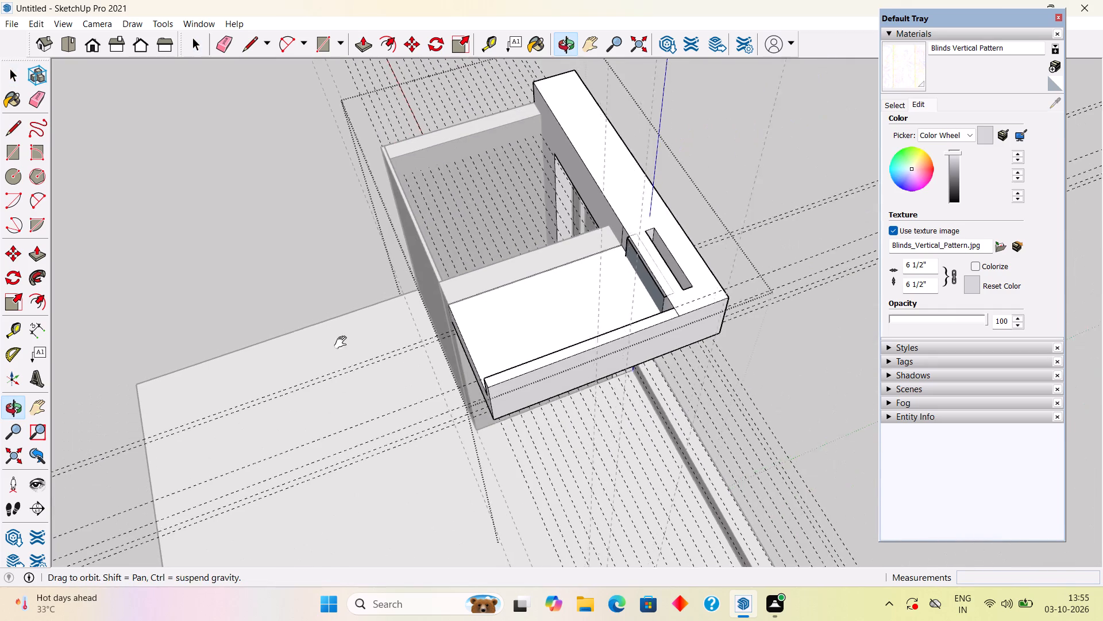
shift+middle_drag(343, 343, 416, 352)
shift+scroll(416, 352, down, 4)
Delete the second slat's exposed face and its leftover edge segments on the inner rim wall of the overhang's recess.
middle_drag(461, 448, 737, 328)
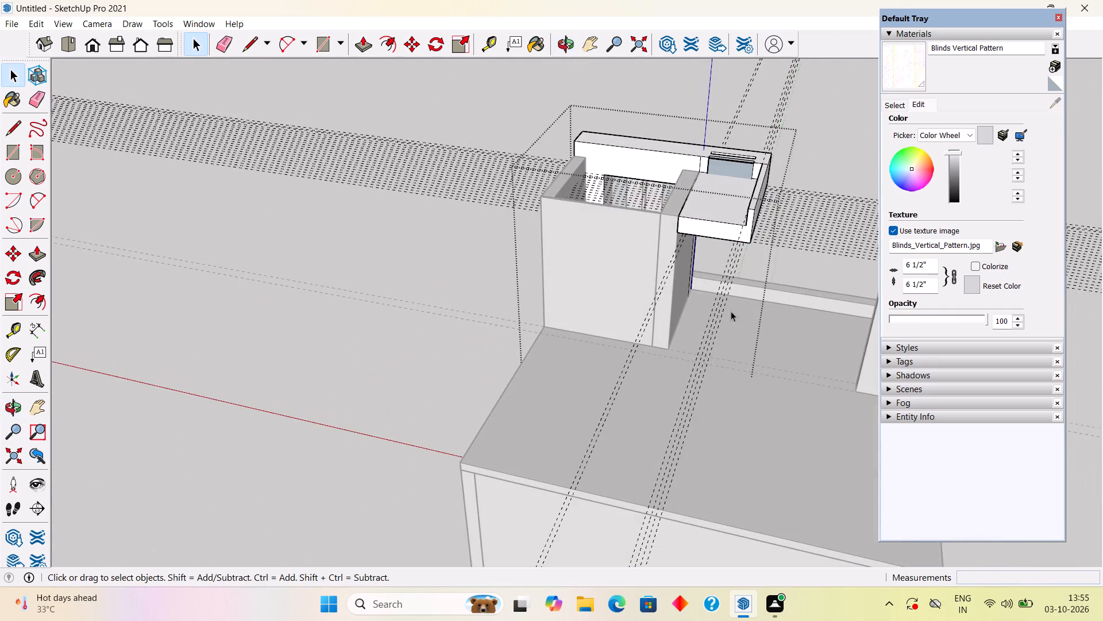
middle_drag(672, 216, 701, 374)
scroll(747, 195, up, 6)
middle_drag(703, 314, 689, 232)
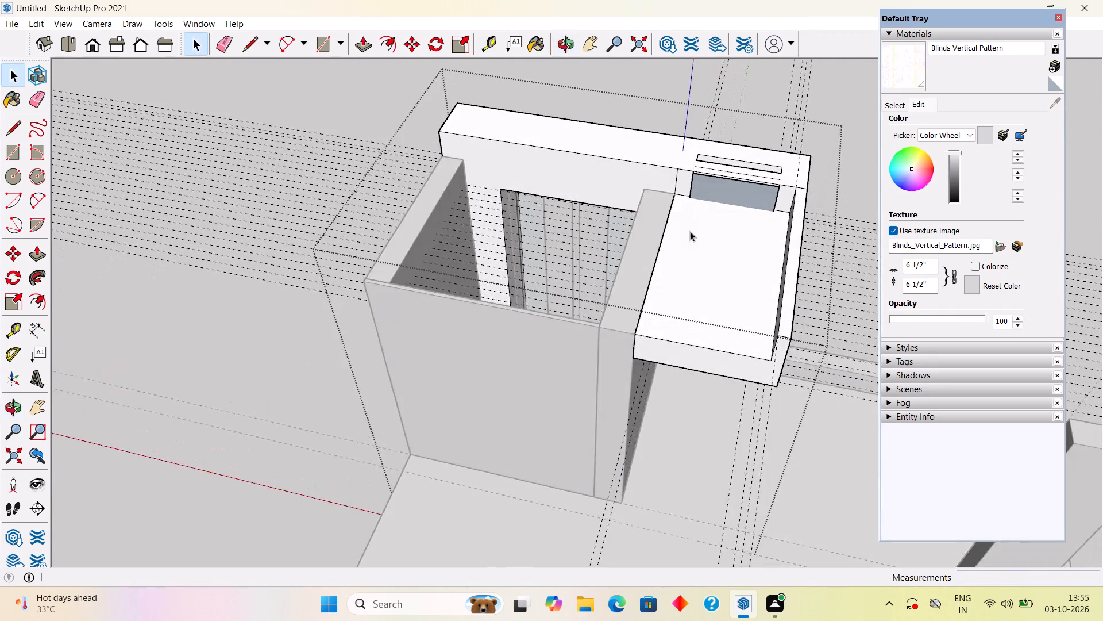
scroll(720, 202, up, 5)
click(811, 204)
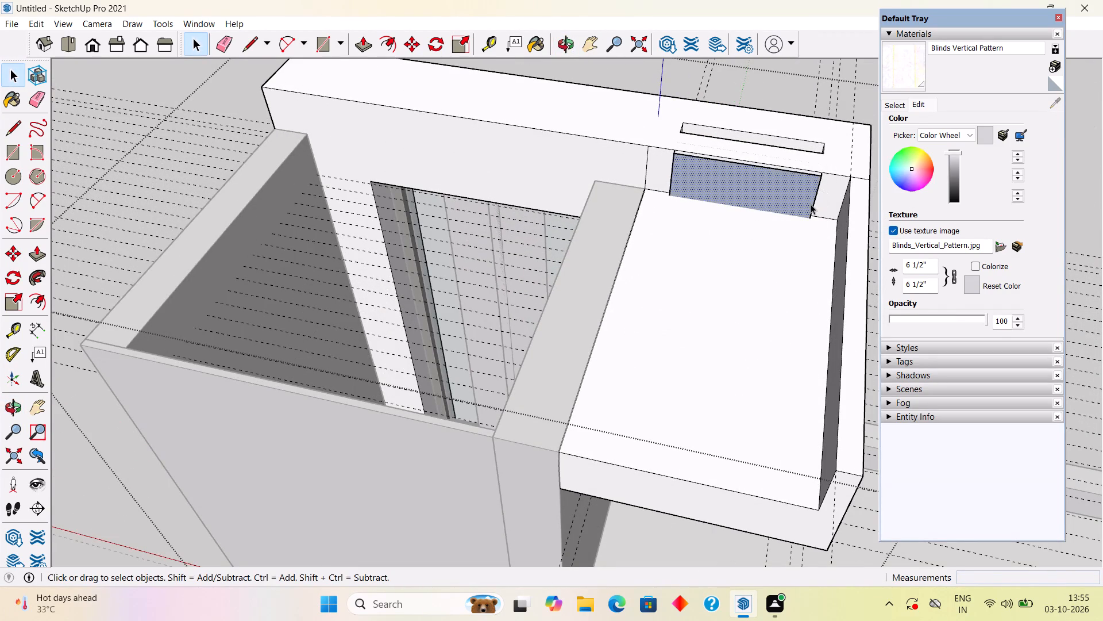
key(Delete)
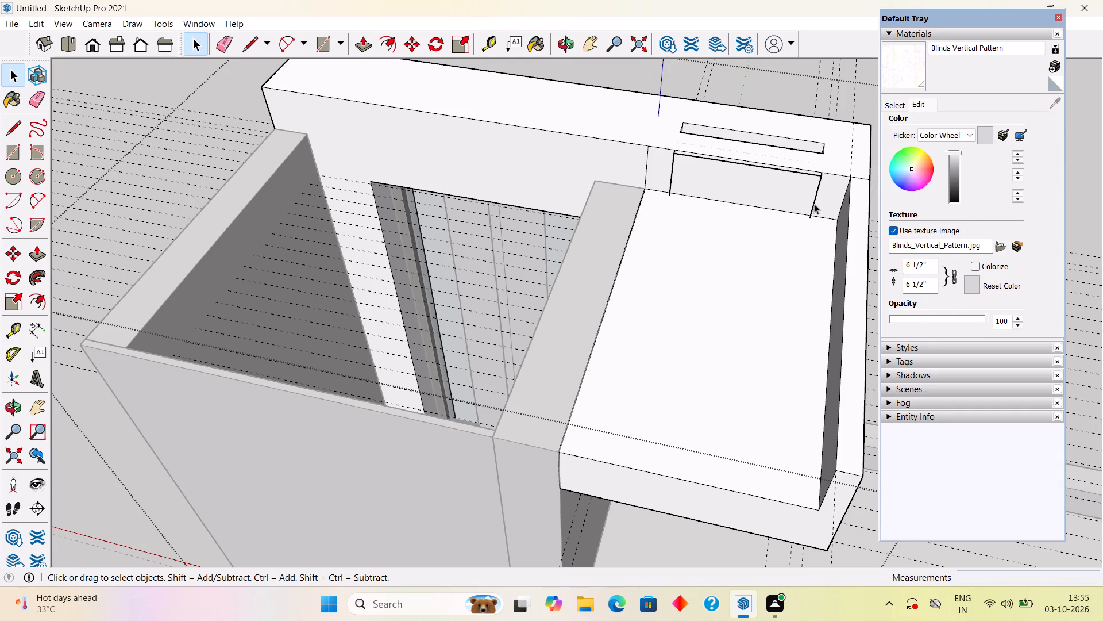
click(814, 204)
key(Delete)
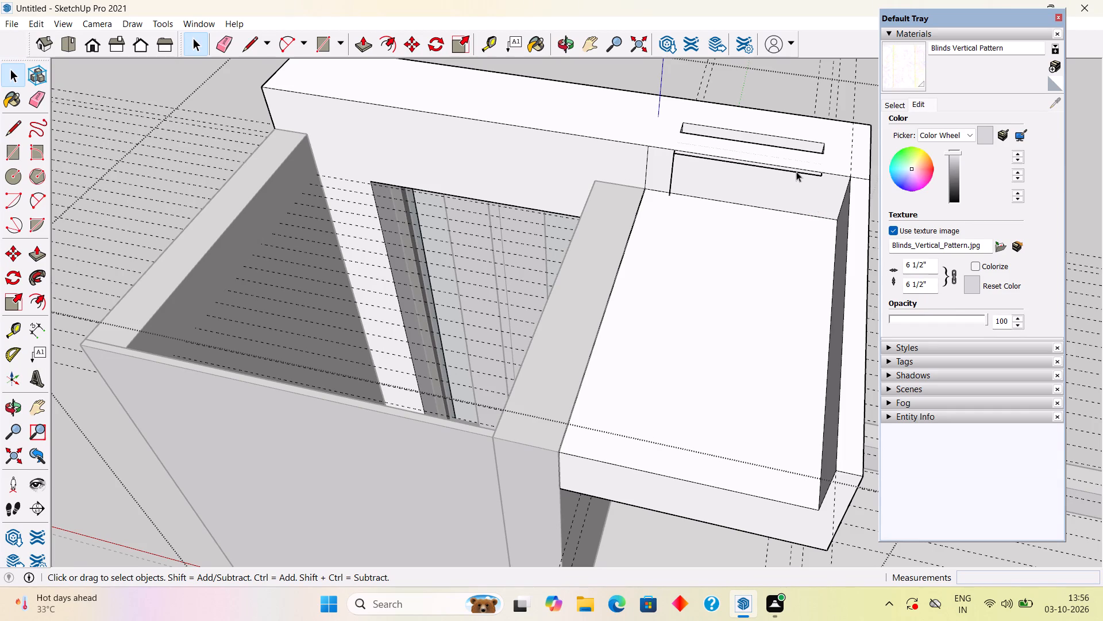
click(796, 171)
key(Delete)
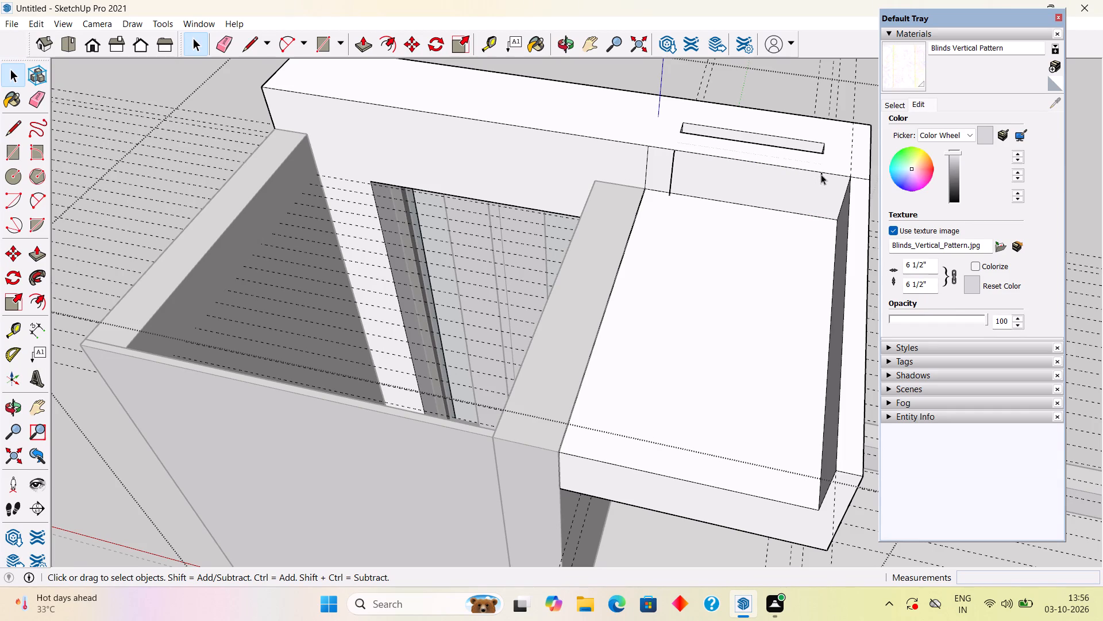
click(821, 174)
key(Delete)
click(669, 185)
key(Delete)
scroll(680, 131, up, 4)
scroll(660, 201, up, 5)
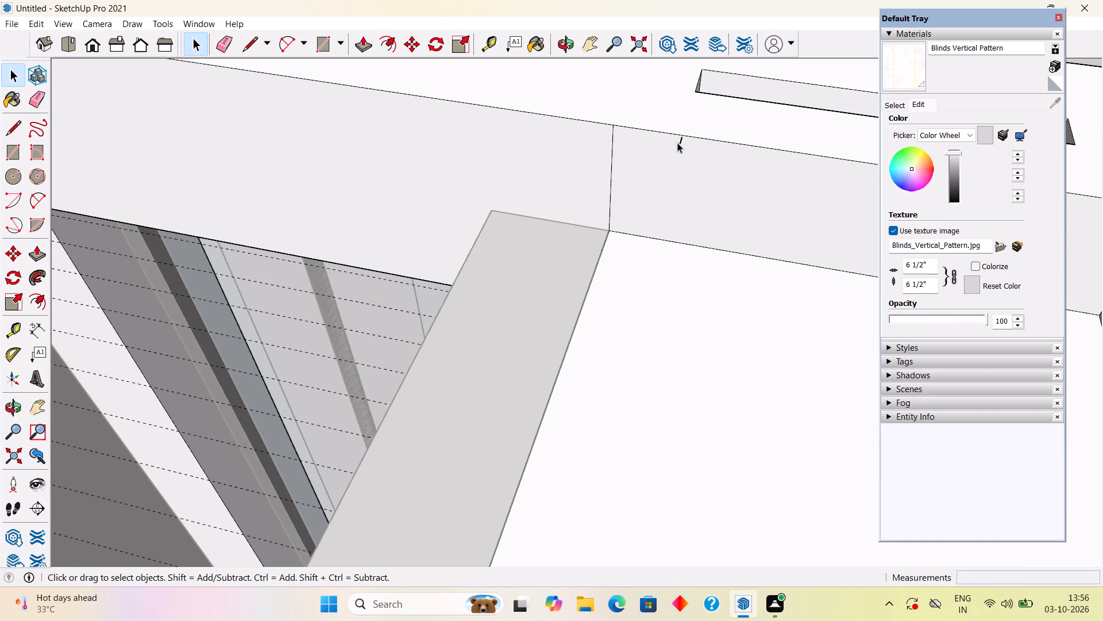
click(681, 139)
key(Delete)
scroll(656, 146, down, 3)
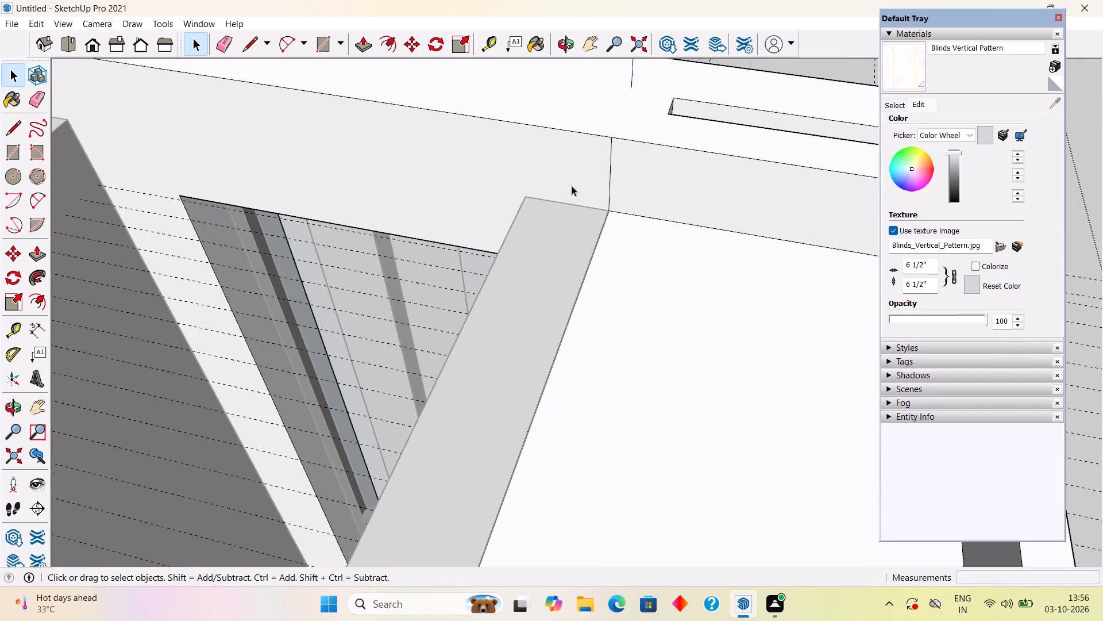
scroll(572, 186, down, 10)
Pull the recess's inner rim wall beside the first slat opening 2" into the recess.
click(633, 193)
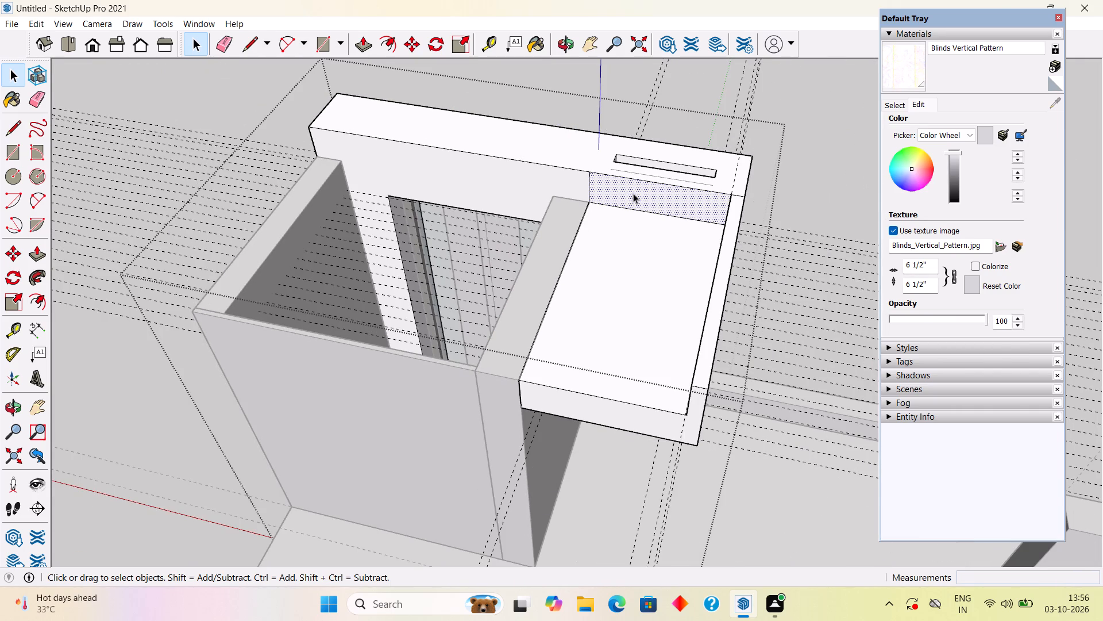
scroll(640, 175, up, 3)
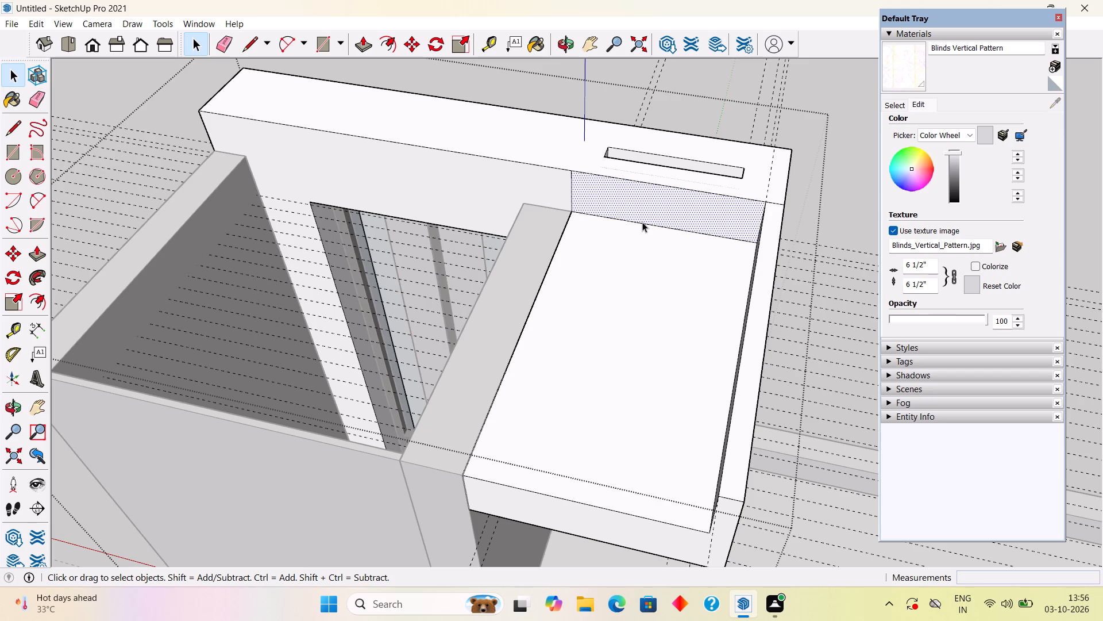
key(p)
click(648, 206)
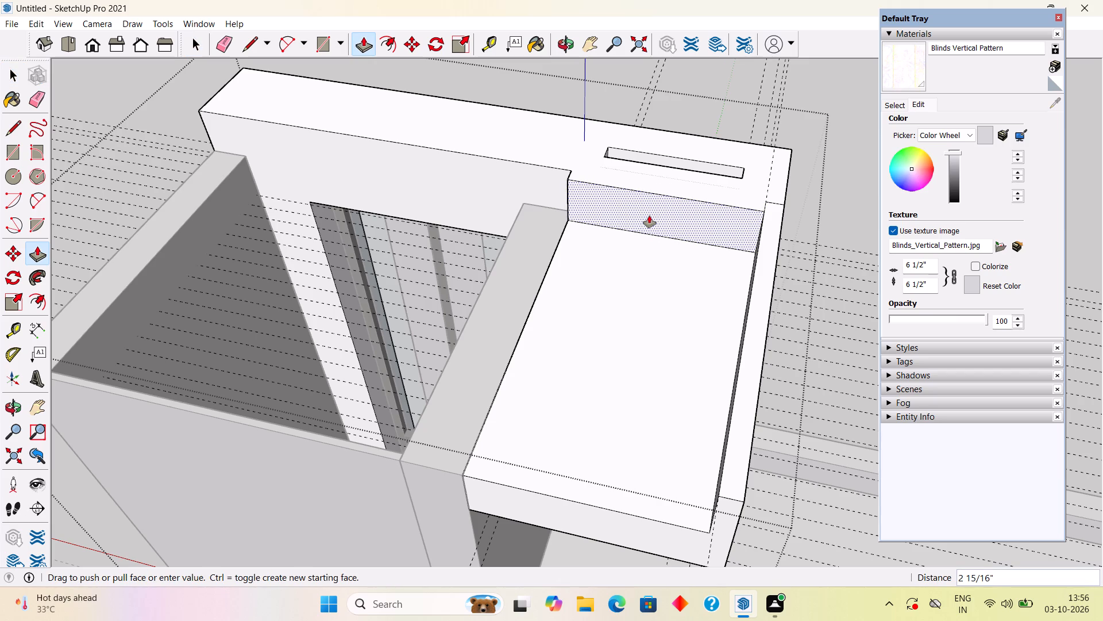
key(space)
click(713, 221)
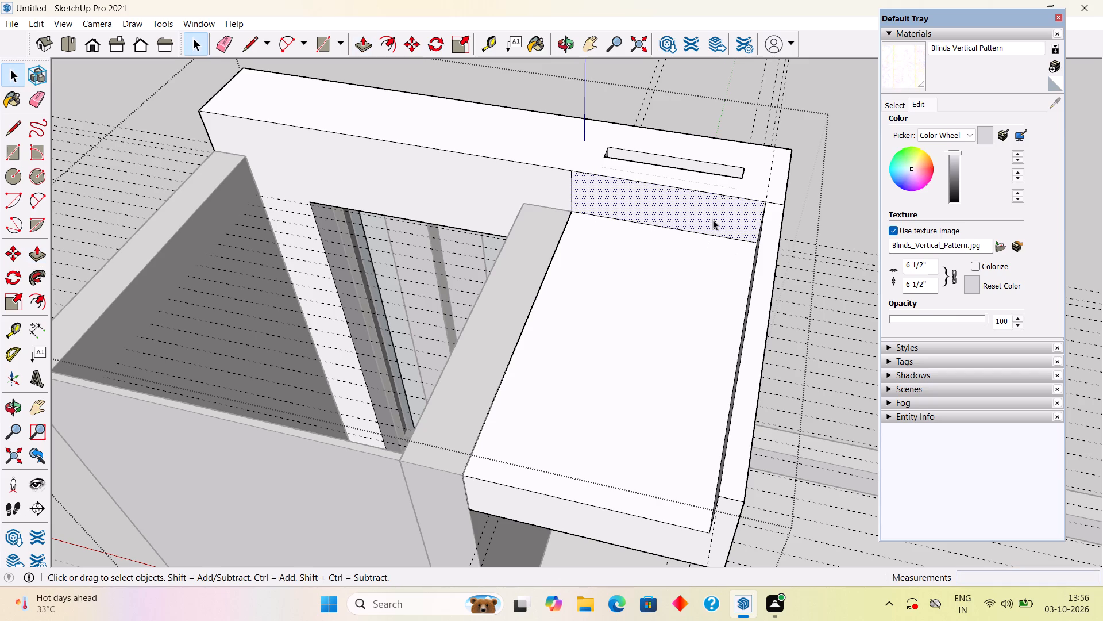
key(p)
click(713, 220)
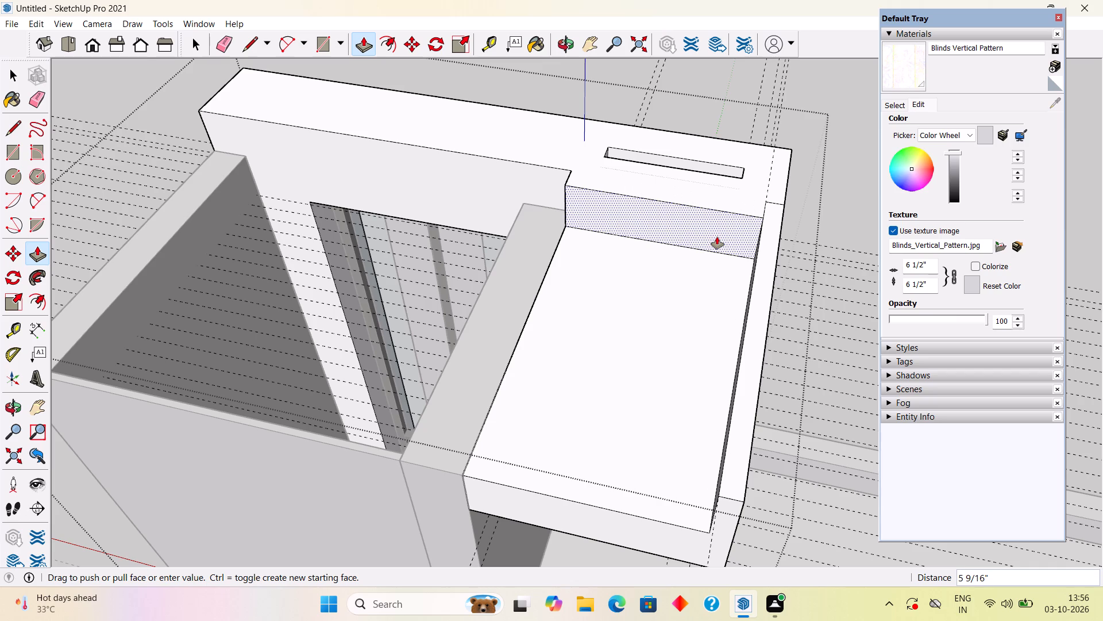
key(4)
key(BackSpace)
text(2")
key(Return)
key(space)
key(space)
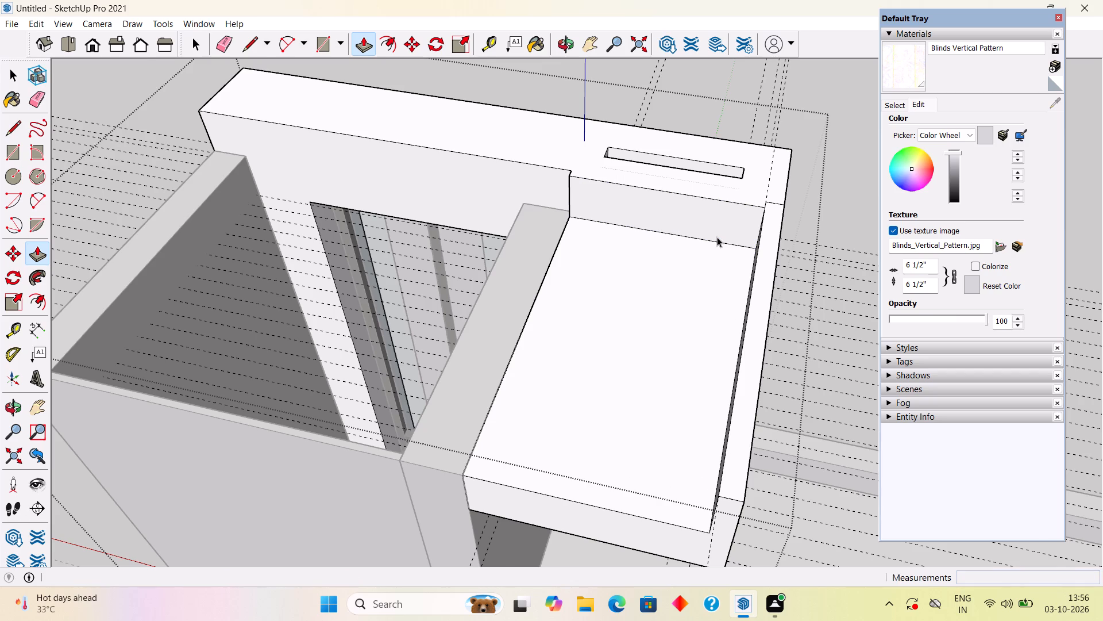
Examine the first two slat openings and the thickened rim from the side and from beneath the overhang.
scroll(717, 237, down, 5)
middle_drag(698, 374, 263, 238)
scroll(678, 372, down, 1)
scroll(258, 236, down, 4)
middle_drag(438, 301, 437, 300)
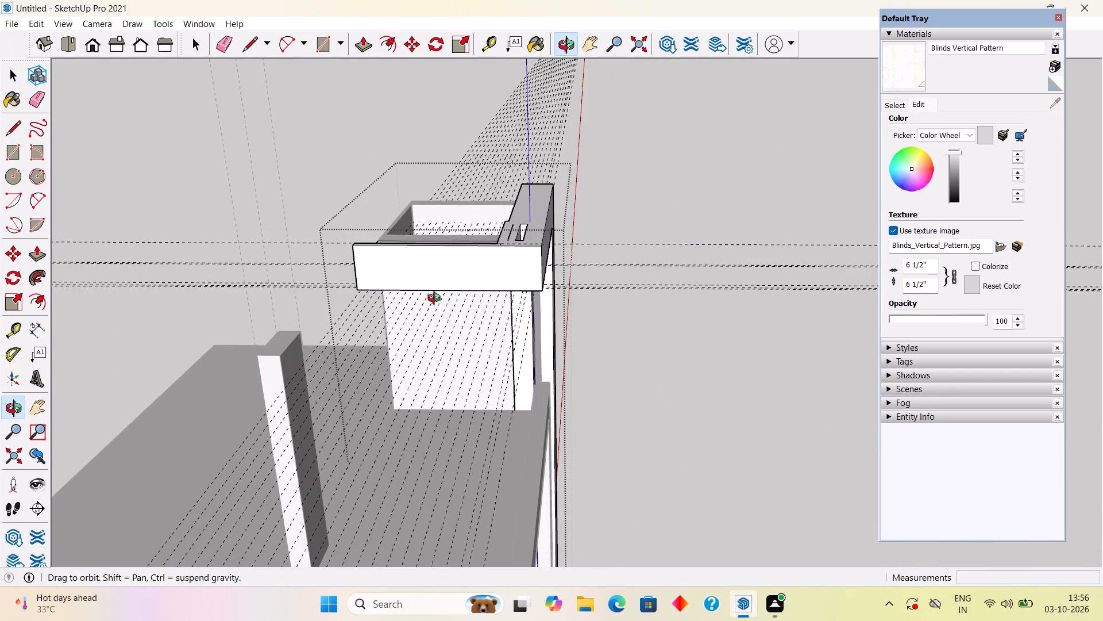
middle_drag(437, 300, 461, 202)
scroll(510, 238, up, 6)
middle_drag(519, 242, 527, 138)
scroll(540, 136, up, 10)
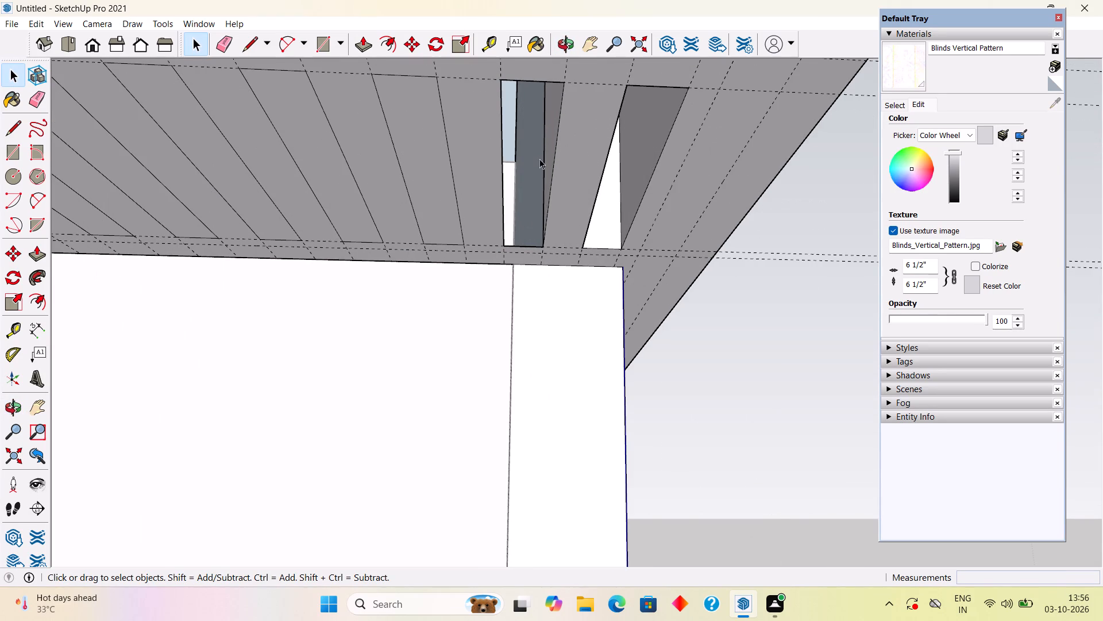
middle_drag(535, 149, 523, 114)
scroll(523, 118, down, 13)
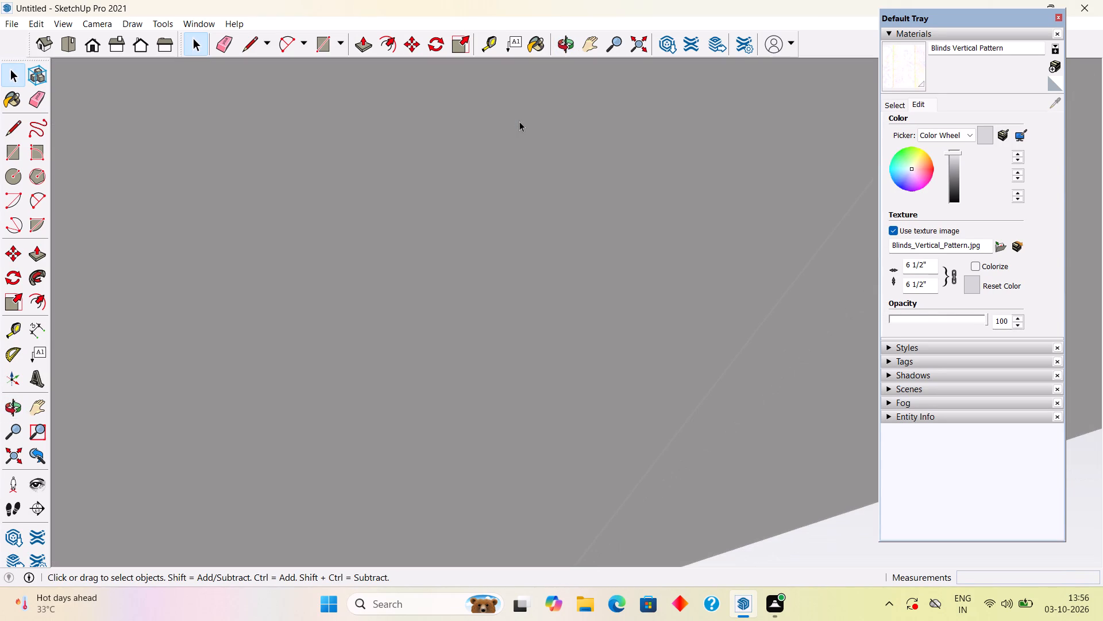
scroll(511, 134, down, 4)
scroll(295, 322, down, 20)
scroll(295, 322, down, 1)
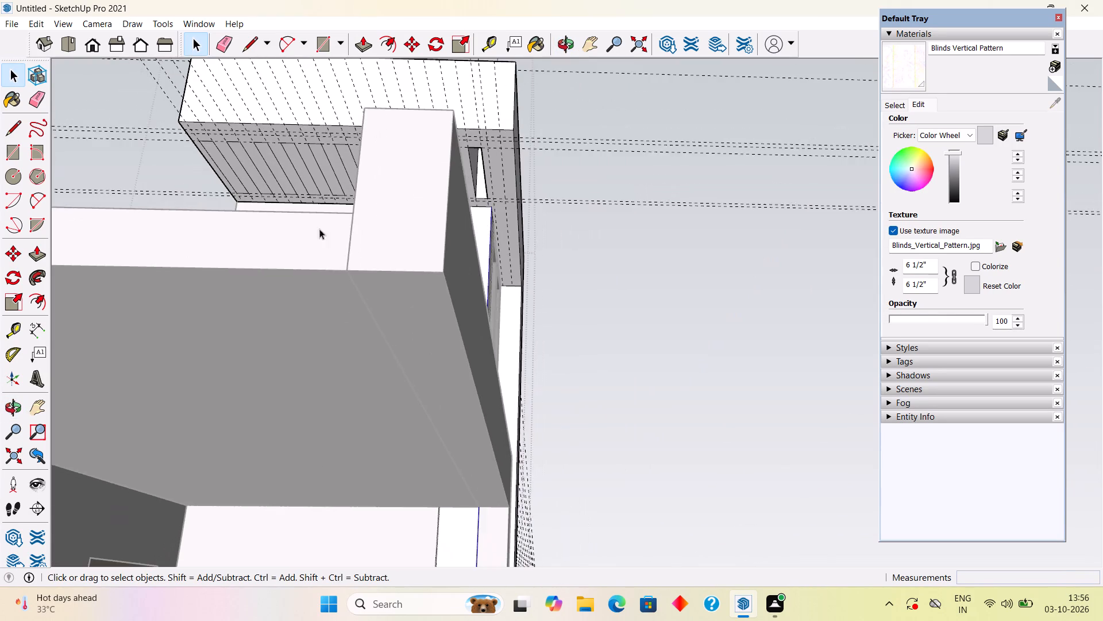
middle_drag(318, 215, 331, 343)
scroll(331, 343, down, 8)
scroll(378, 140, up, 8)
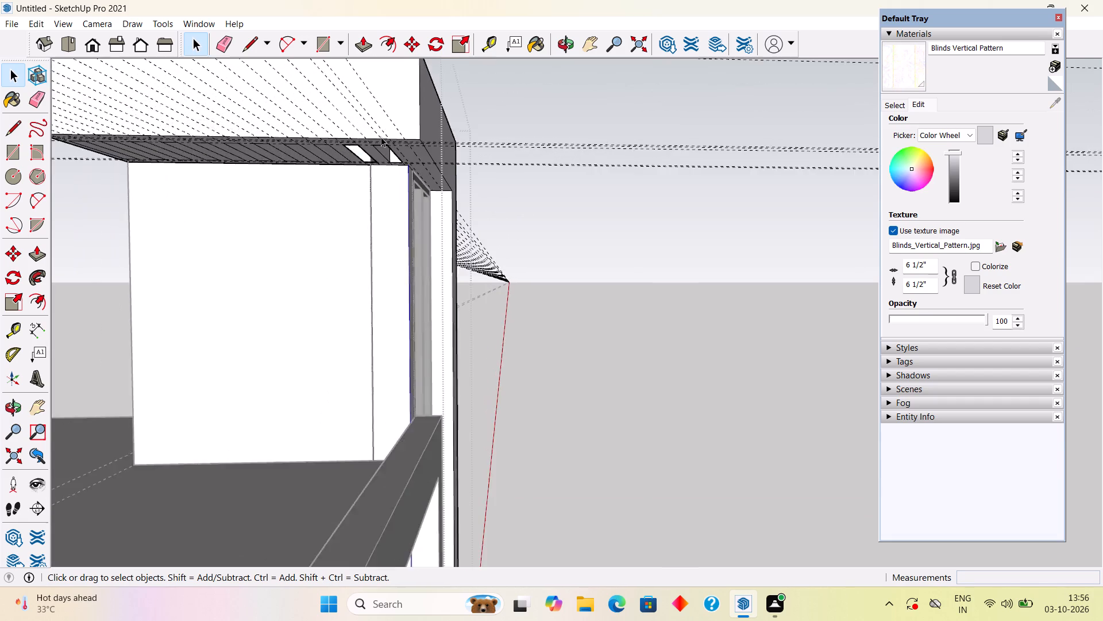
scroll(381, 137, up, 1)
middle_drag(332, 142, 477, 210)
scroll(448, 174, down, 1)
scroll(477, 207, up, 1)
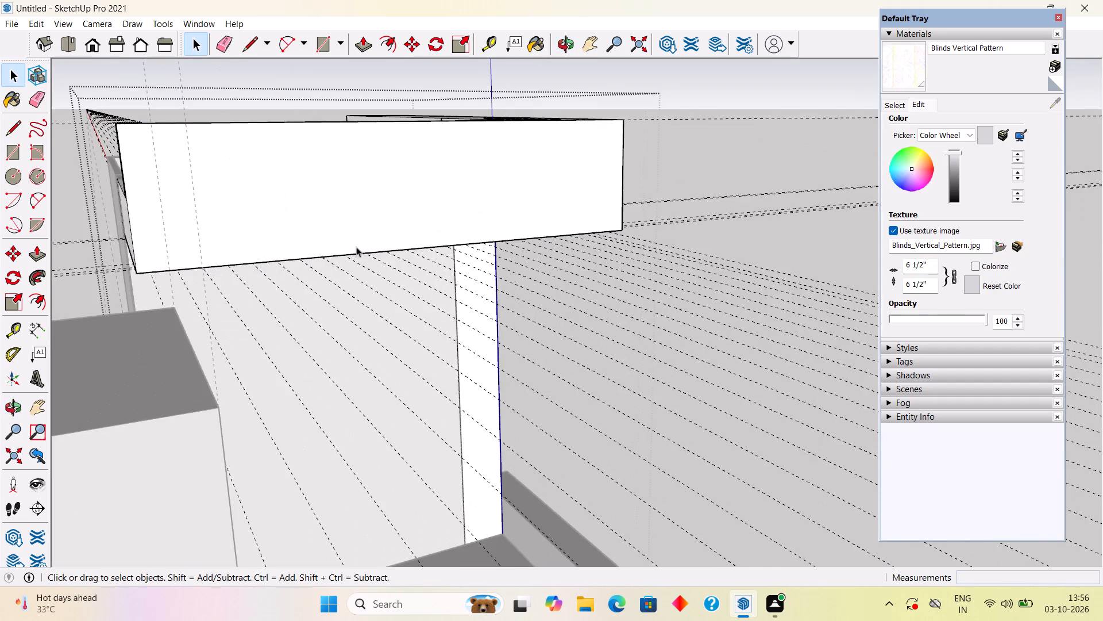
middle_drag(345, 249, 308, 154)
scroll(279, 209, up, 4)
middle_drag(512, 164, 496, 129)
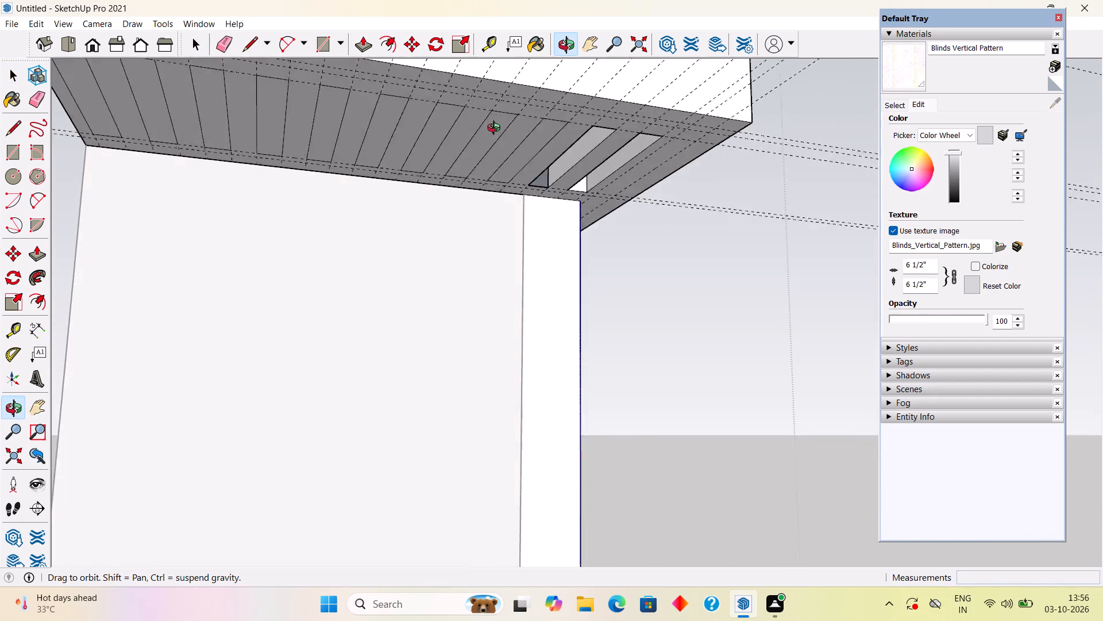
middle_drag(496, 129, 479, 108)
Undo the 2" rim pull, the face and edge deletions, and the cutting of the second slat opening.
key(ctrl+z)
key(ctrl+z)
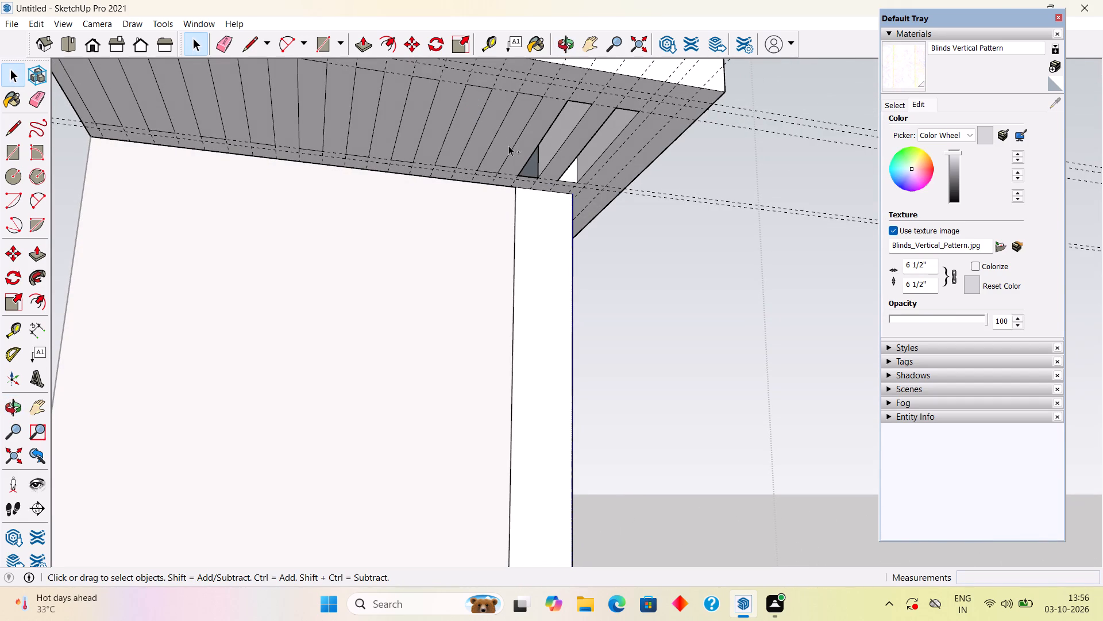
key(ctrl+z)
key(ctrl+z)
key(ctrl+z)
key(ctrl+z)
key(ctrl+z)
key(ctrl+z)
key(ctrl+z)
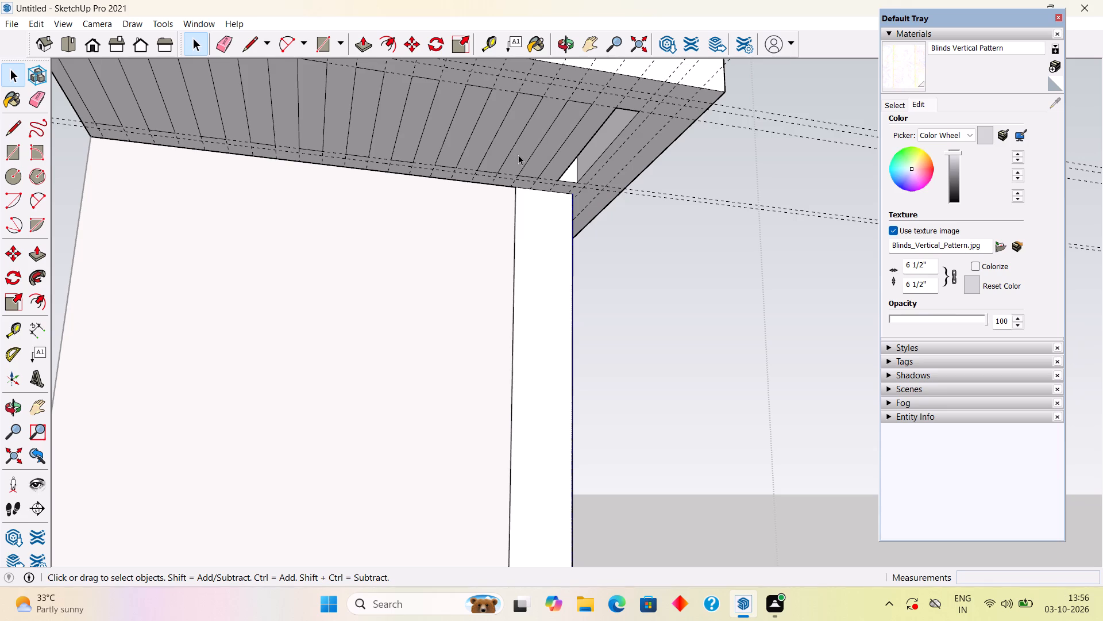
Pull the recess's inner rim wall beside the first slat opening 2" into the recess, with the second slat still uncut.
scroll(558, 159, down, 6)
middle_drag(544, 136, 574, 537)
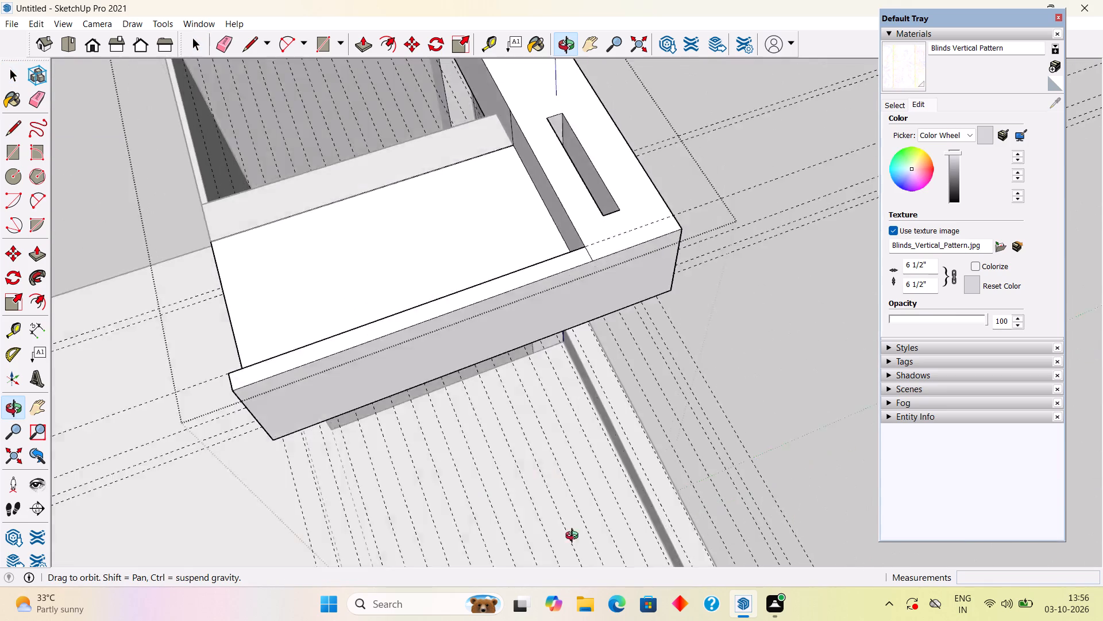
middle_drag(574, 537, 567, 557)
middle_drag(538, 233, 618, 240)
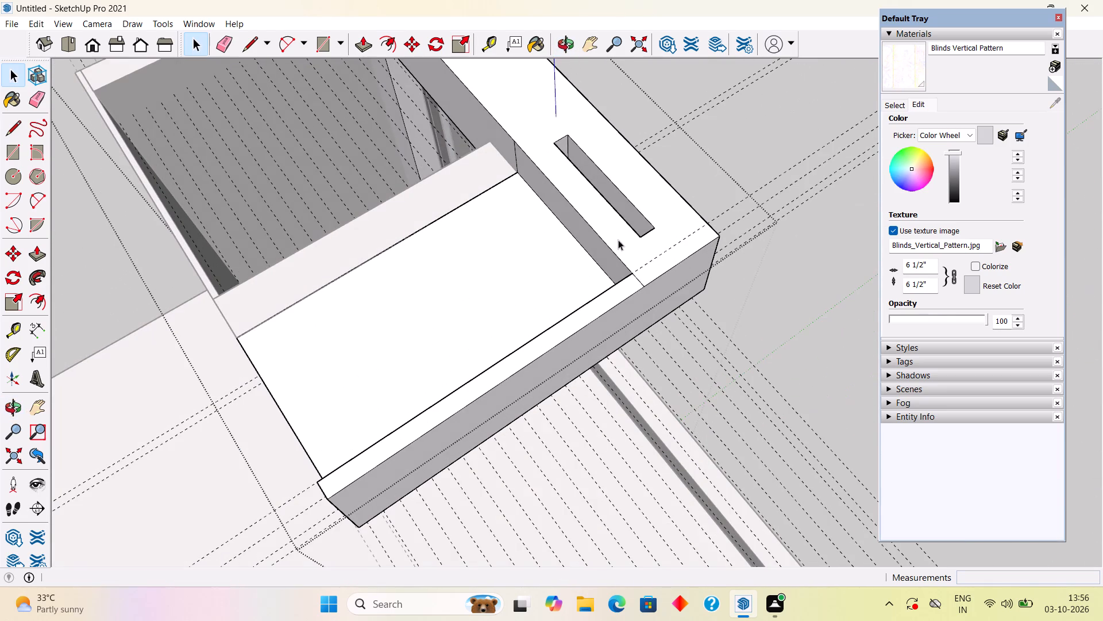
click(597, 259)
key(p)
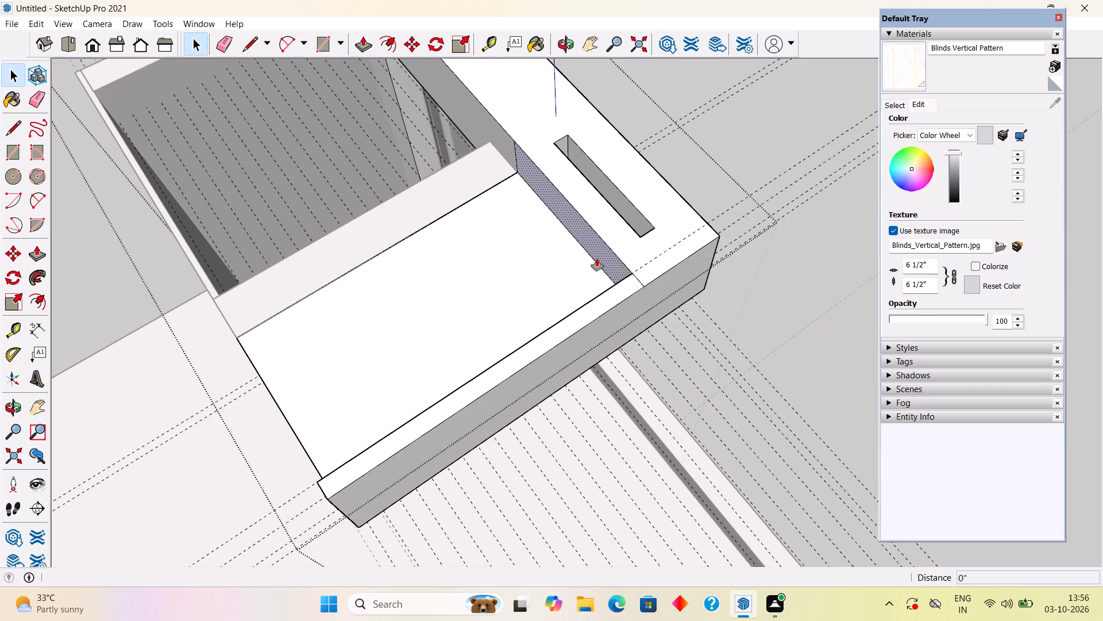
click(597, 259)
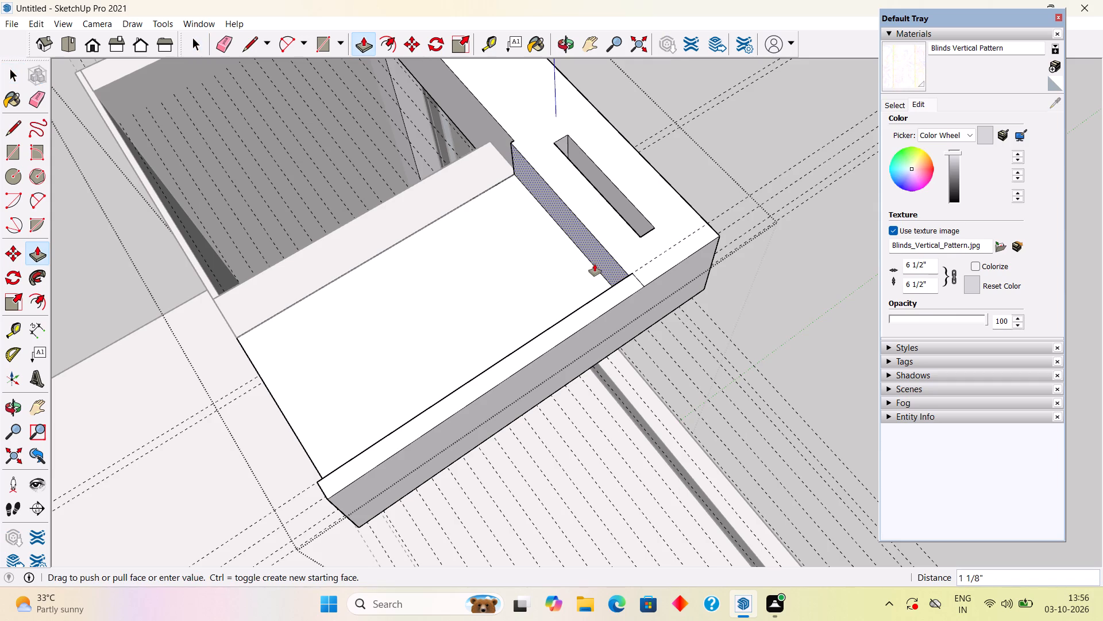
text(2")
key(Return)
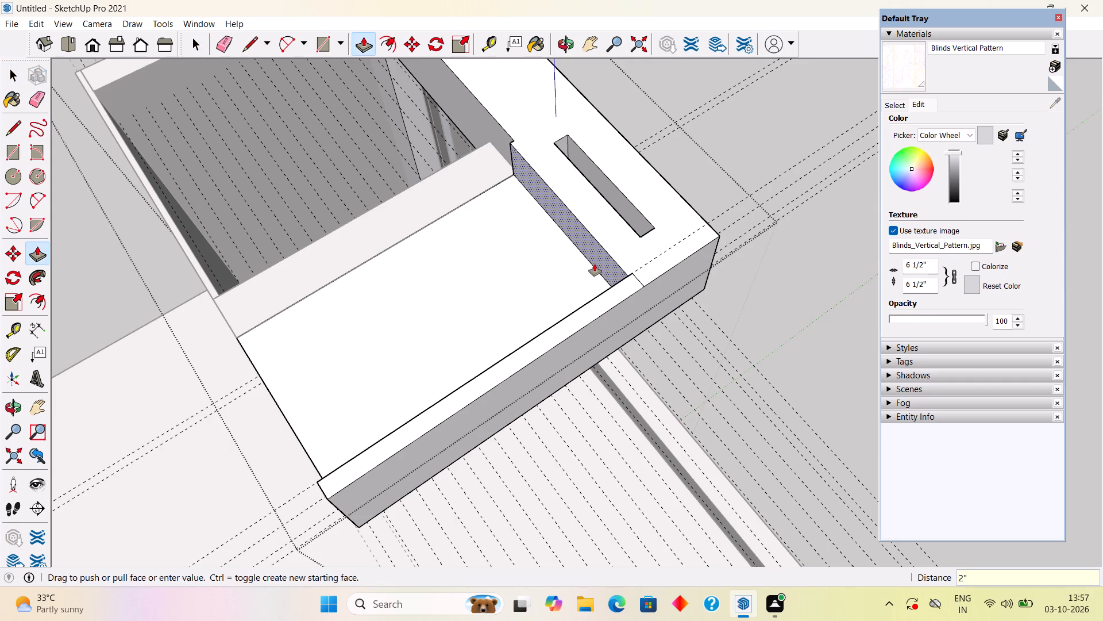
key(space)
Examine the overhang's underside, the first slat opening and the uncut slat outlines from several low angles.
scroll(595, 264, down, 10)
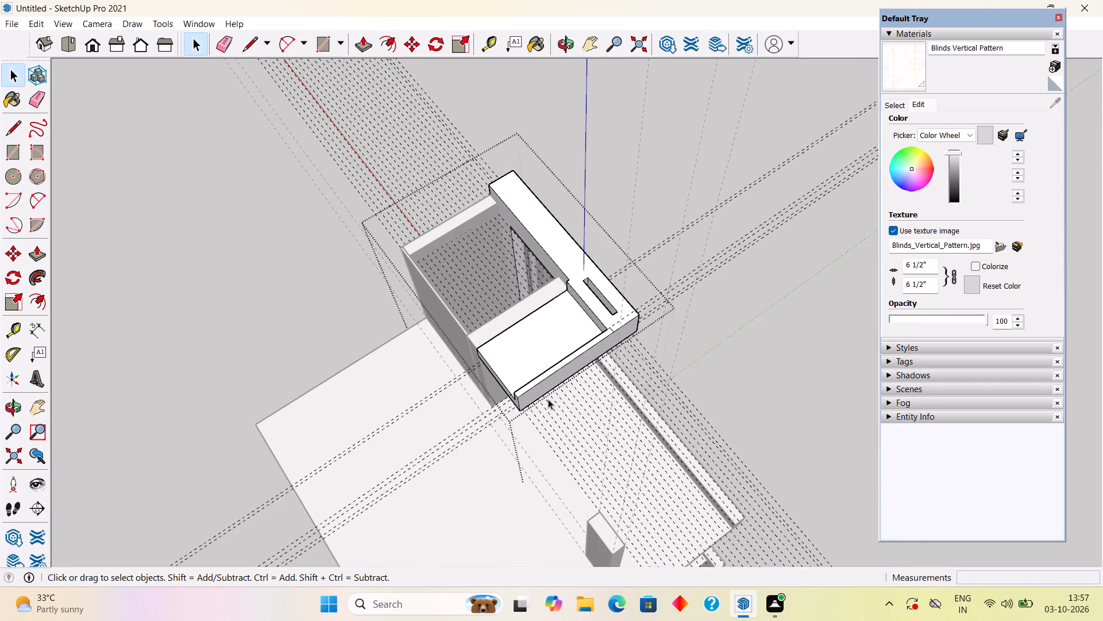
middle_drag(548, 399, 533, 329)
middle_drag(583, 323, 512, 210)
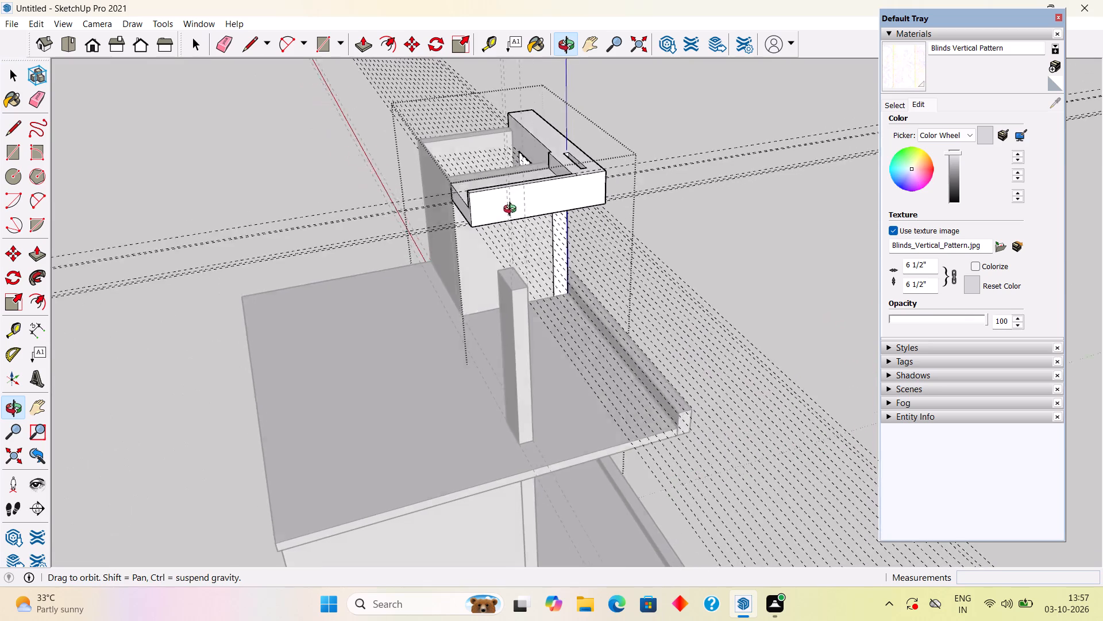
middle_drag(512, 210, 510, 209)
scroll(542, 241, up, 6)
middle_drag(488, 168, 456, 86)
scroll(441, 114, up, 6)
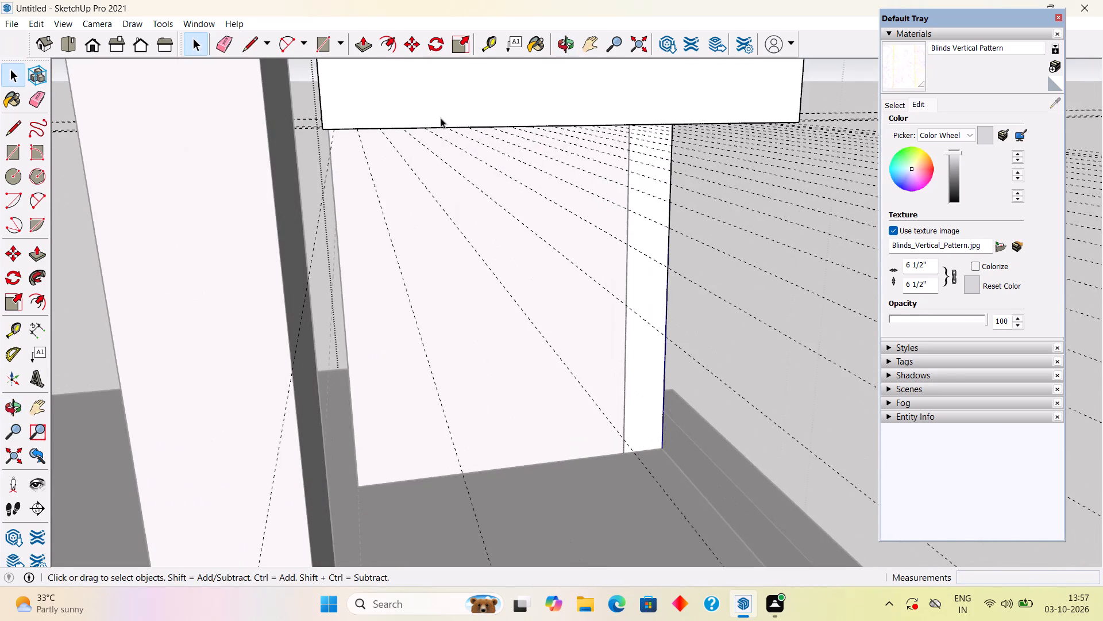
middle_drag(440, 119, 433, 5)
scroll(420, 143, down, 5)
shift+middle_drag(457, 113, 456, 297)
middle_drag(470, 298, 469, 223)
scroll(465, 247, up, 7)
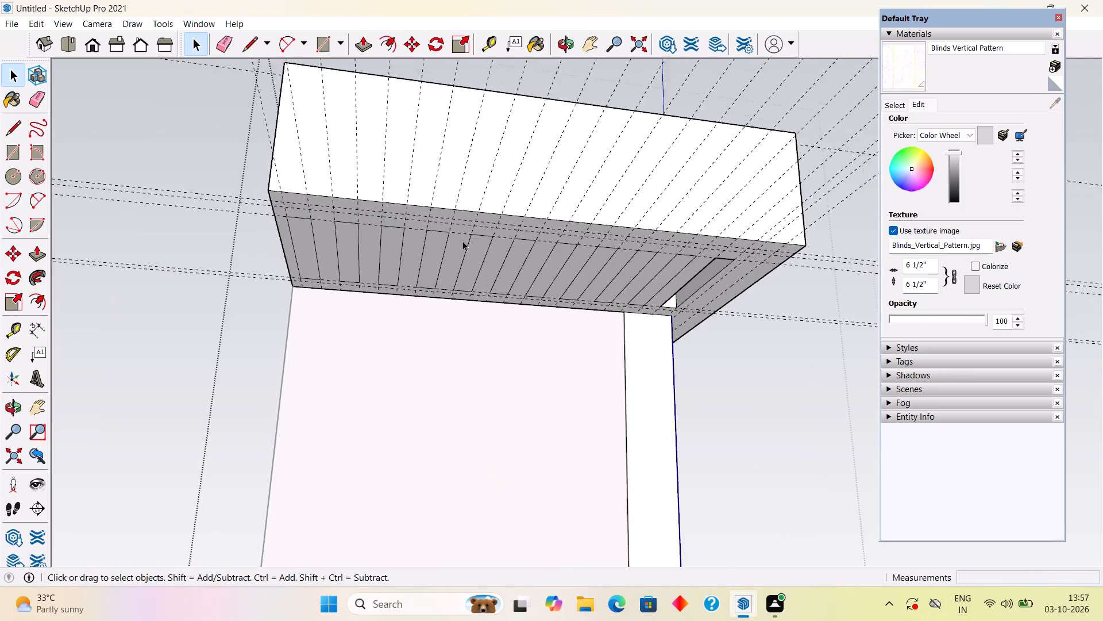
scroll(462, 241, up, 2)
middle_drag(462, 241, 493, 171)
middle_drag(468, 153, 460, 292)
middle_drag(483, 285, 492, 227)
scroll(483, 223, up, 4)
middle_drag(483, 226, 484, 189)
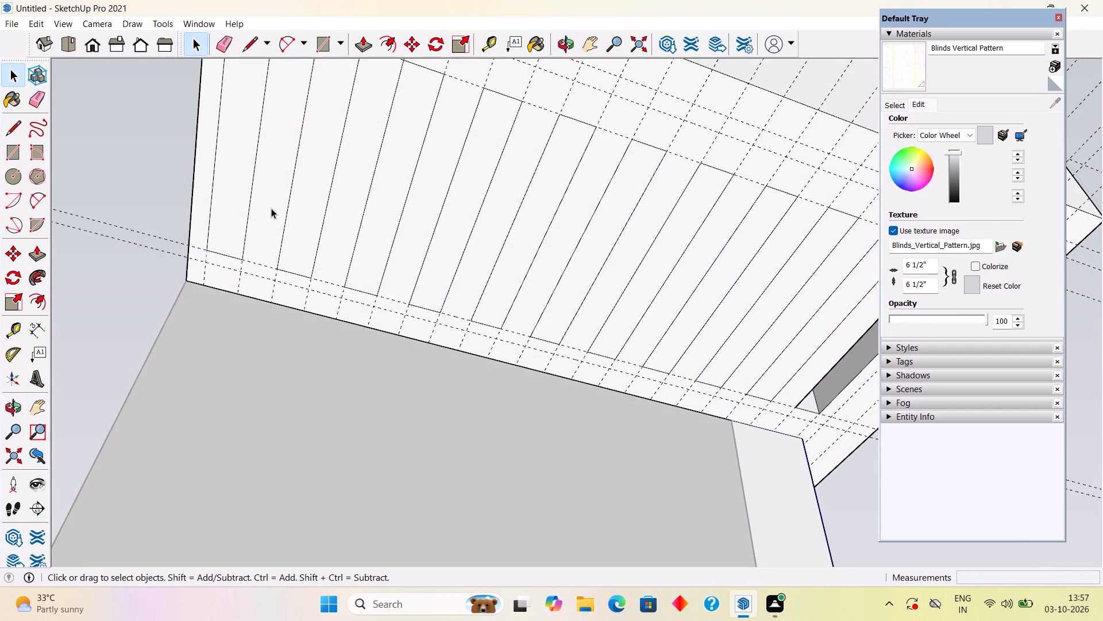
Push the uncut slat outline at the opposite end from the first opening through the overhang to open it.
scroll(275, 211, down, 4)
middle_drag(276, 206, 284, 233)
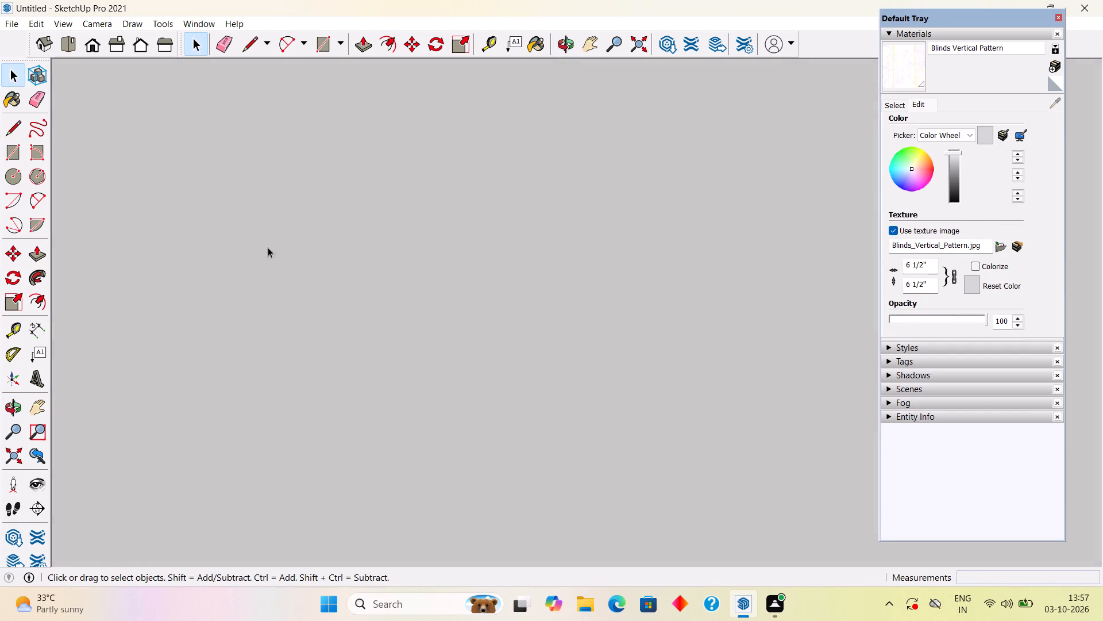
click(41, 452)
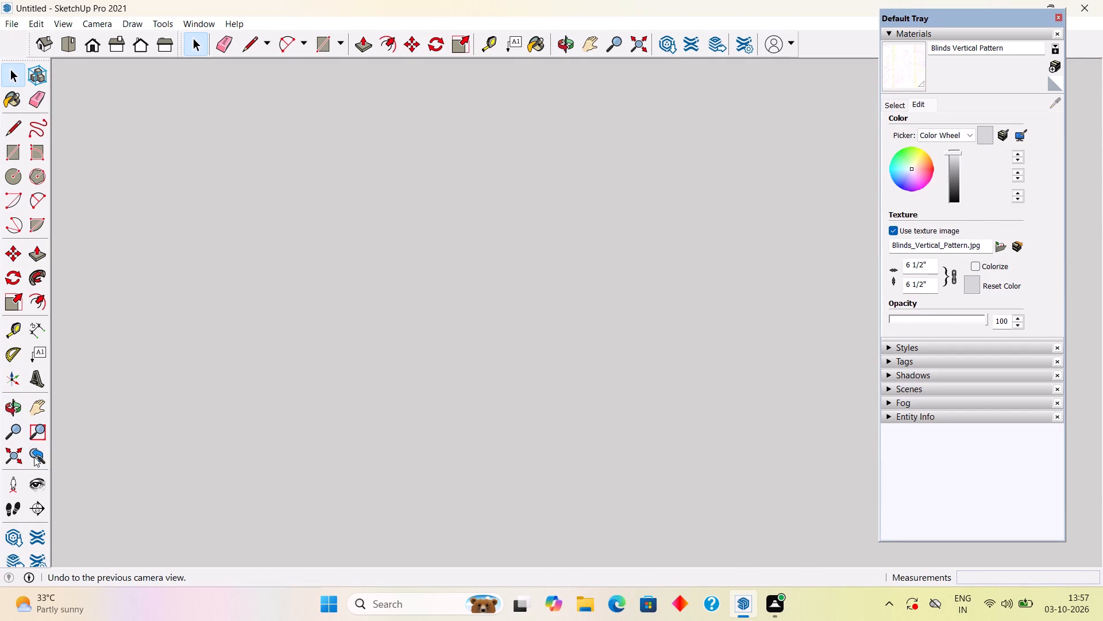
click(35, 457)
shift+middle_drag(410, 220, 411, 237)
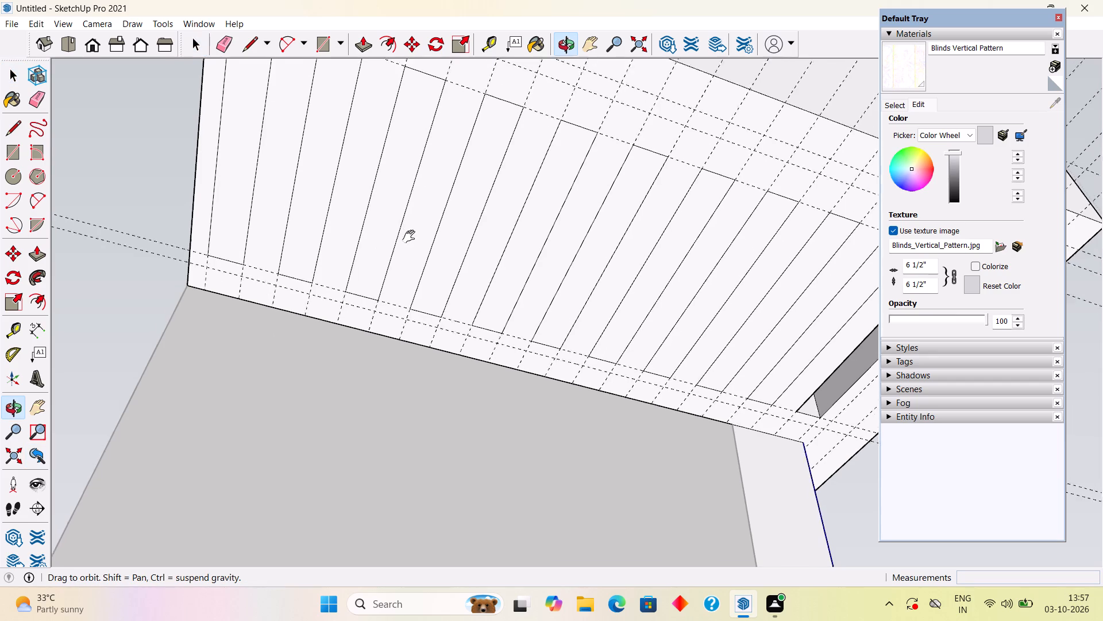
shift+middle_drag(411, 237, 416, 366)
shift+scroll(420, 310, down, 1)
middle_drag(477, 361, 488, 311)
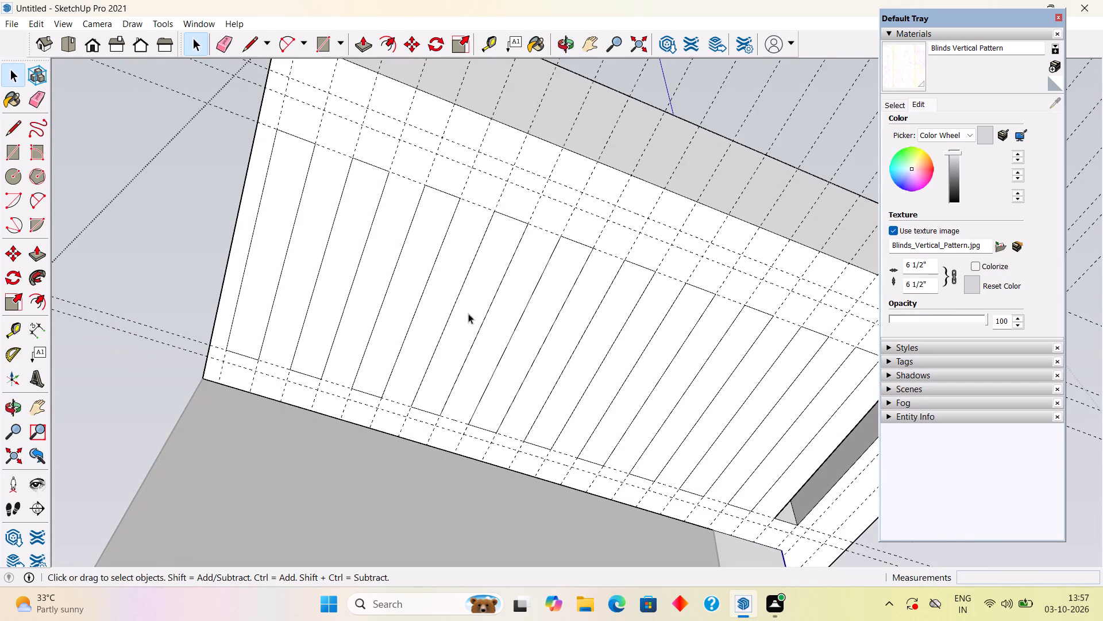
click(253, 283)
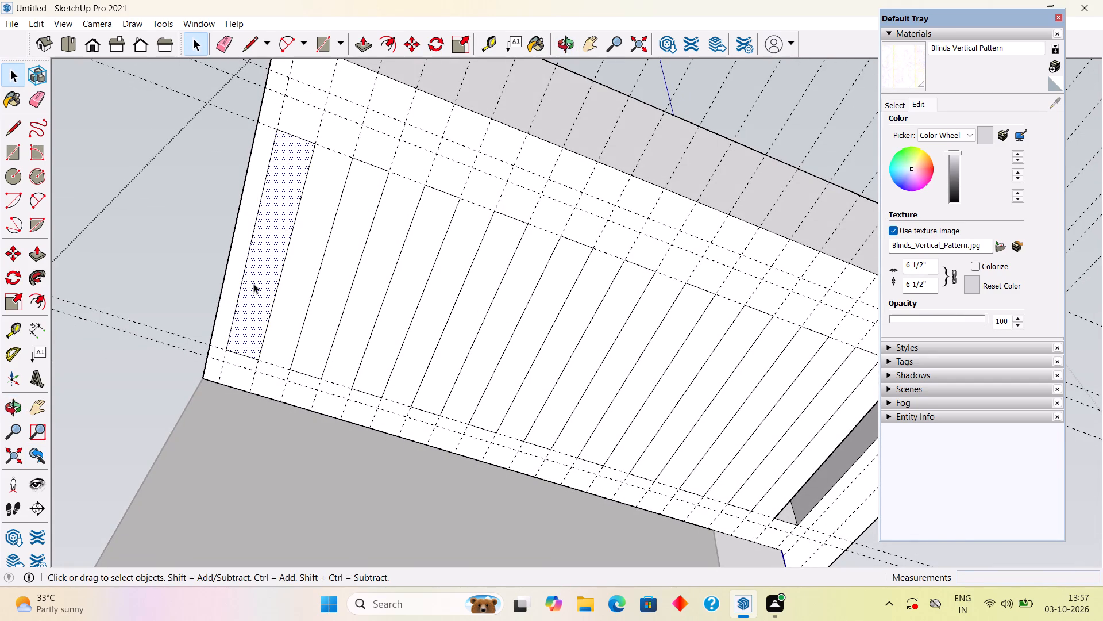
key(p)
drag(253, 283, 279, 232)
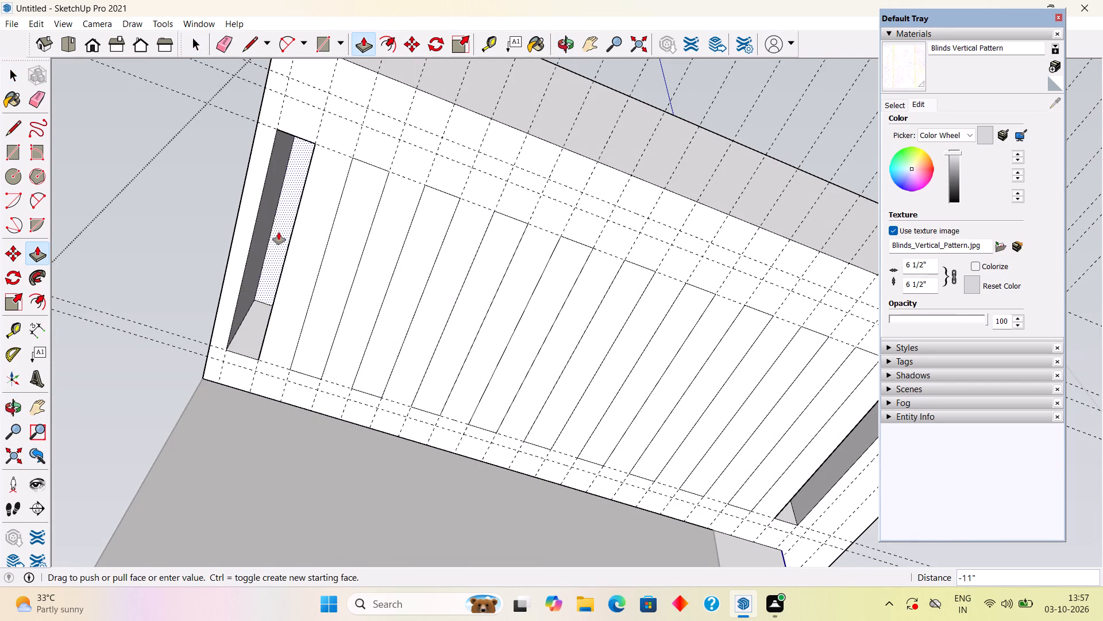
drag(279, 232, 286, 214)
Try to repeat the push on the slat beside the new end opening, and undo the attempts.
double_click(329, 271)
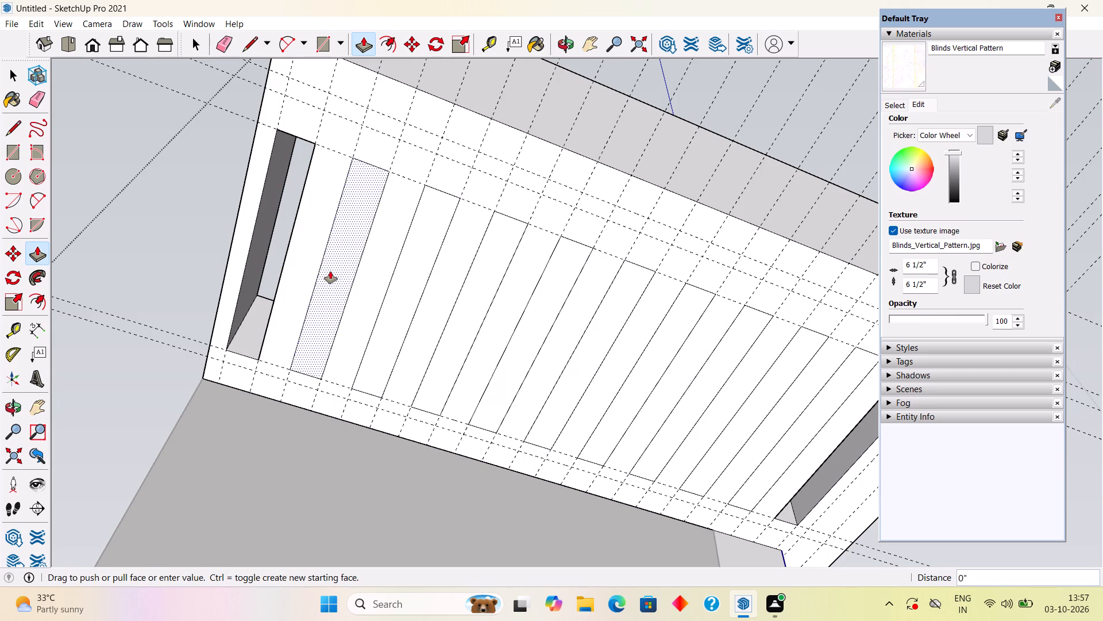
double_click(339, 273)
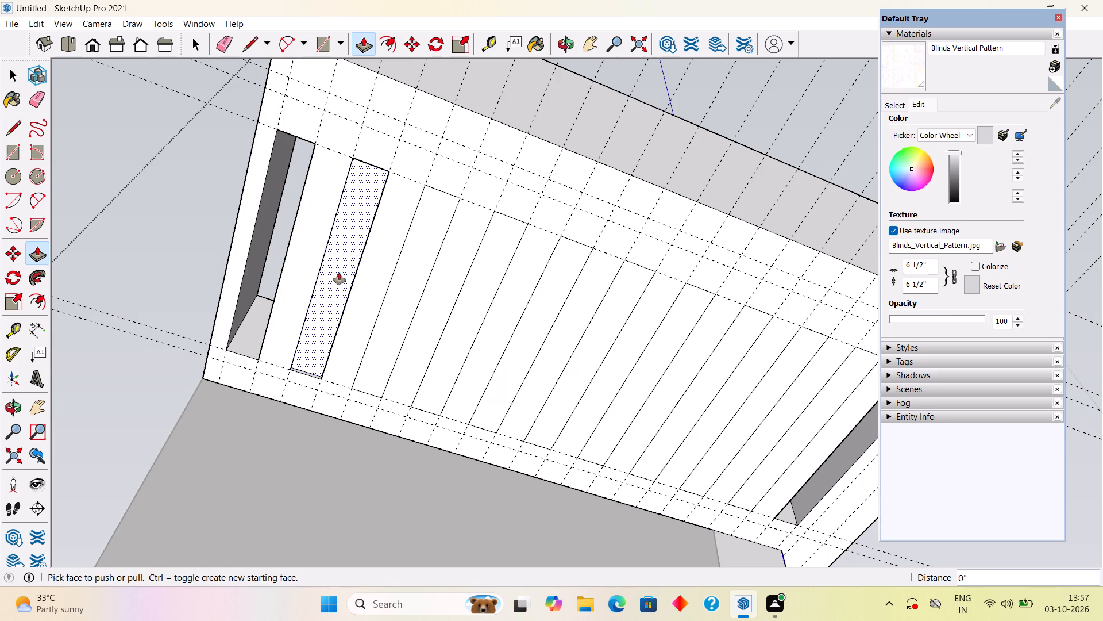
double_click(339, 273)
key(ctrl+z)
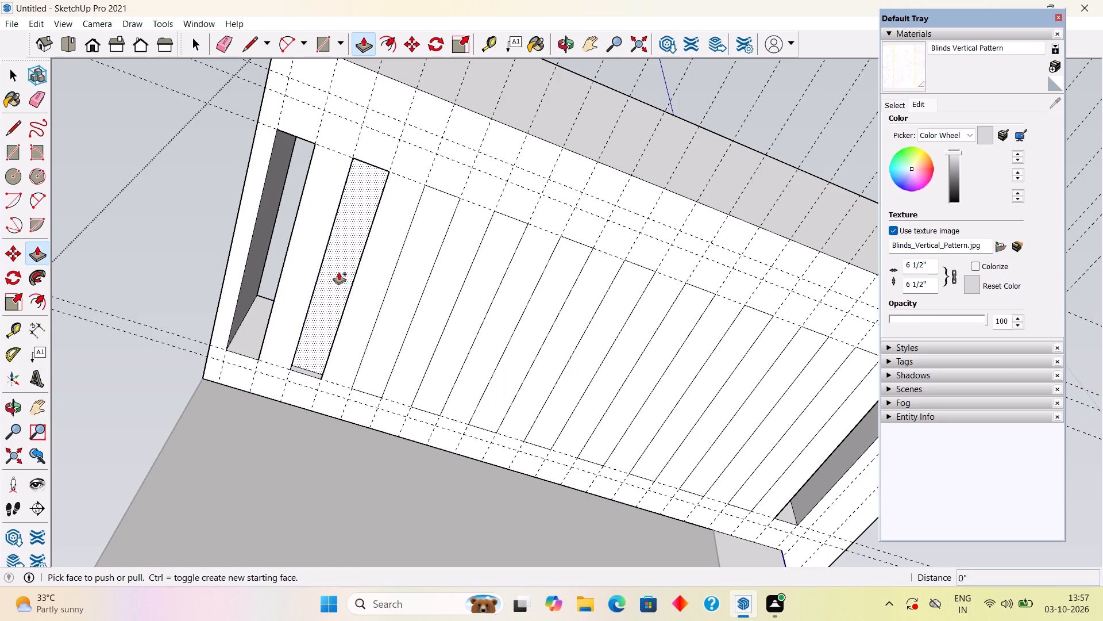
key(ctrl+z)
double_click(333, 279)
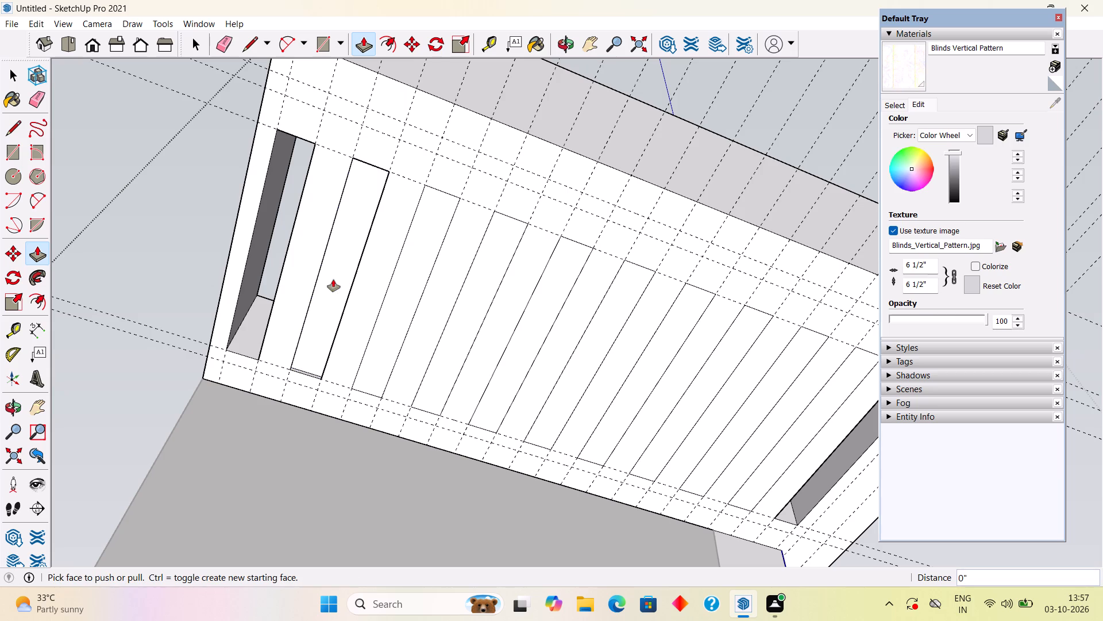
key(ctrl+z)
Push the slat beside the new end opening 1' through the overhang.
drag(332, 283, 336, 264)
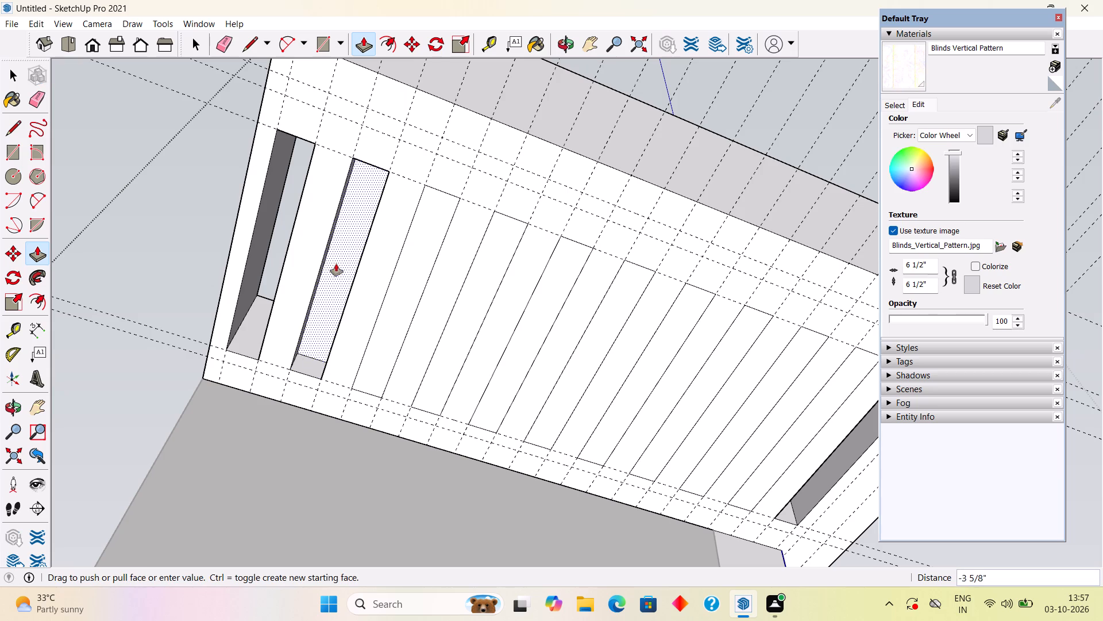
drag(336, 264, 356, 219)
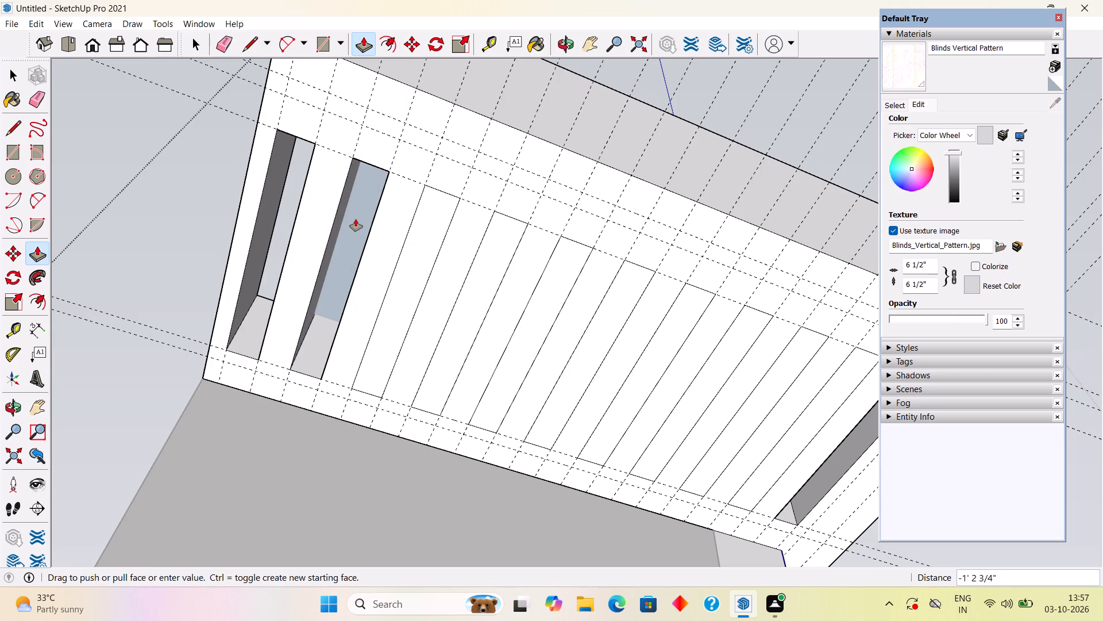
drag(356, 219, 366, 198)
drag(366, 198, 364, 225)
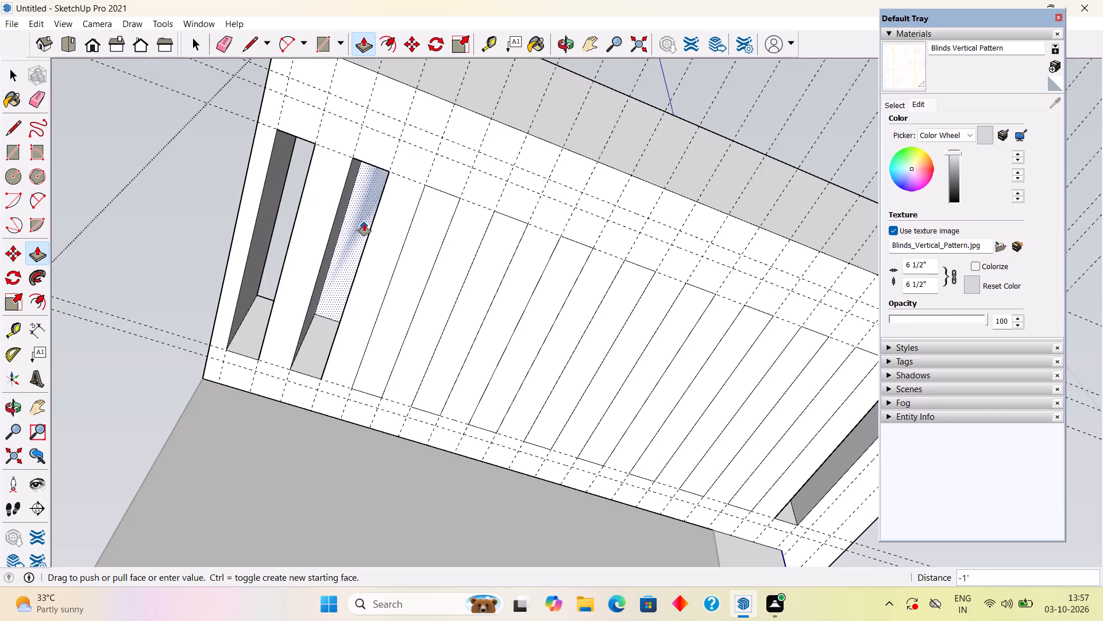
Repeat the same 1' cut on the following seven slats, leaving only the one beside the original opening uncut.
double_click(410, 275)
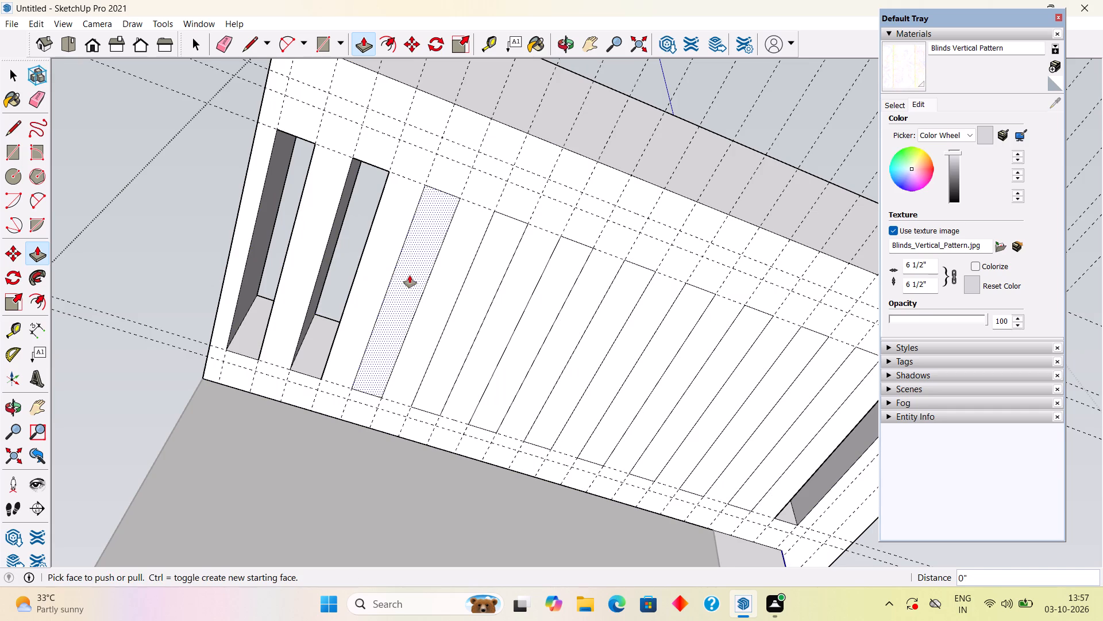
double_click(465, 312)
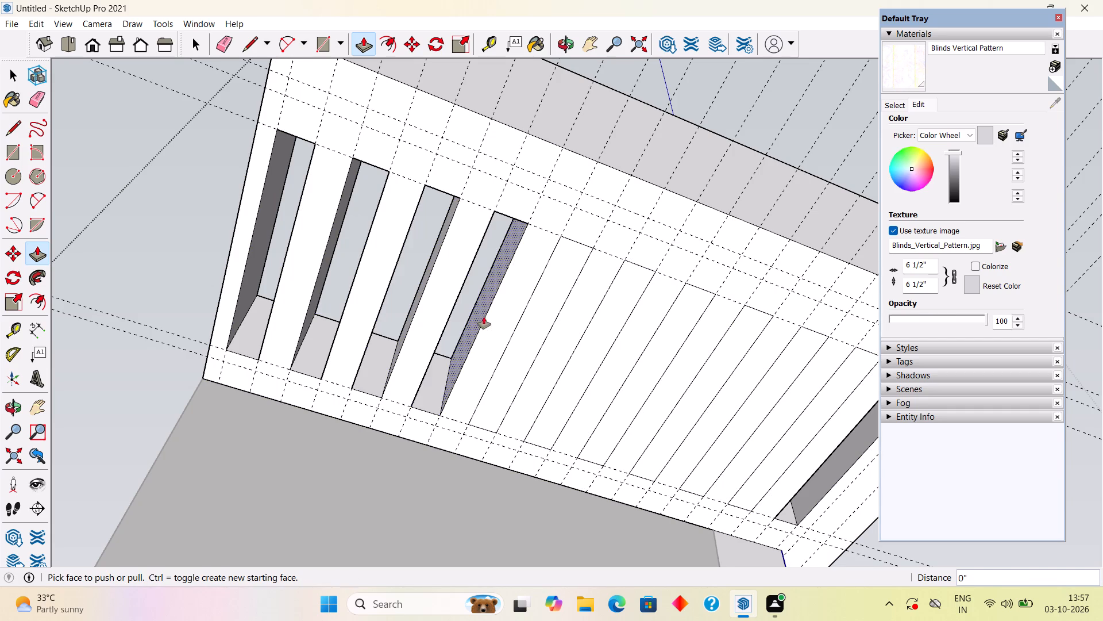
double_click(522, 327)
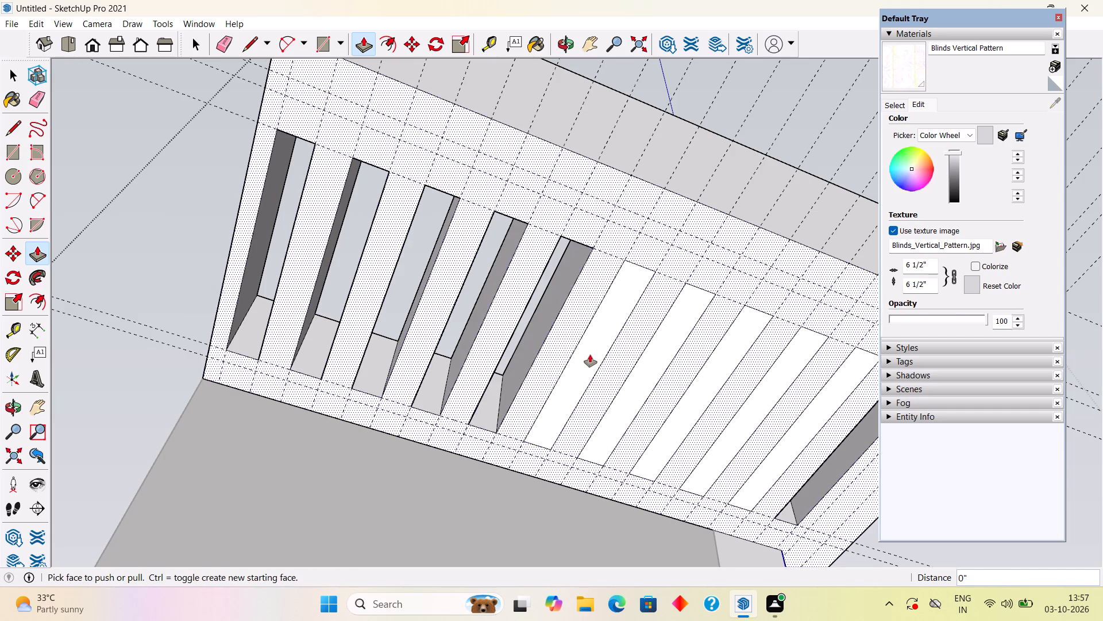
double_click(590, 355)
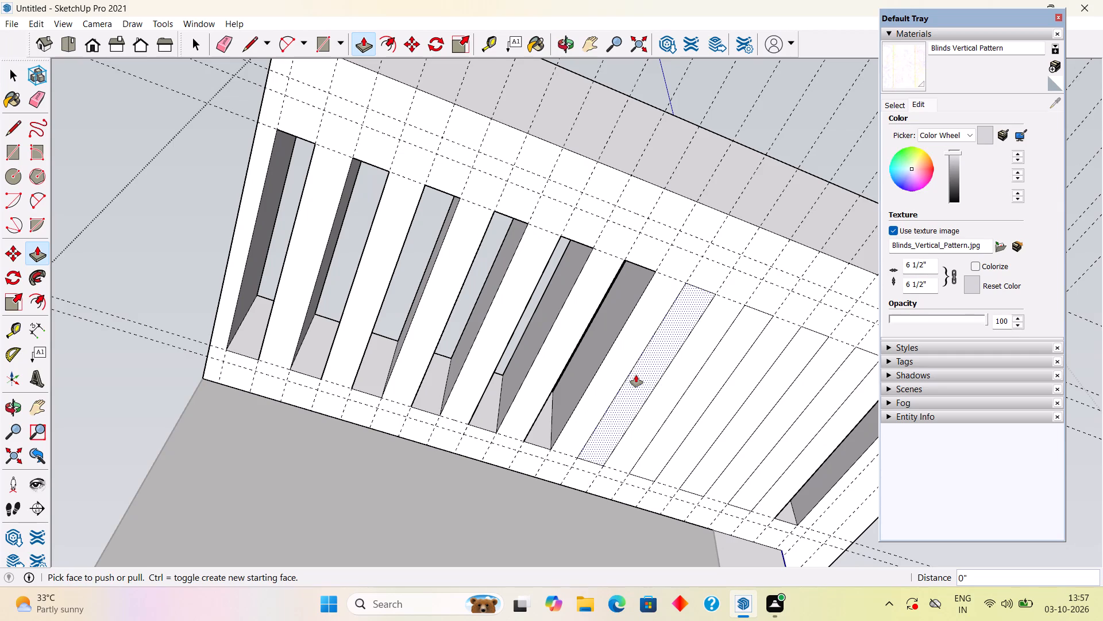
double_click(636, 375)
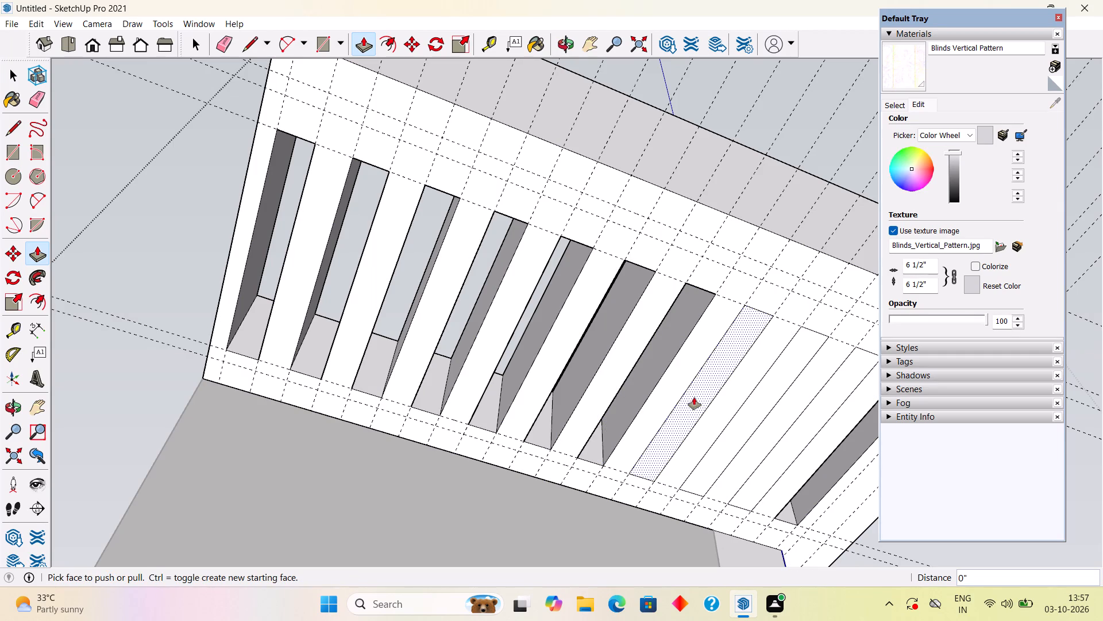
double_click(694, 397)
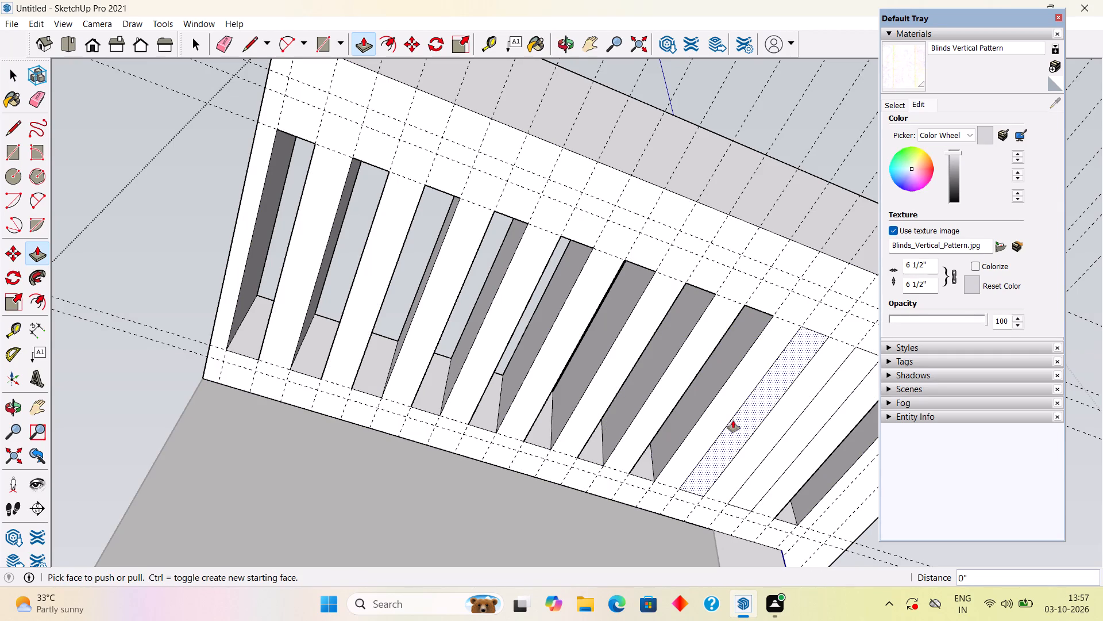
double_click(735, 420)
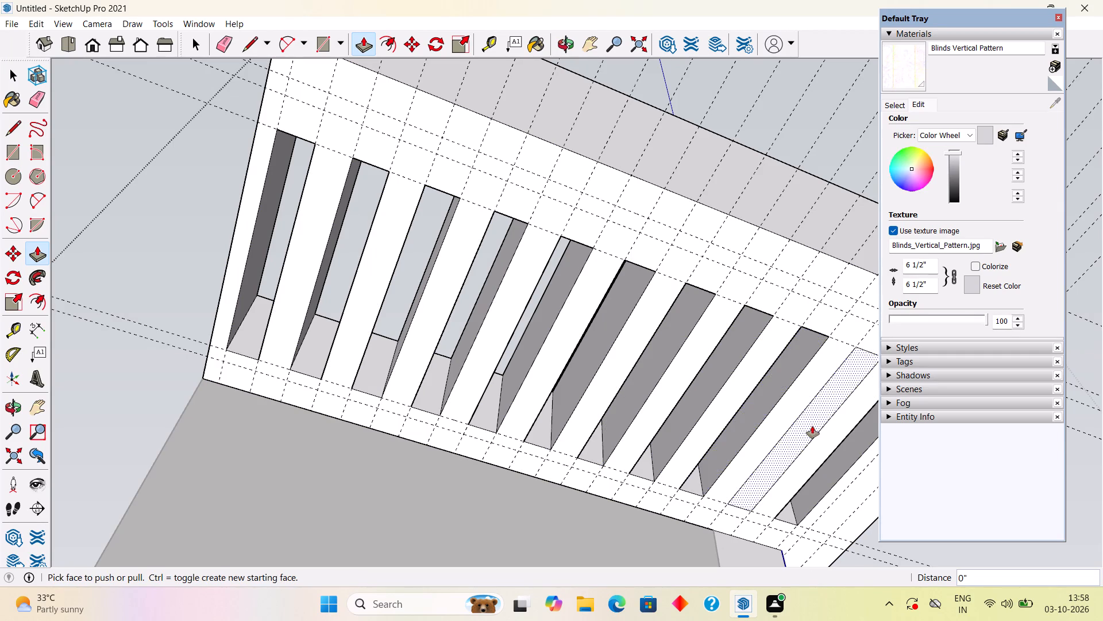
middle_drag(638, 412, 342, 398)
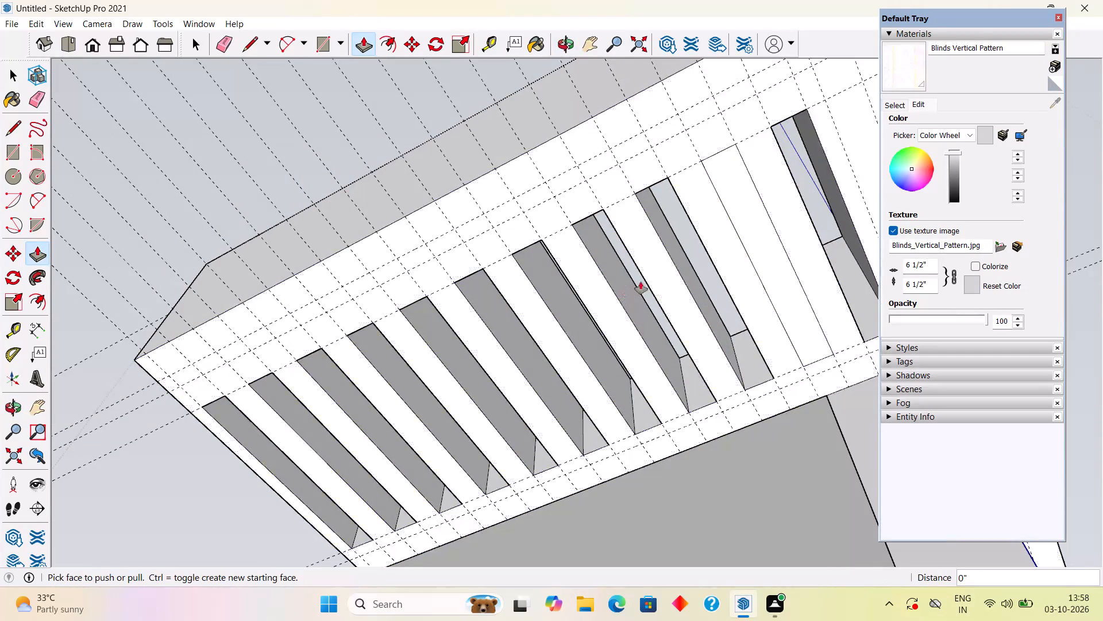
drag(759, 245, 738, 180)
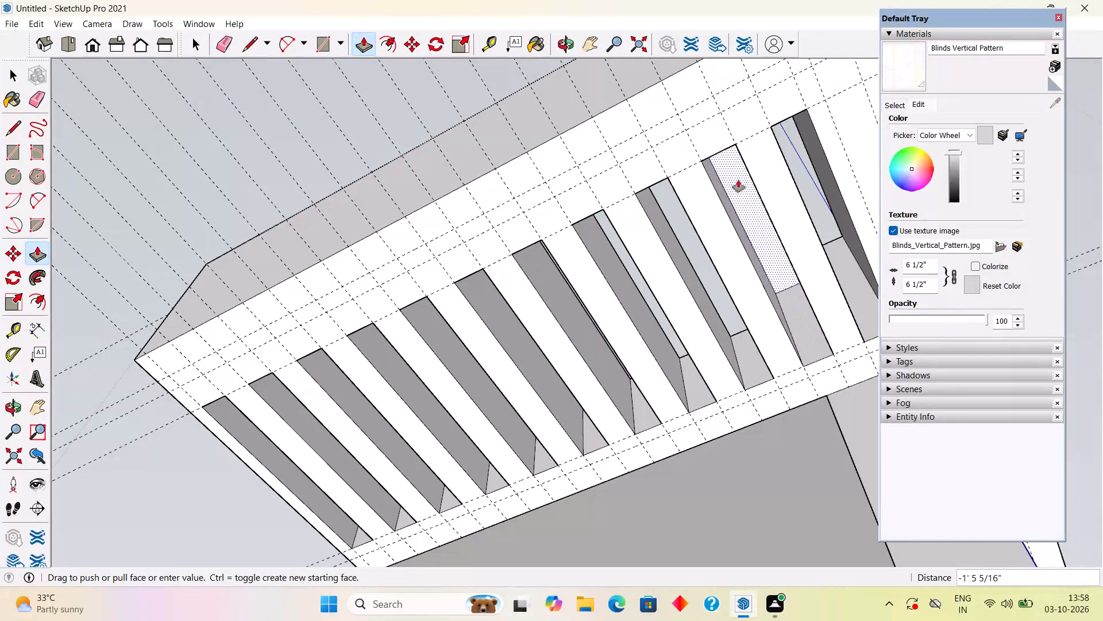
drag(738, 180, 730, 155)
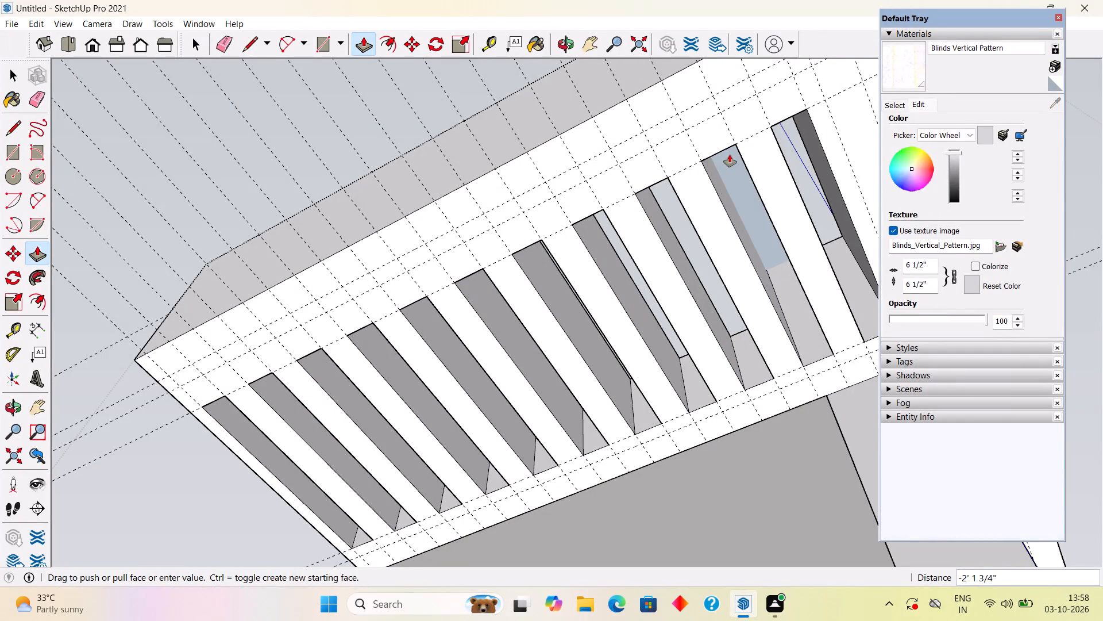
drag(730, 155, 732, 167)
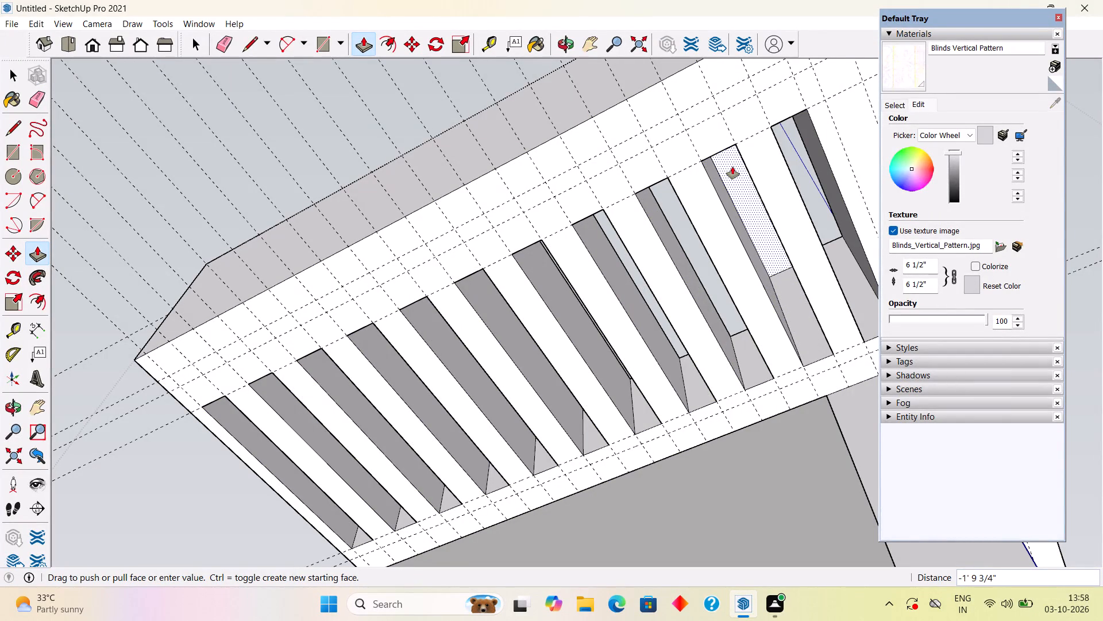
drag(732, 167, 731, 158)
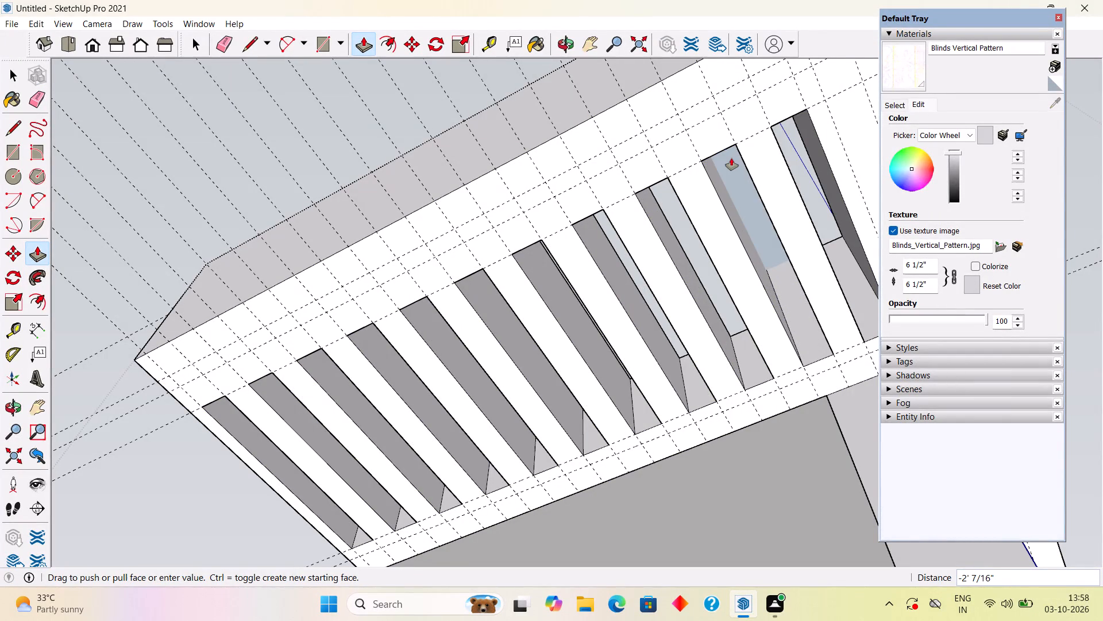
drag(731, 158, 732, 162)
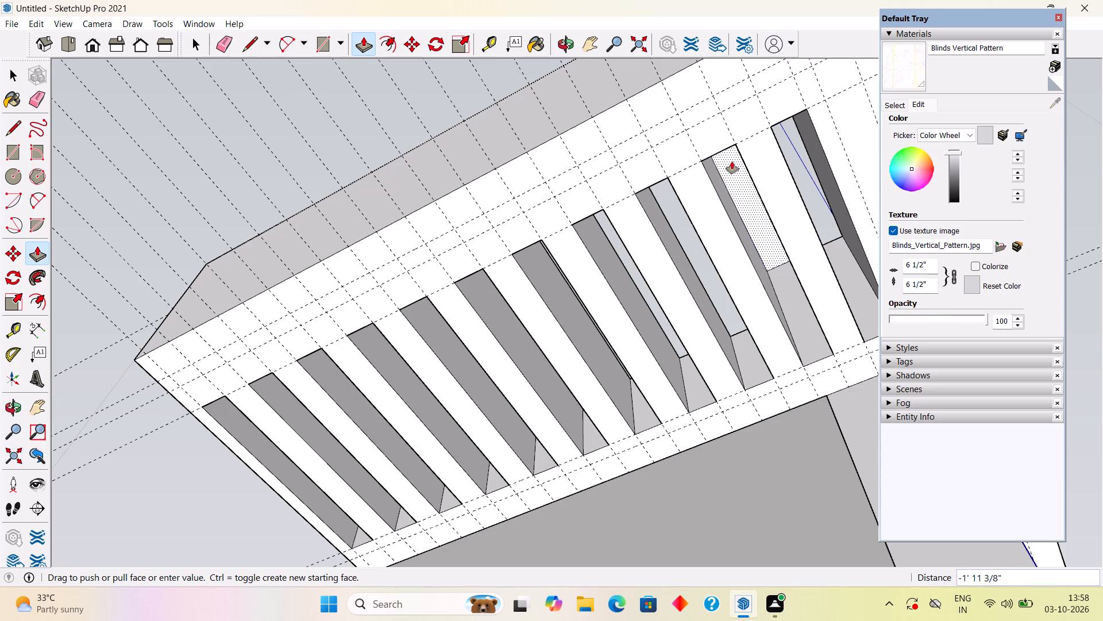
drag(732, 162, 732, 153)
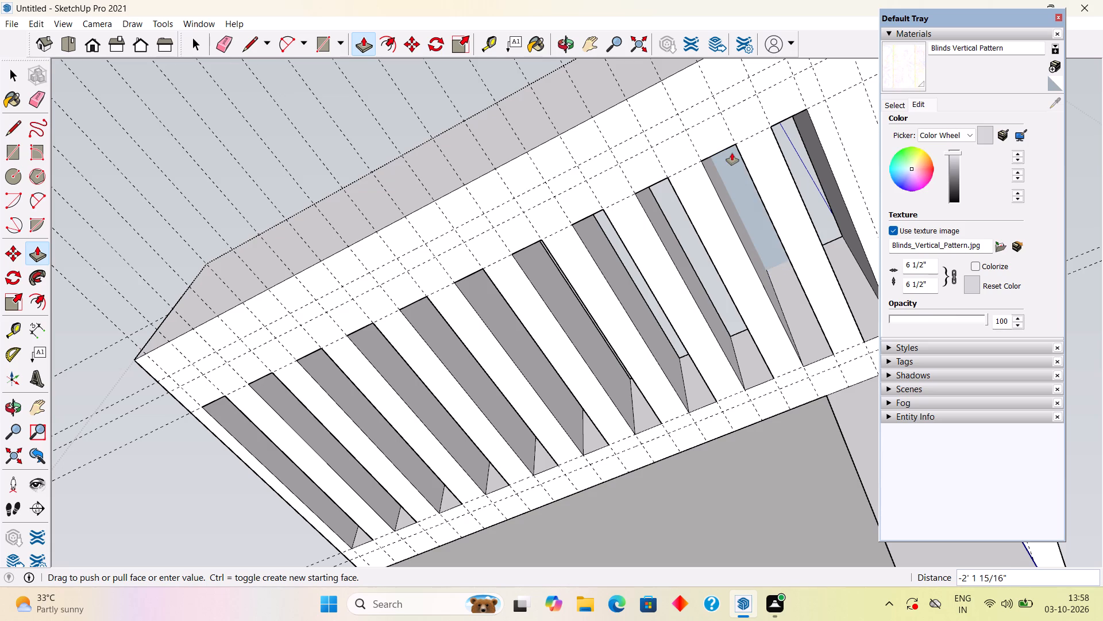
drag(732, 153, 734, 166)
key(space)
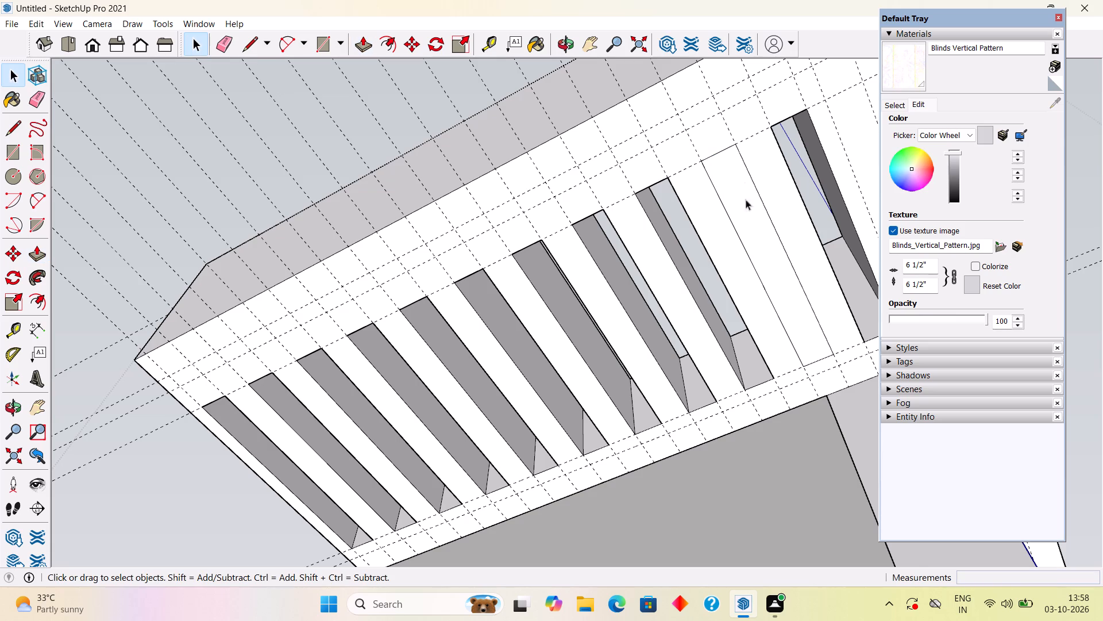
Push the last uncut slat, beside the original opening, 2' through the overhang.
scroll(762, 280, down, 6)
click(31, 457)
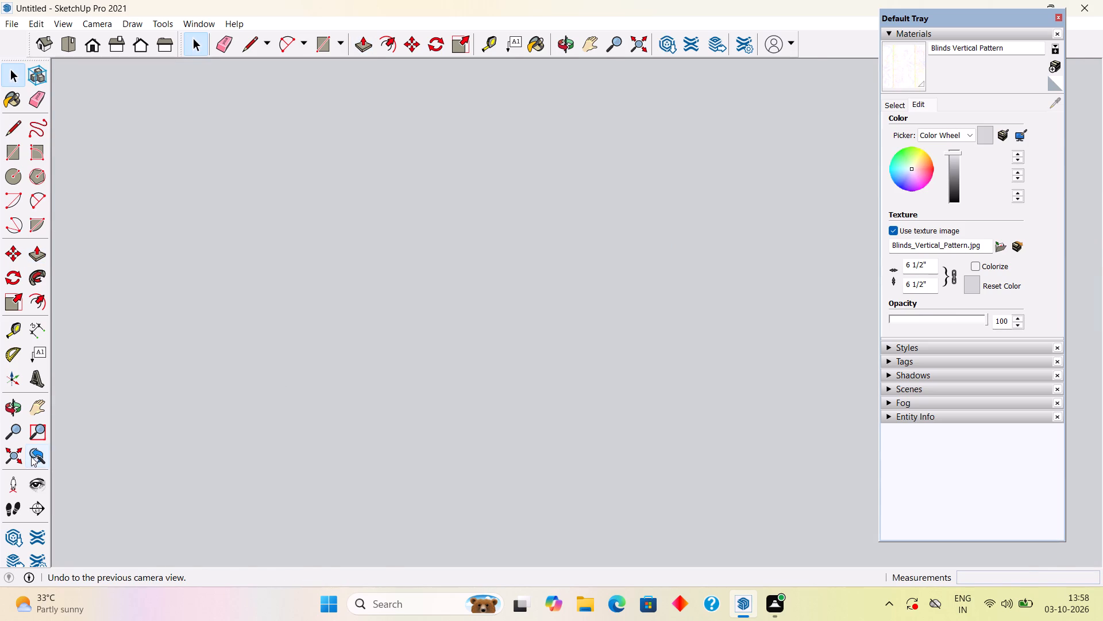
middle_drag(591, 351, 559, 265)
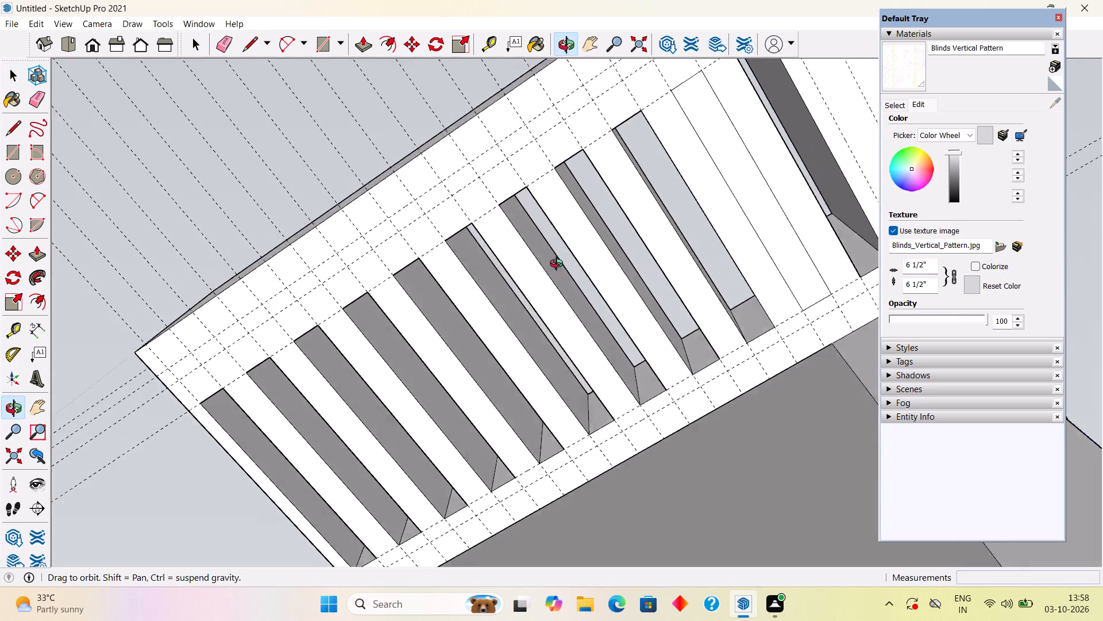
middle_drag(559, 265, 516, 321)
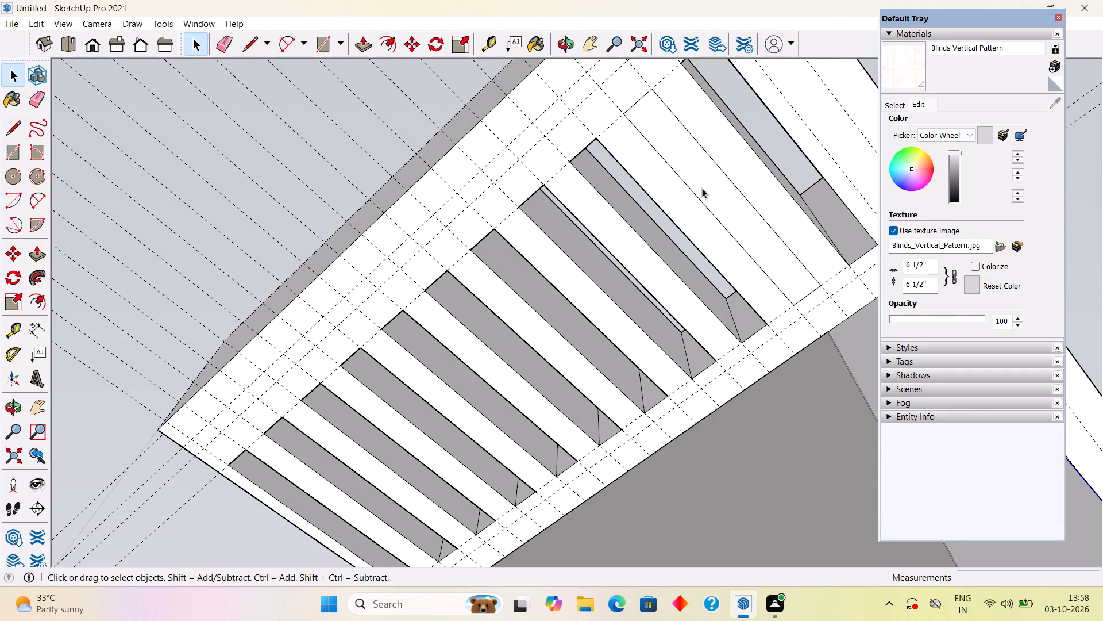
click(702, 188)
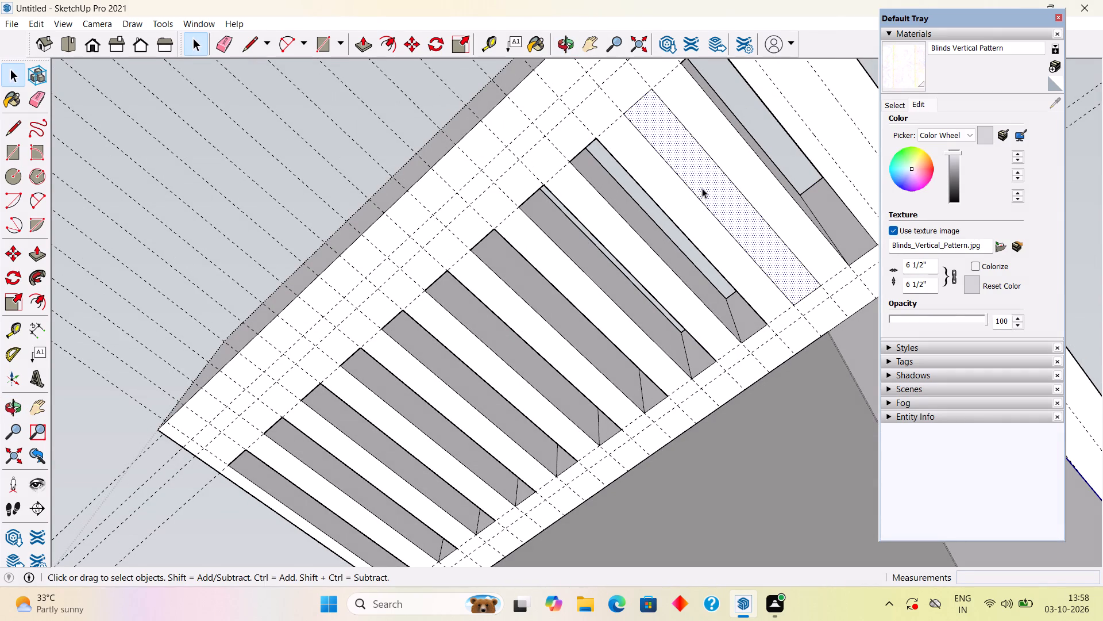
key(p)
drag(713, 182, 682, 143)
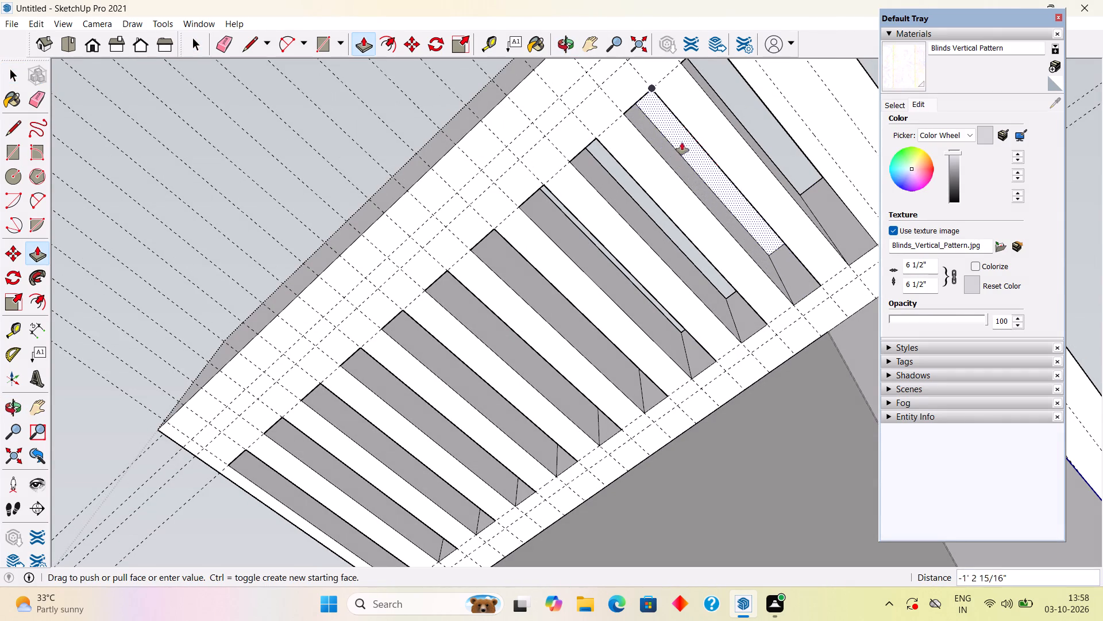
drag(682, 143, 672, 130)
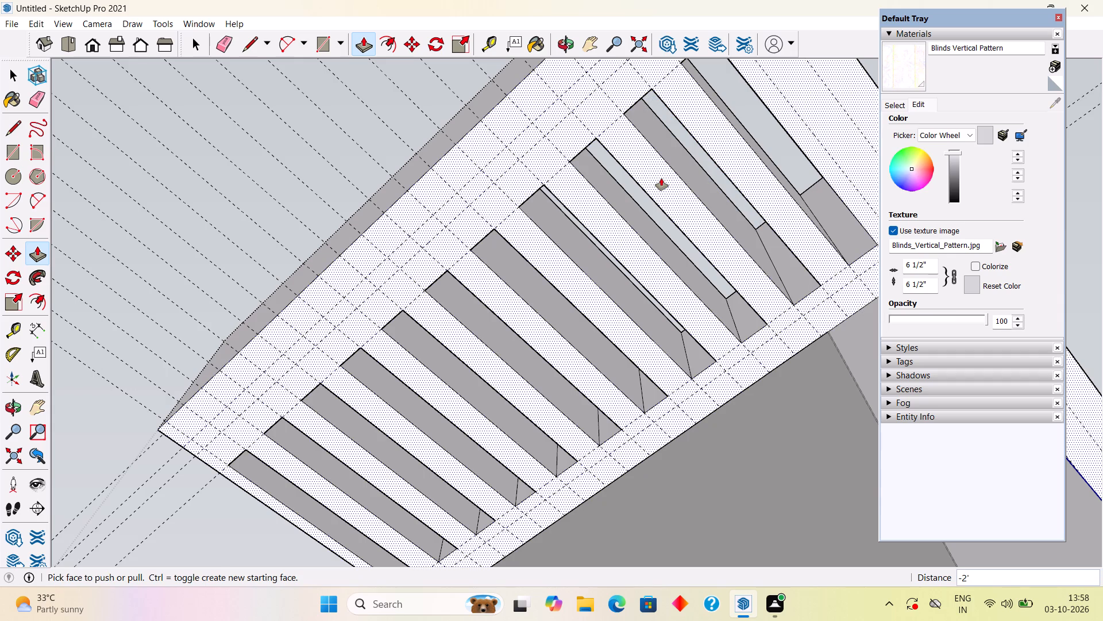
Examine the slat openings cut through the top overhang from above, and close the tower frame group.
key(space)
scroll(659, 182, down, 7)
scroll(619, 260, down, 7)
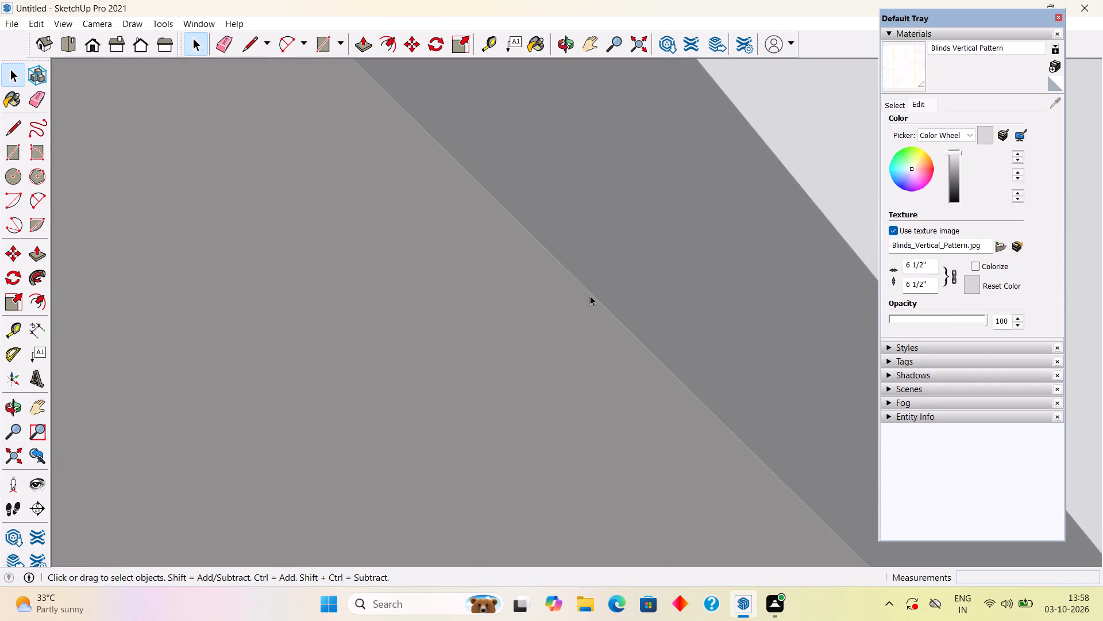
scroll(590, 296, down, 12)
middle_drag(601, 190, 491, 416)
scroll(491, 416, down, 8)
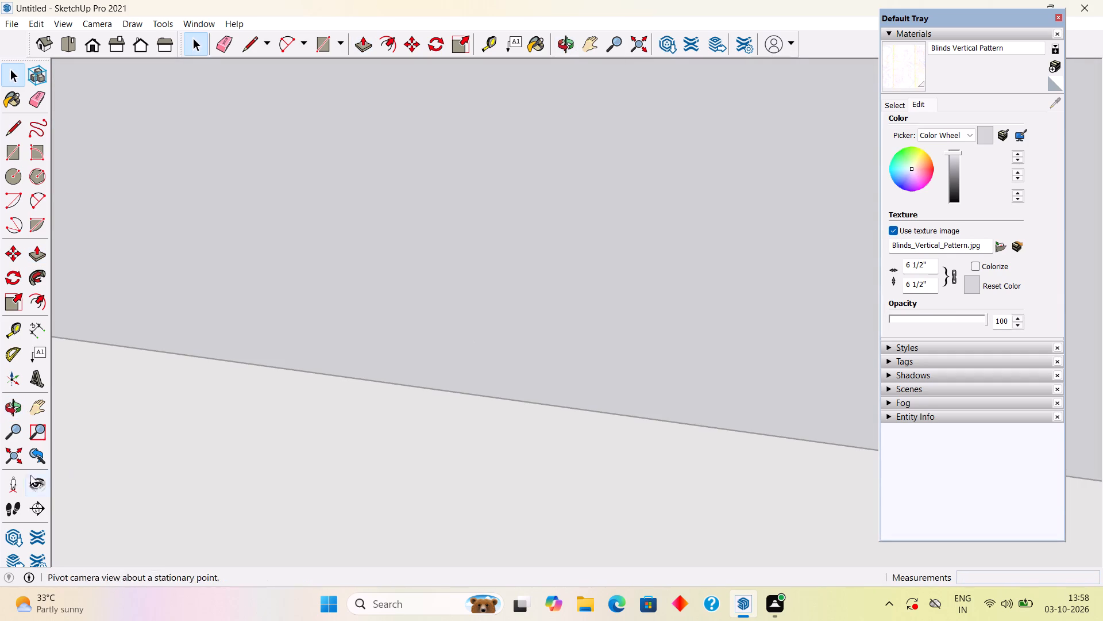
click(19, 442)
click(24, 450)
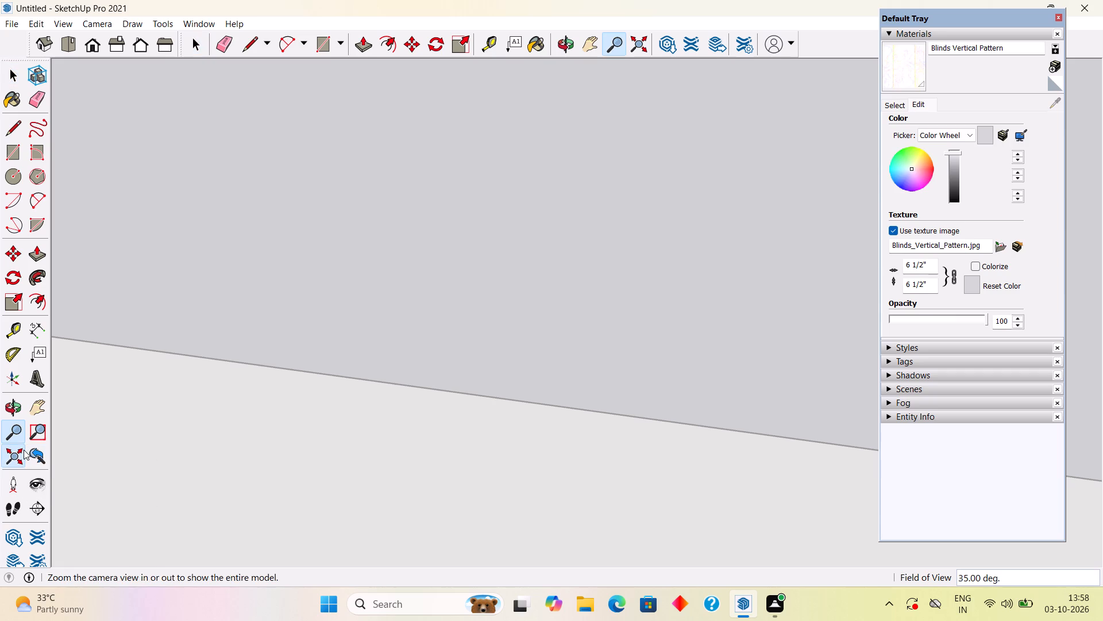
middle_drag(403, 328, 330, 565)
click(225, 379)
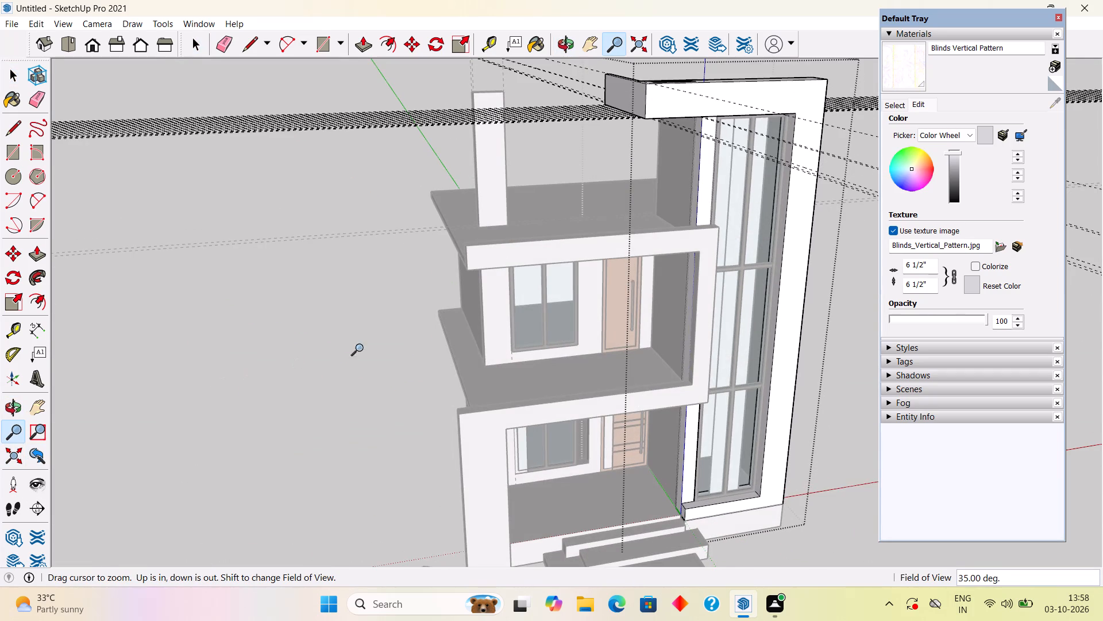
scroll(579, 213, down, 7)
key(space)
middle_drag(638, 142, 632, 242)
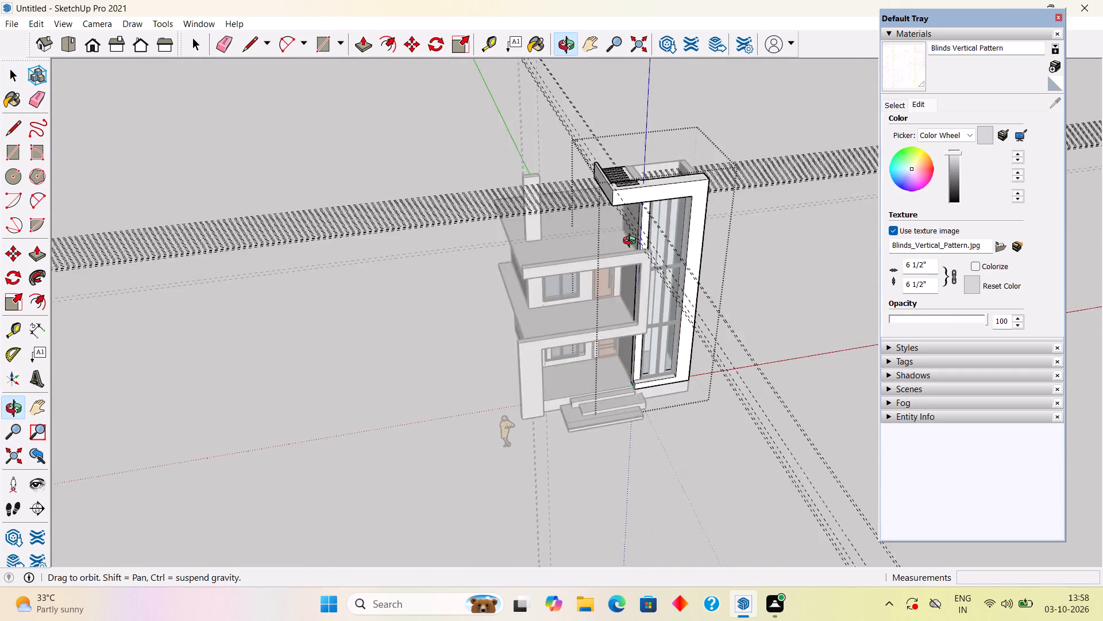
middle_drag(632, 242, 632, 446)
scroll(630, 330, up, 16)
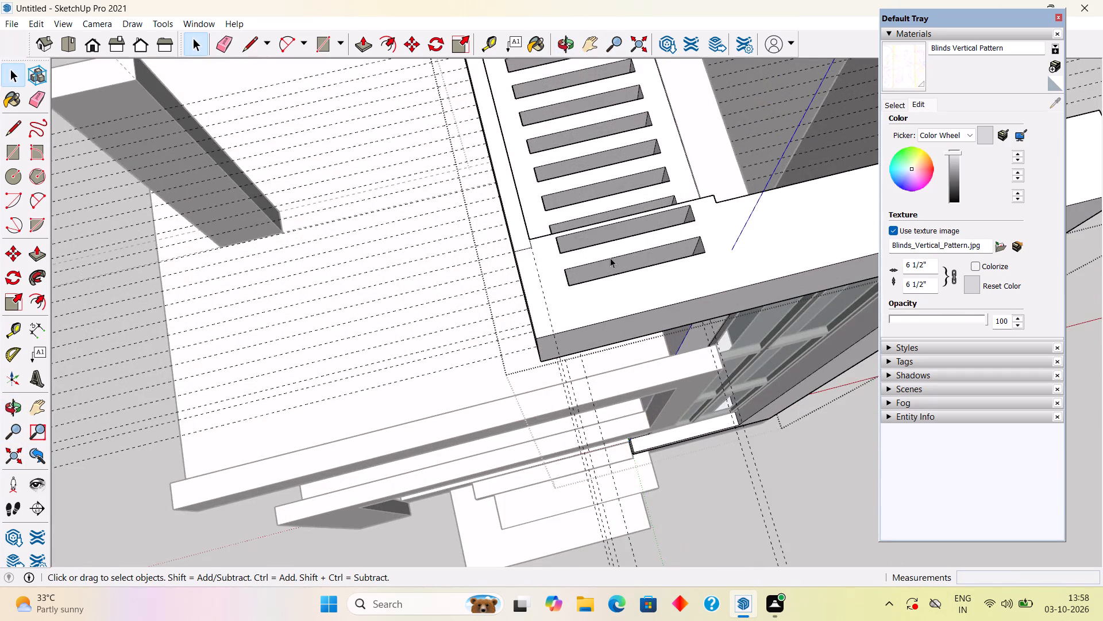
middle_drag(597, 255, 623, 335)
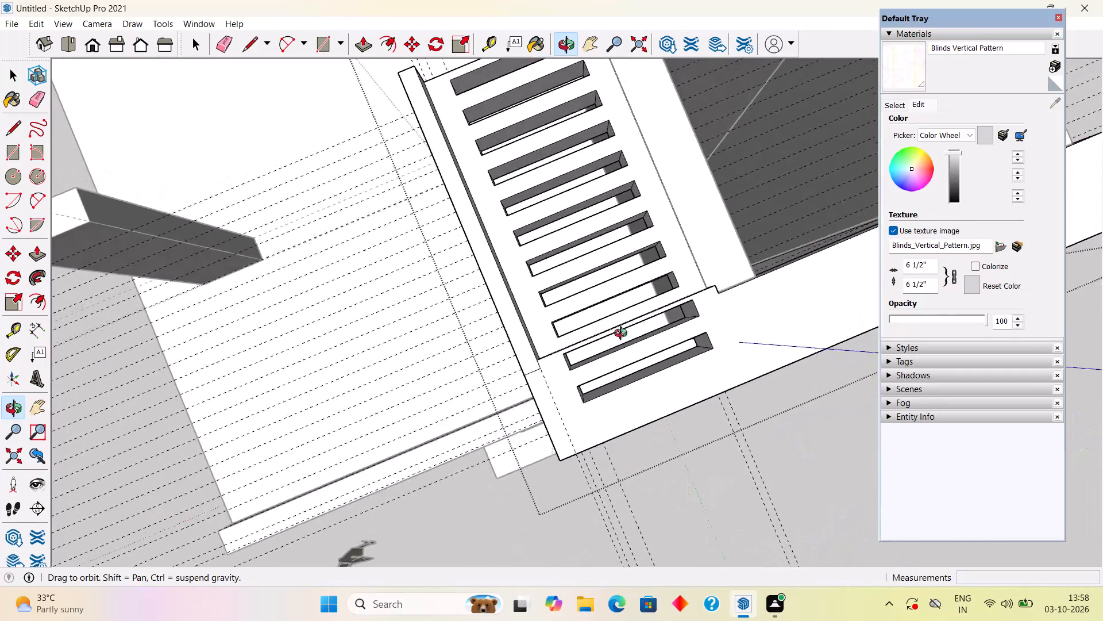
middle_drag(623, 335, 589, 296)
scroll(589, 296, down, 11)
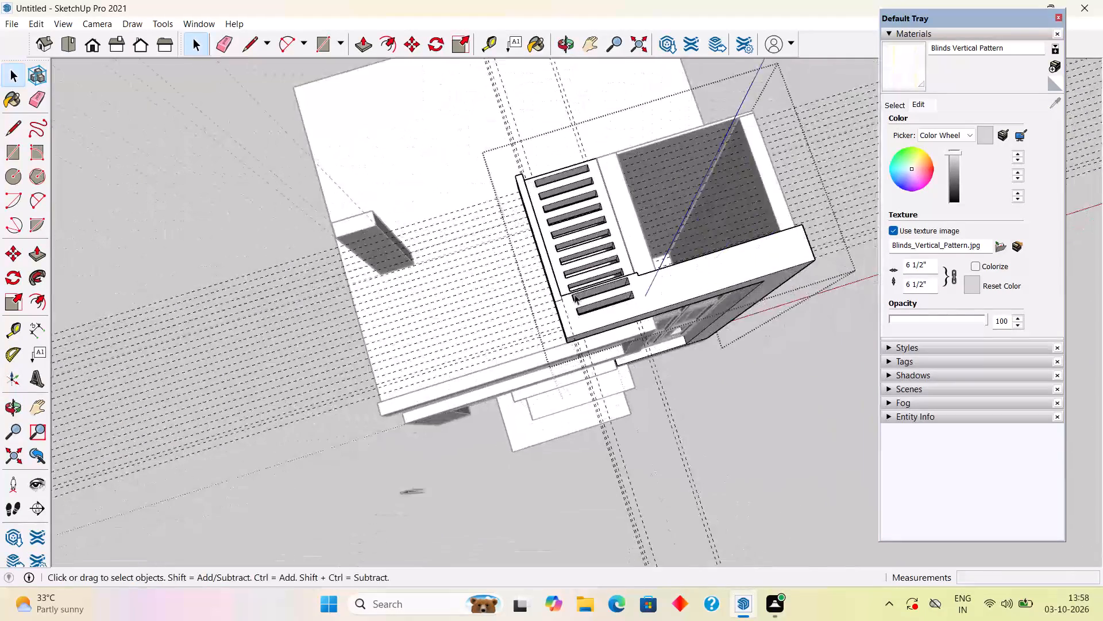
scroll(574, 294, down, 3)
click(345, 135)
Delete all construction guides from the model.
middle_drag(643, 442, 503, 187)
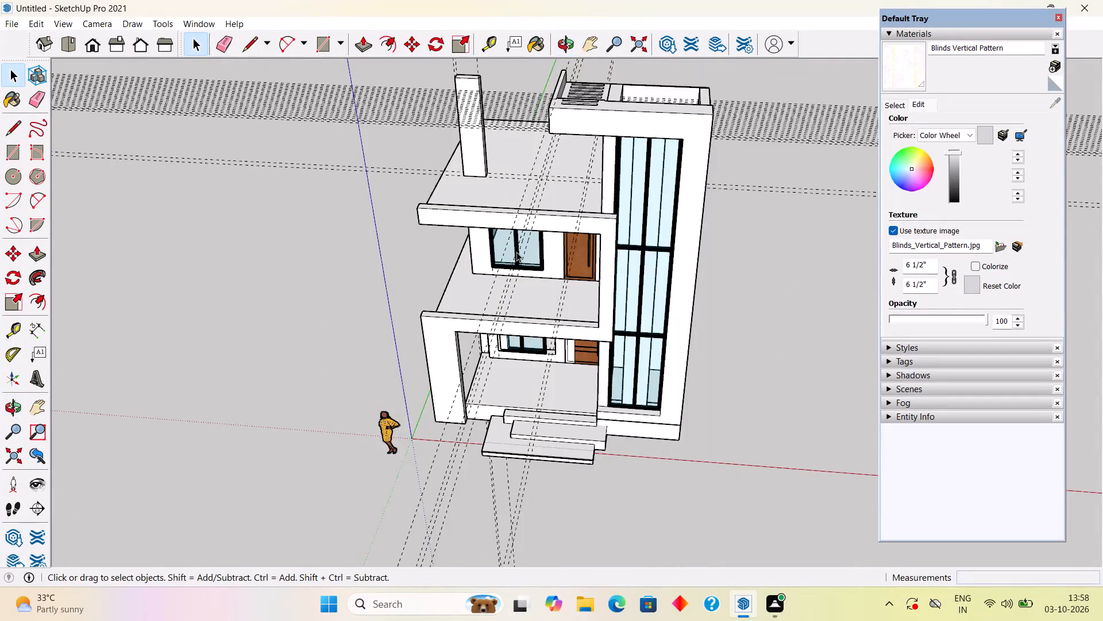
scroll(516, 252, down, 5)
middle_drag(523, 370, 568, 139)
scroll(570, 248, up, 5)
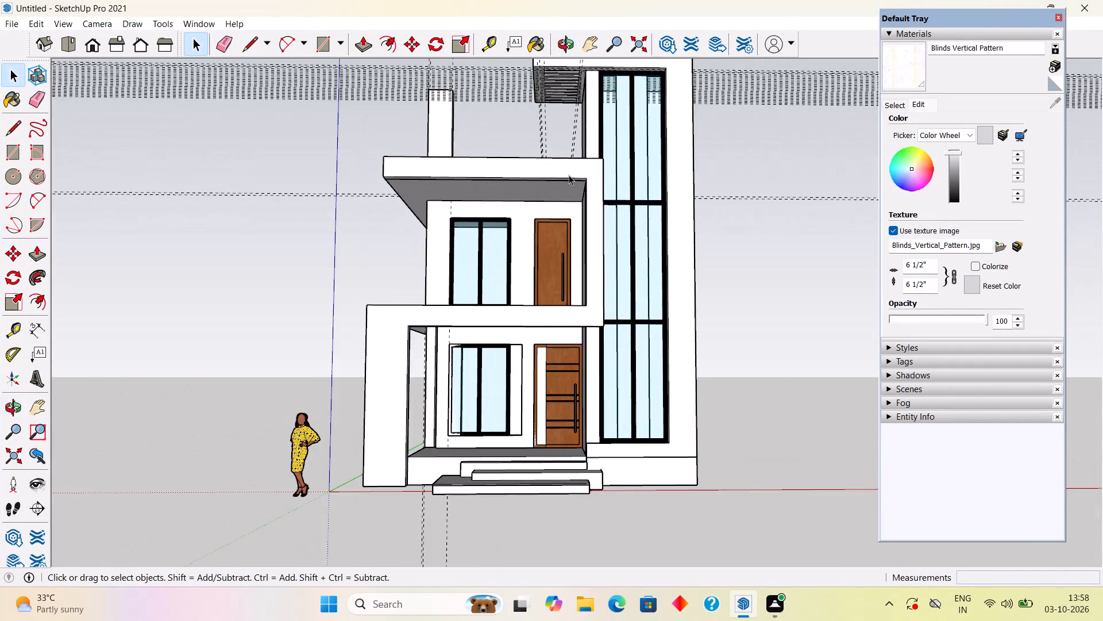
middle_drag(569, 174, 569, 259)
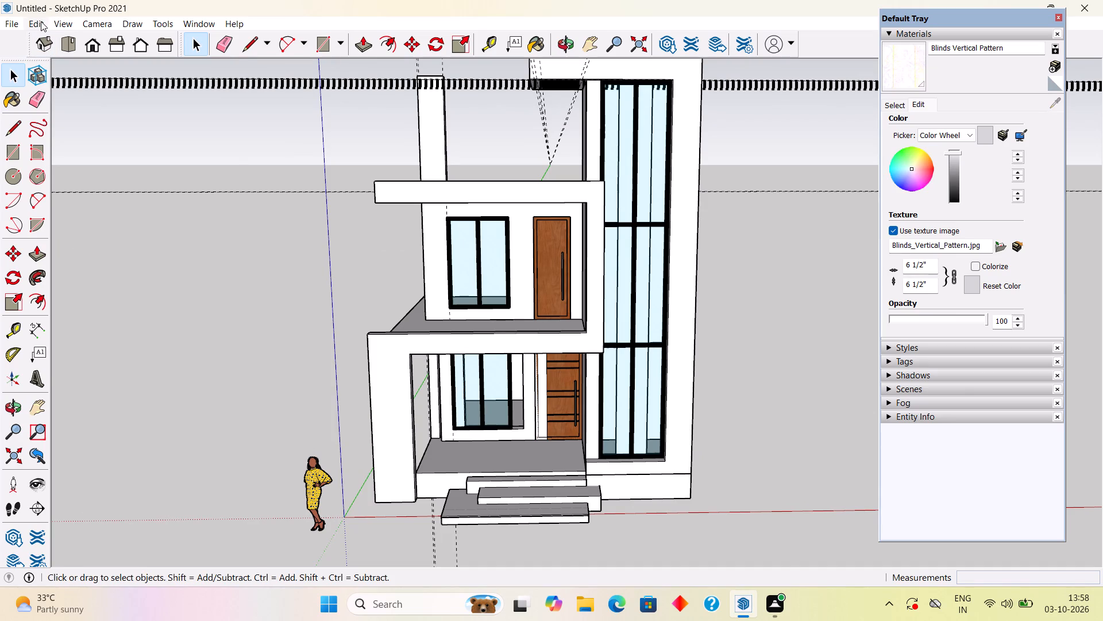
click(40, 22)
click(99, 152)
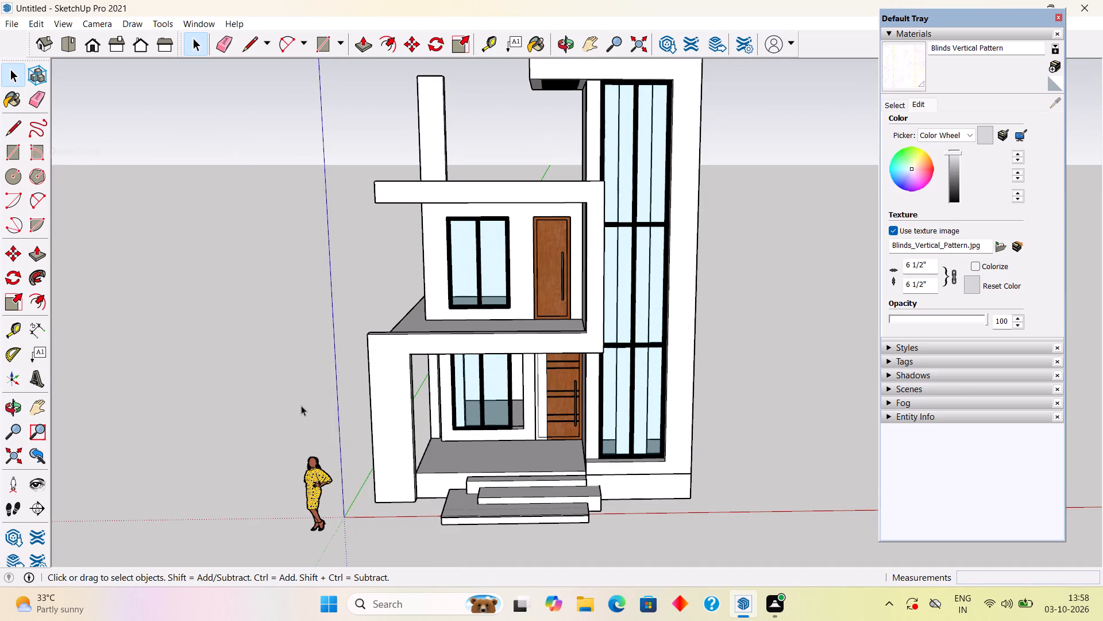
Examine the slatted overhang from below, and the roof, tower and free-standing roof column from all around.
scroll(648, 477, down, 3)
middle_drag(630, 461, 614, 250)
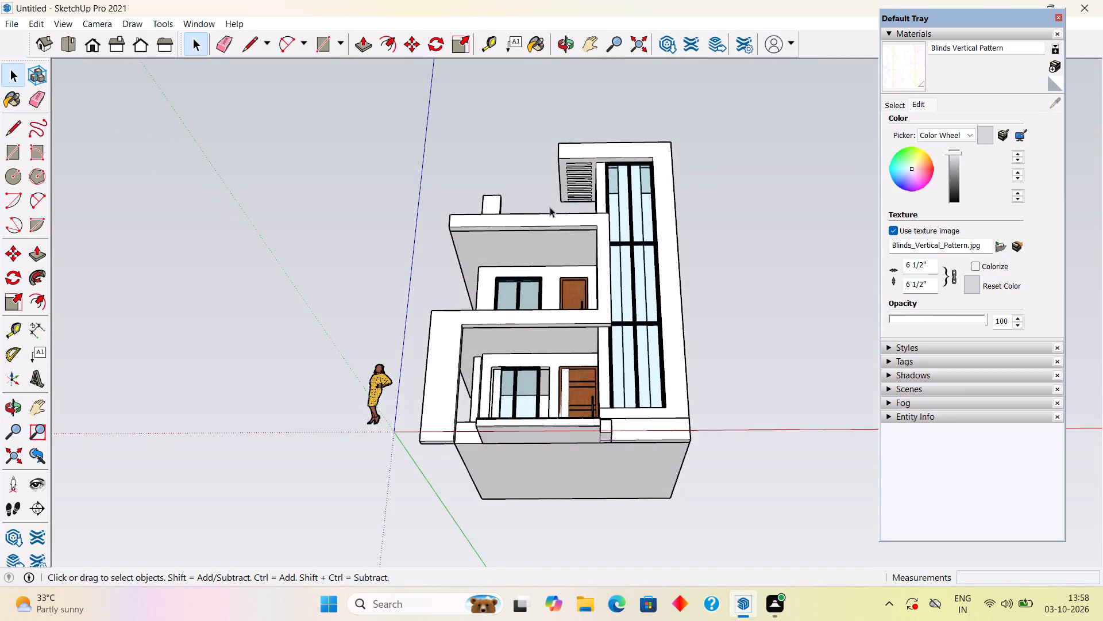
scroll(550, 207, up, 7)
scroll(590, 178, up, 12)
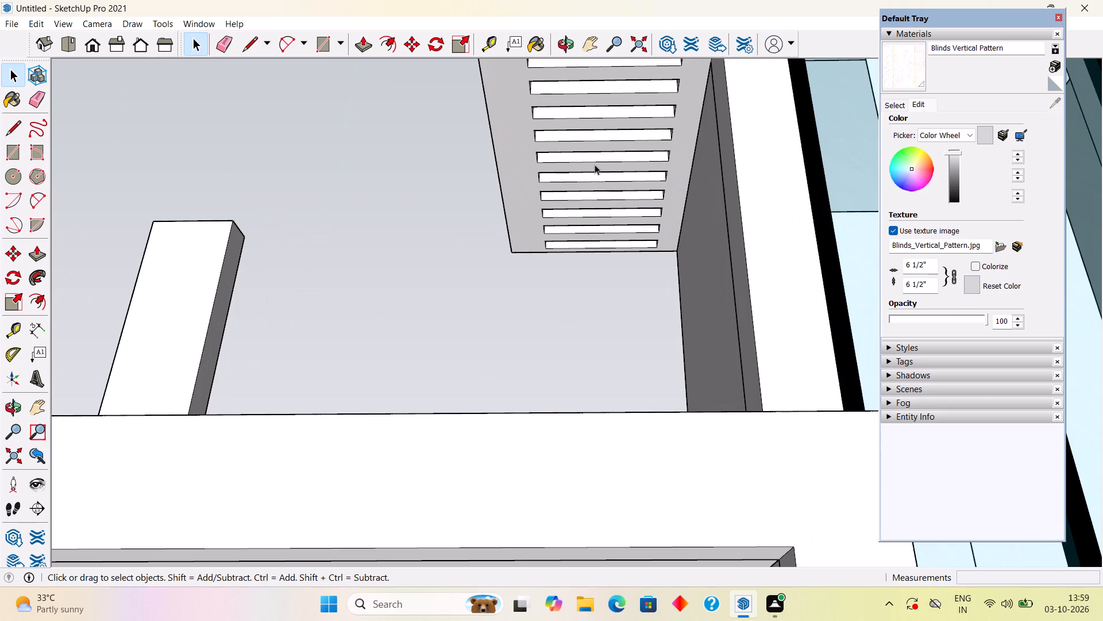
middle_drag(595, 164, 577, 242)
scroll(577, 243, down, 7)
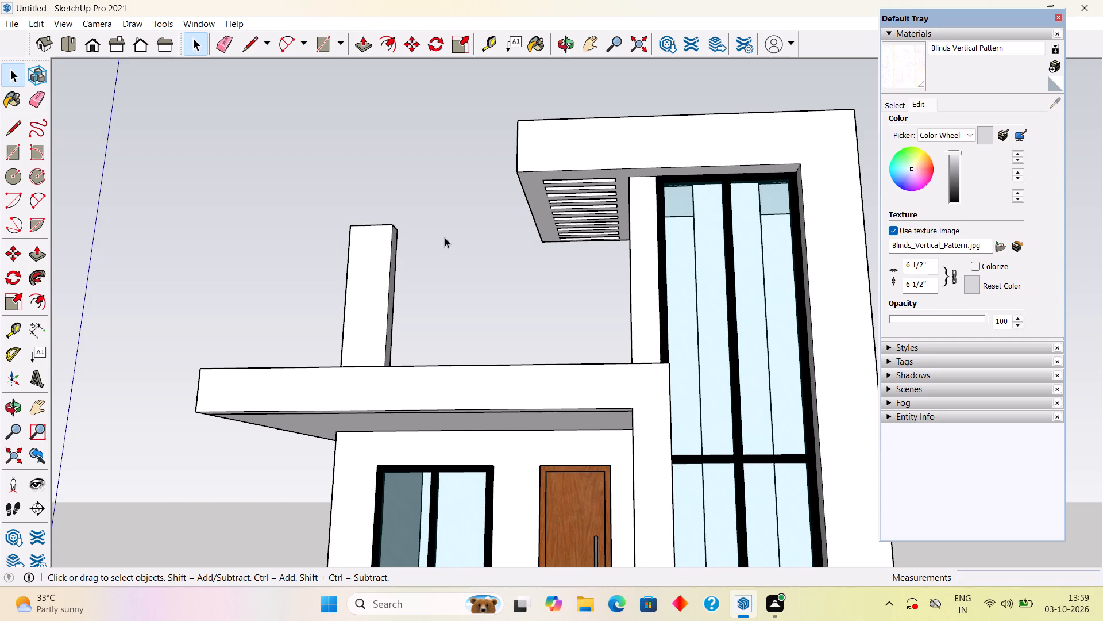
middle_drag(479, 242, 589, 530)
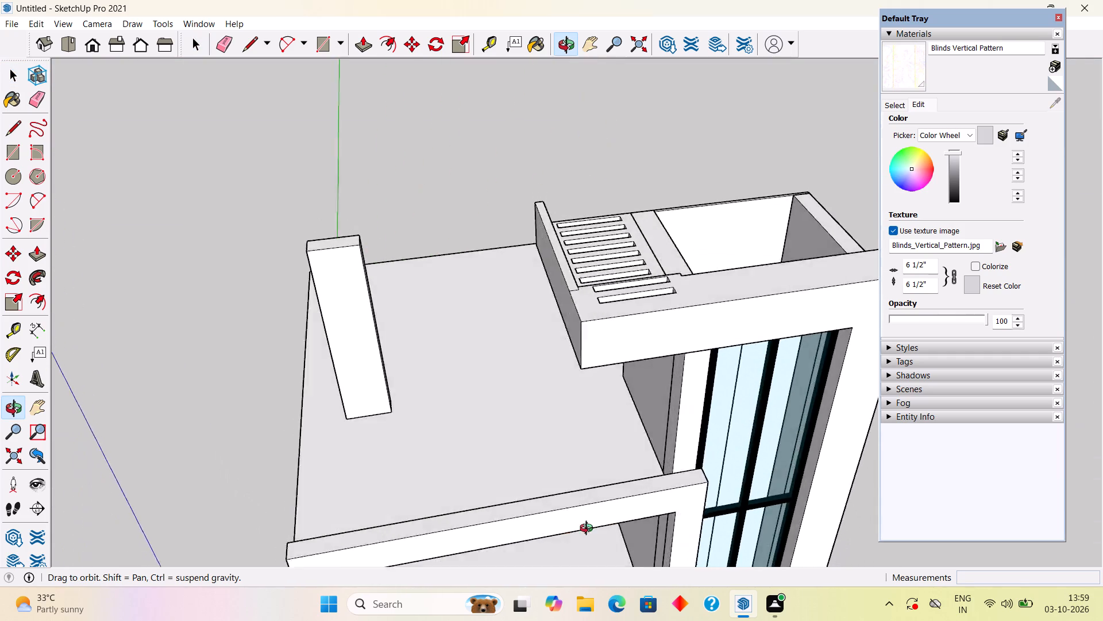
middle_drag(589, 530, 145, 442)
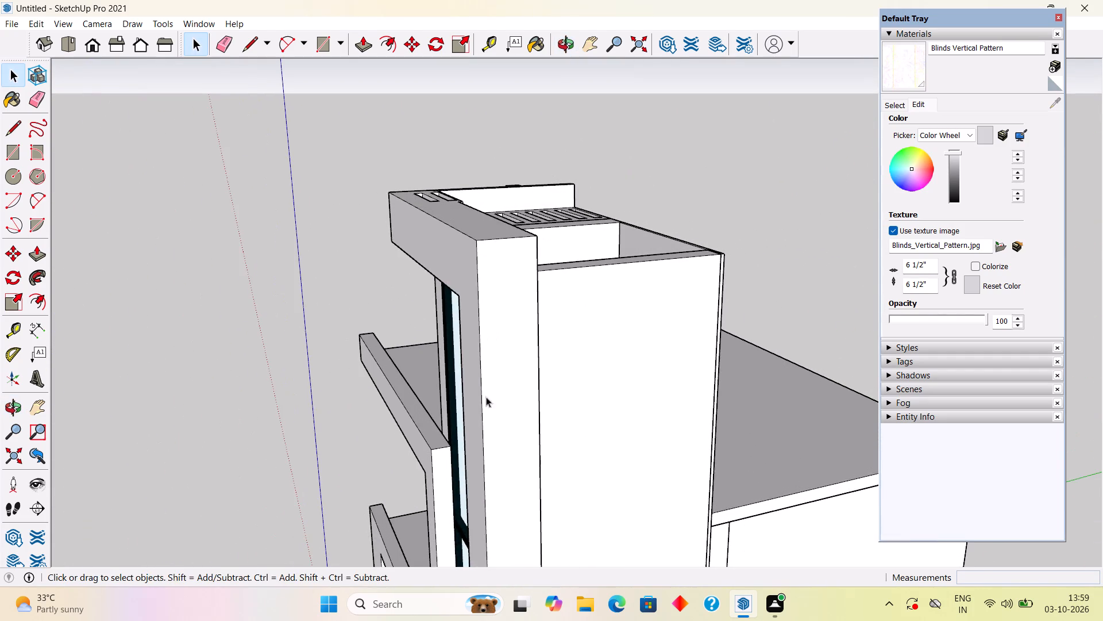
middle_drag(865, 302, 871, 162)
scroll(869, 163, down, 3)
scroll(803, 206, down, 4)
middle_drag(785, 239, 662, 282)
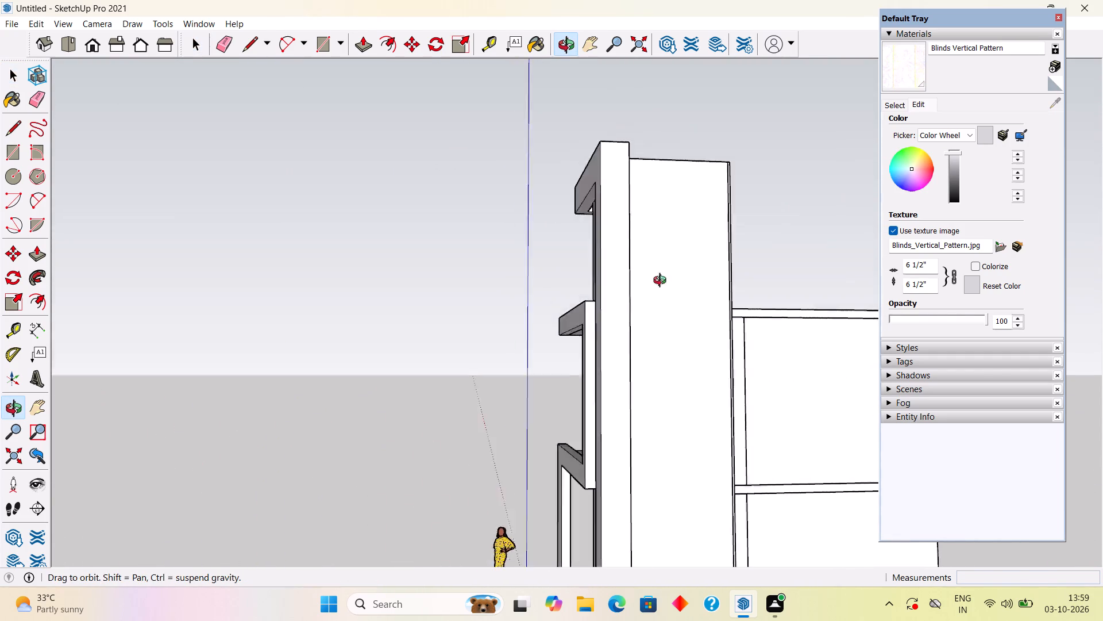
middle_drag(662, 282, 320, 379)
middle_drag(766, 269, 436, 355)
scroll(668, 314, up, 4)
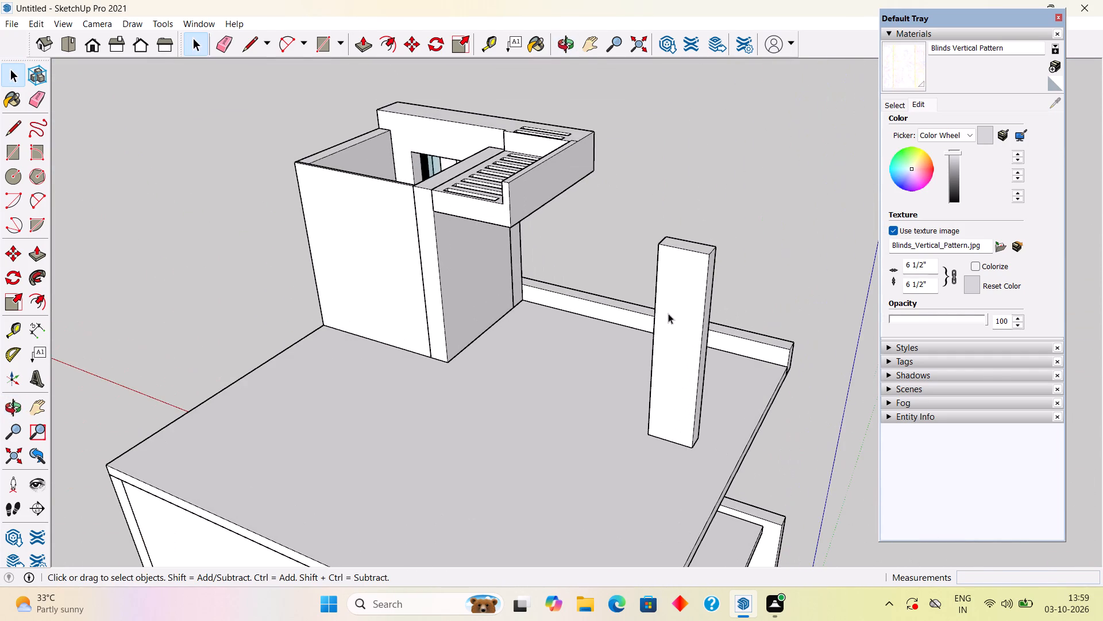
middle_drag(676, 310, 792, 273)
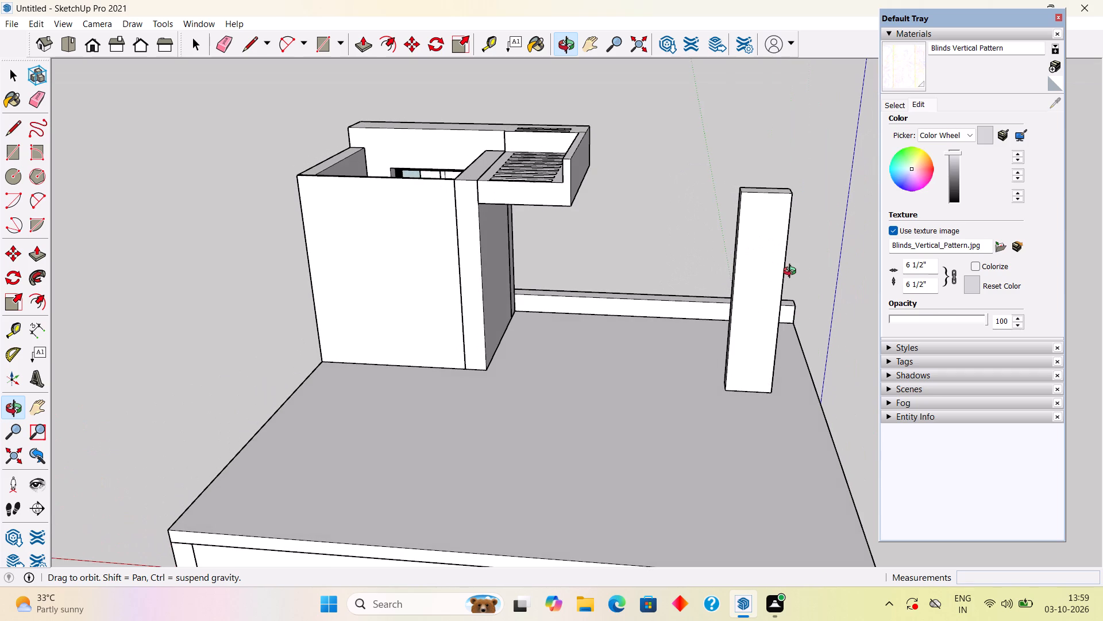
middle_drag(792, 273, 789, 267)
middle_drag(784, 267, 457, 305)
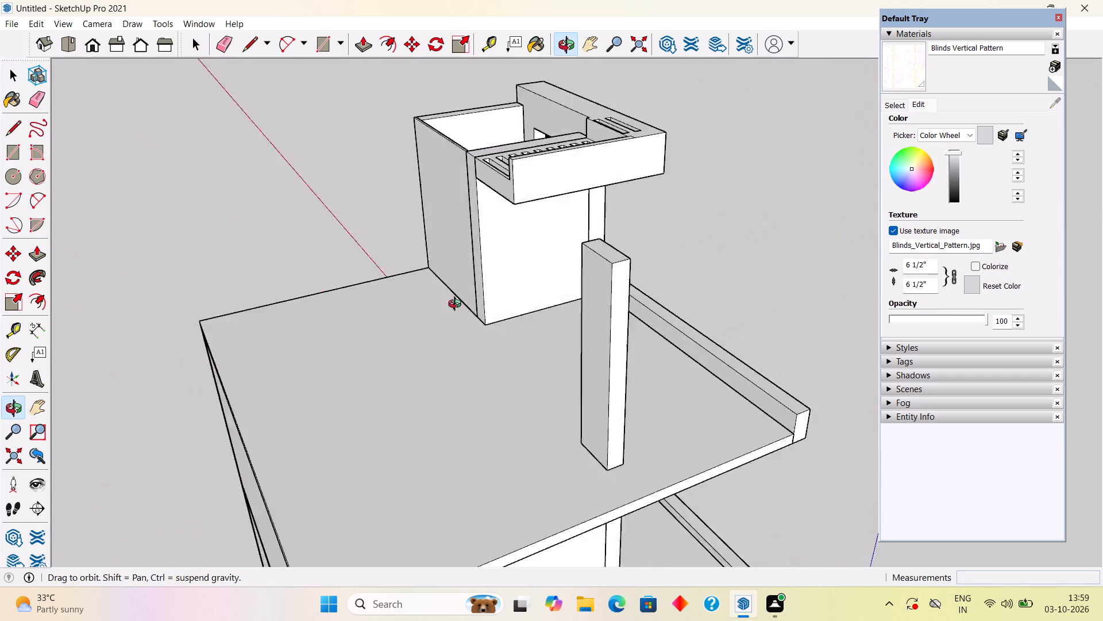
middle_drag(457, 305, 399, 300)
middle_drag(534, 283, 149, 266)
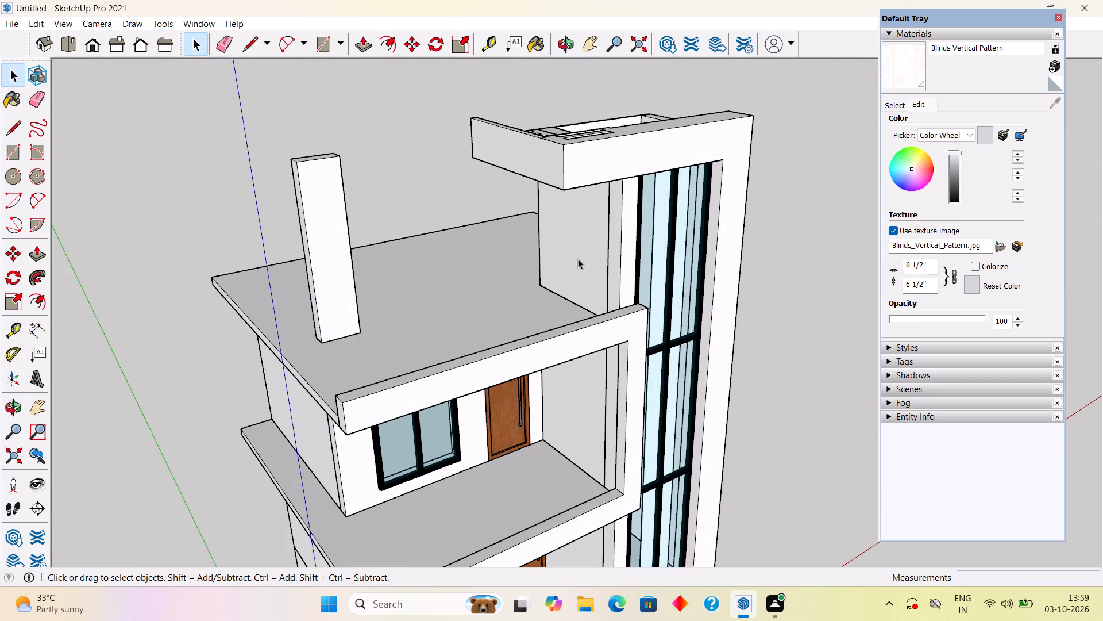
middle_drag(511, 232, 377, 252)
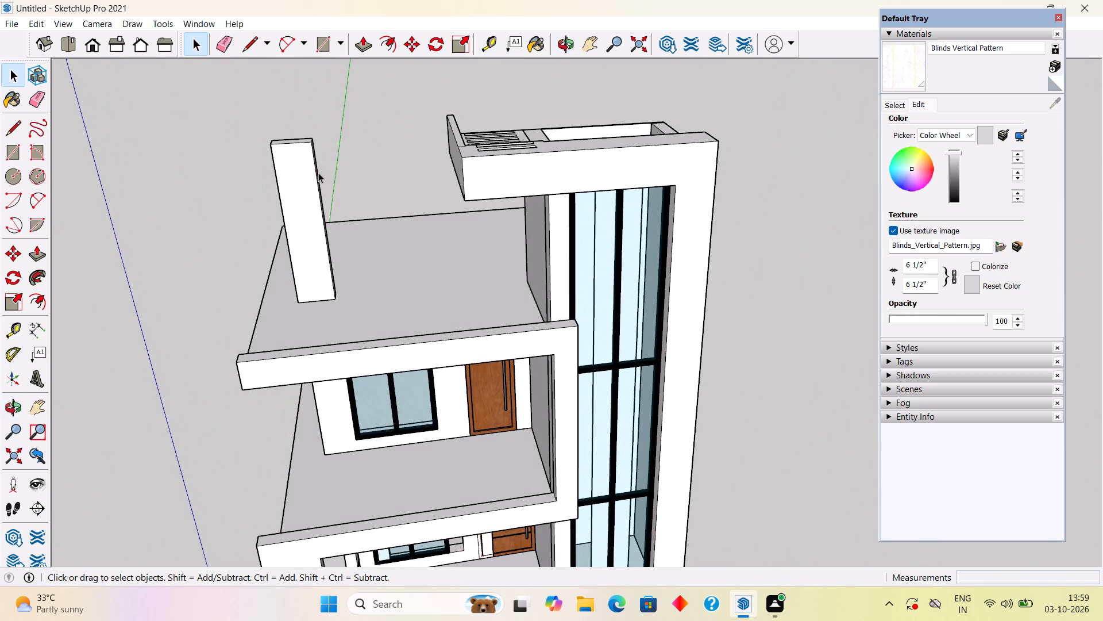
middle_drag(466, 155, 532, 174)
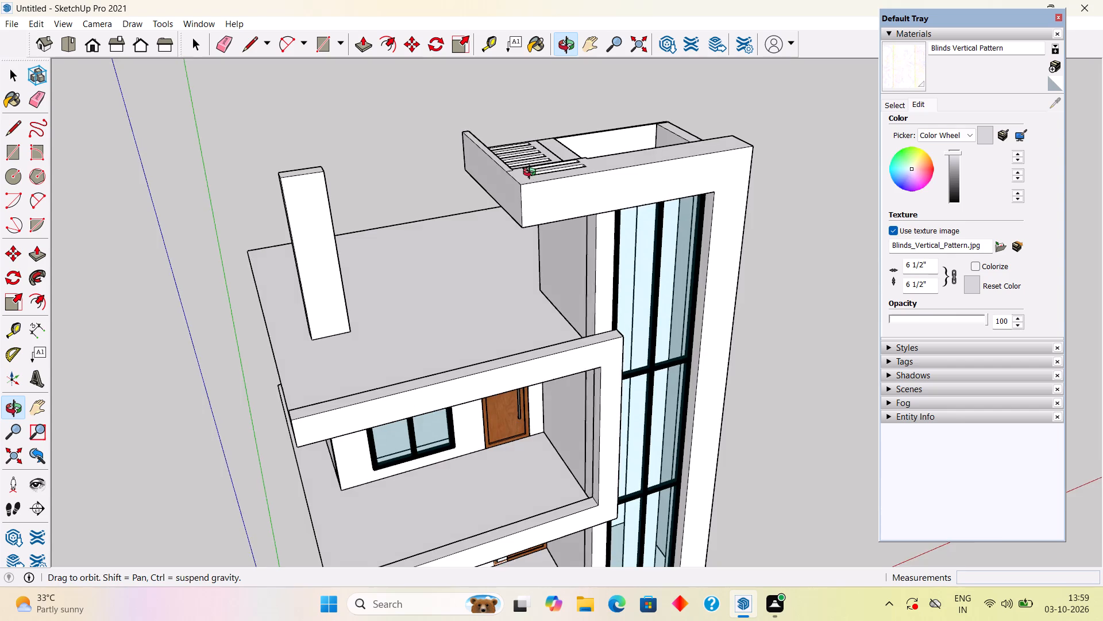
middle_drag(532, 174, 511, 167)
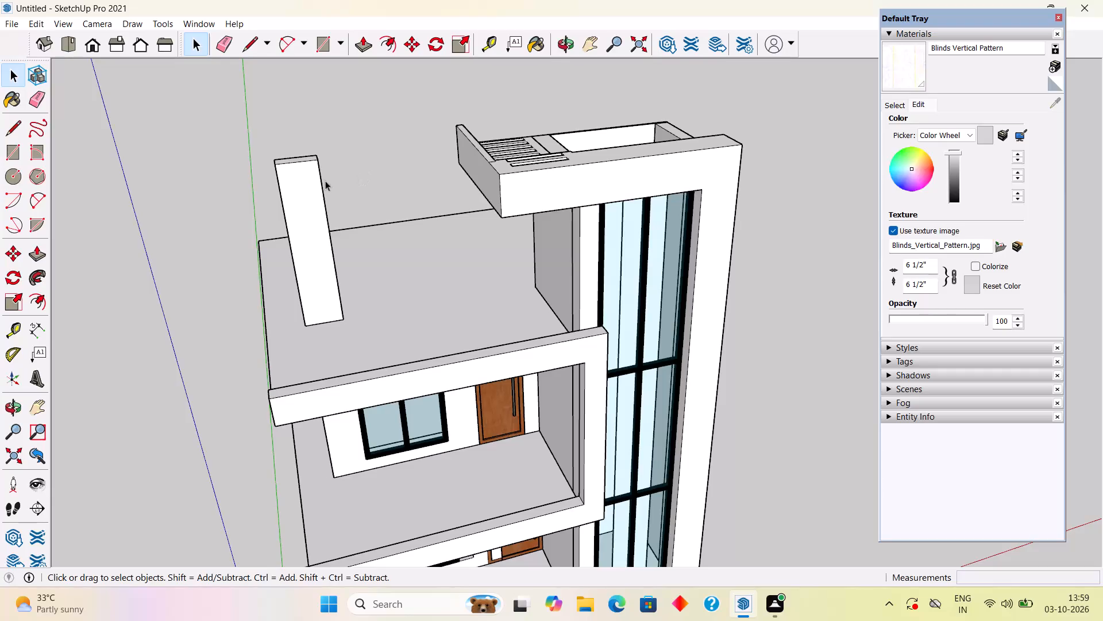
middle_drag(321, 192, 420, 270)
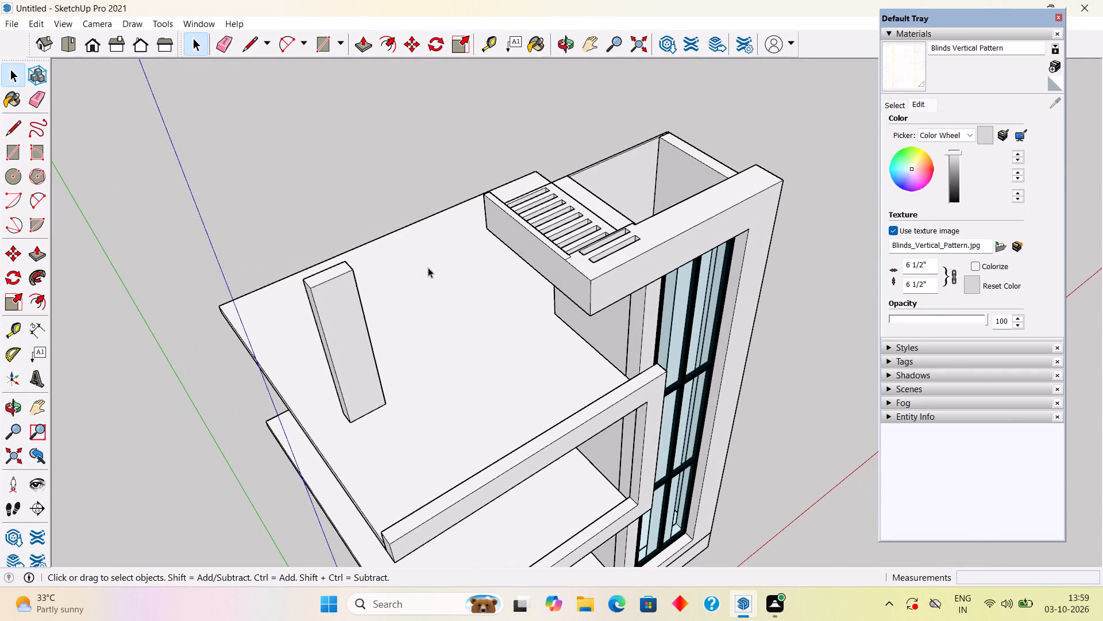
Extend the top of the free-standing roof column 1' upward to match the height of the top overhang's rim.
double_click(345, 333)
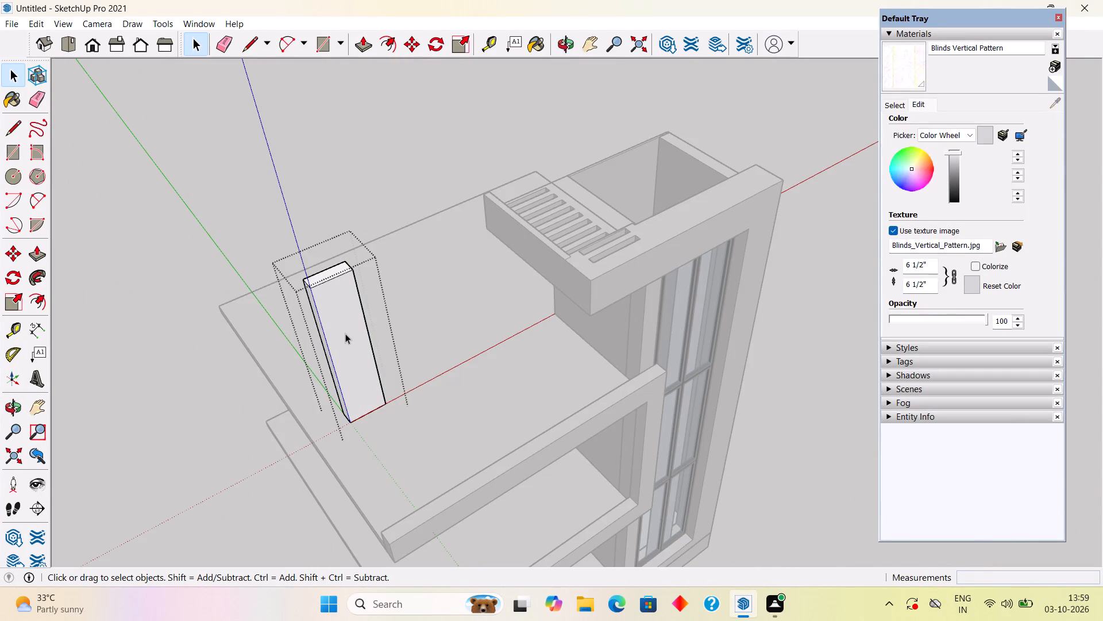
key(p)
click(323, 274)
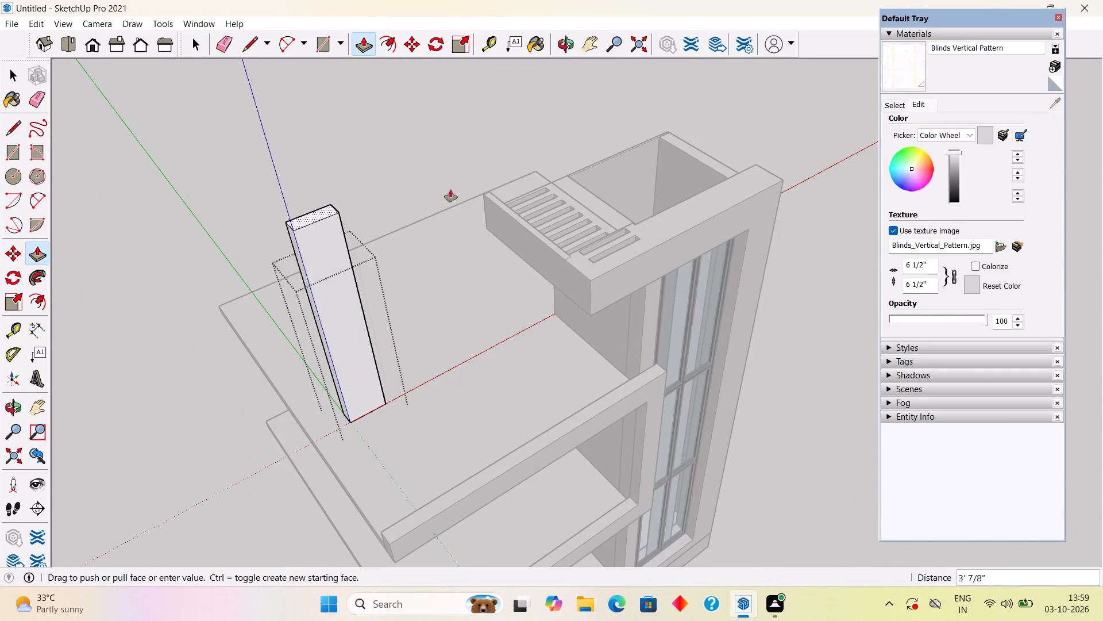
click(489, 190)
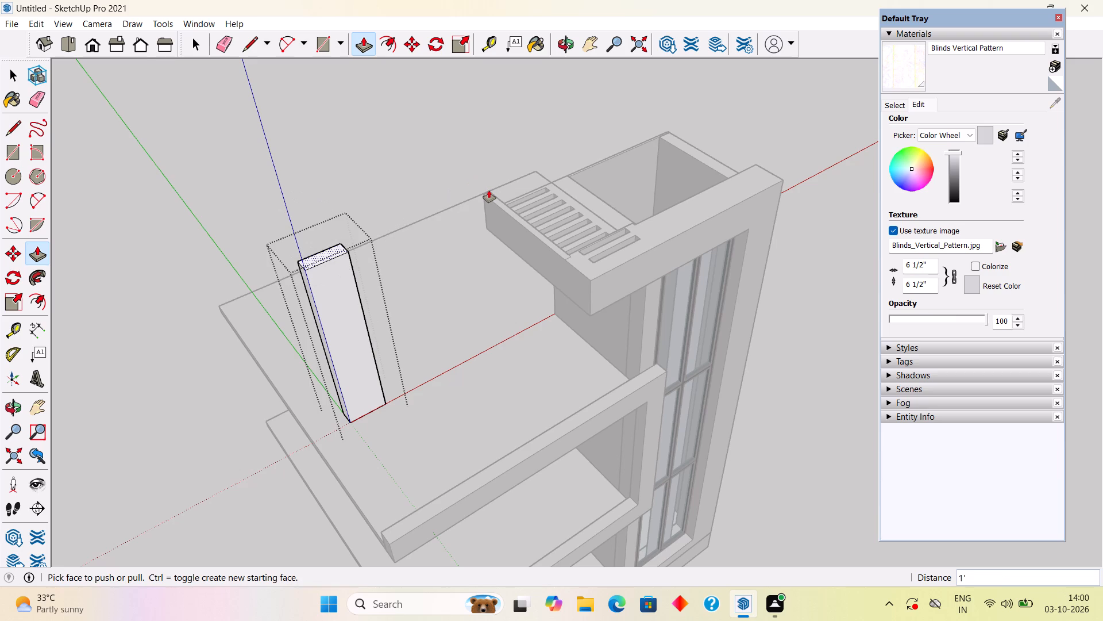
key(space)
click(461, 170)
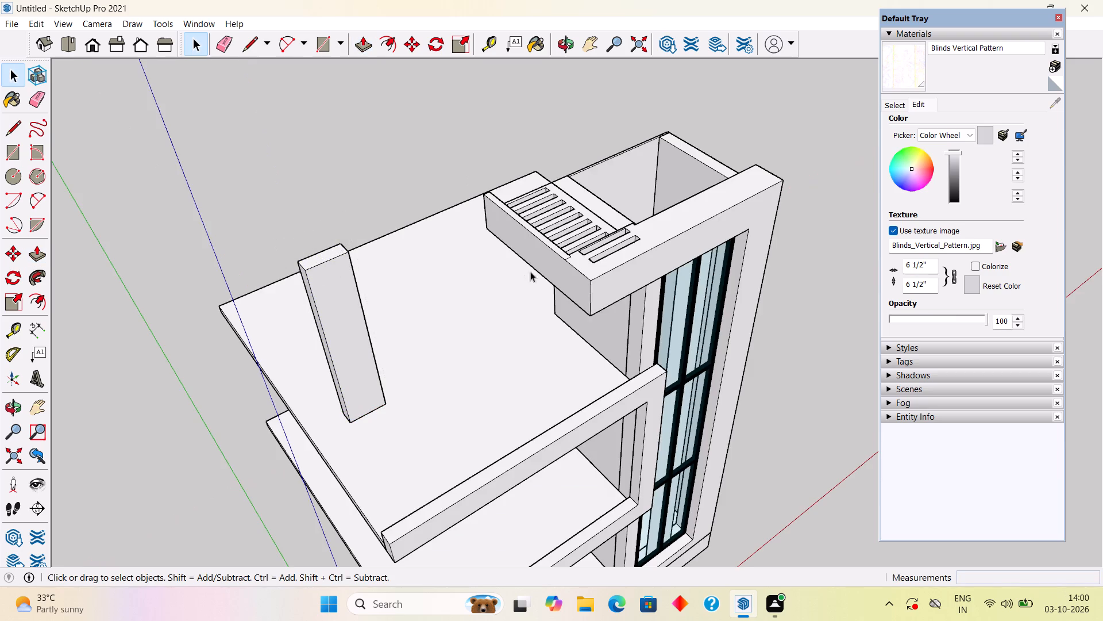
Measure the depth of the top overhang's outer side face, without placing a guide.
middle_drag(560, 247, 596, 182)
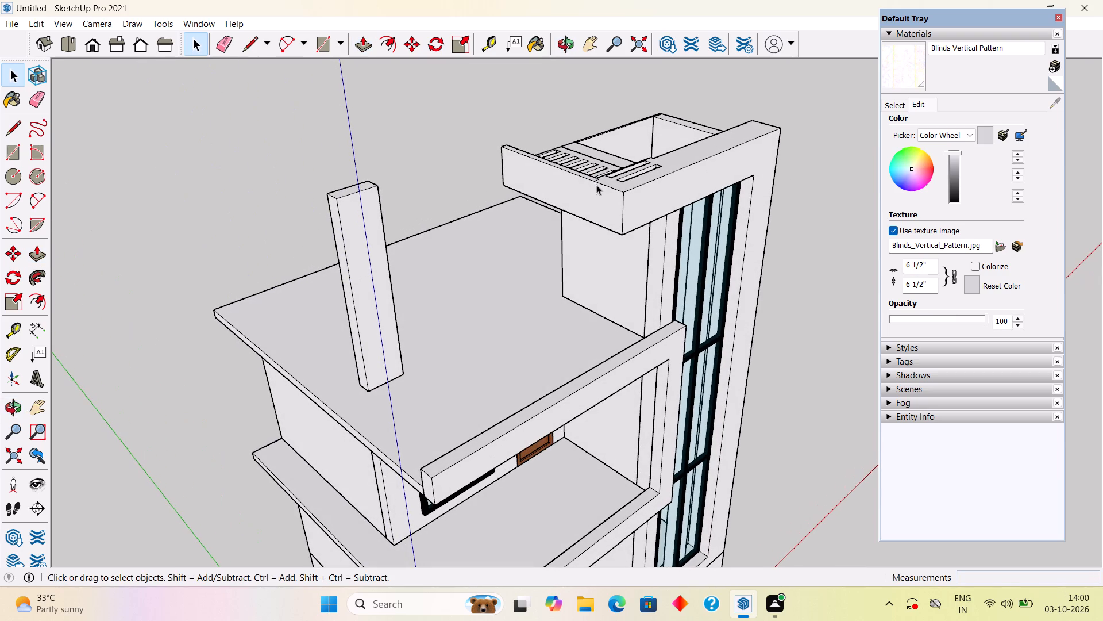
key(t)
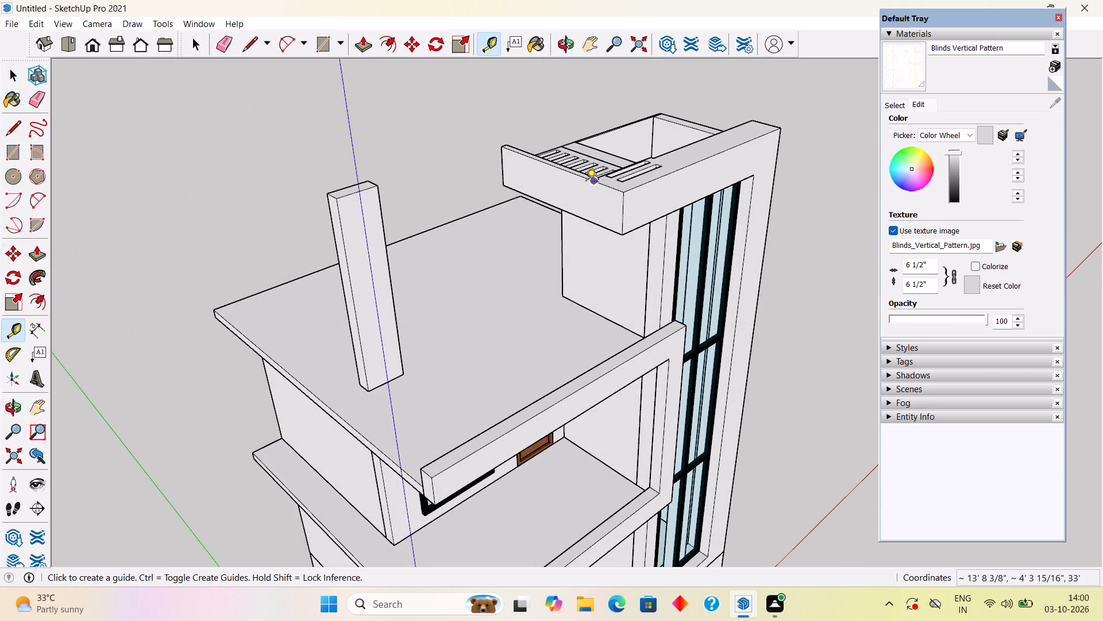
click(572, 178)
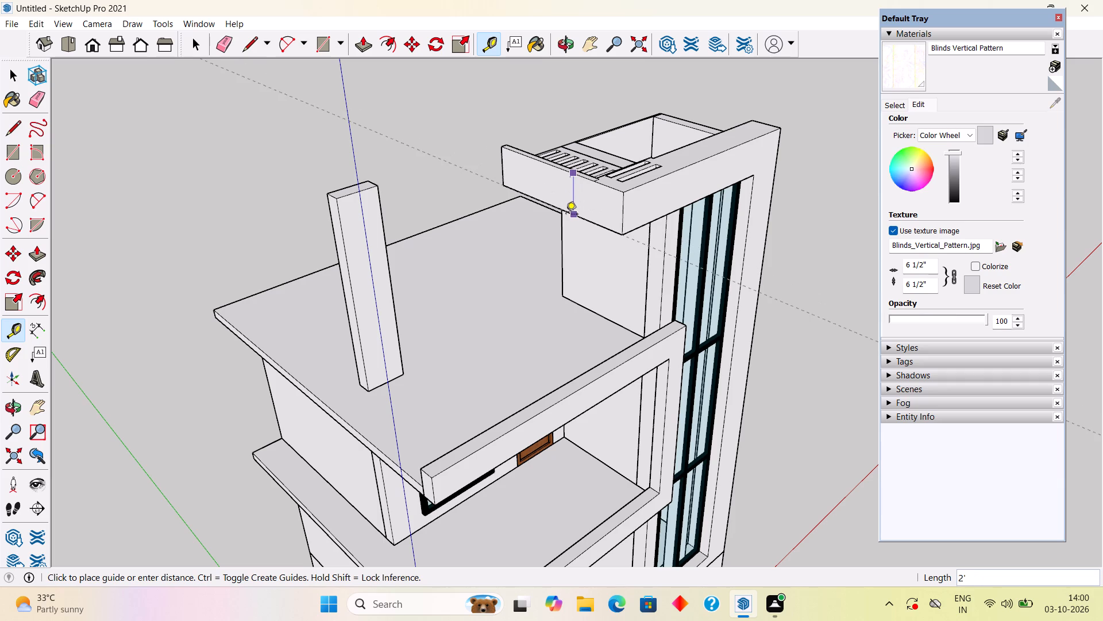
key(space)
Examine the whole house from above on the tower's outer side.
middle_drag(550, 196, 484, 208)
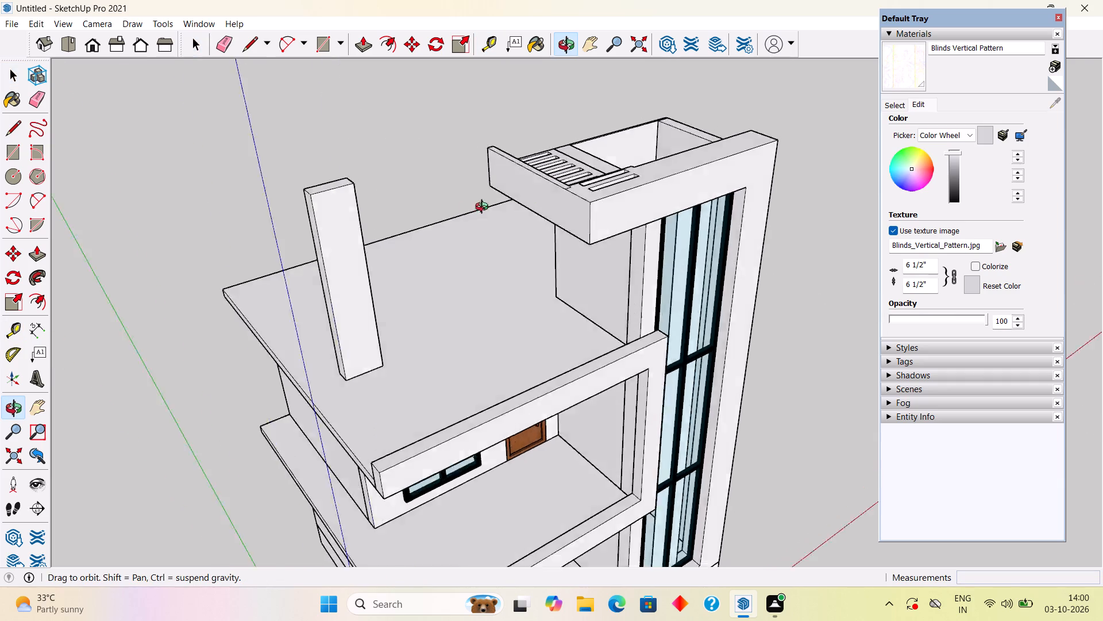
middle_drag(484, 208, 331, 225)
scroll(335, 224, down, 3)
middle_drag(897, 250, 642, 328)
middle_drag(644, 327, 382, 367)
scroll(396, 196, up, 4)
scroll(582, 217, down, 3)
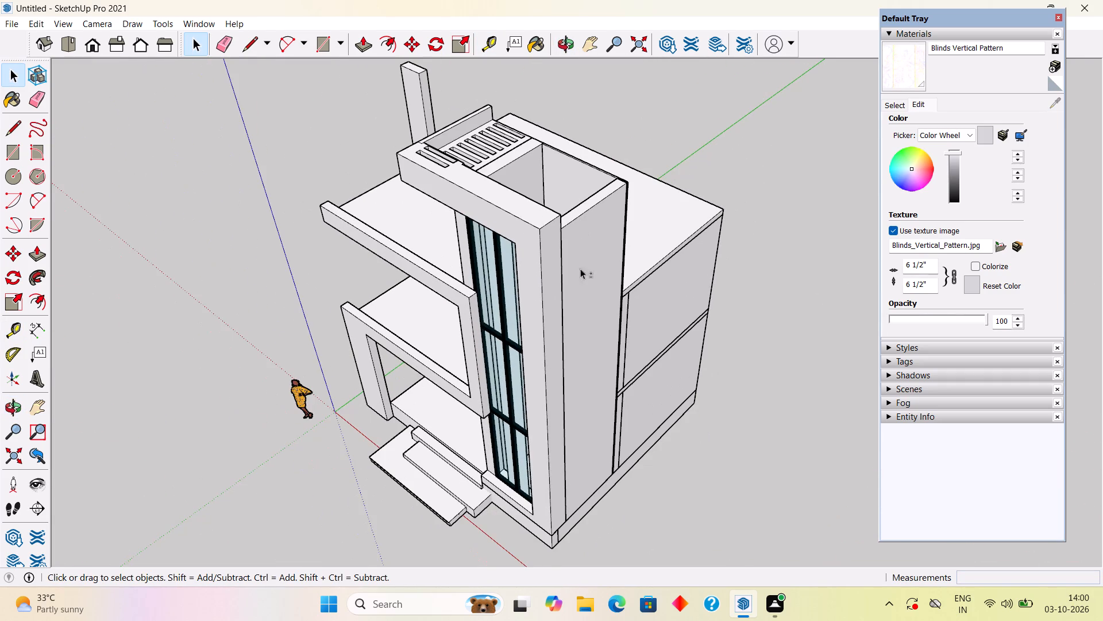
Place a guide 2' below the top edge of the free-standing roof column, on its face towards the tower.
shift+middle_drag(581, 301, 666, 394)
scroll(592, 178, up, 5)
scroll(472, 177, up, 4)
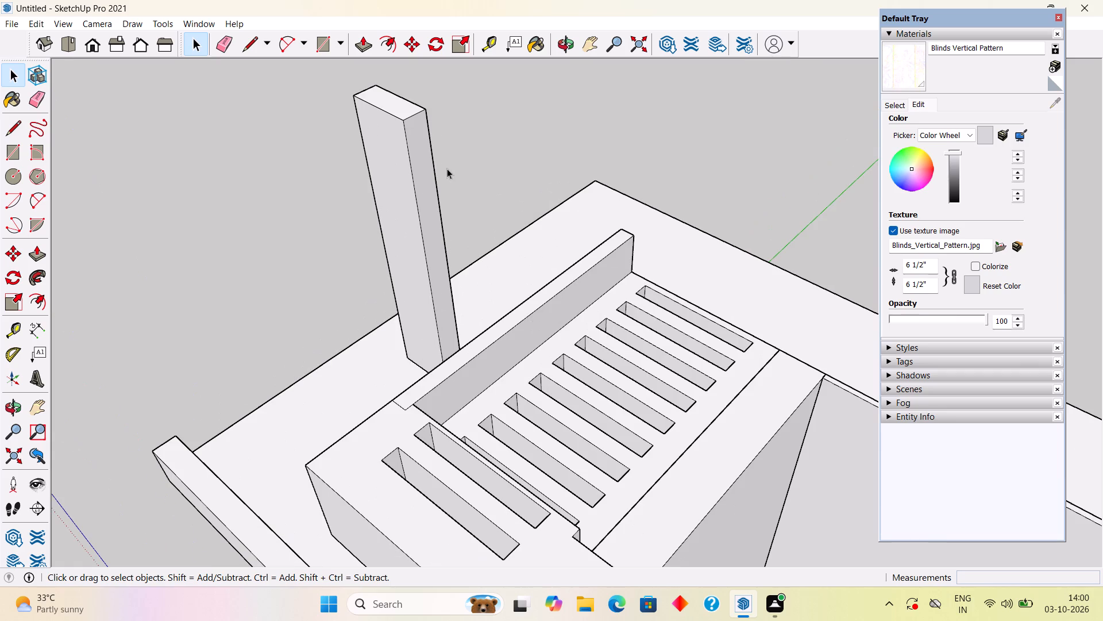
key(t)
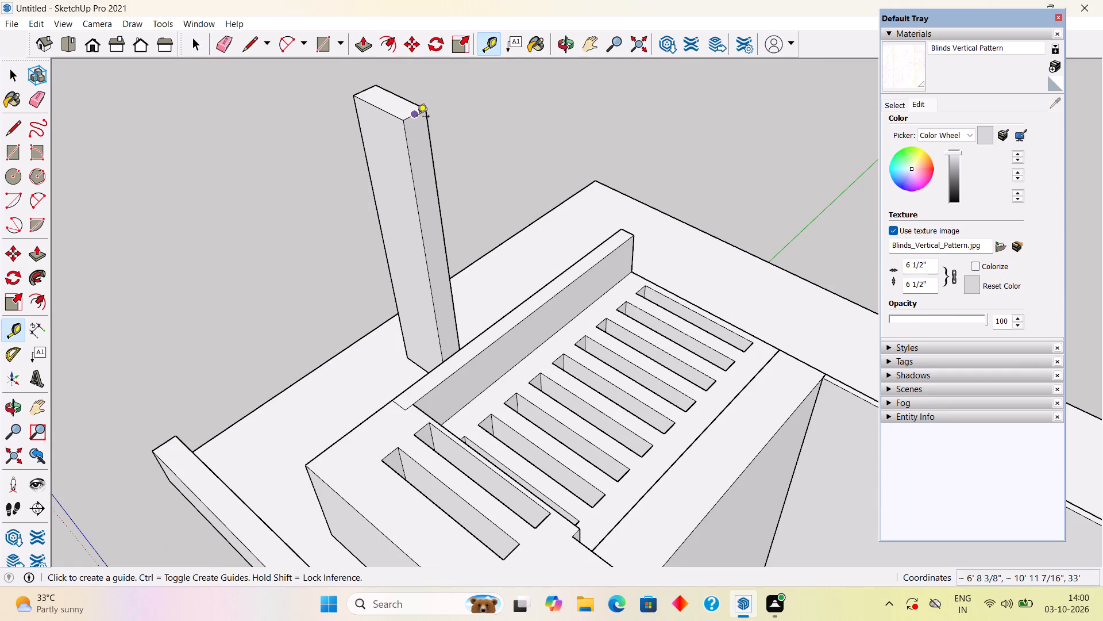
click(417, 117)
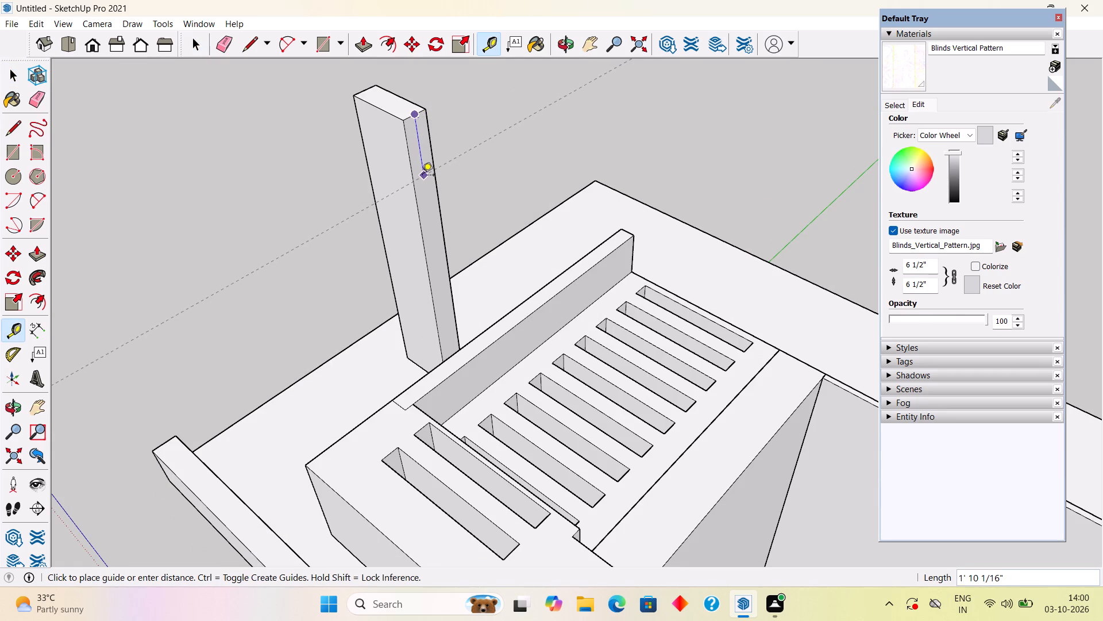
text(2')
key(Return)
Inside the roof column's group, draw a 9" line across the tower-side face along the 2' guide.
key(l)
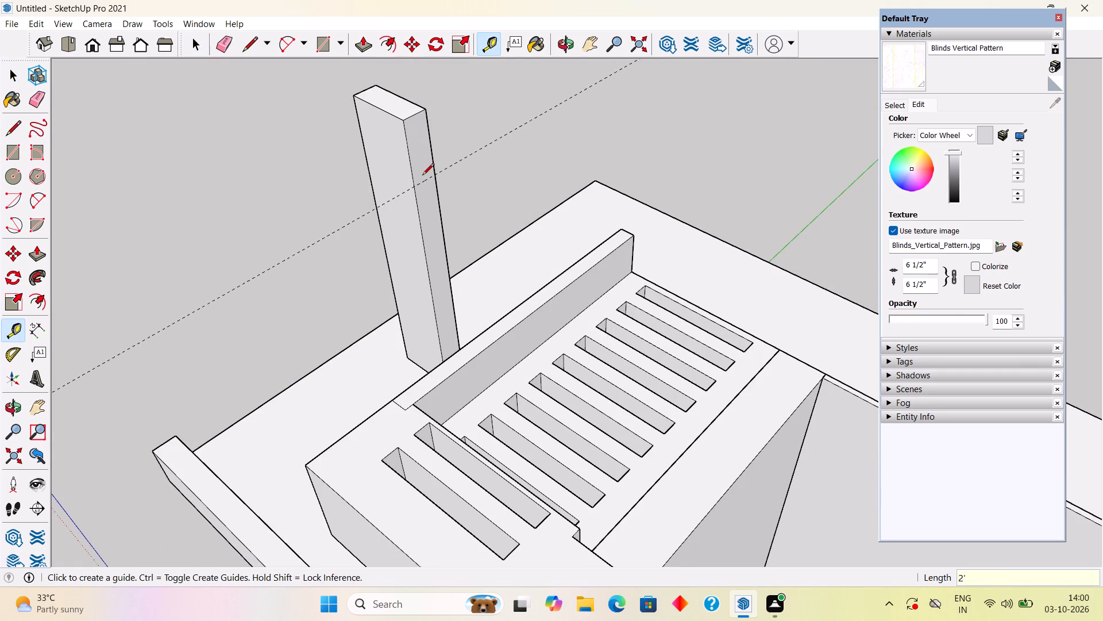
key(space)
double_click(422, 176)
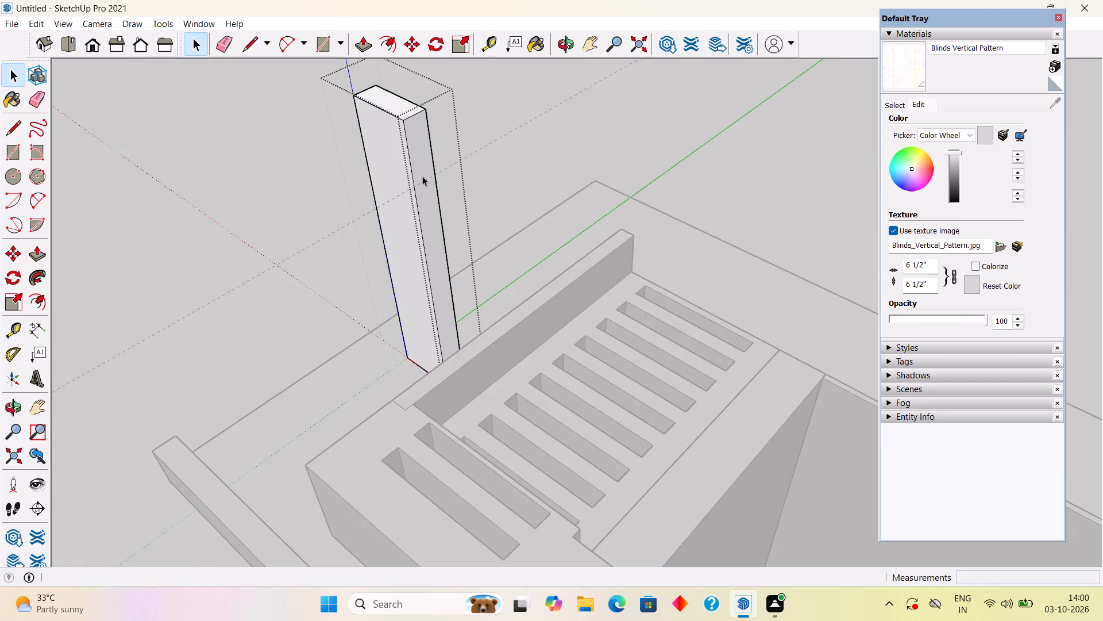
click(422, 176)
key(l)
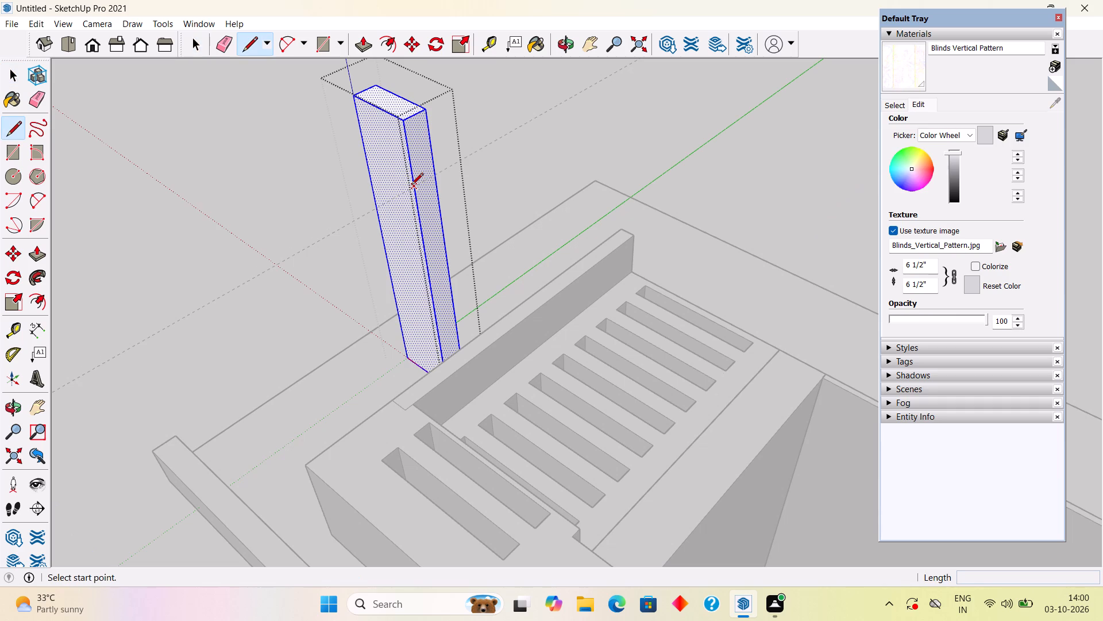
click(411, 186)
click(433, 179)
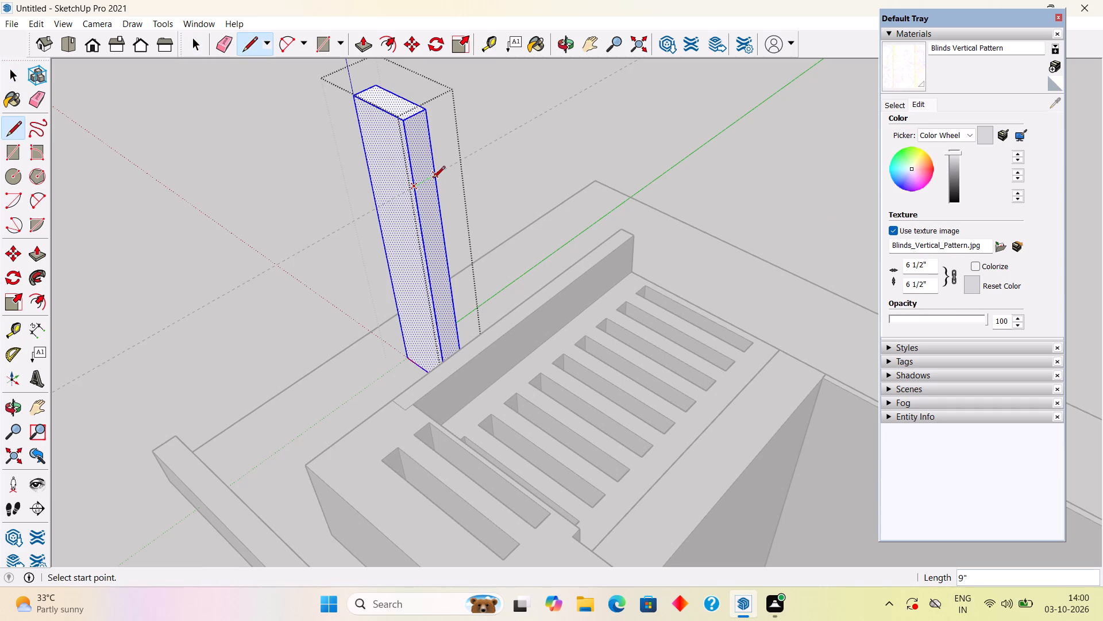
key(space)
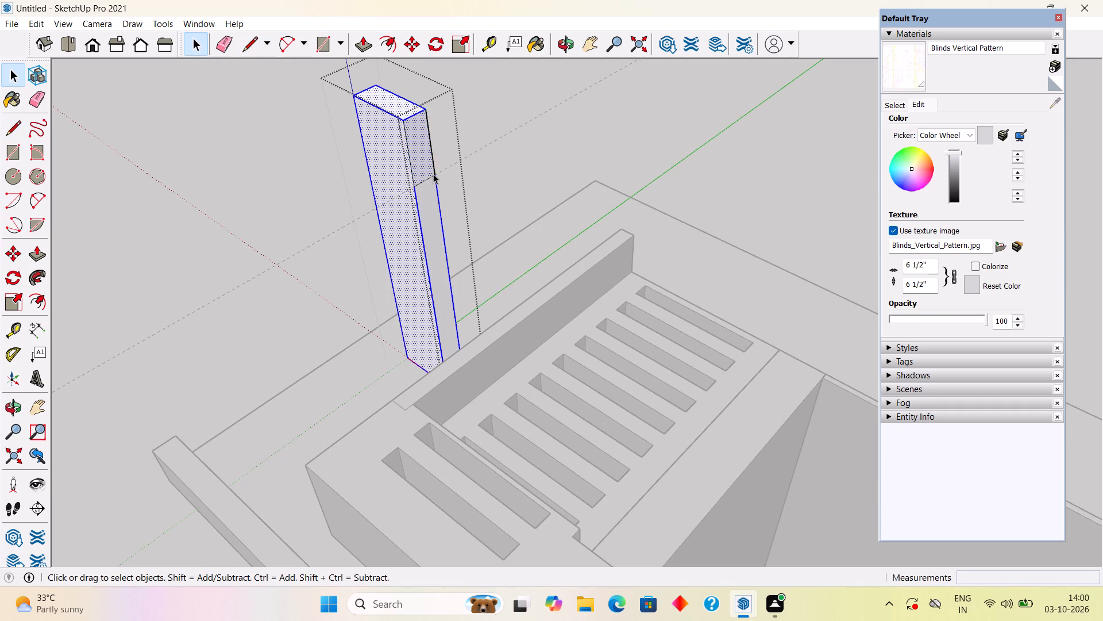
Push/Pull the upper 2' portion of the column's tower-side face 7' 4" to form a beam reaching the slatted overhang.
key(p)
click(427, 158)
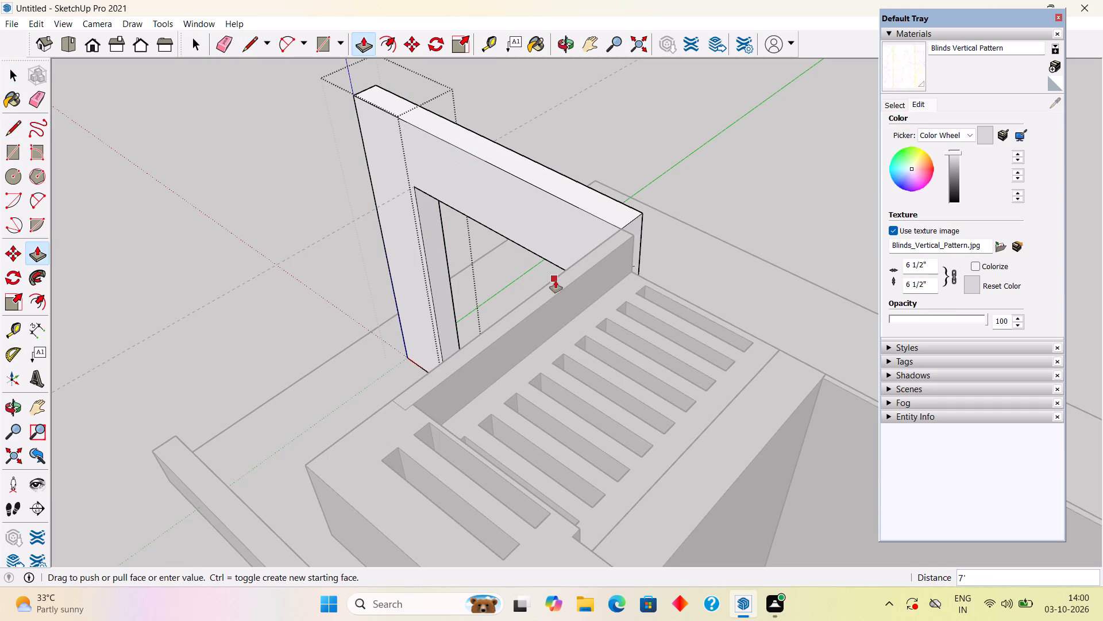
click(587, 280)
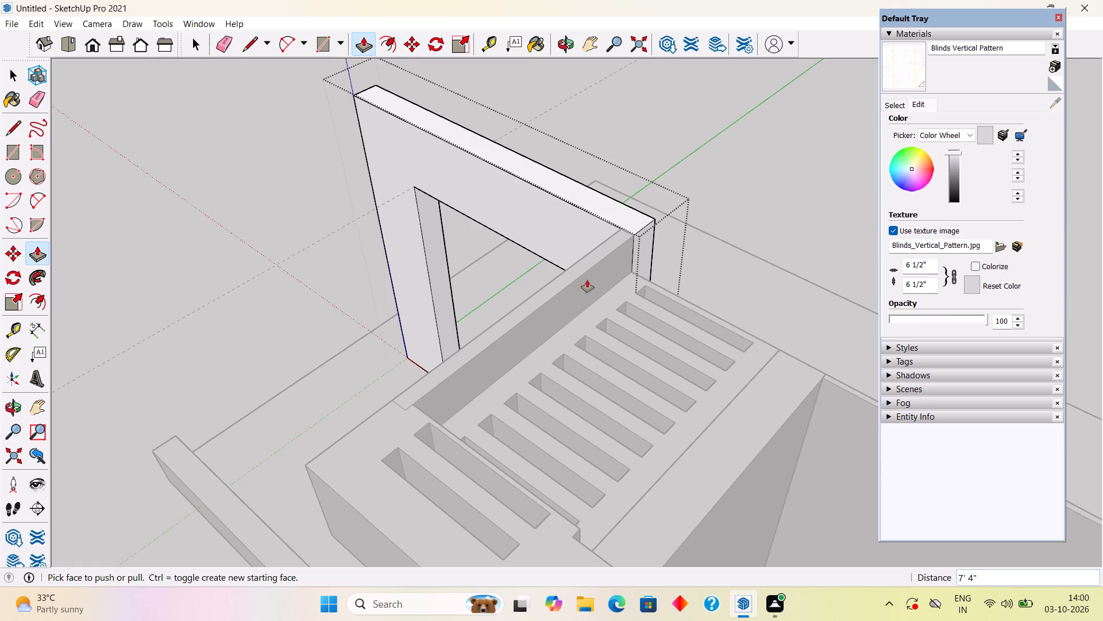
key(space)
middle_drag(497, 303, 588, 306)
scroll(587, 307, down, 7)
click(573, 190)
Examine the roof column and its new beam from the front, side and rear of the house.
middle_drag(554, 405, 566, 398)
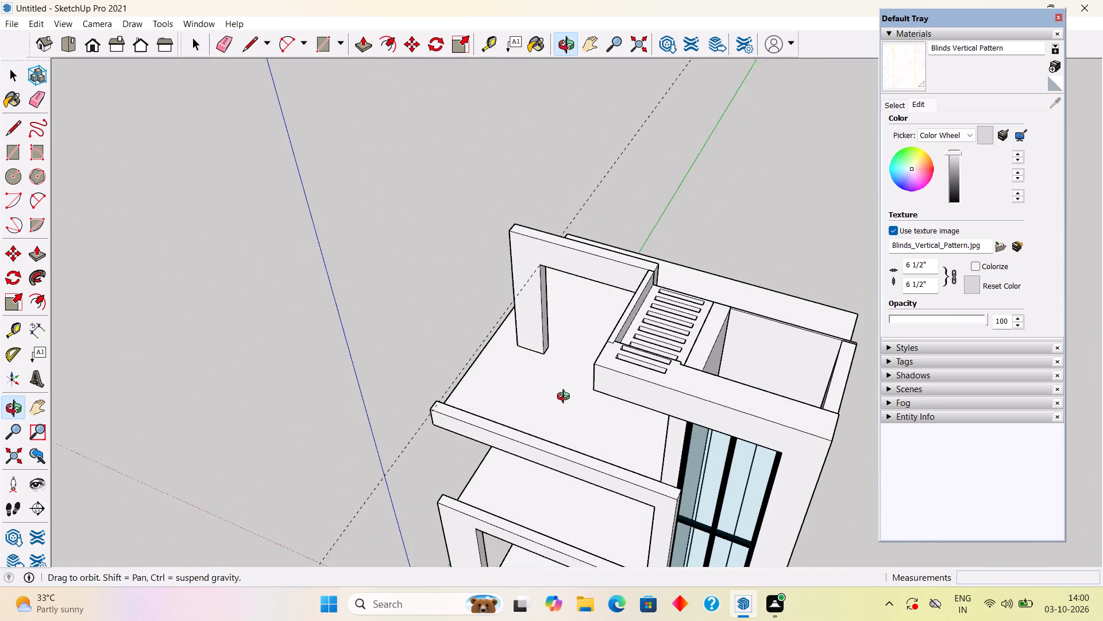
middle_drag(566, 398, 614, 260)
scroll(537, 325, down, 1)
middle_drag(534, 382, 832, 454)
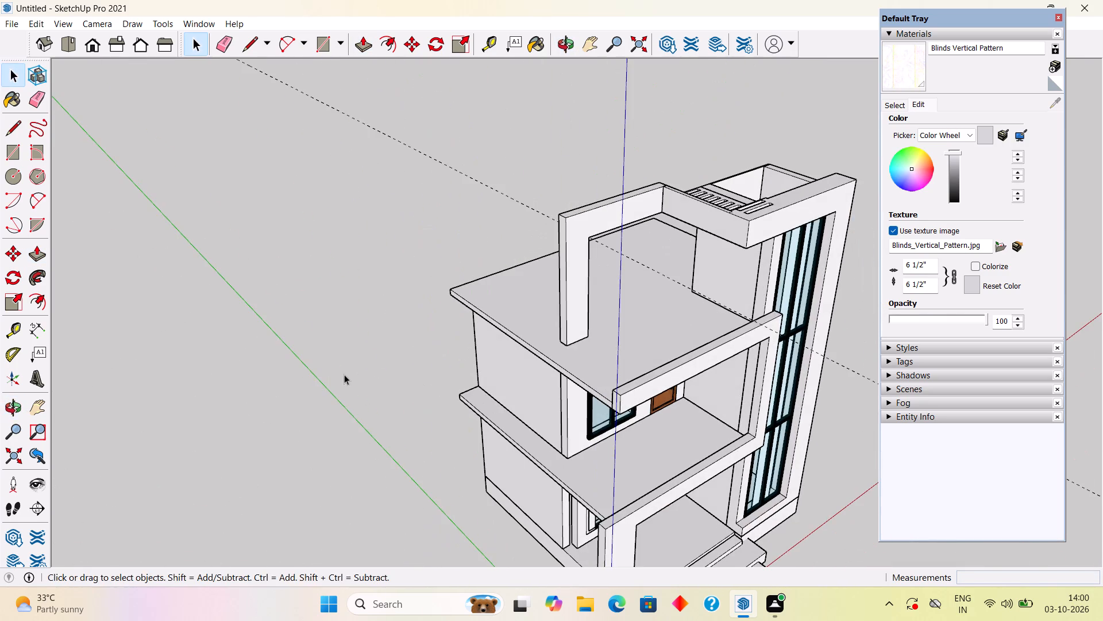
middle_drag(360, 378, 815, 389)
middle_drag(570, 351, 578, 424)
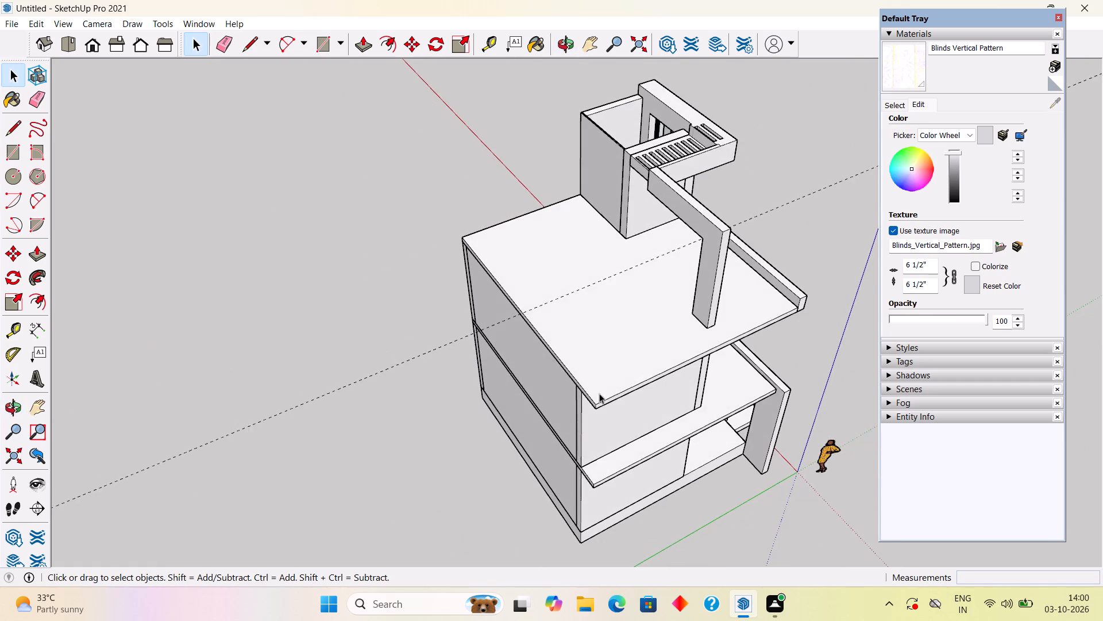
scroll(611, 373, up, 4)
scroll(631, 369, down, 2)
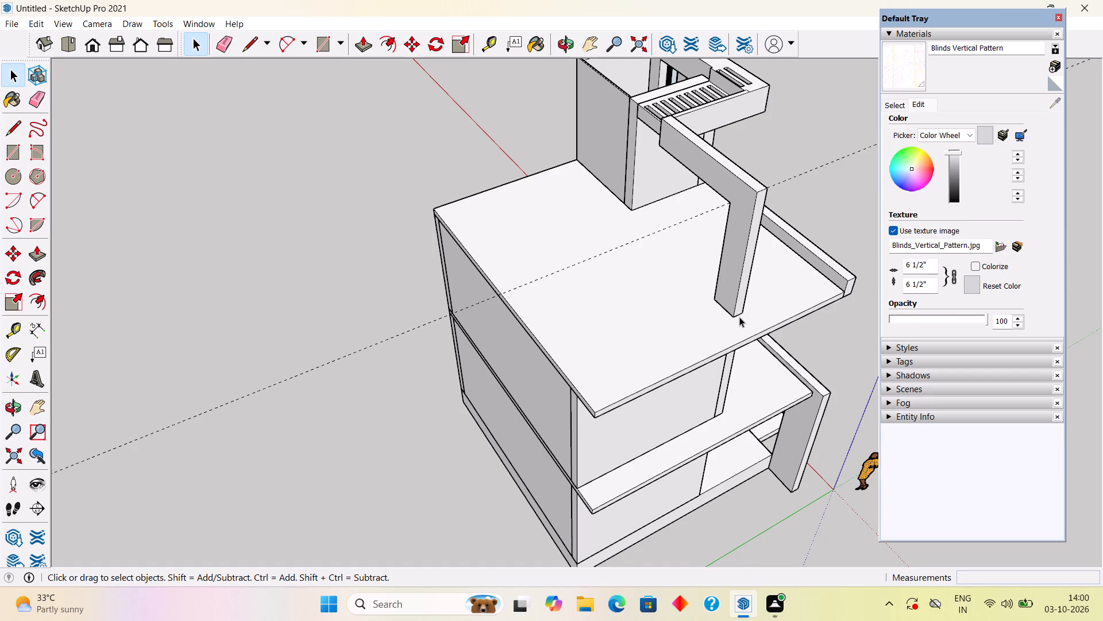
Inside the roof frame's group, extrude its L-shaped rear face 8' towards the back of the house.
scroll(740, 316, up, 1)
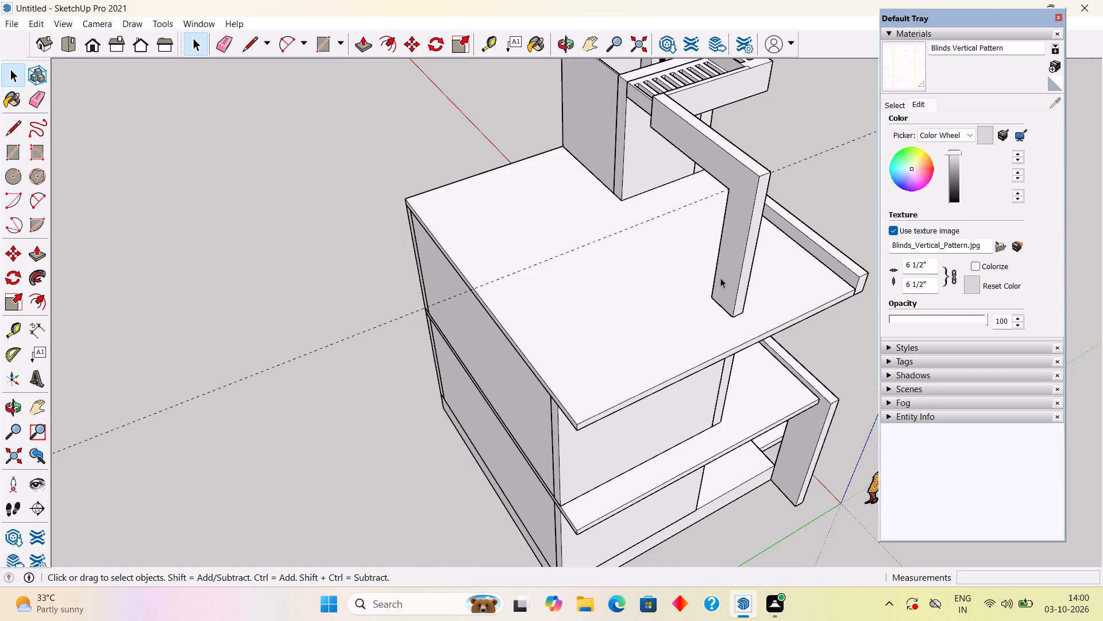
click(720, 278)
triple_click(720, 278)
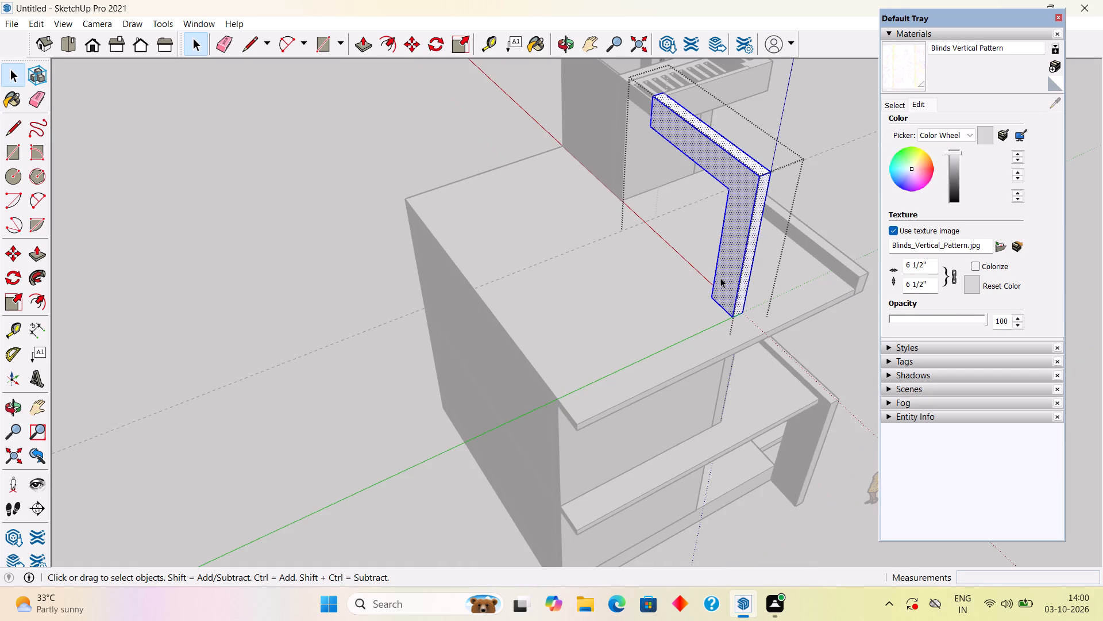
key(p)
click(724, 265)
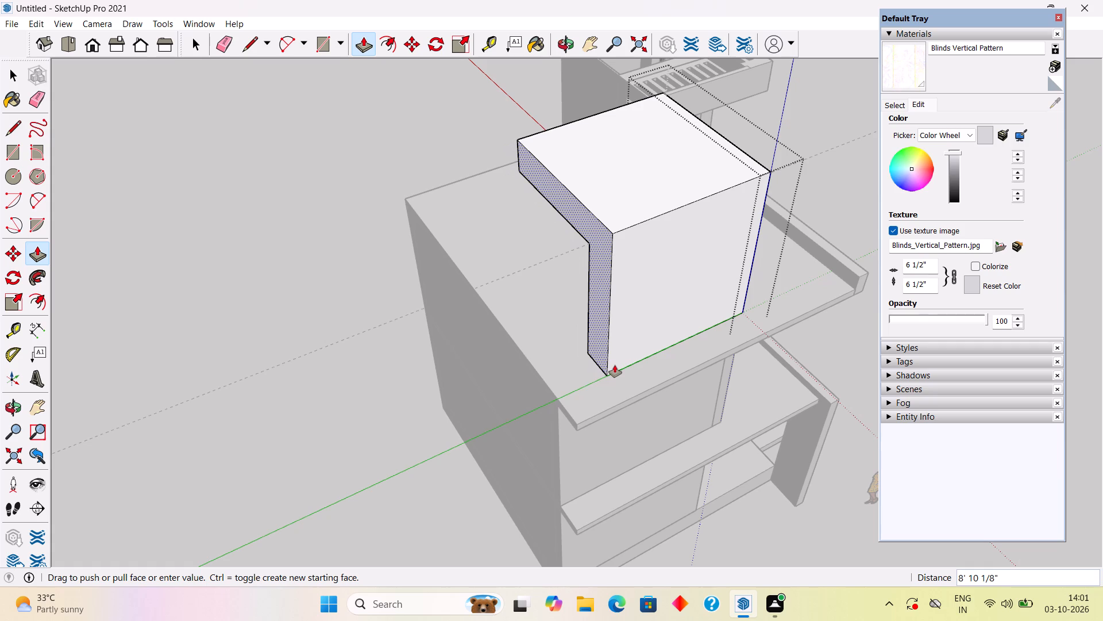
text(8')
key(Return)
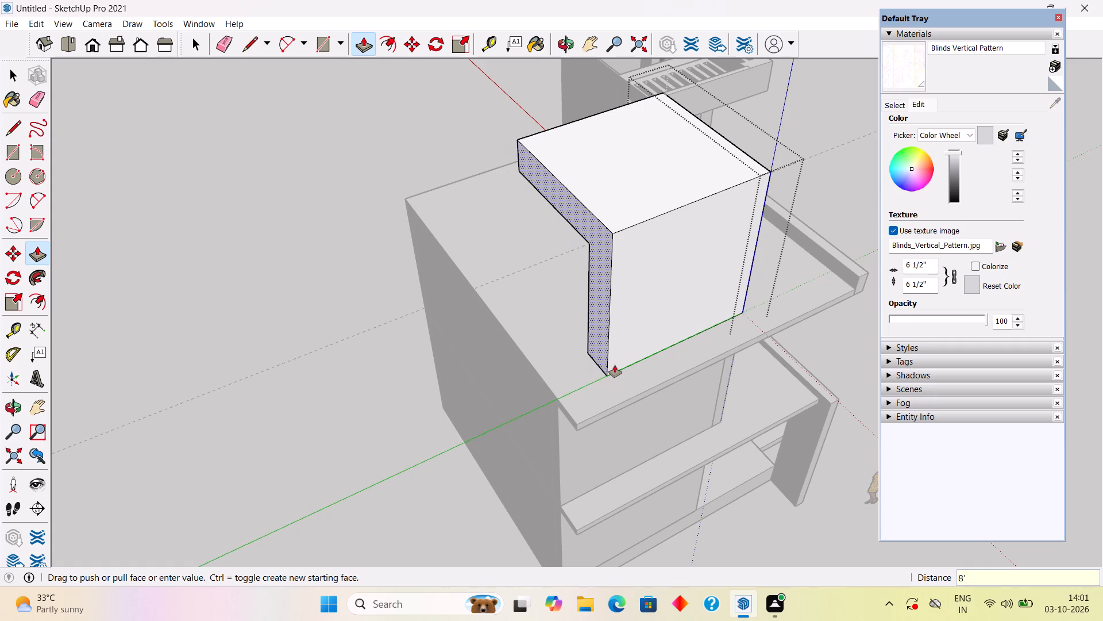
key(space)
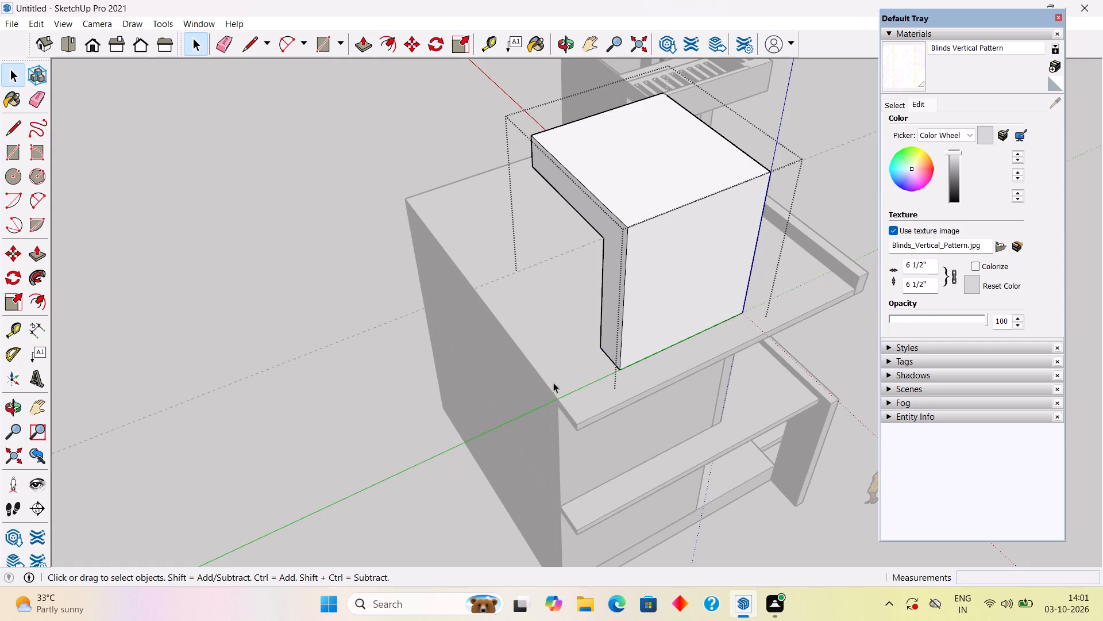
Leave the roof frame's group and examine the deepened frame against the house from the sides and front.
scroll(638, 377, down, 4)
middle_drag(659, 367, 538, 278)
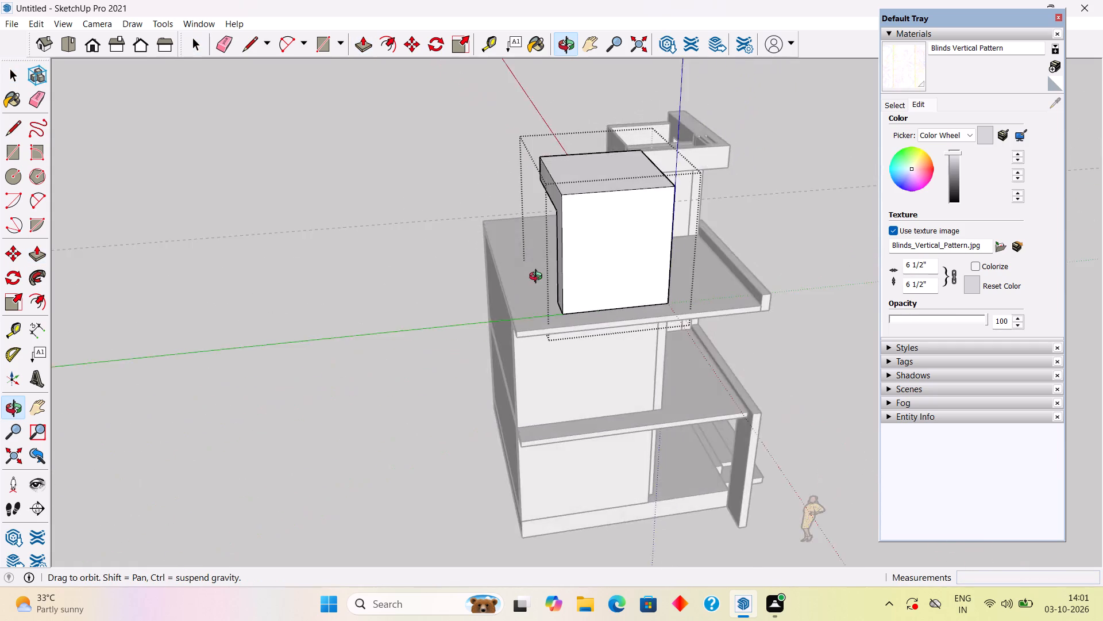
middle_drag(538, 278, 499, 286)
middle_drag(632, 289, 406, 370)
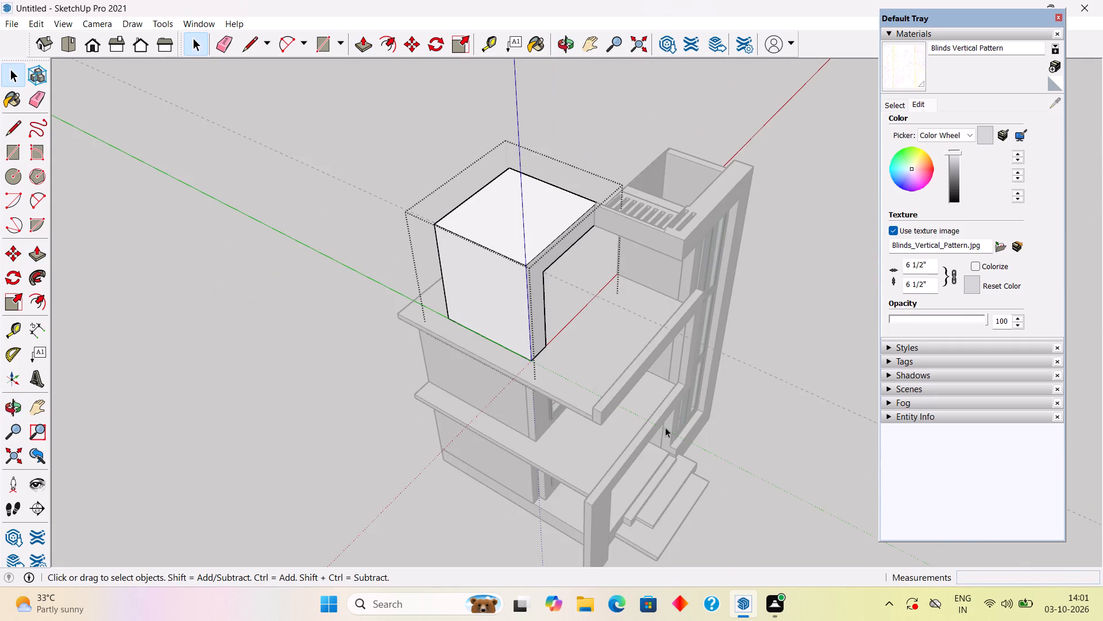
middle_drag(733, 521, 1046, 504)
middle_drag(746, 435, 437, 320)
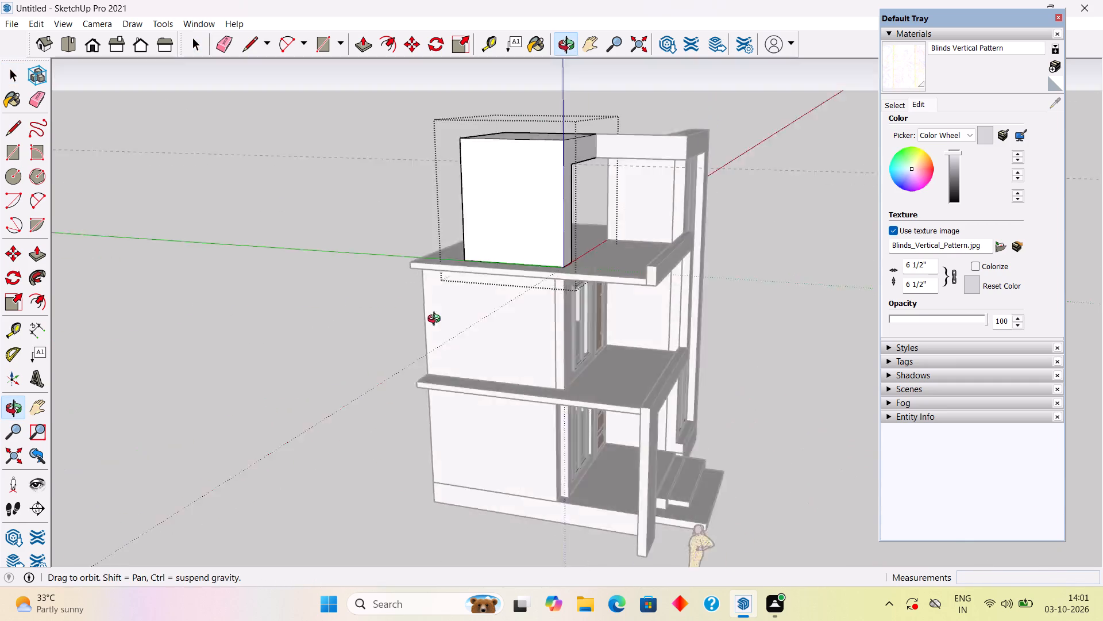
middle_drag(437, 320, 259, 260)
middle_drag(523, 297, 328, 286)
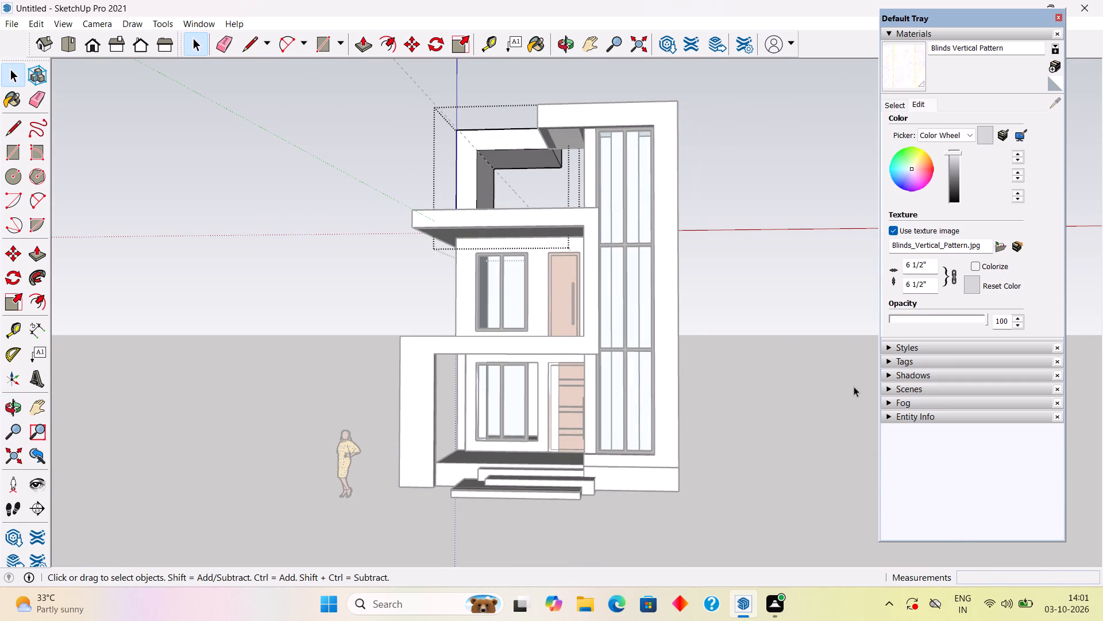
click(801, 371)
middle_drag(626, 368, 720, 354)
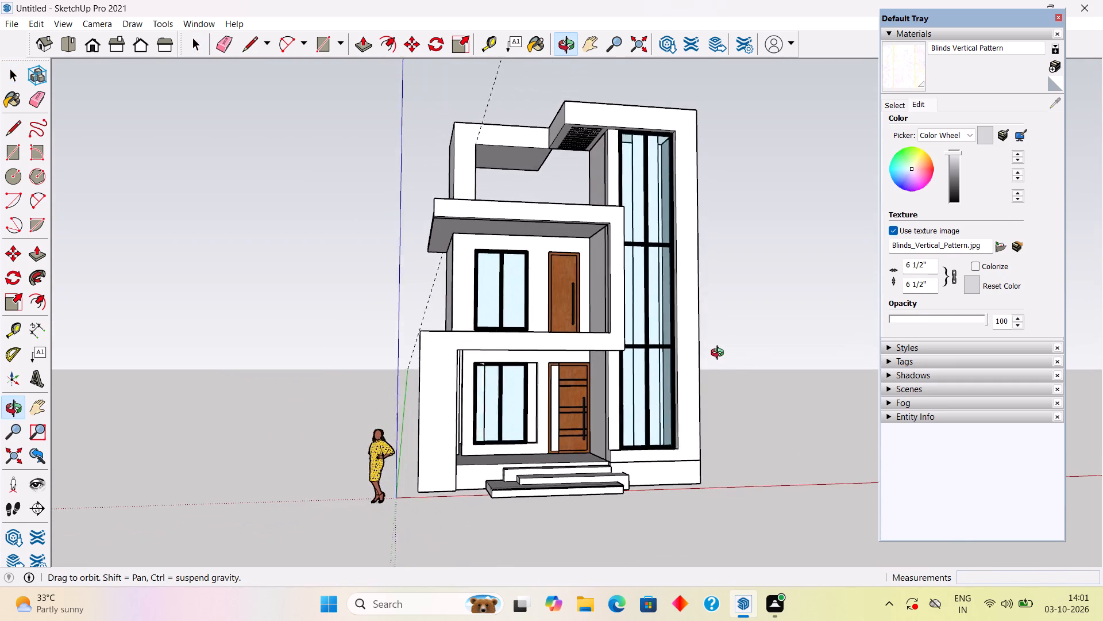
middle_drag(720, 354, 695, 414)
scroll(695, 416, down, 2)
middle_drag(616, 228, 597, 189)
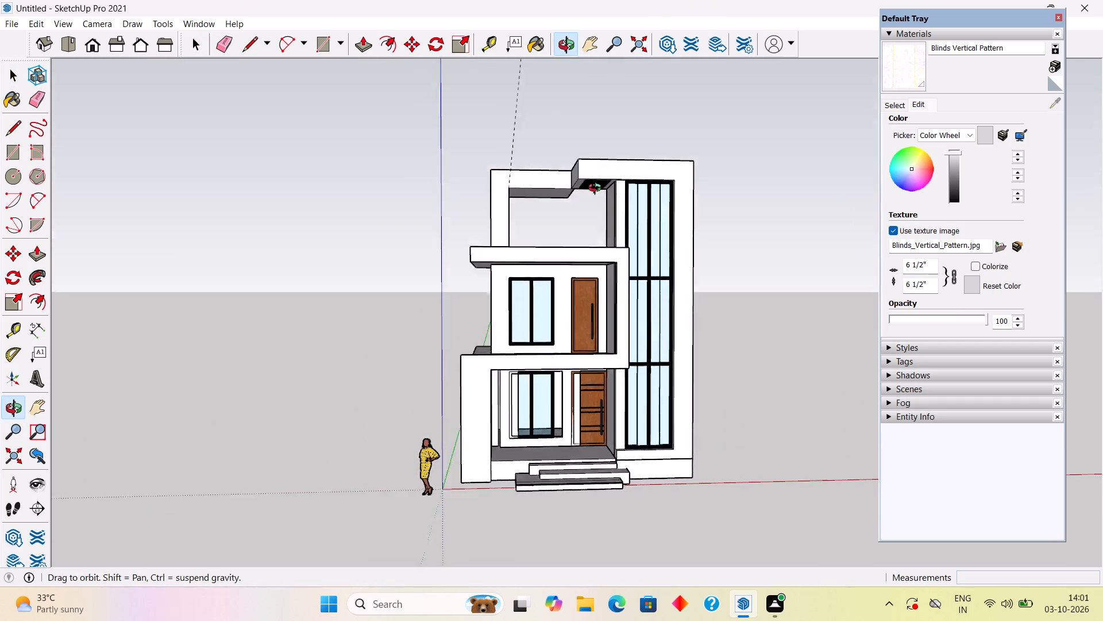
middle_drag(597, 189, 547, 144)
Hide everything except the L-shaped roof frame by inverting the selection.
scroll(543, 212, up, 11)
middle_drag(561, 166, 568, 127)
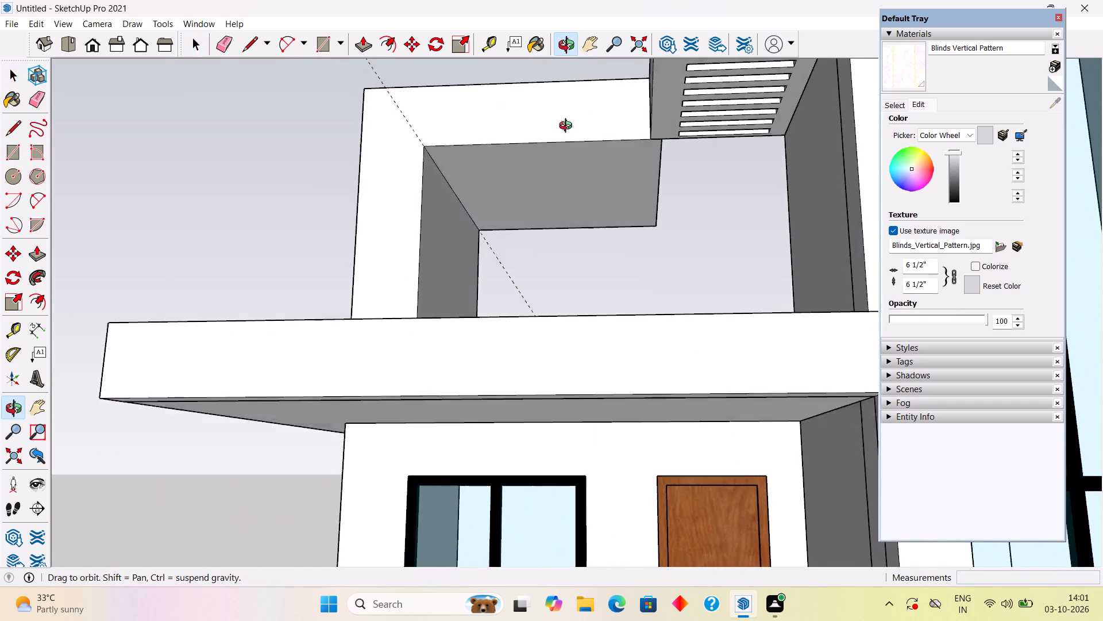
middle_drag(568, 127, 574, 145)
scroll(574, 145, up, 3)
click(566, 151)
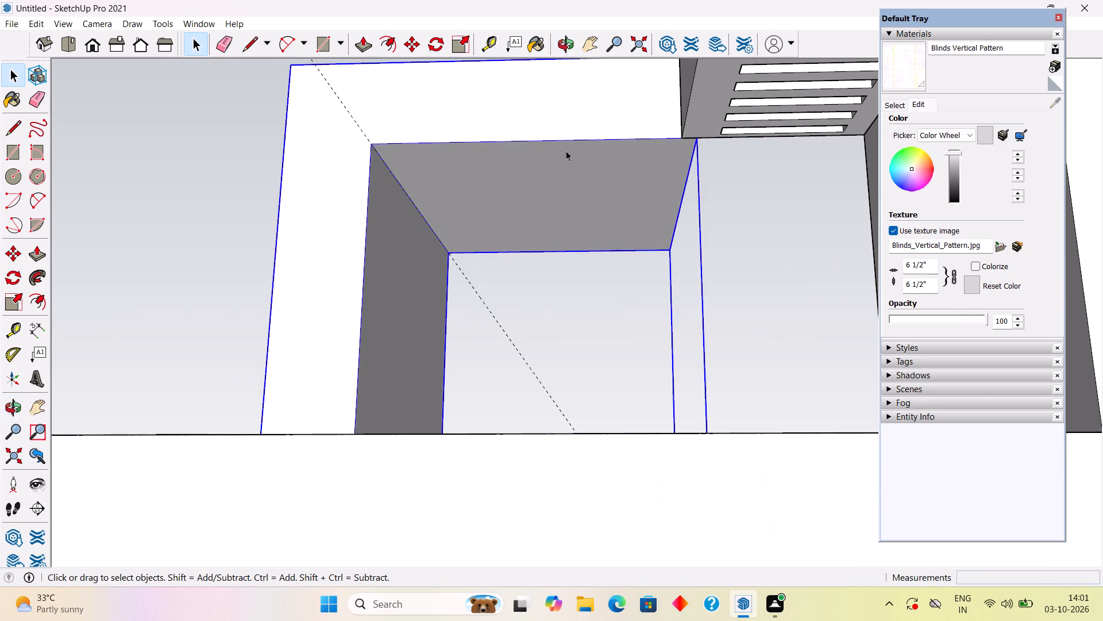
right_click(566, 151)
click(609, 229)
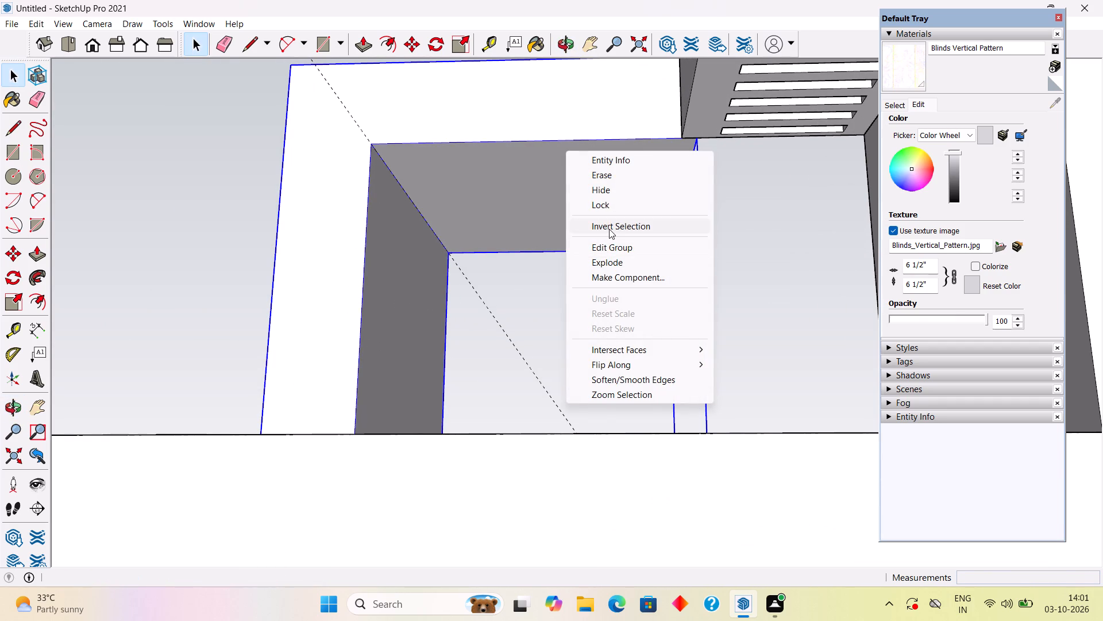
right_click(778, 497)
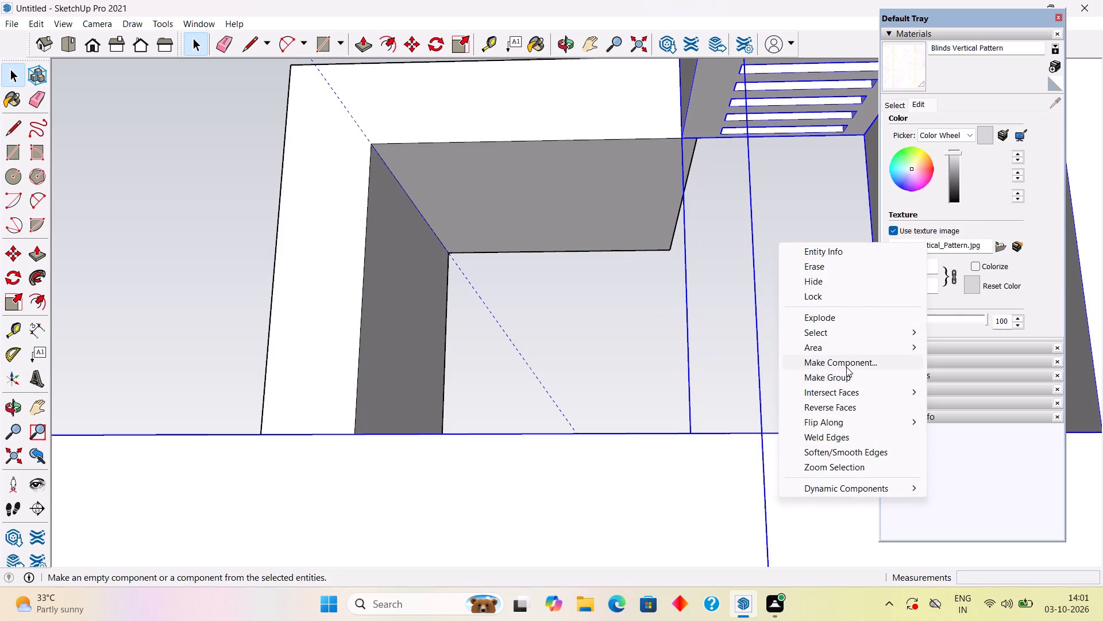
click(841, 285)
Place a guide 4' in from the front edge on the underside of the roof frame's top slab.
scroll(689, 324, down, 1)
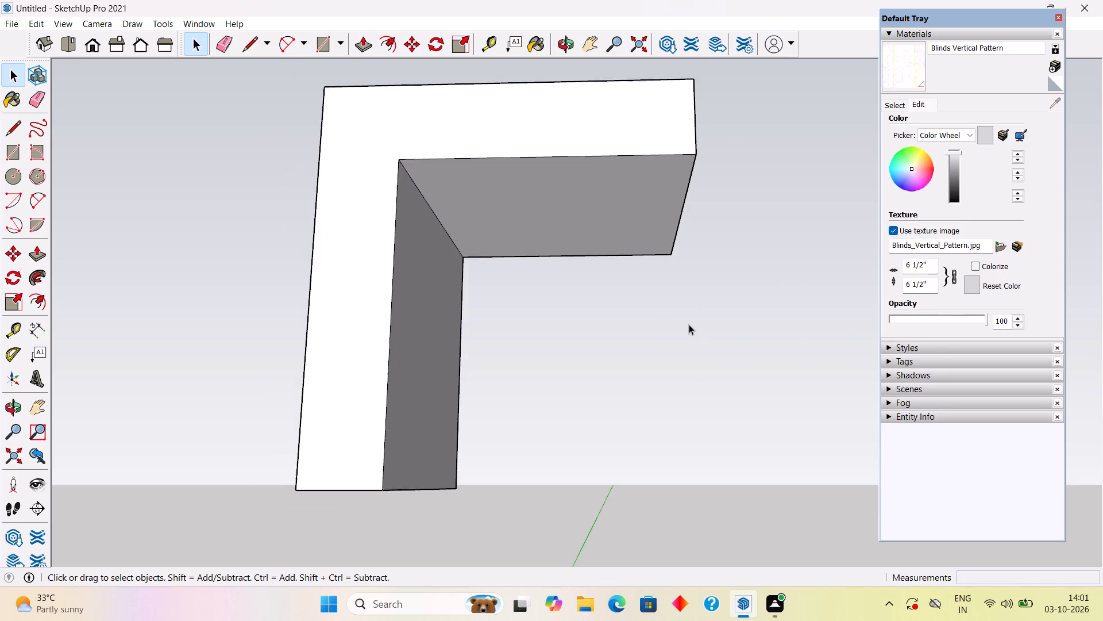
scroll(689, 324, down, 3)
middle_drag(627, 233, 634, 166)
scroll(633, 171, up, 3)
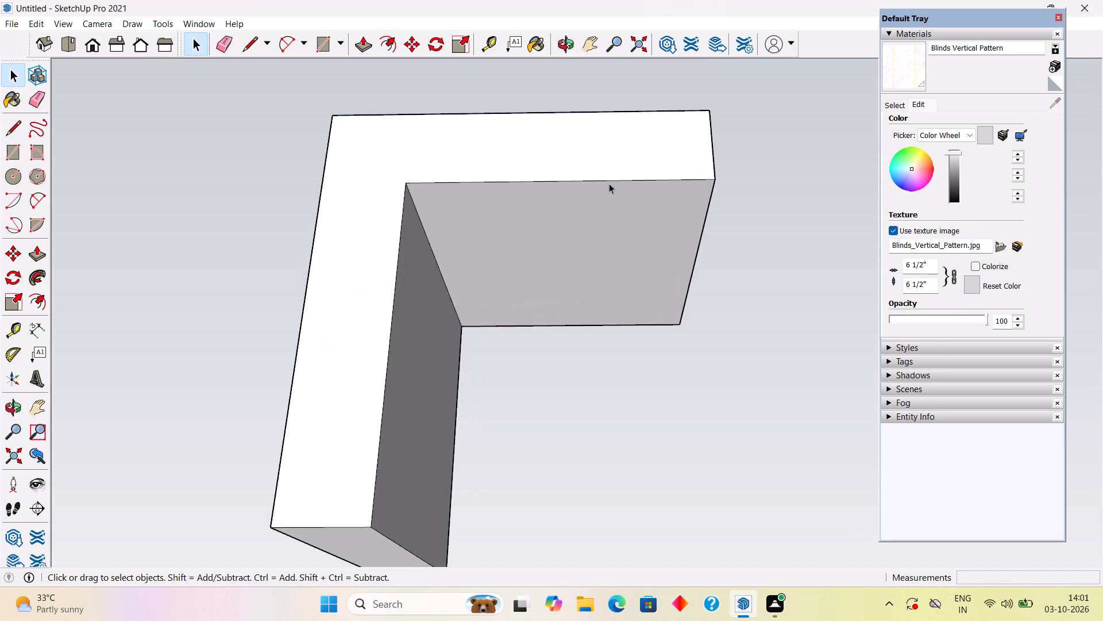
middle_drag(655, 250, 658, 150)
scroll(655, 159, up, 5)
middle_drag(659, 163, 670, 140)
middle_drag(678, 145, 697, 120)
key(t)
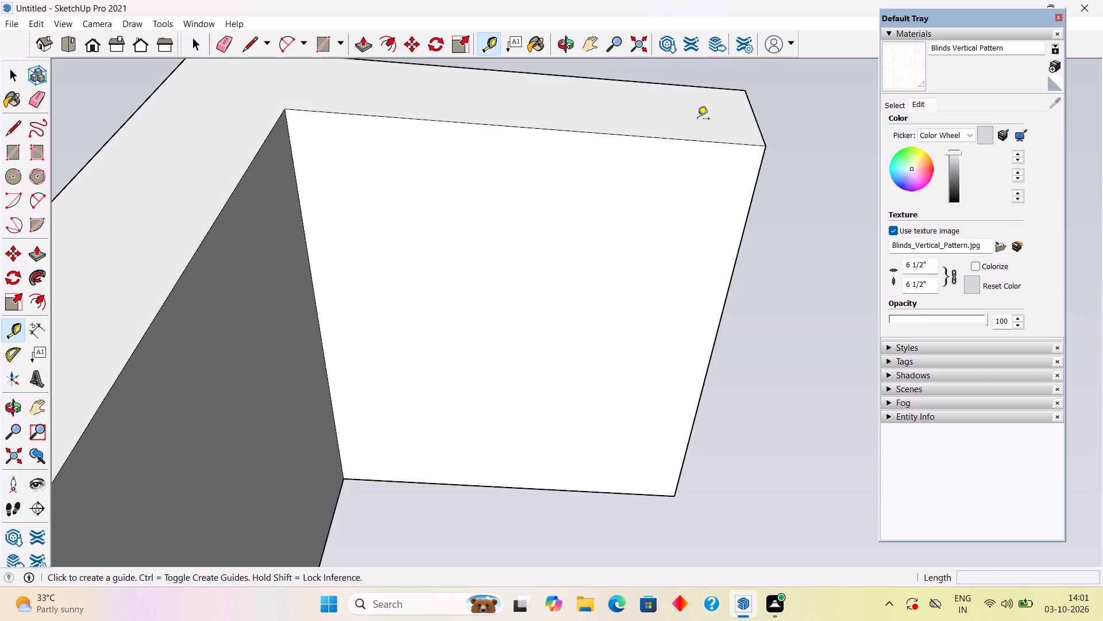
click(634, 139)
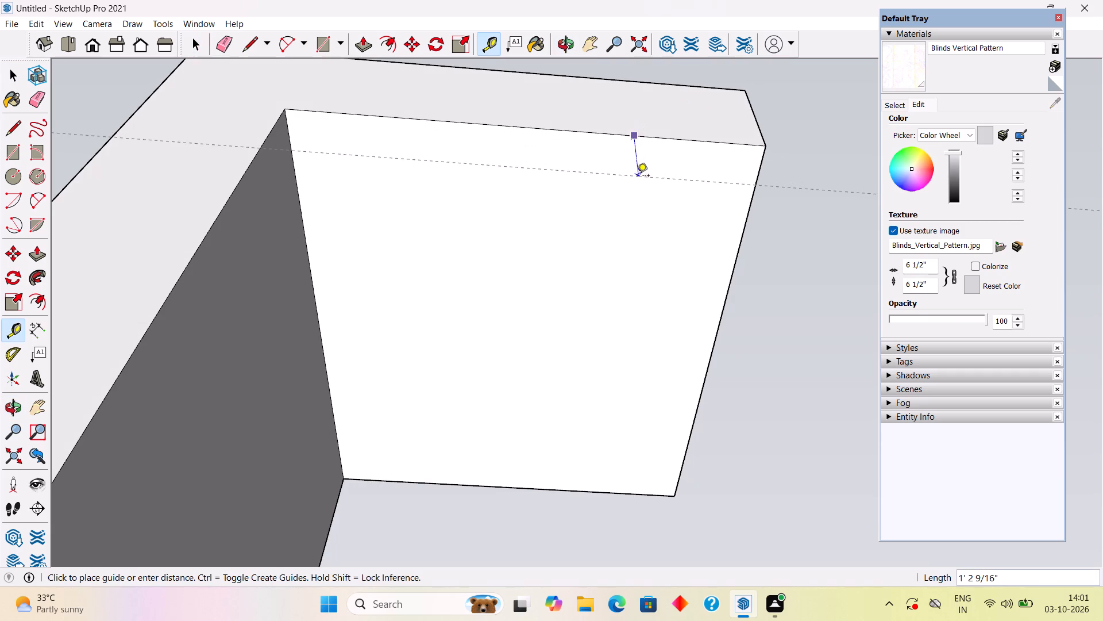
text(4')
key(Return)
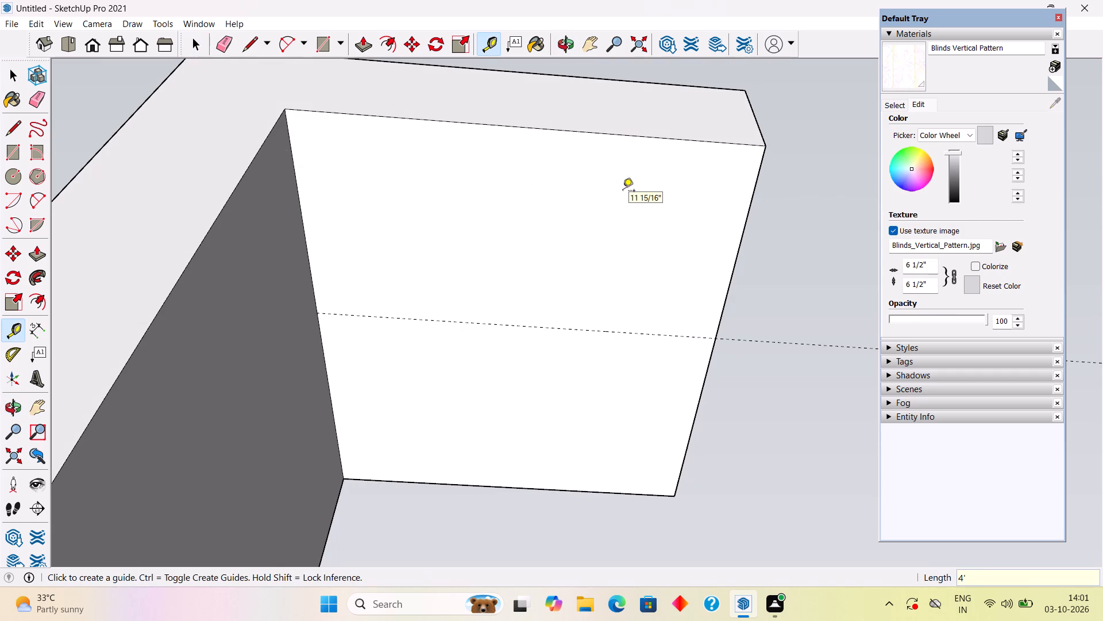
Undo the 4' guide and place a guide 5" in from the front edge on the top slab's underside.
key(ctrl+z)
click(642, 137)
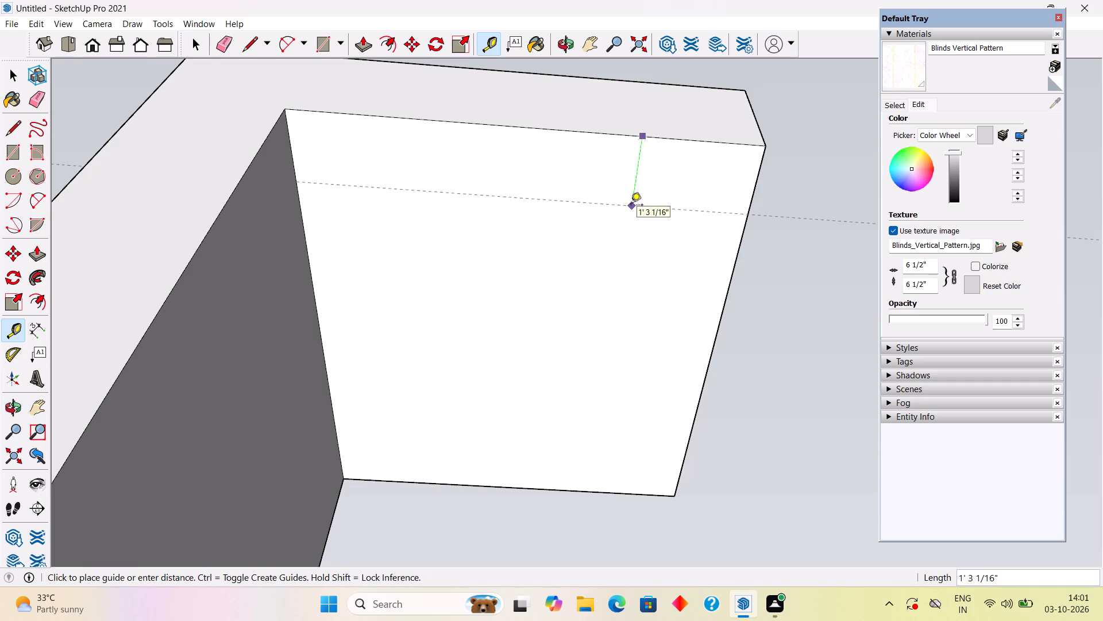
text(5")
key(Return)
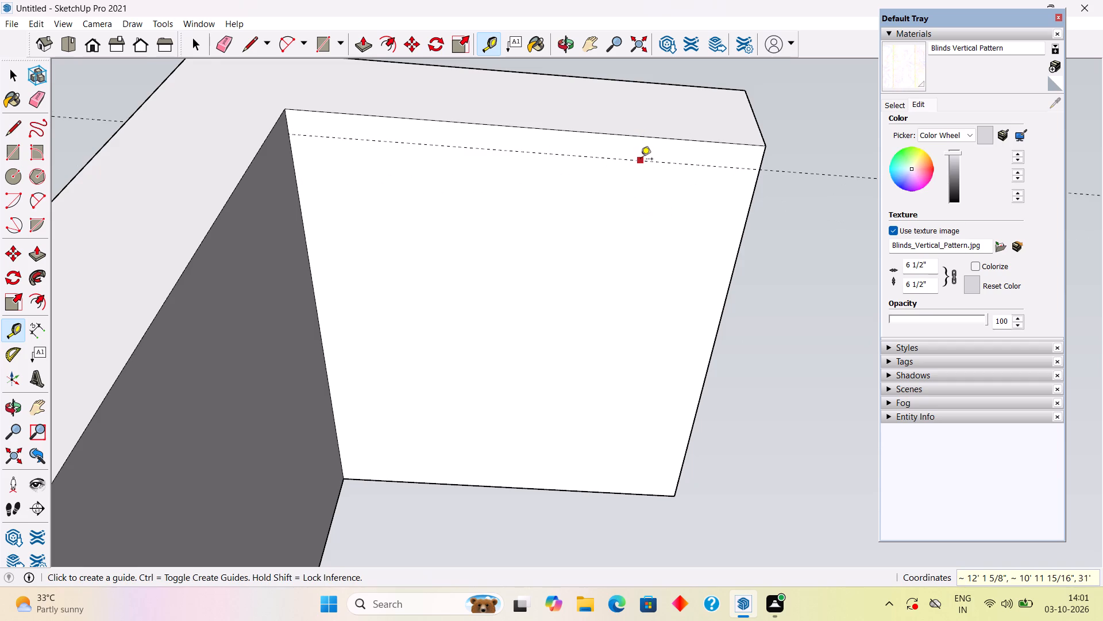
Undo the 5" guide and place a guide 6" in from the front edge of the top slab's underside.
key(ctrl+z)
click(634, 139)
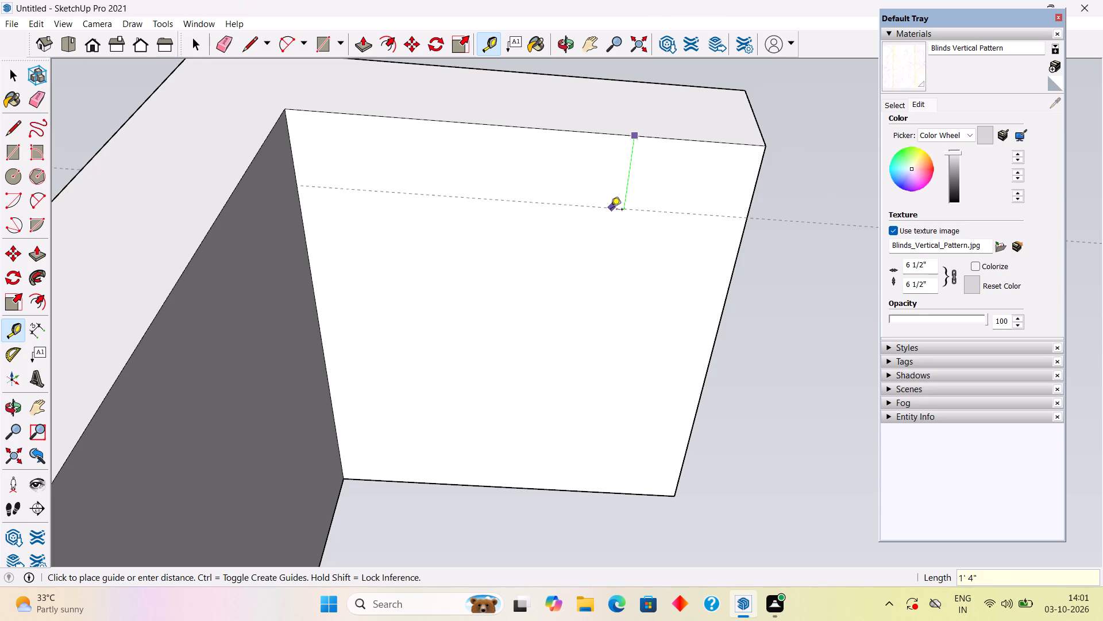
text(6")
key(Return)
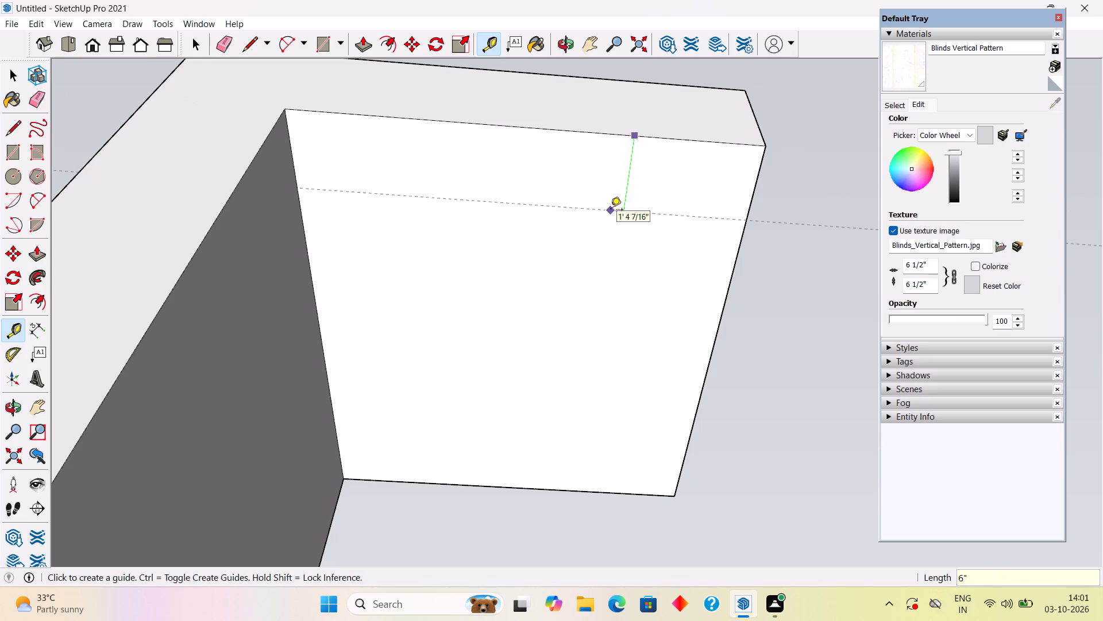
Copy the 6" guide 6" towards the back and array it as 20 copies across the top slab's underside.
middle_drag(598, 225, 588, 281)
scroll(604, 218, up, 4)
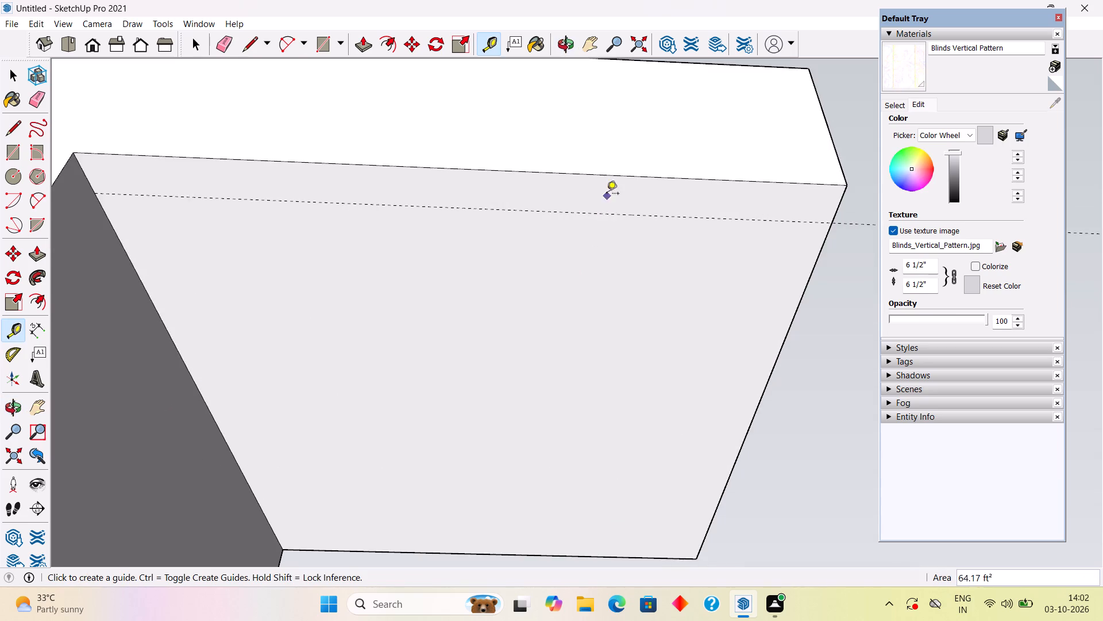
middle_drag(611, 155, 617, 117)
key(space)
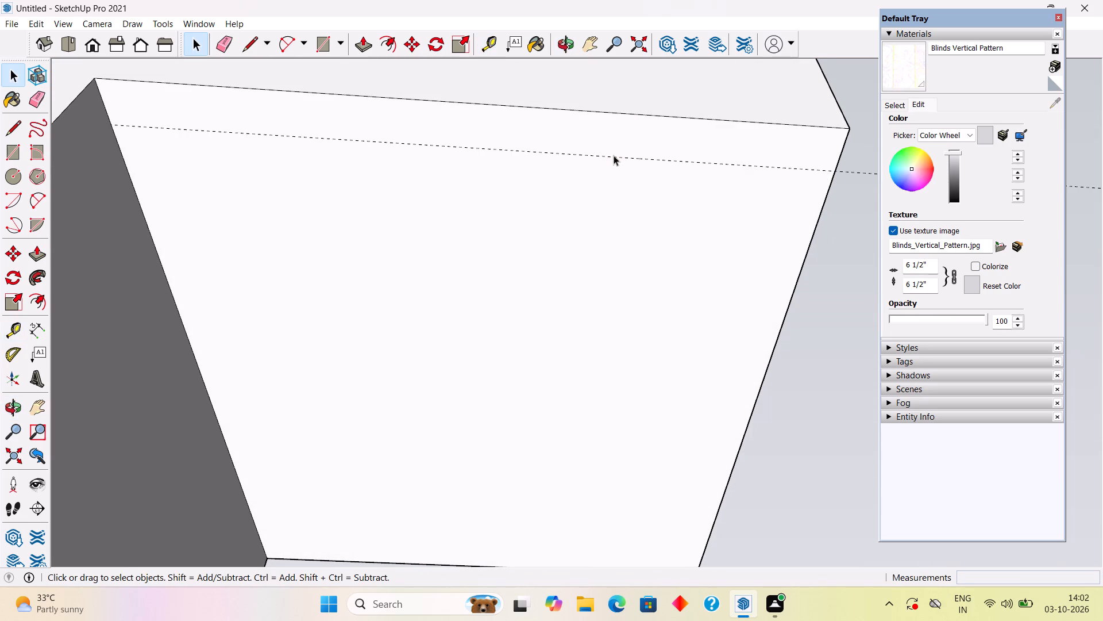
click(614, 154)
click(867, 365)
click(732, 164)
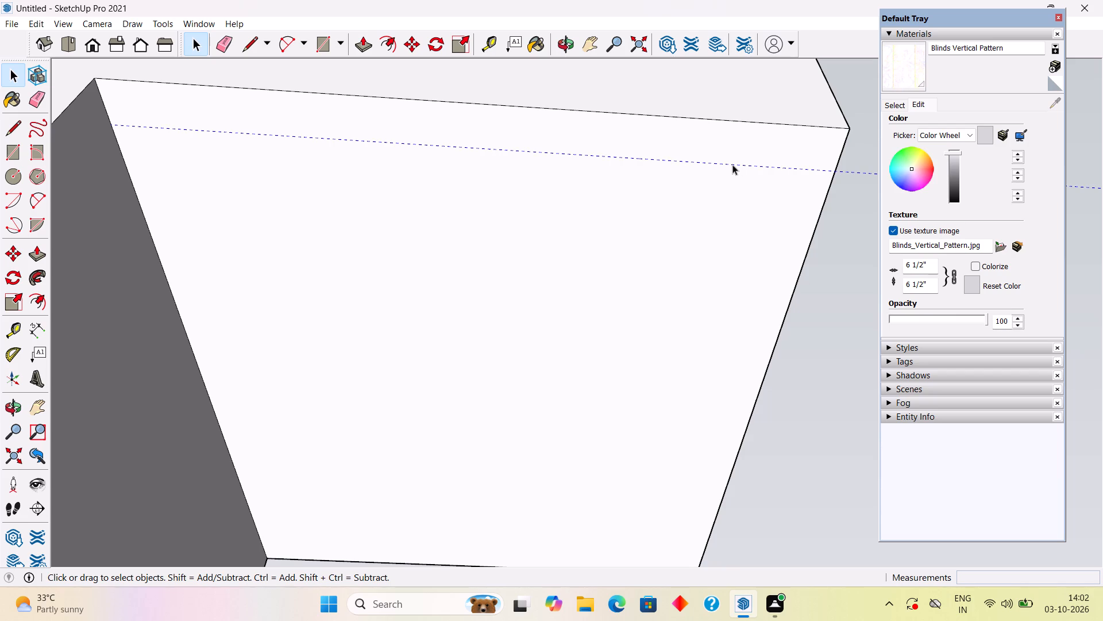
key(m)
click(732, 164)
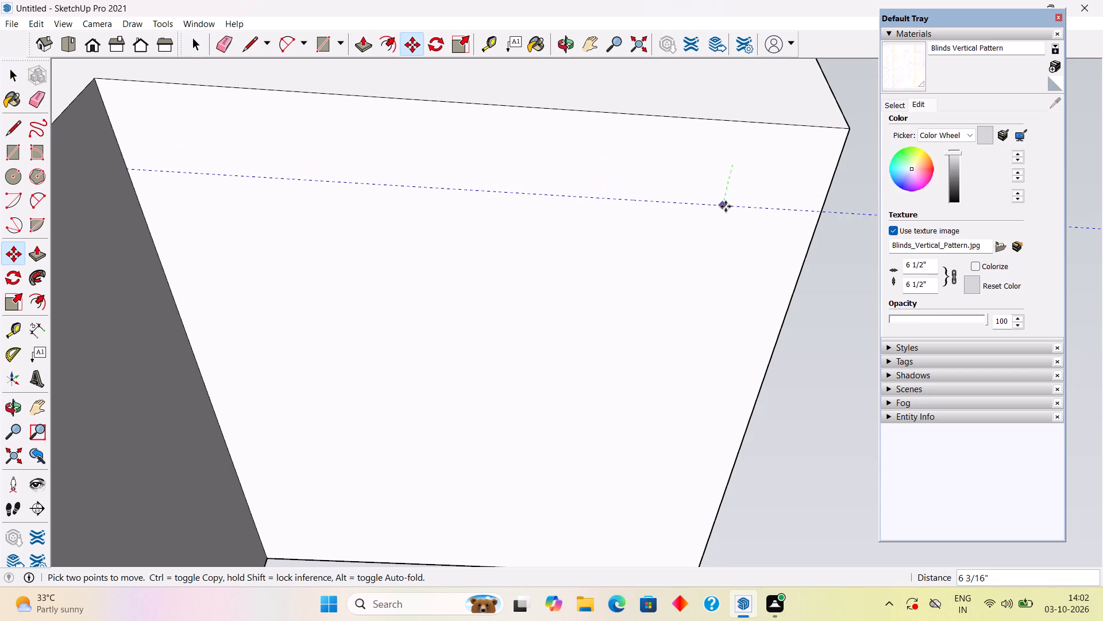
key(6)
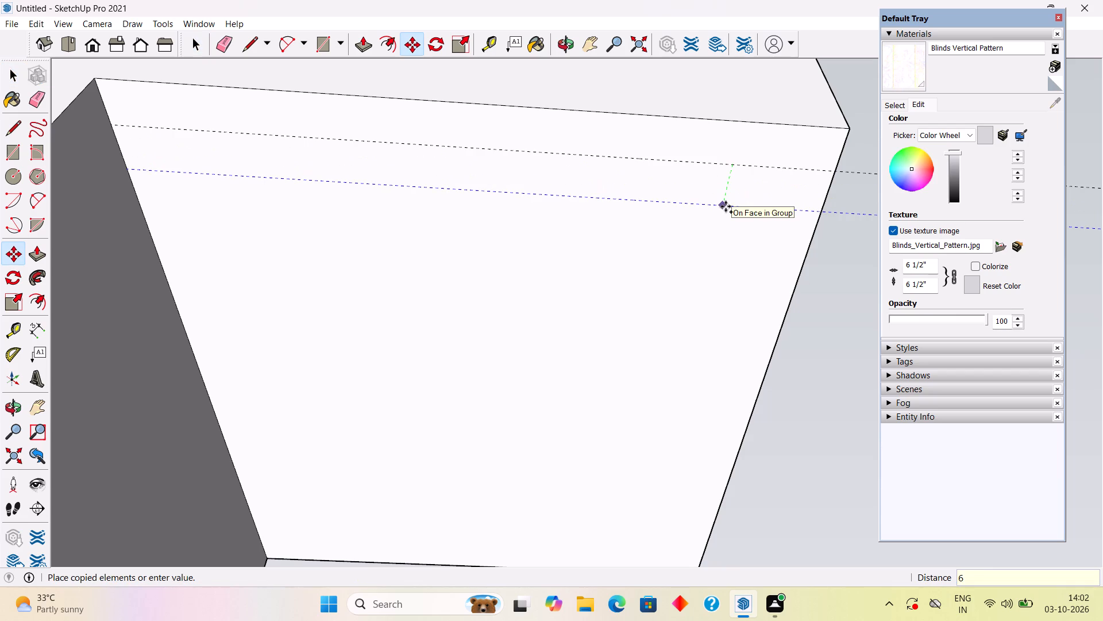
key(shift+quotedbl)
key(Return)
key(x)
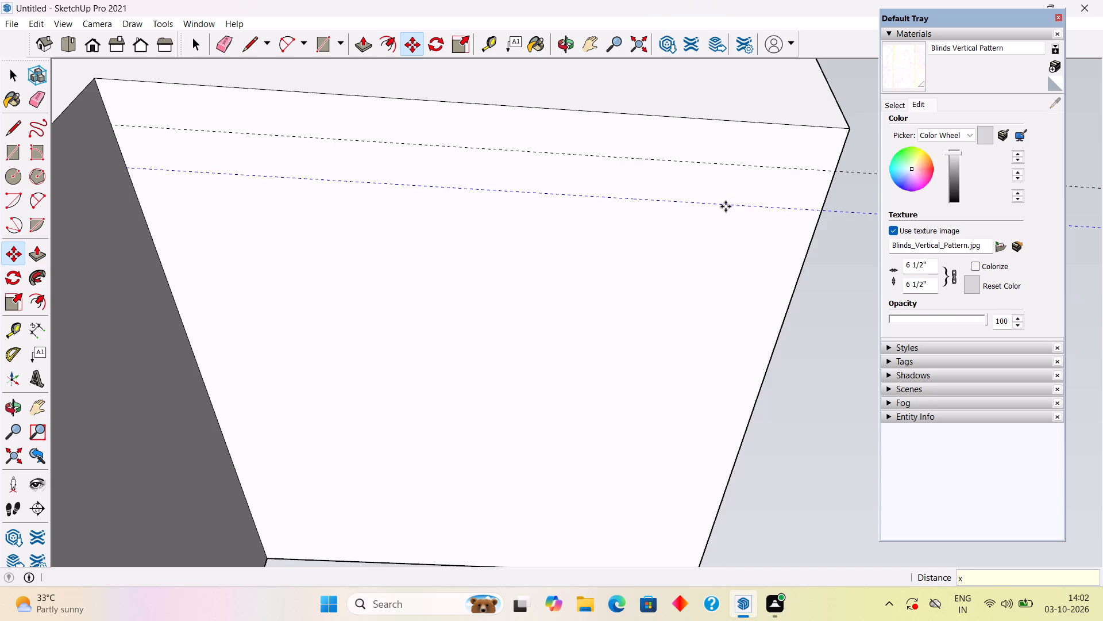
text(20)
key(Return)
Open the L-shaped roof frame's group for editing.
scroll(726, 206, up, 1)
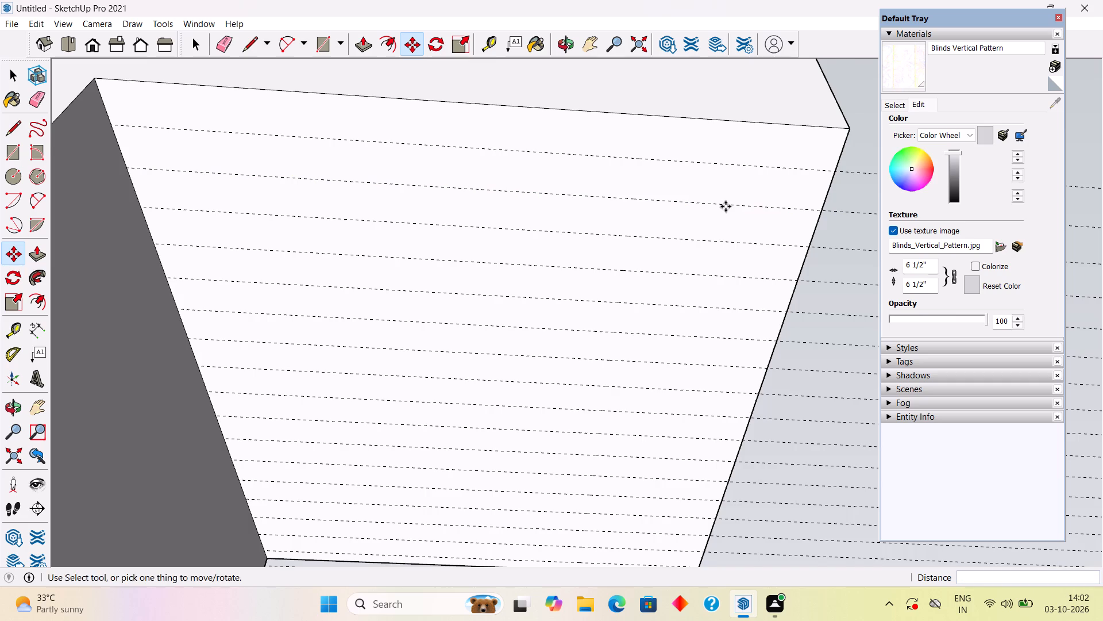
middle_drag(720, 233, 708, 308)
scroll(708, 308, down, 5)
middle_drag(696, 374, 695, 368)
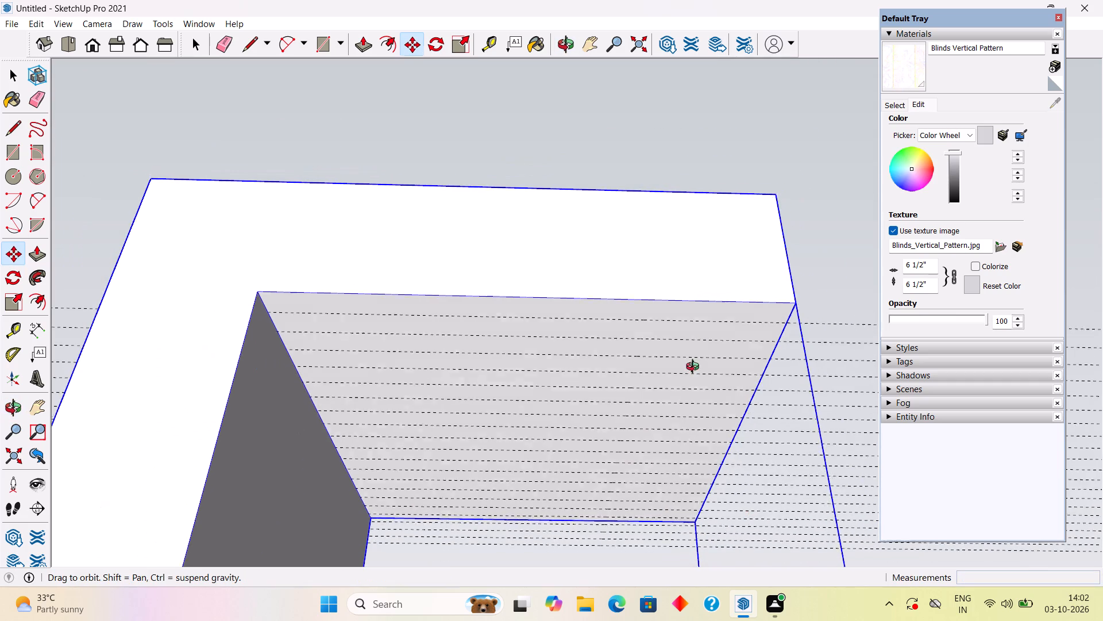
middle_drag(695, 368, 699, 300)
middle_drag(684, 289, 682, 255)
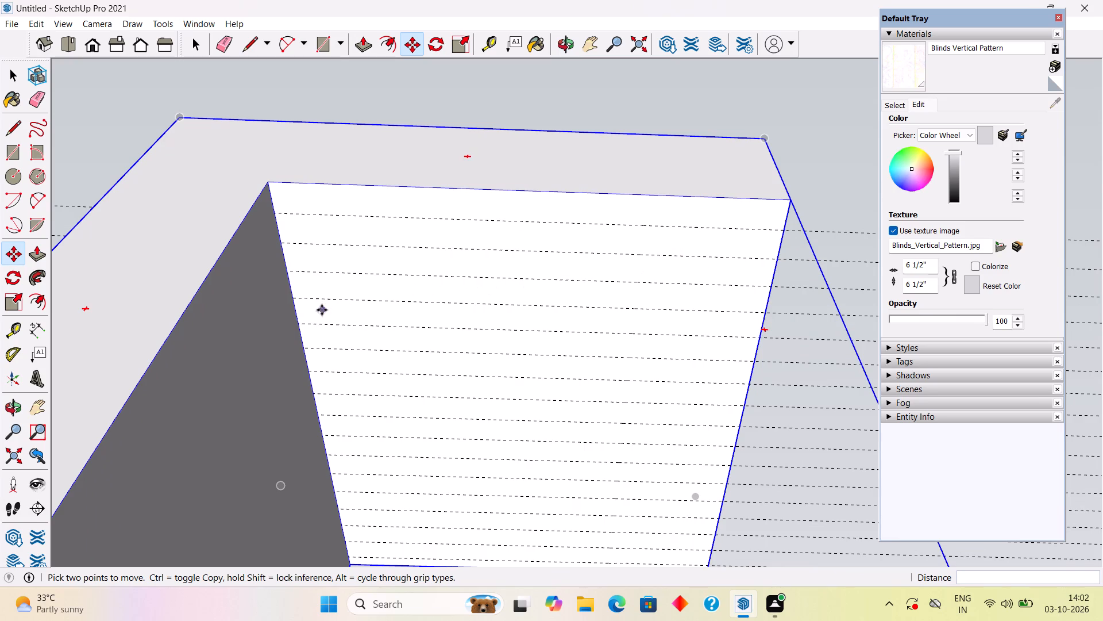
key(space)
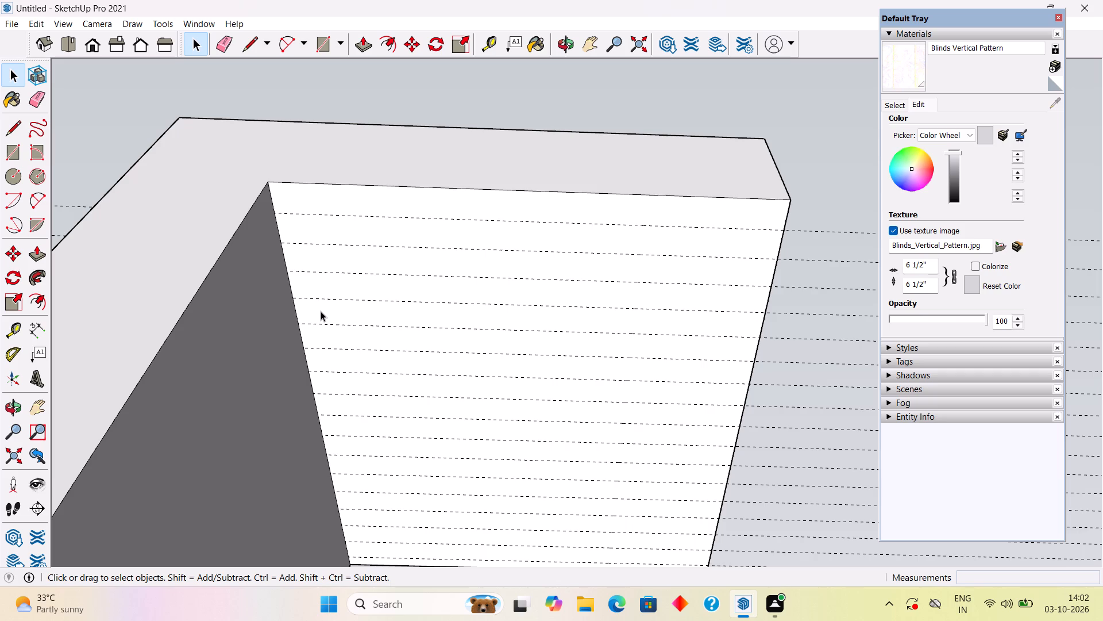
triple_click(321, 311)
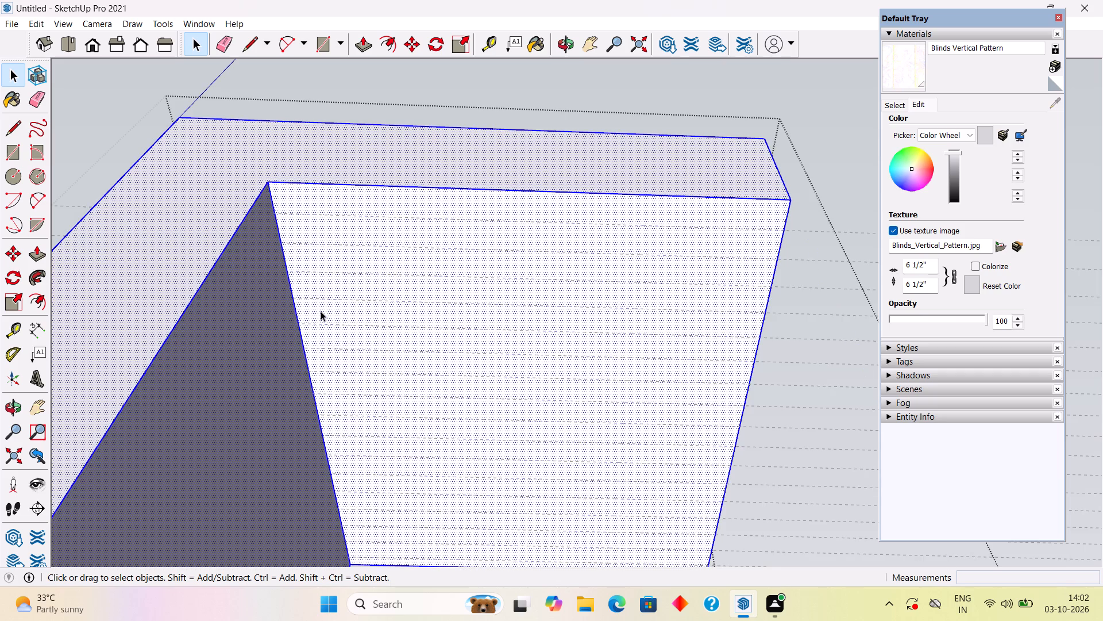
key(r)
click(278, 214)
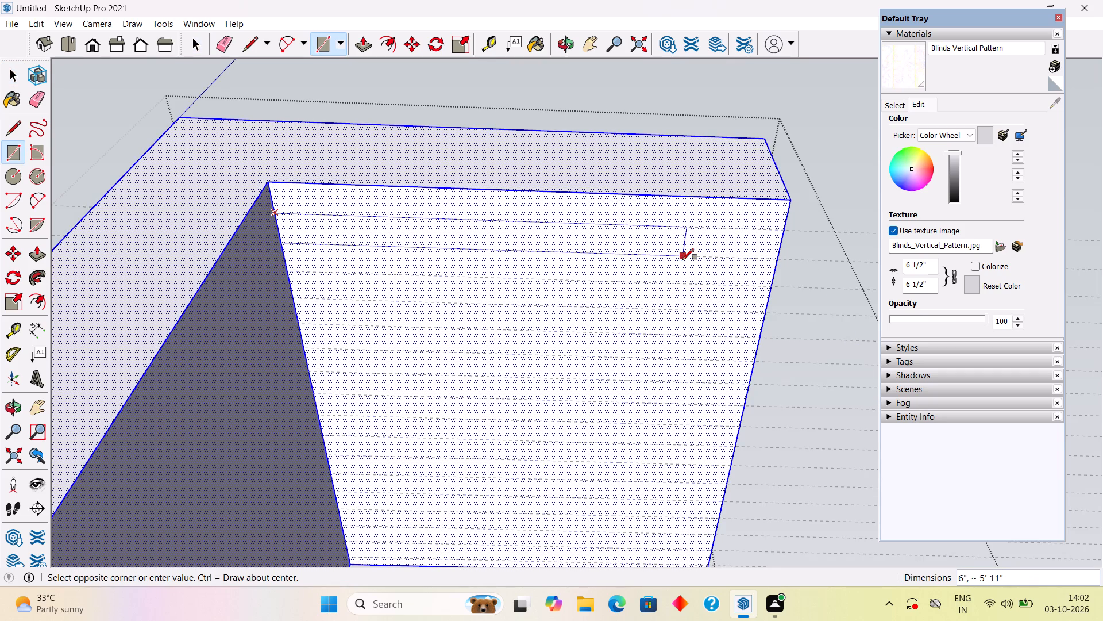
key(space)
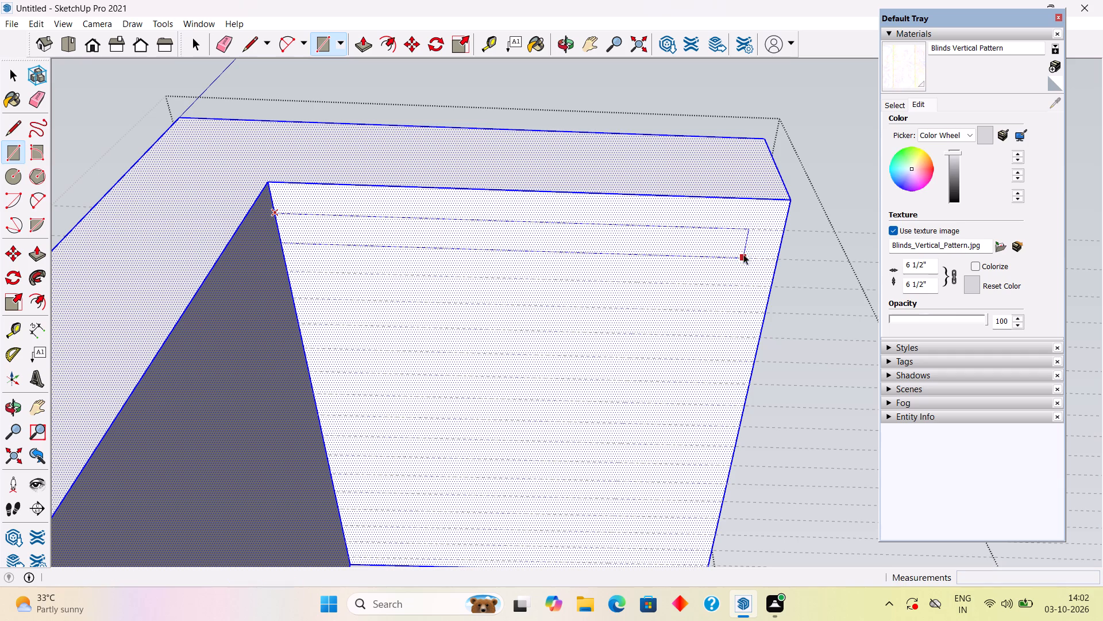
Place a guide 6" in from the free outer side edge of the top slab's underside.
key(t)
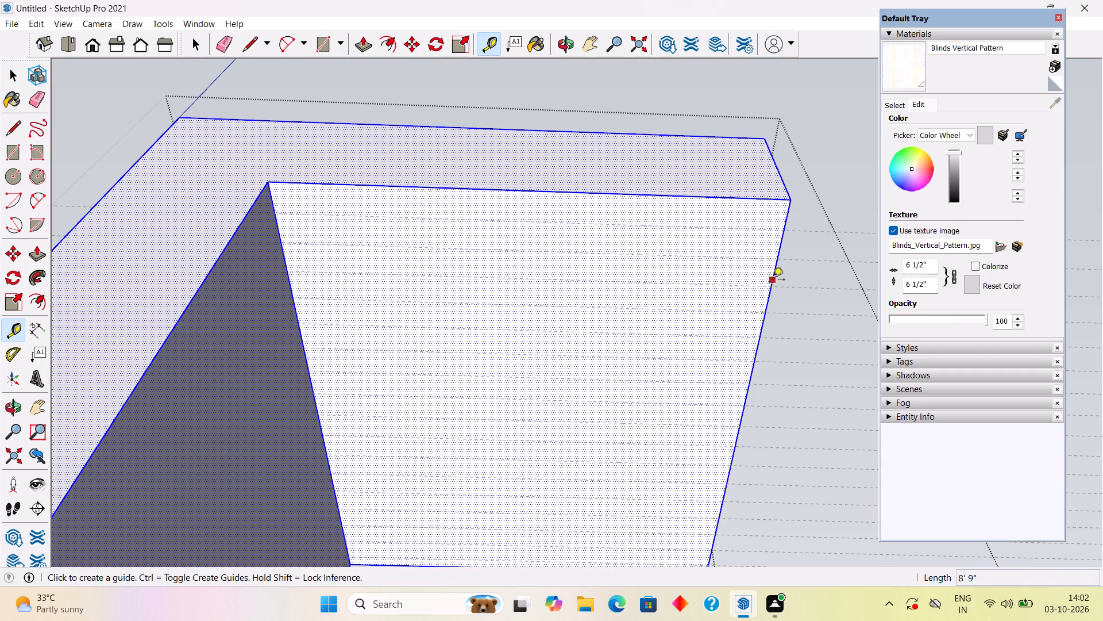
click(773, 274)
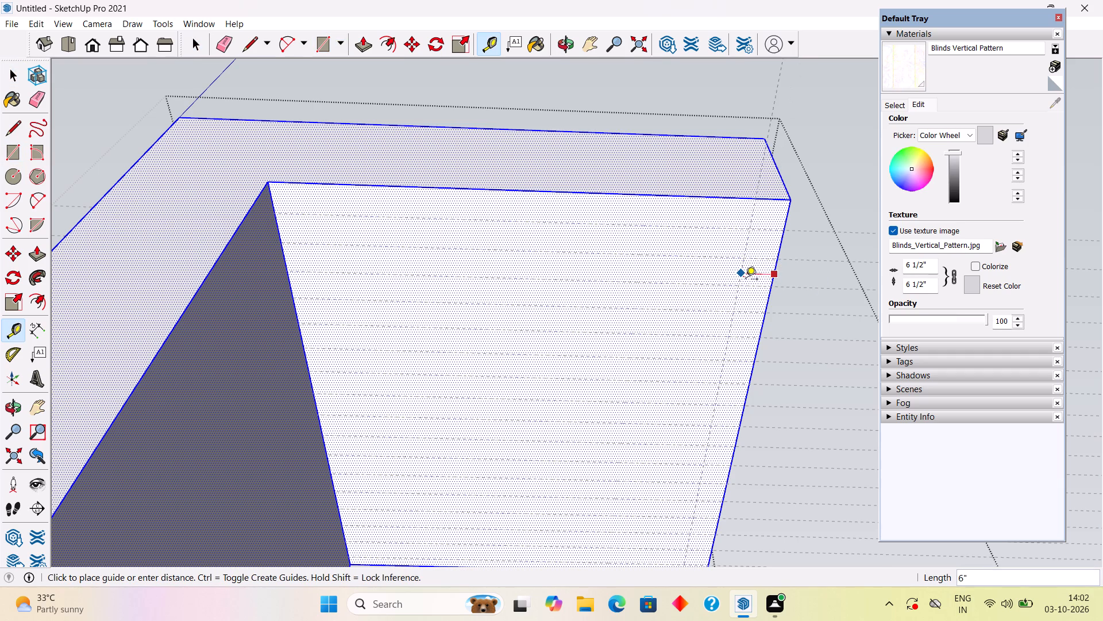
key(6)
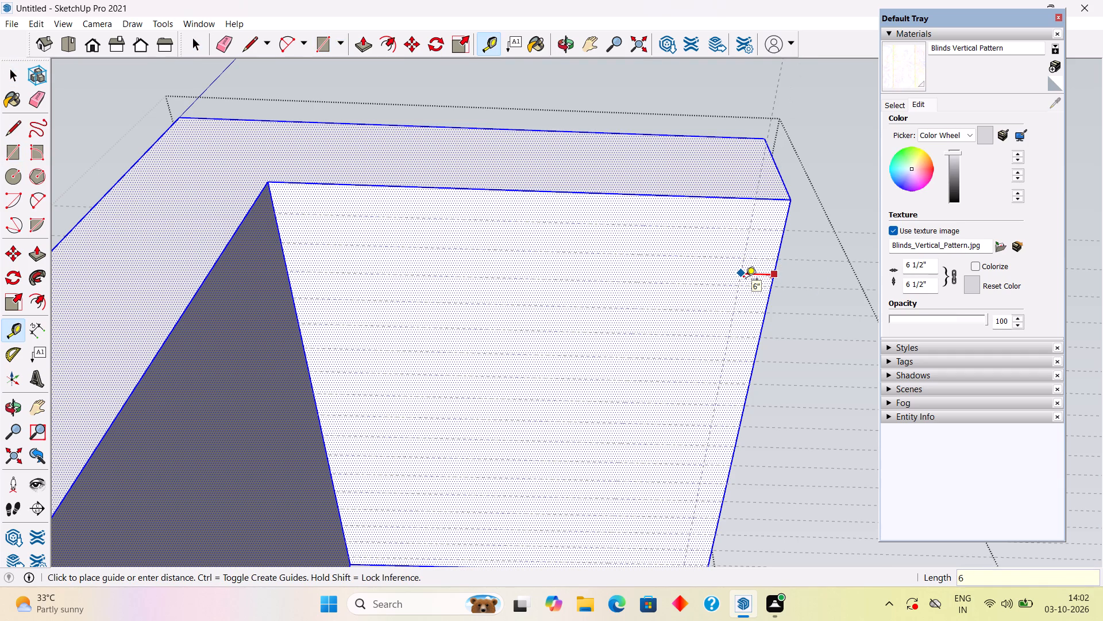
key(shift+quotedbl)
key(Return)
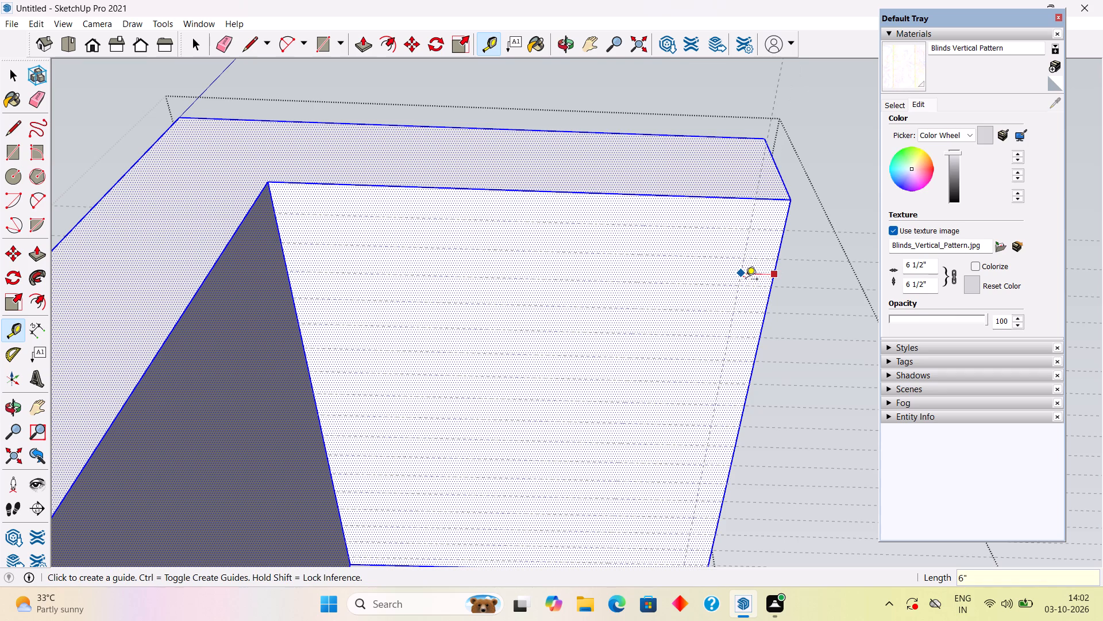
key(space)
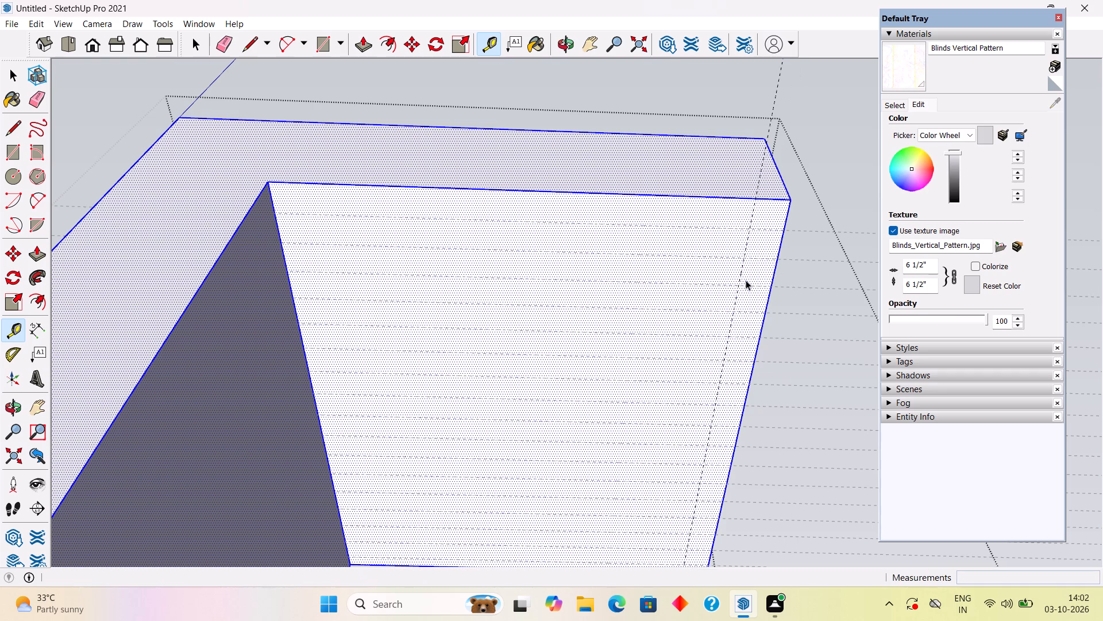
Draw three 6" by 6' 10" rectangles in alternate guide gaps from the first guide, spanning from the vertical wall to the side guide.
key(r)
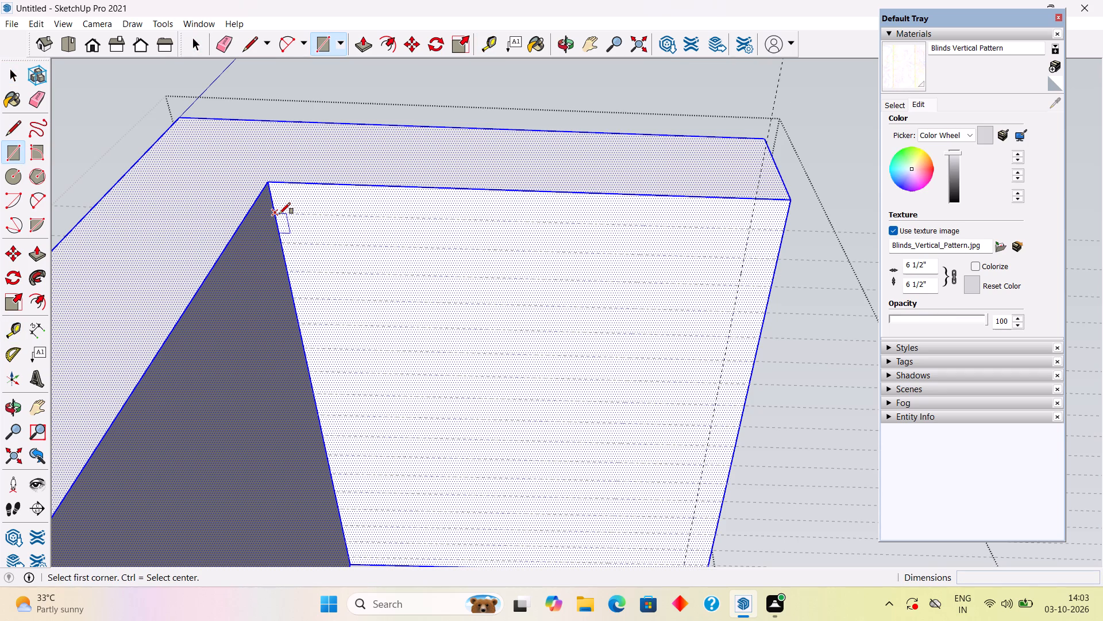
click(279, 214)
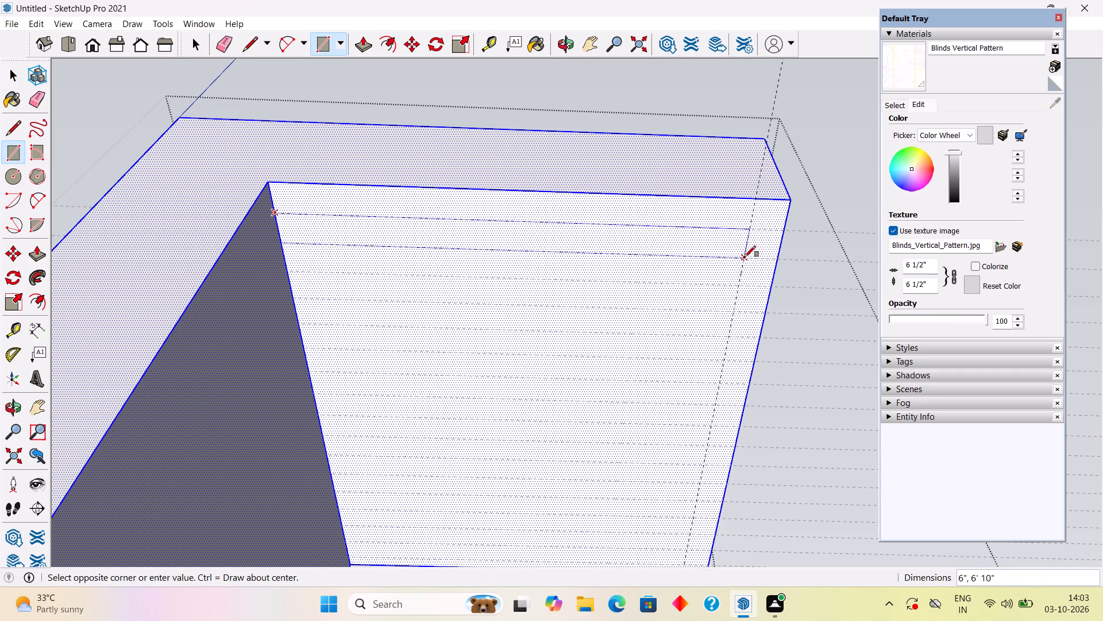
click(745, 257)
click(291, 273)
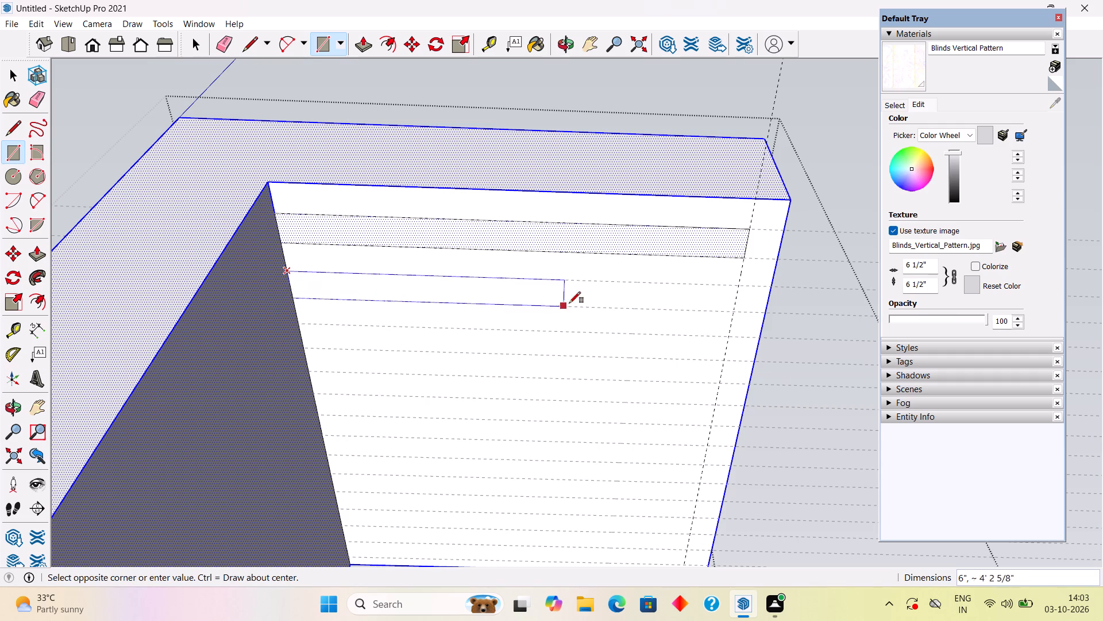
click(734, 313)
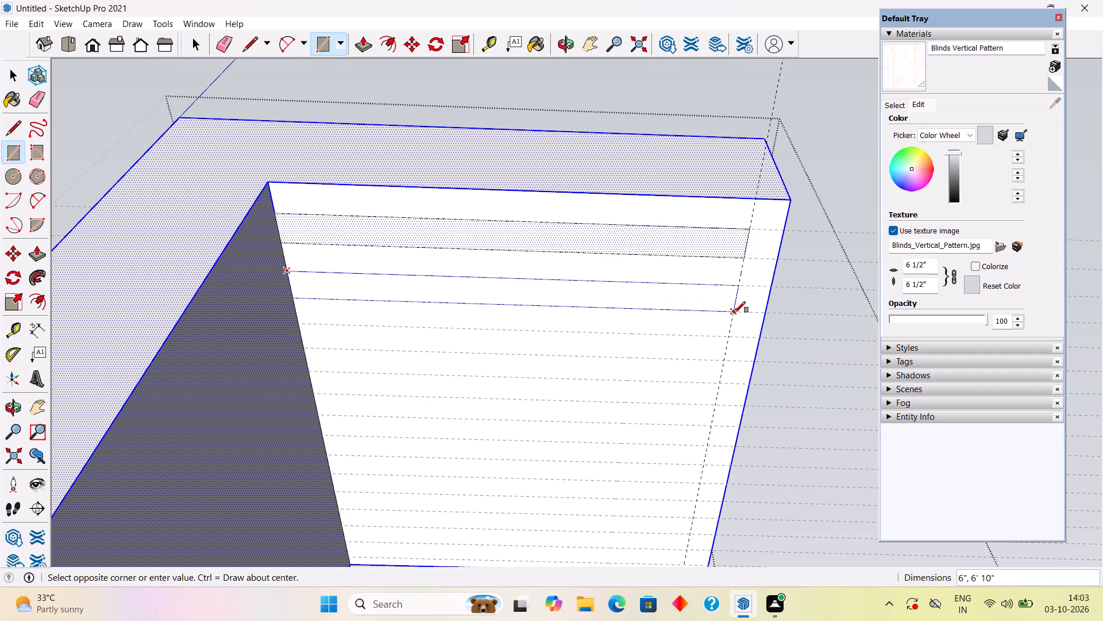
click(301, 321)
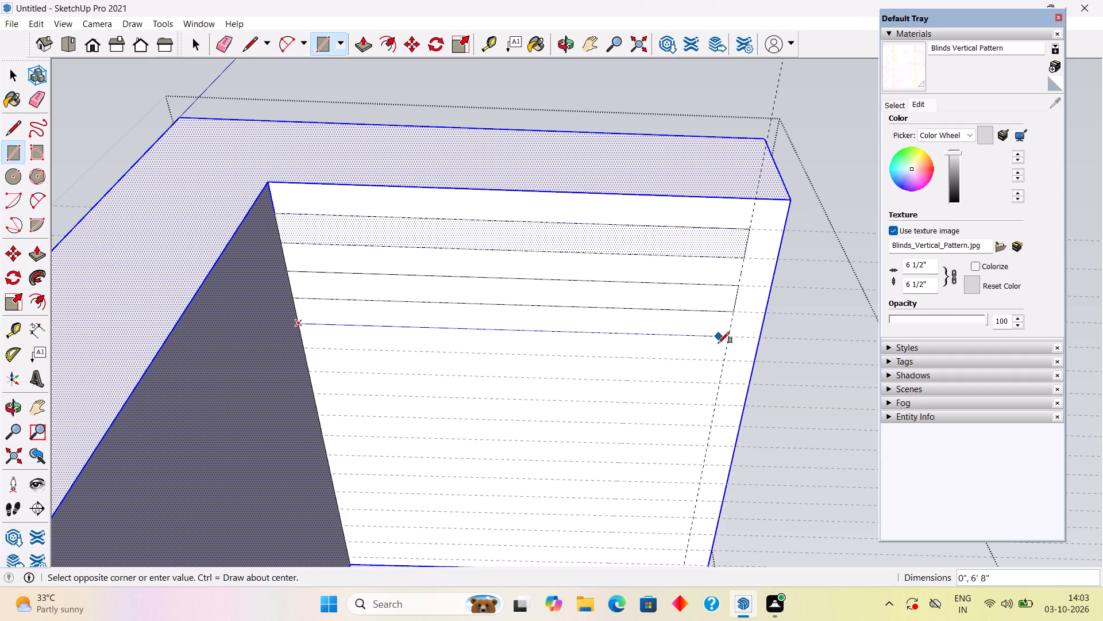
click(727, 360)
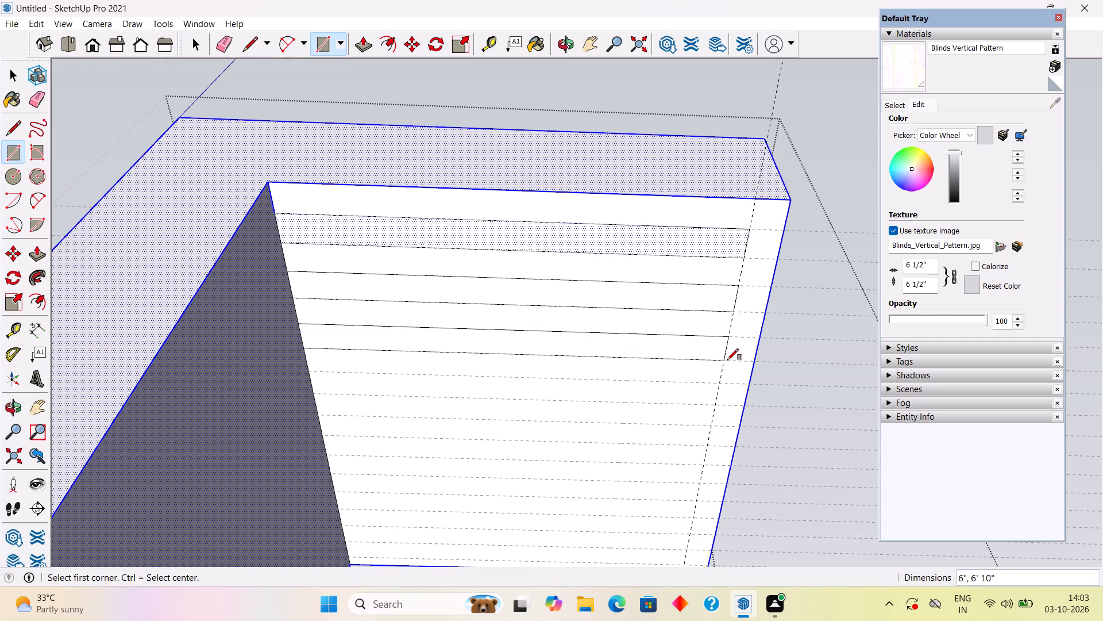
Draw five more 6" by 6' 10" rectangles in the remaining alternate guide gaps, spanning from the vertical wall to the side guide.
scroll(714, 375, down, 5)
scroll(540, 562, up, 5)
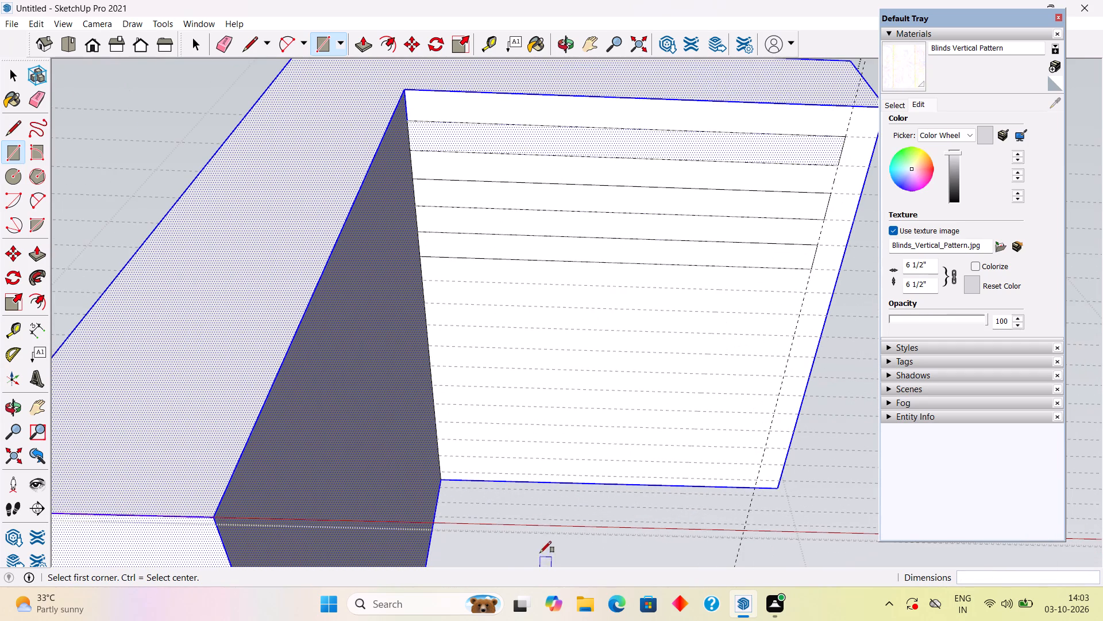
click(422, 279)
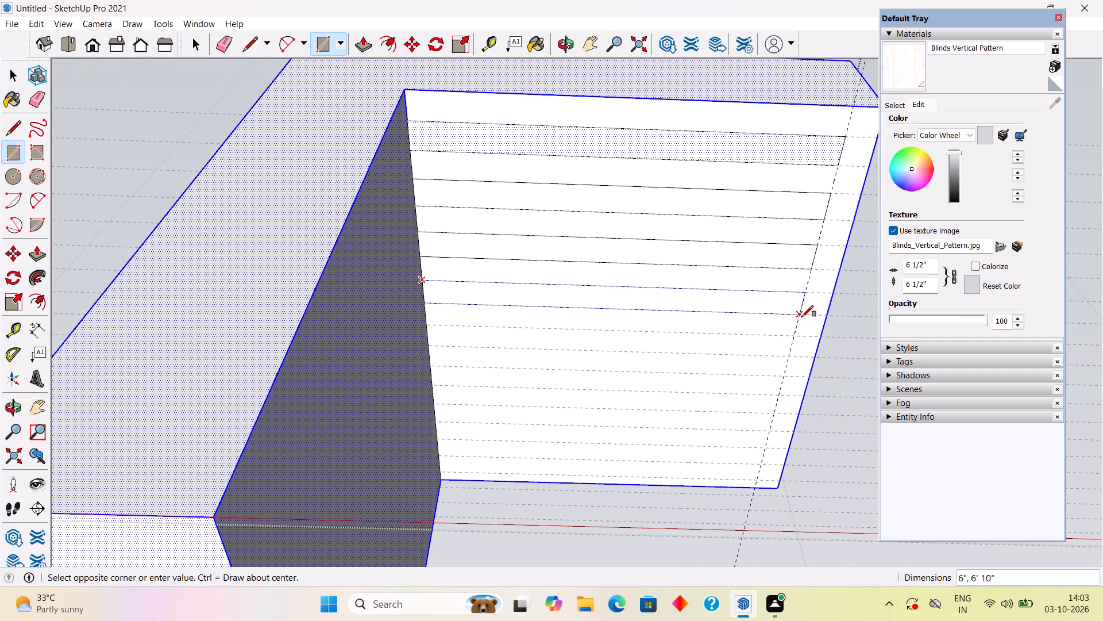
click(801, 316)
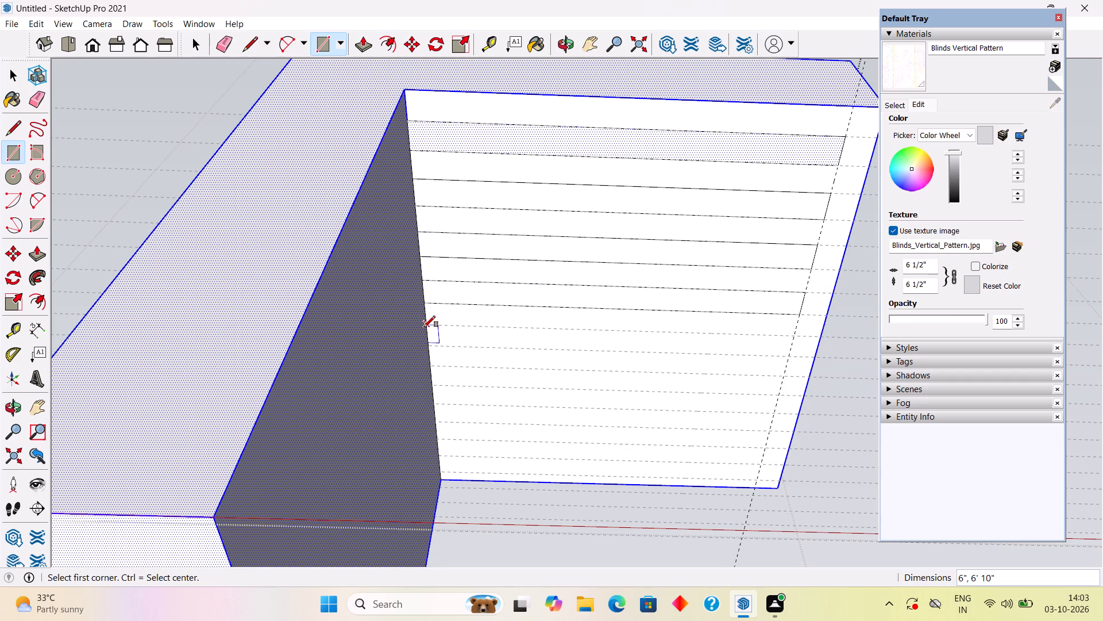
click(430, 326)
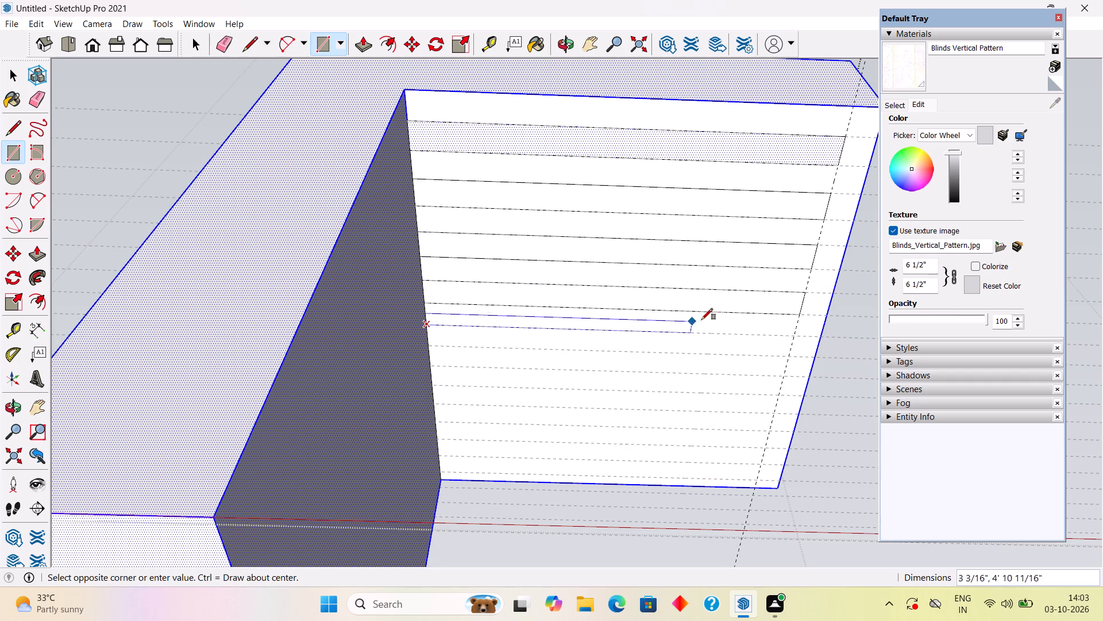
click(788, 358)
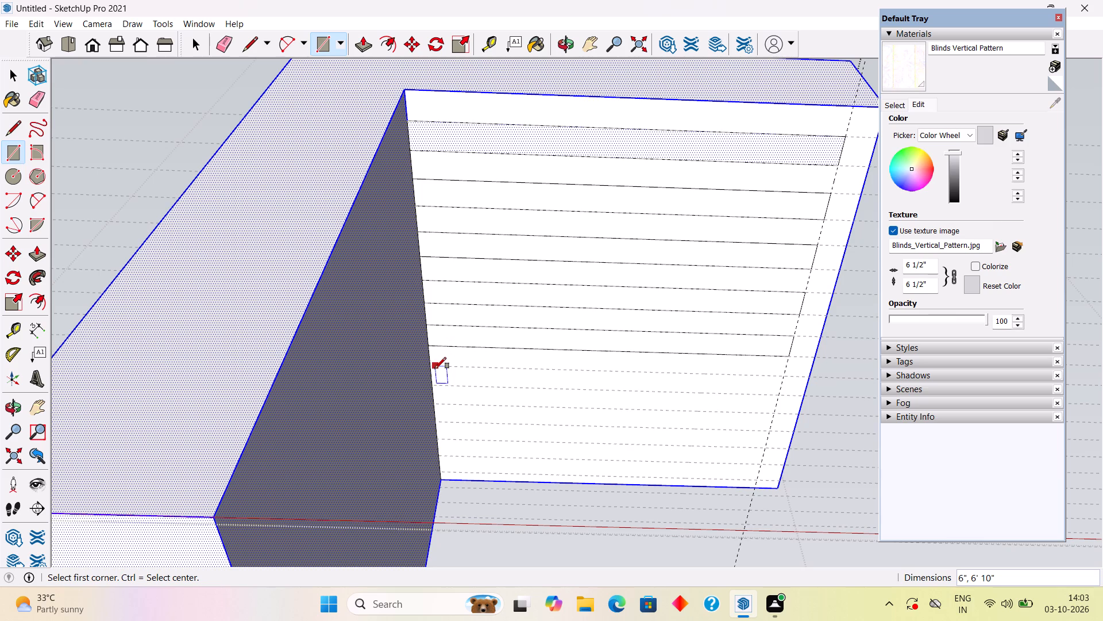
click(433, 369)
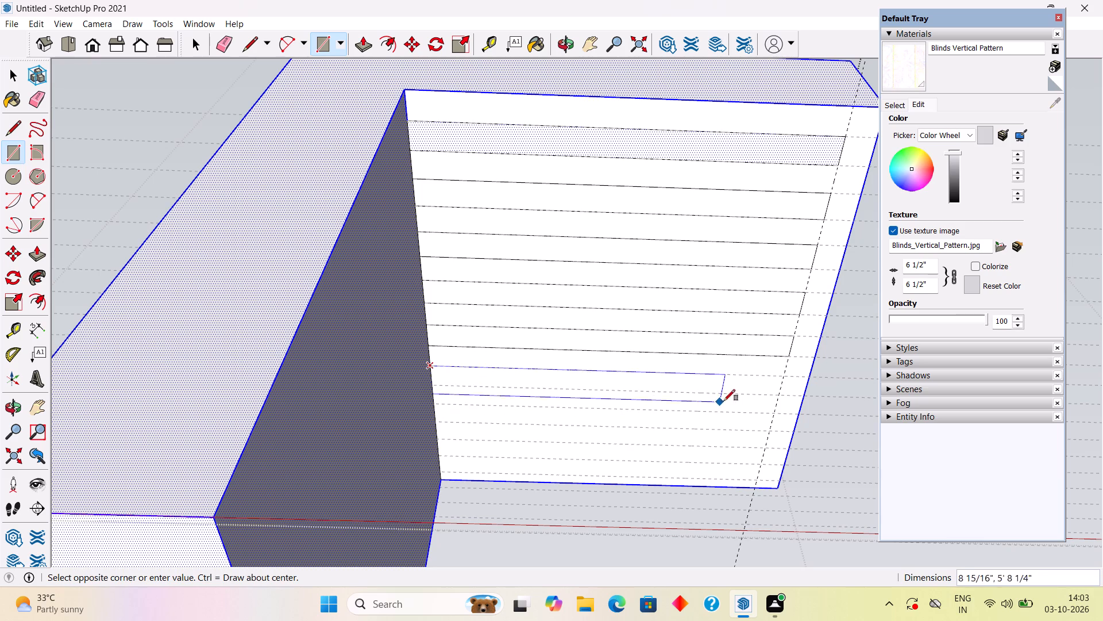
click(776, 396)
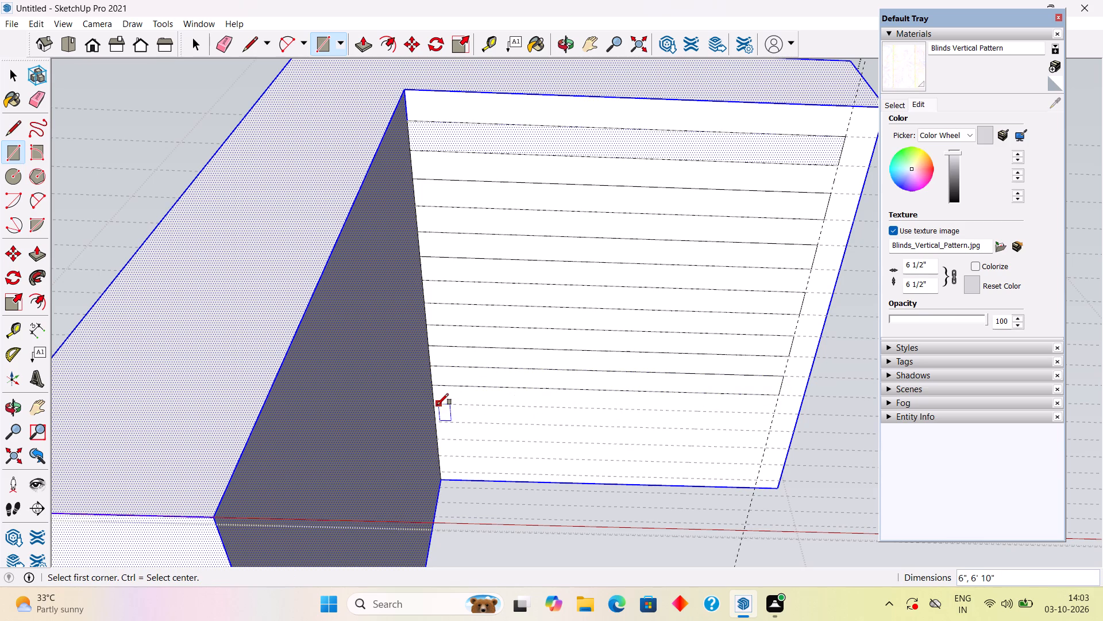
click(436, 405)
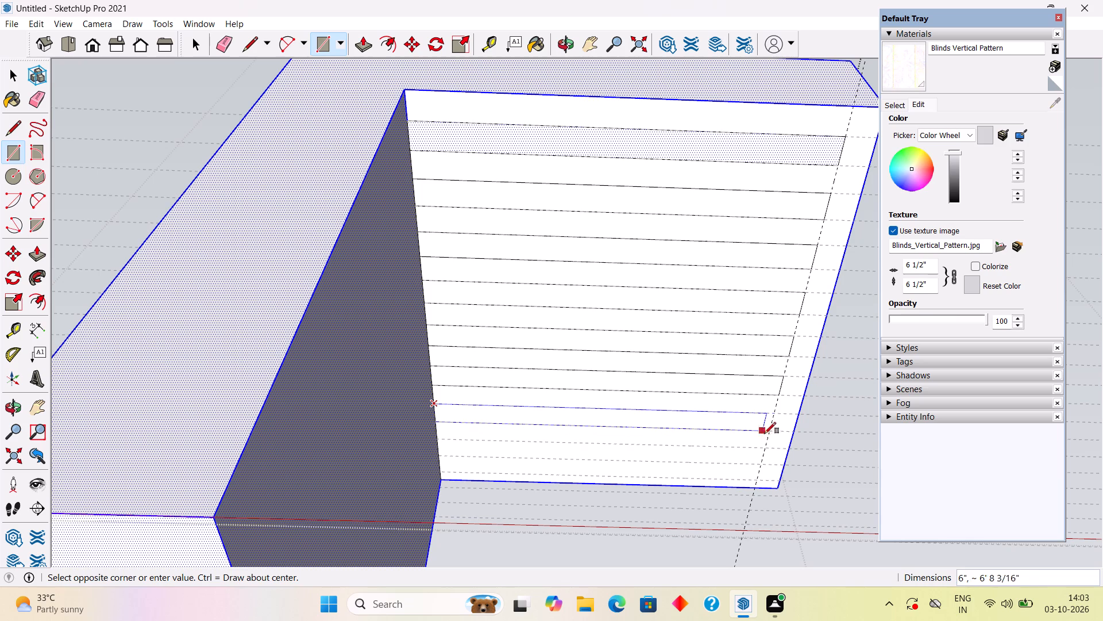
click(773, 432)
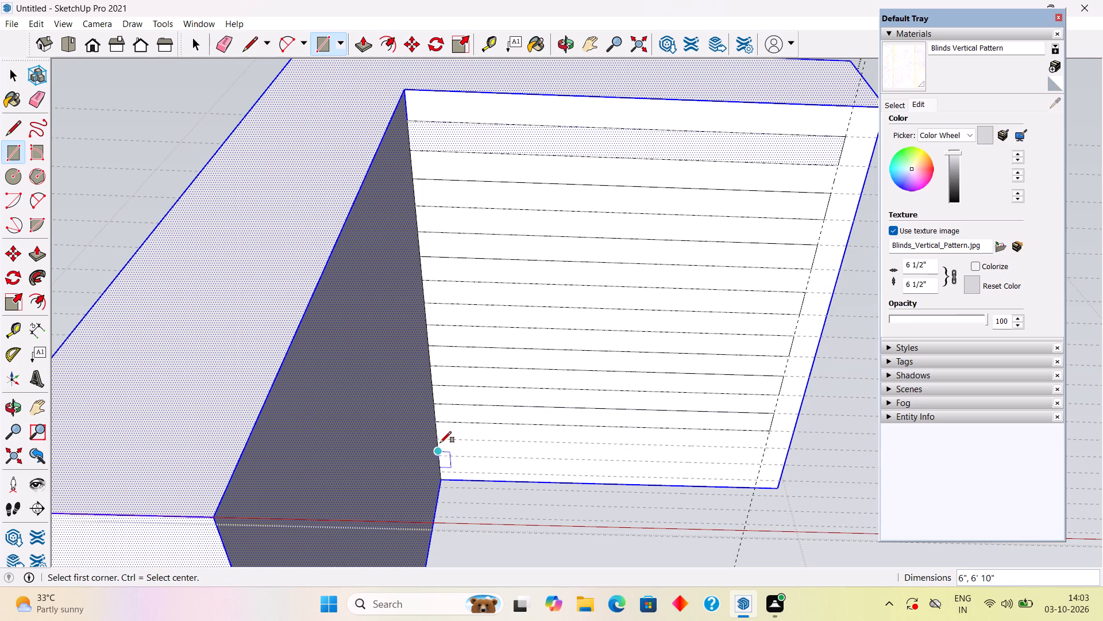
click(440, 441)
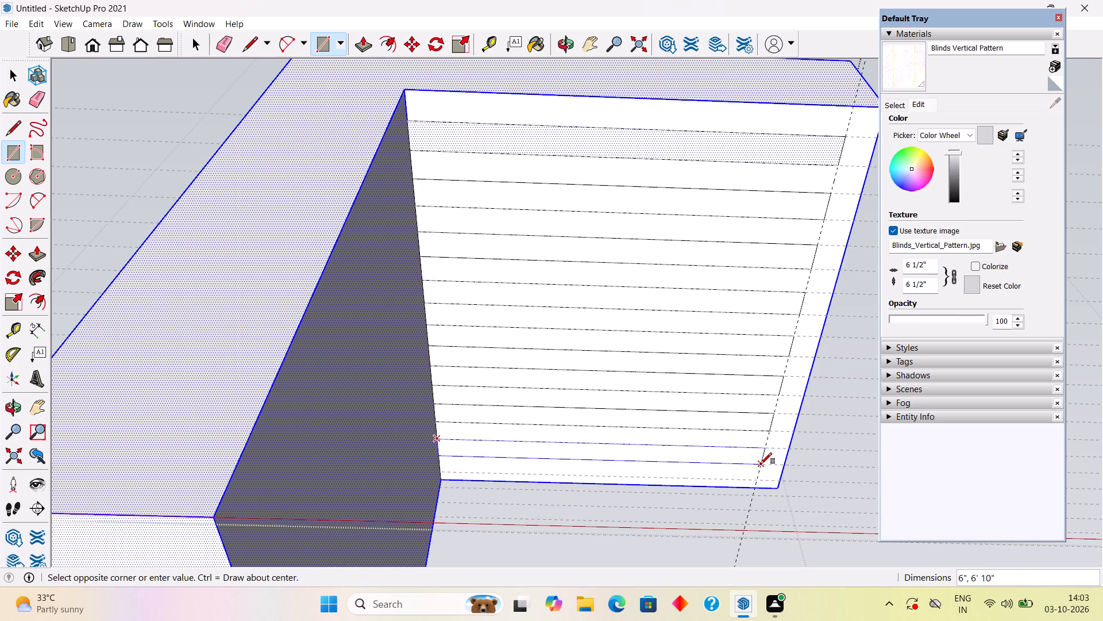
click(761, 464)
key(space)
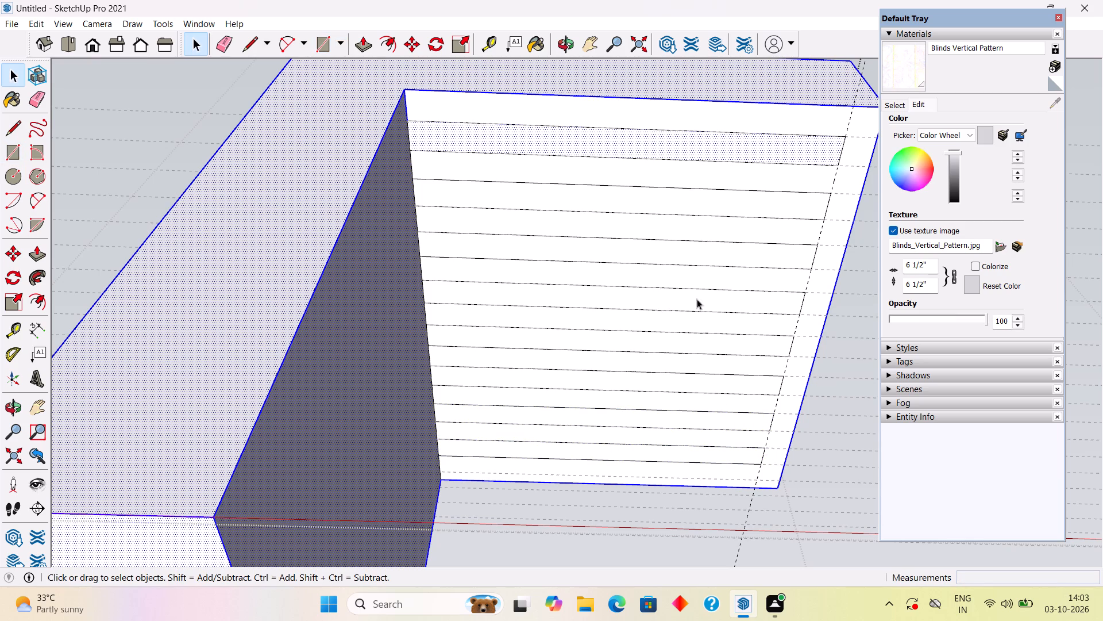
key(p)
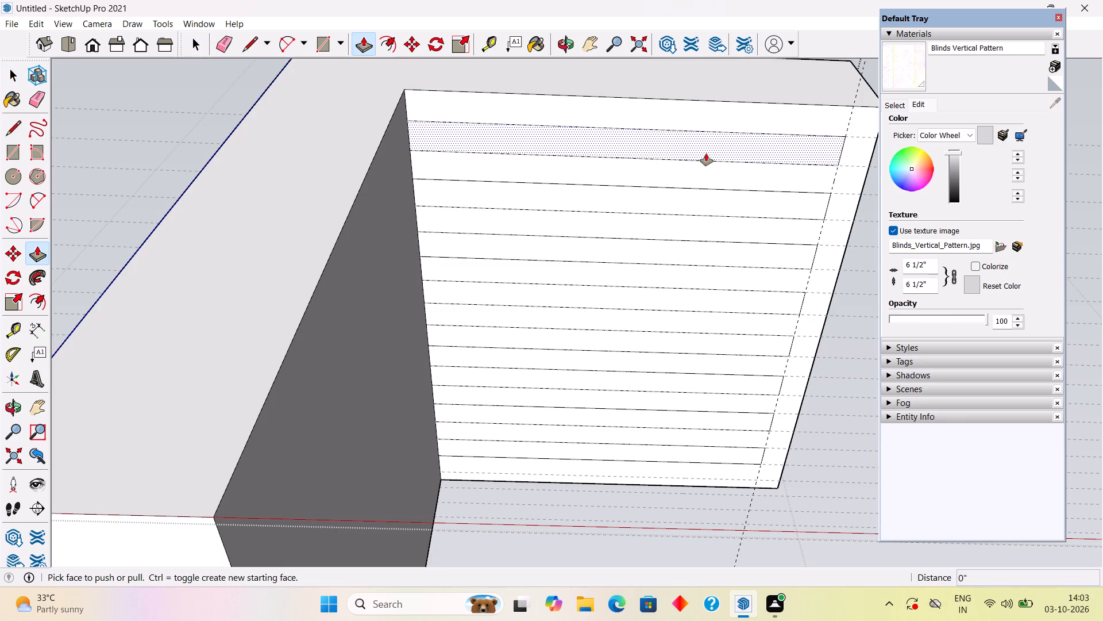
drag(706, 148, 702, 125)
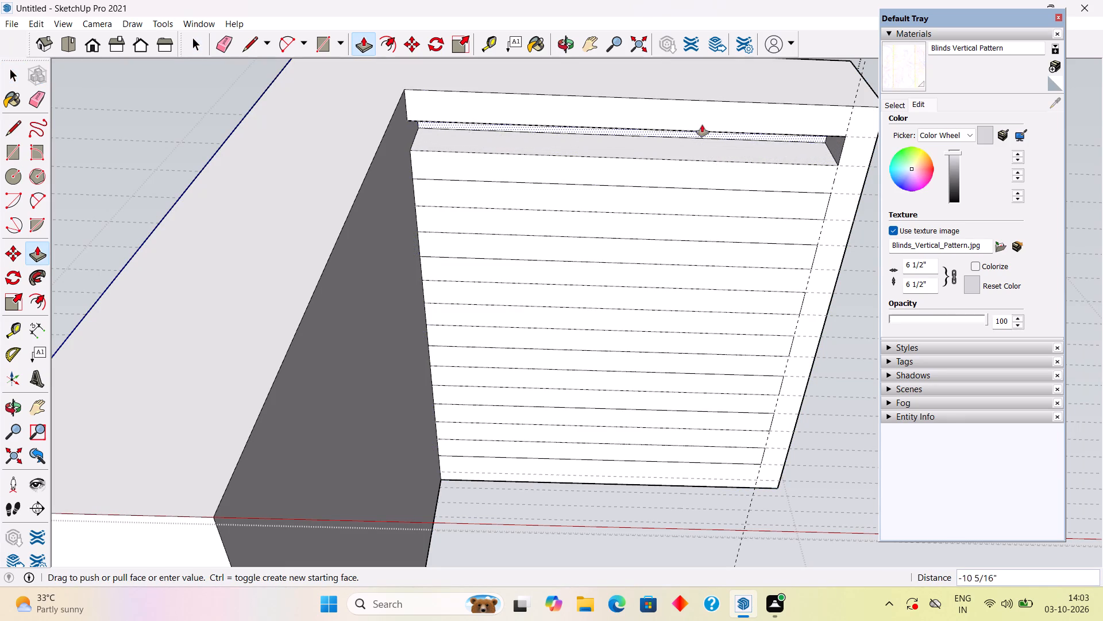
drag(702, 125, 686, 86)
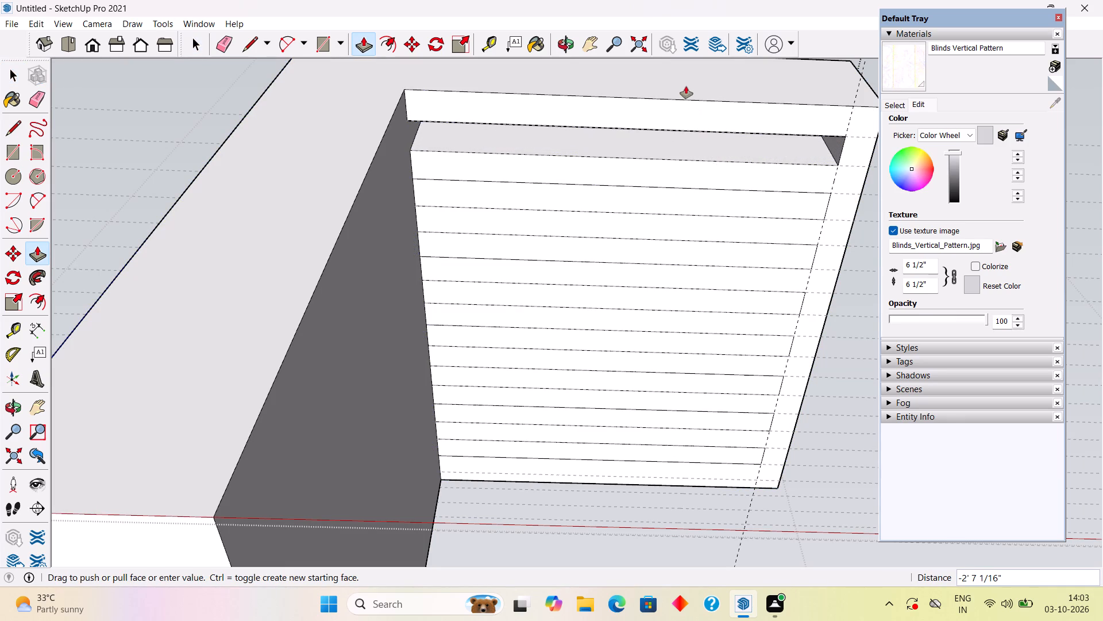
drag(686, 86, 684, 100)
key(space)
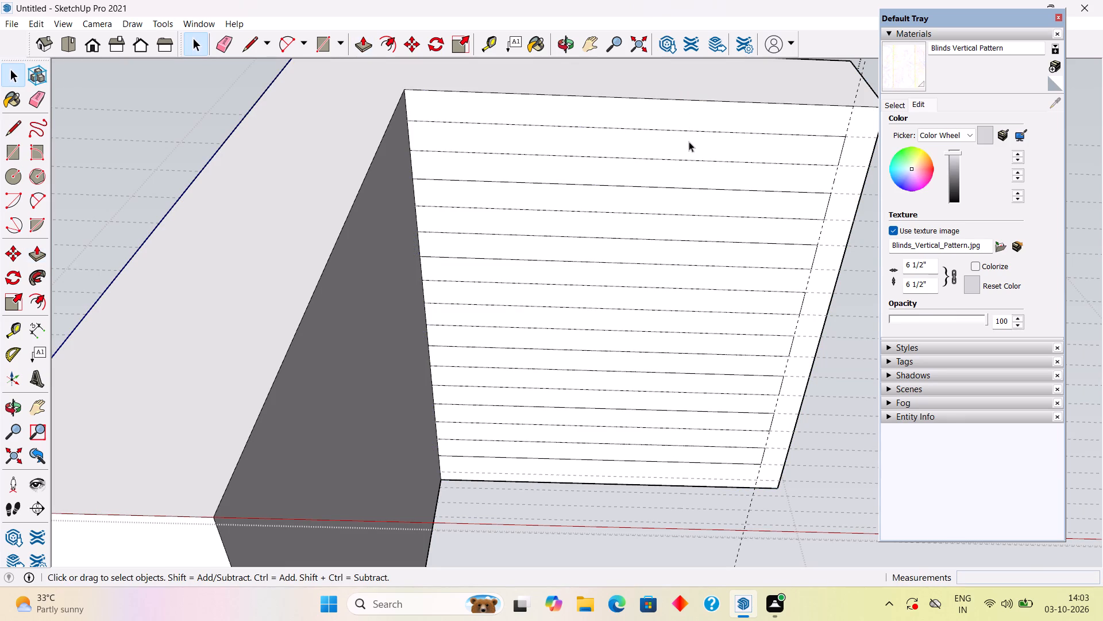
Push the first strip rectangle 2' through the top slab to cut an open slot.
scroll(689, 141, down, 3)
middle_drag(662, 258, 635, 140)
middle_drag(632, 166, 632, 155)
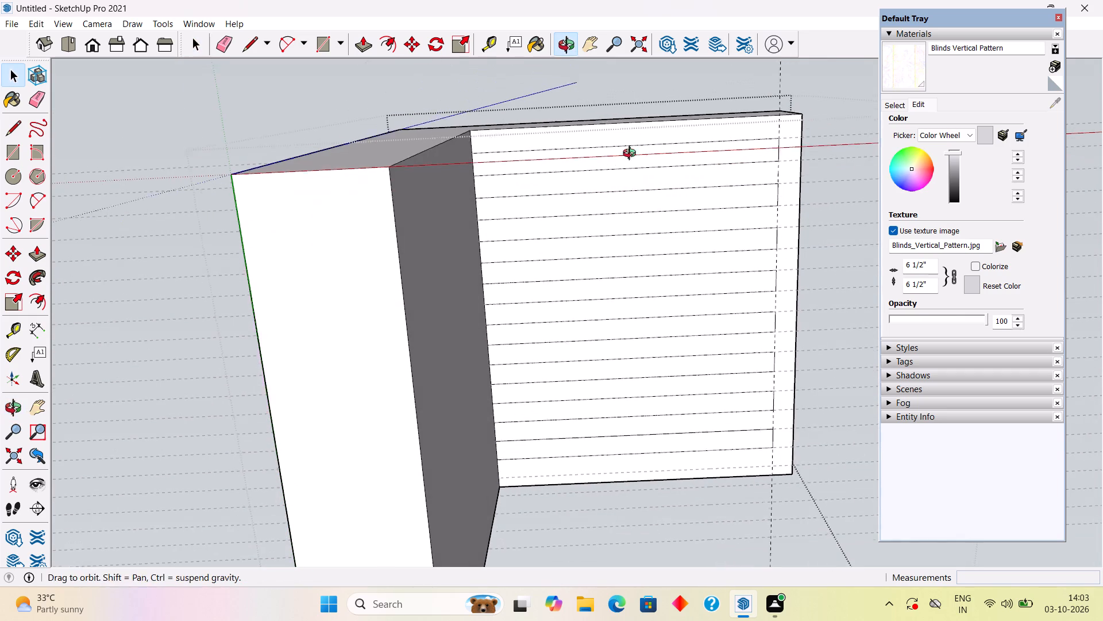
middle_drag(632, 155, 632, 143)
scroll(632, 148, up, 3)
click(638, 162)
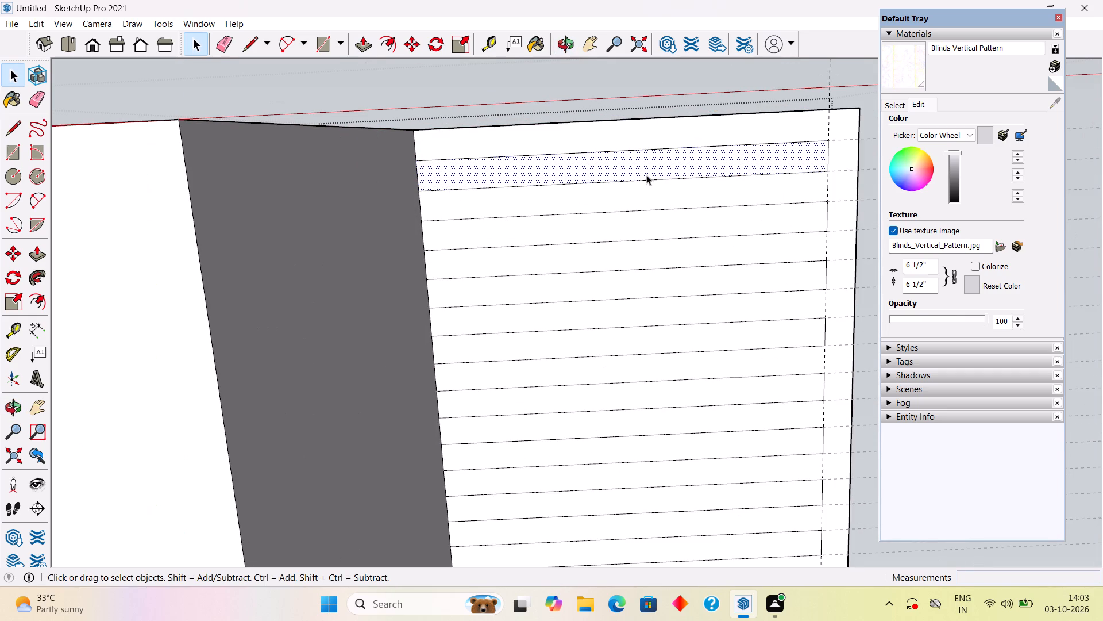
key(p)
drag(651, 165, 636, 164)
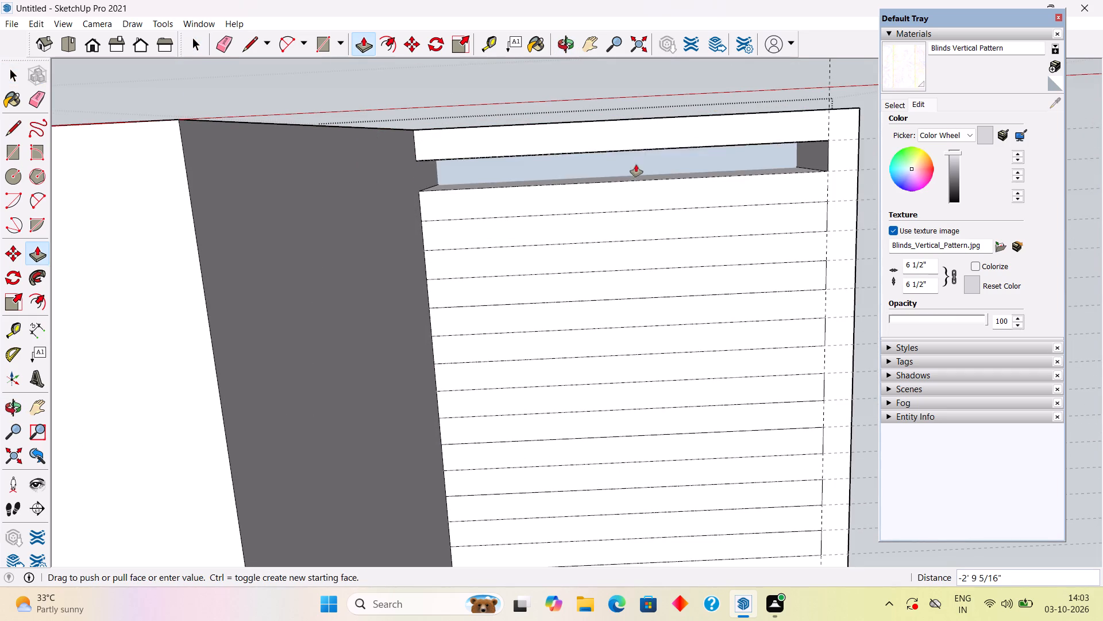
drag(636, 164, 622, 162)
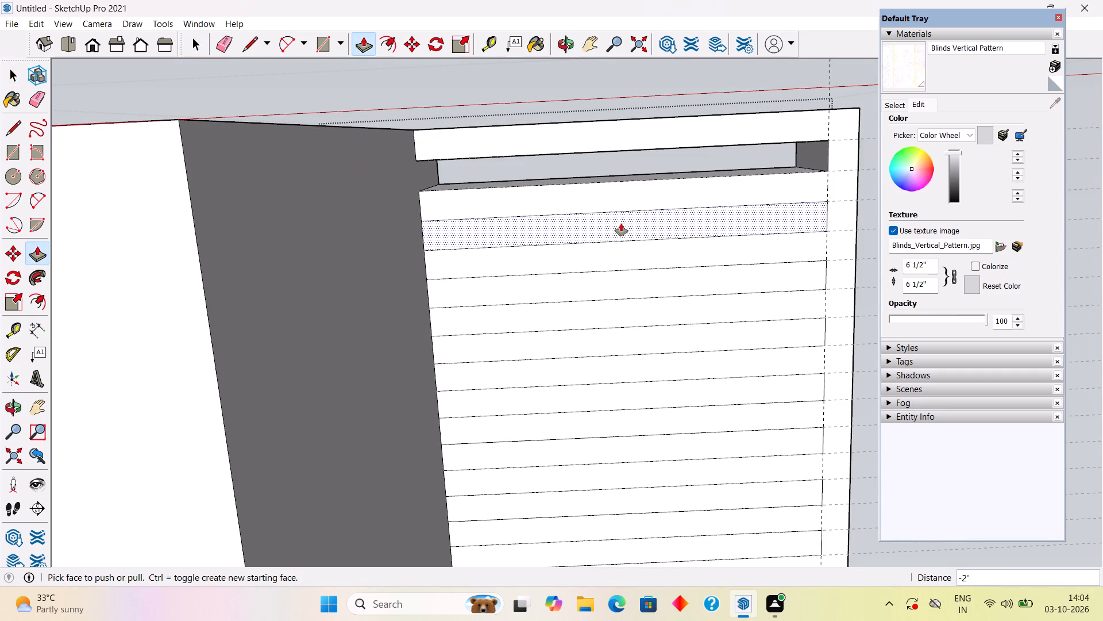
Repeat the 2' push on the other seven strip rectangles to cut evenly spaced slots through the top slab.
double_click(621, 224)
double_click(622, 284)
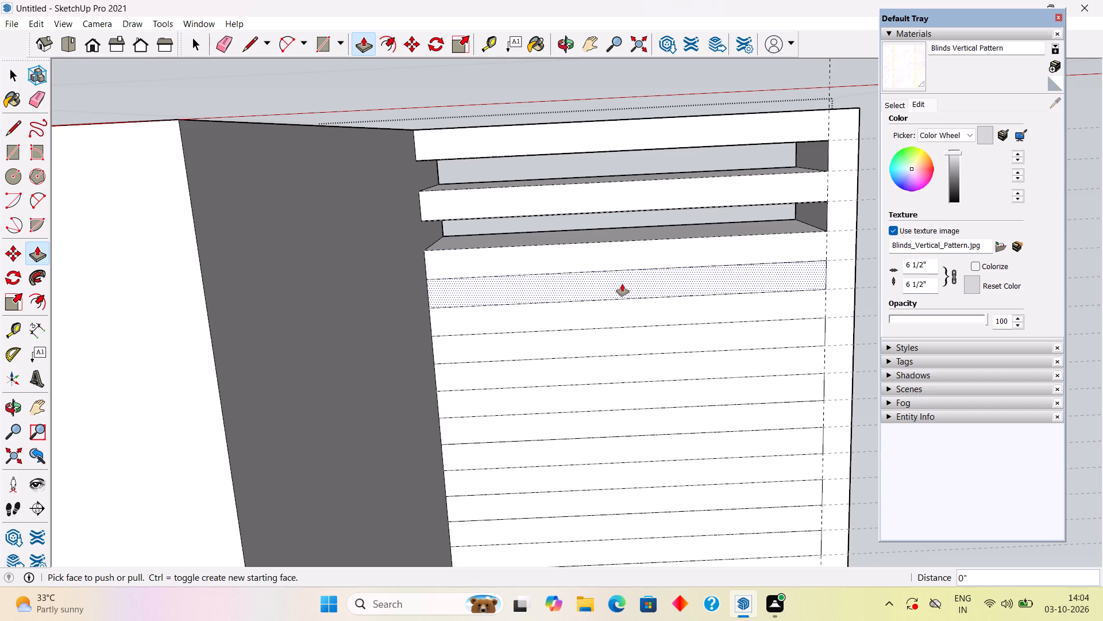
double_click(631, 332)
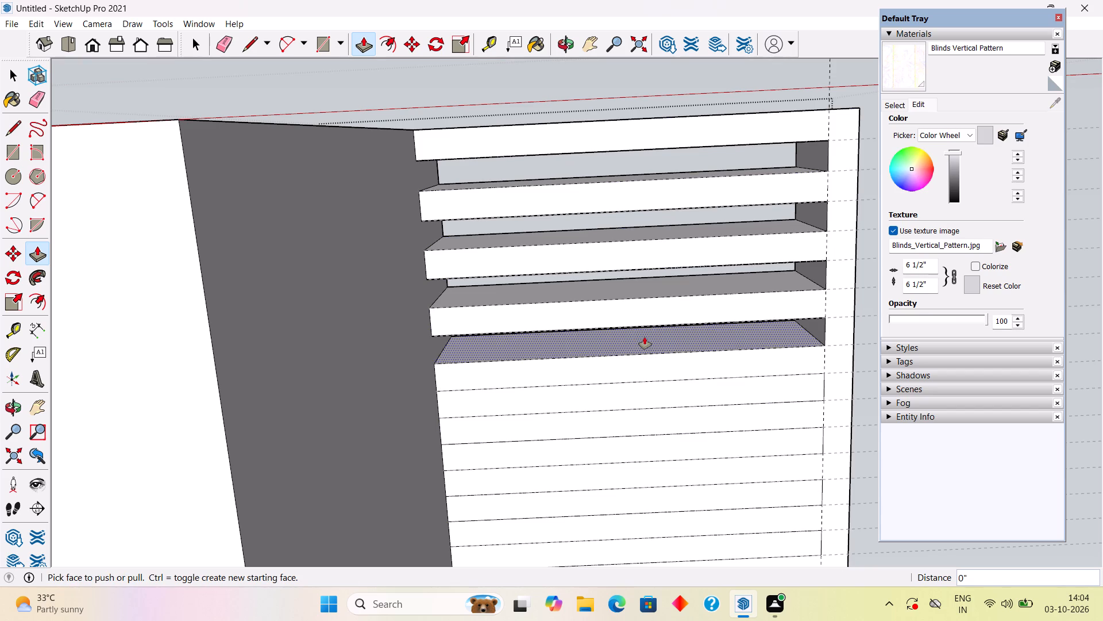
scroll(645, 337, down, 6)
scroll(642, 394, up, 5)
double_click(636, 348)
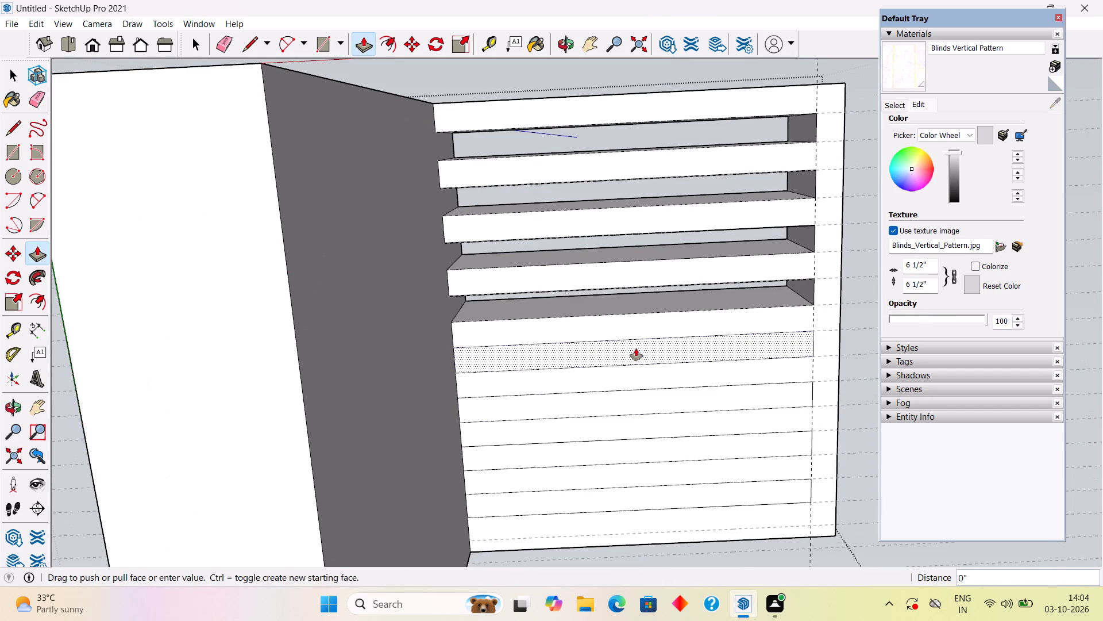
double_click(642, 393)
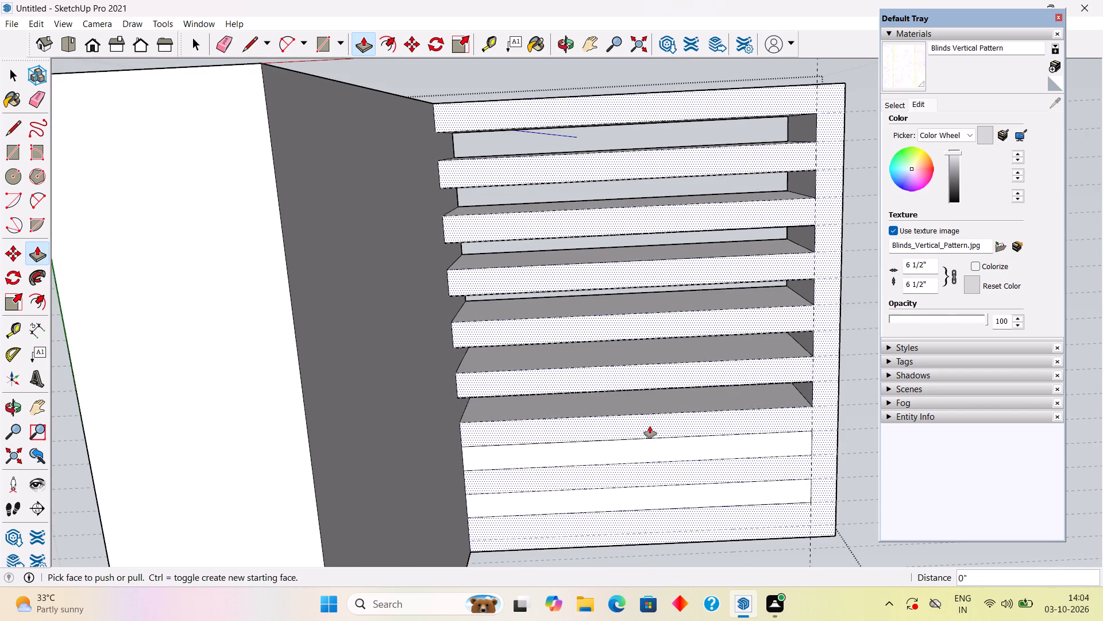
double_click(654, 447)
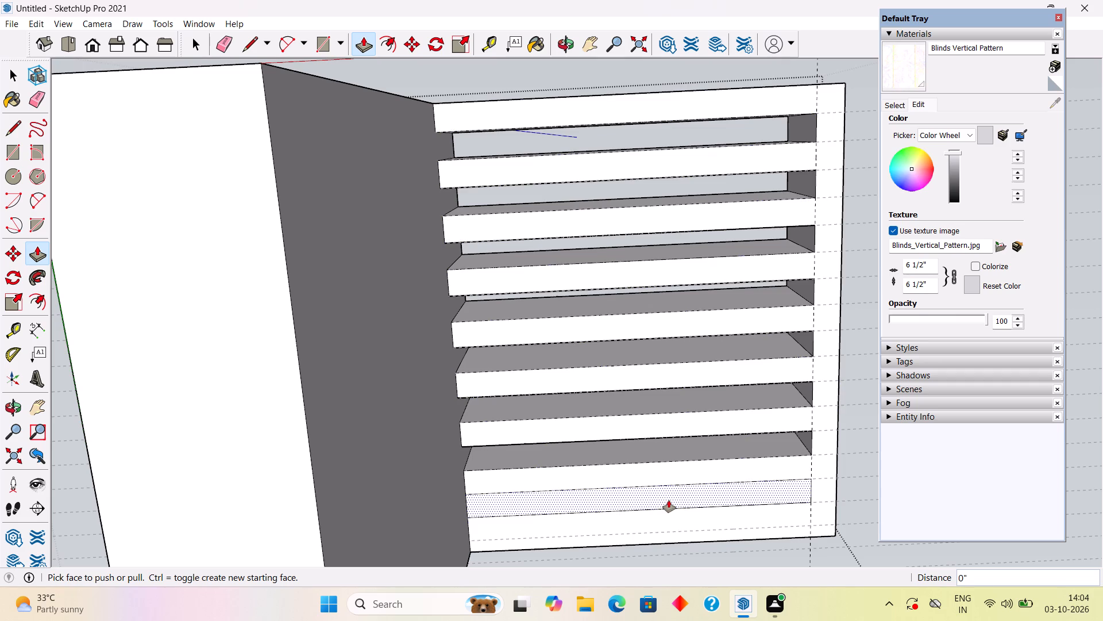
double_click(669, 500)
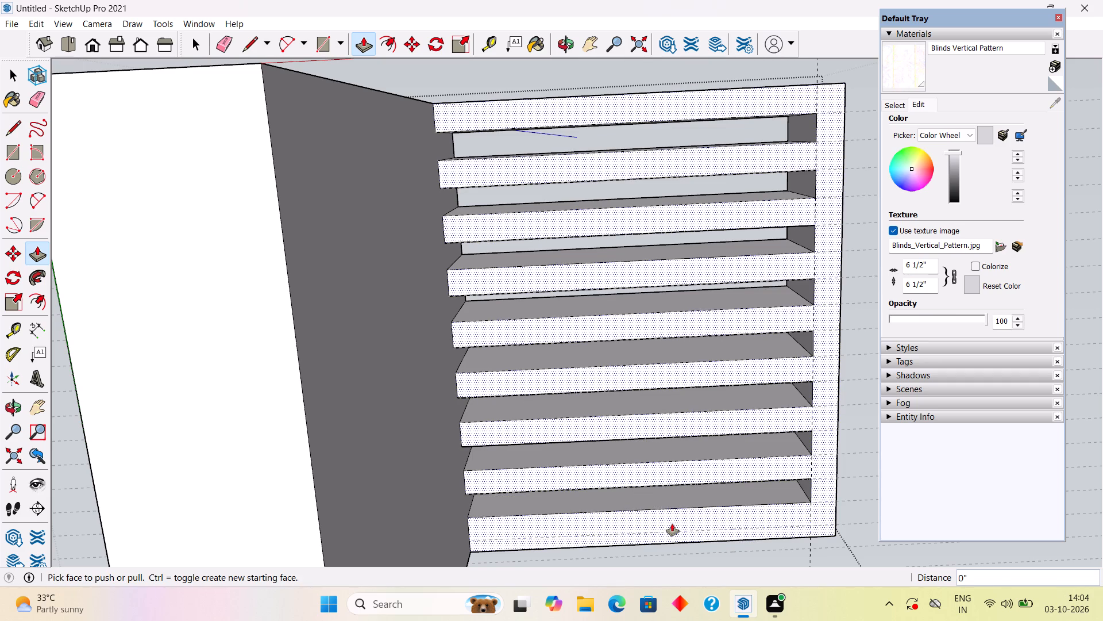
key(space)
Delete the guides inside the open roof frame group.
scroll(637, 436, down, 6)
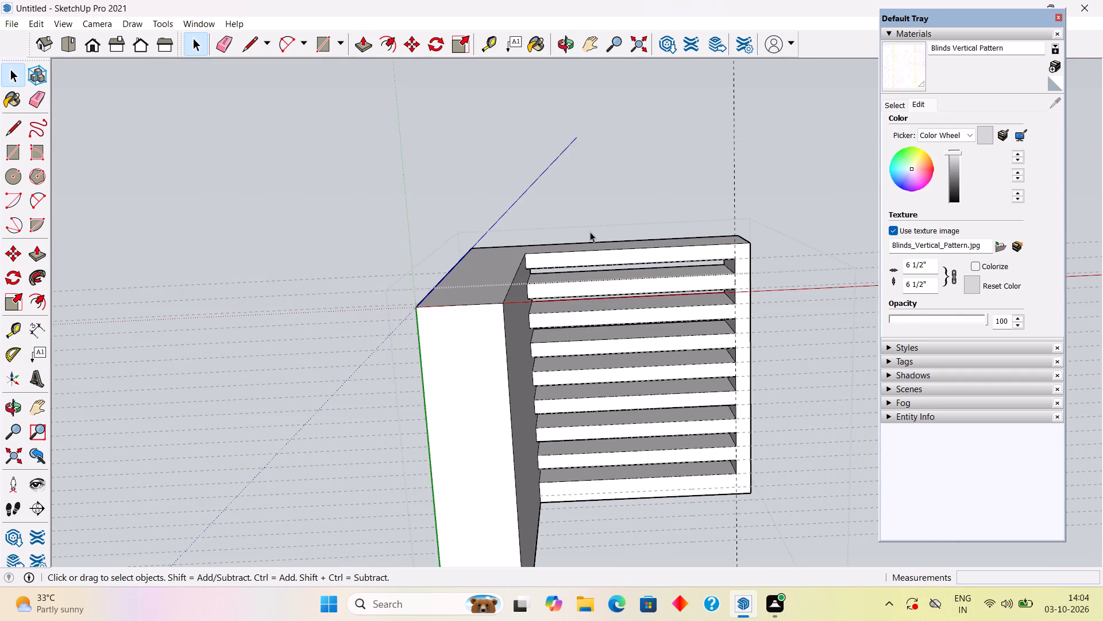
middle_drag(590, 232, 568, 571)
middle_drag(537, 250, 587, 482)
scroll(537, 250, down, 1)
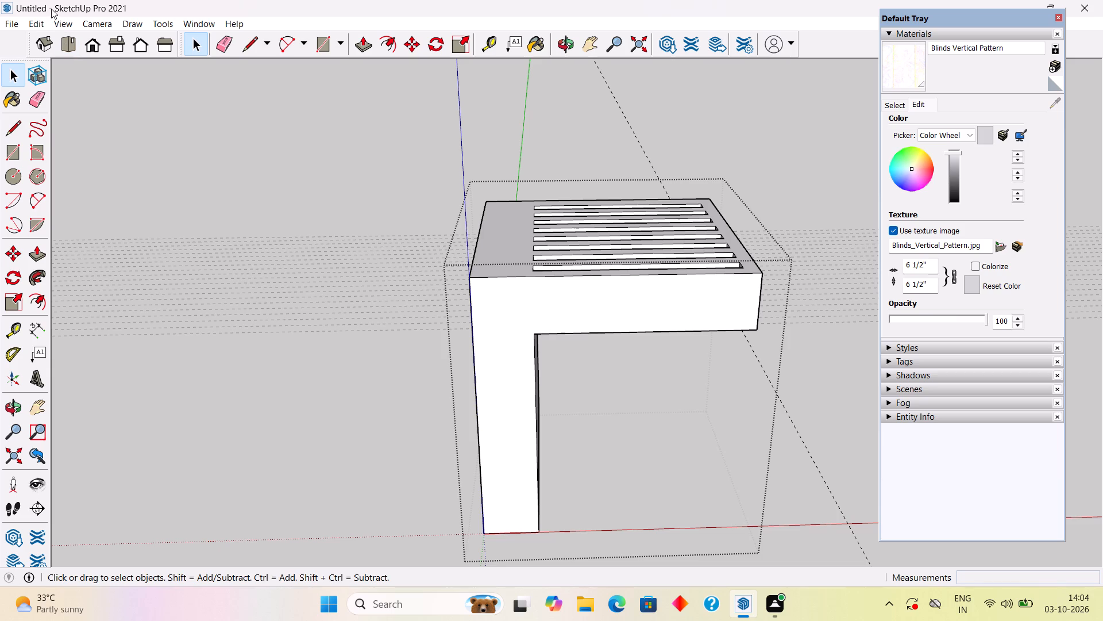
click(39, 19)
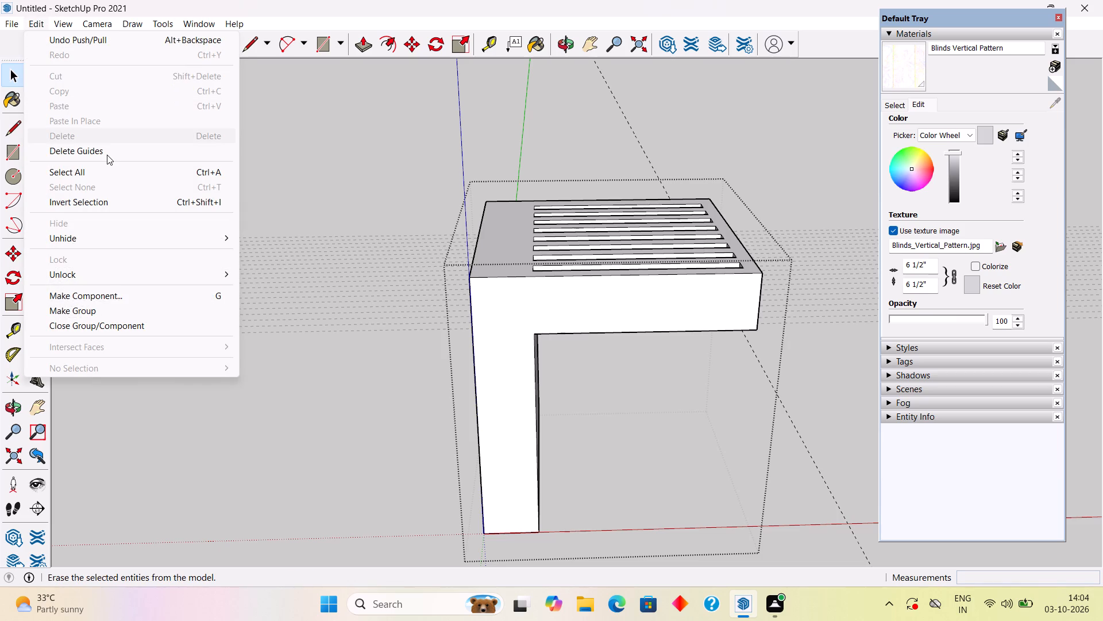
click(107, 155)
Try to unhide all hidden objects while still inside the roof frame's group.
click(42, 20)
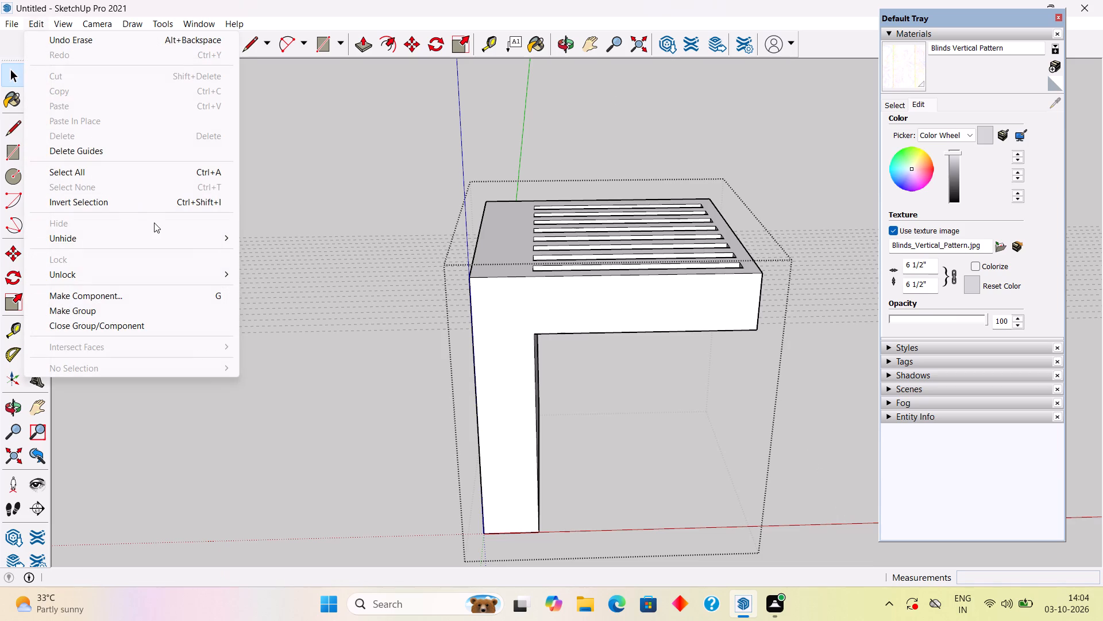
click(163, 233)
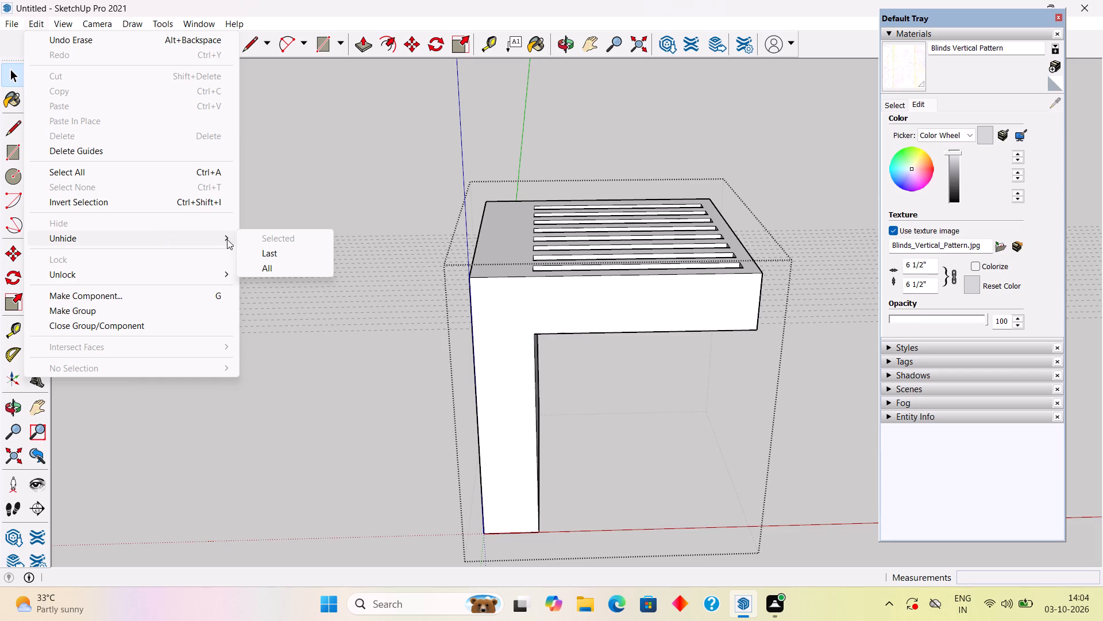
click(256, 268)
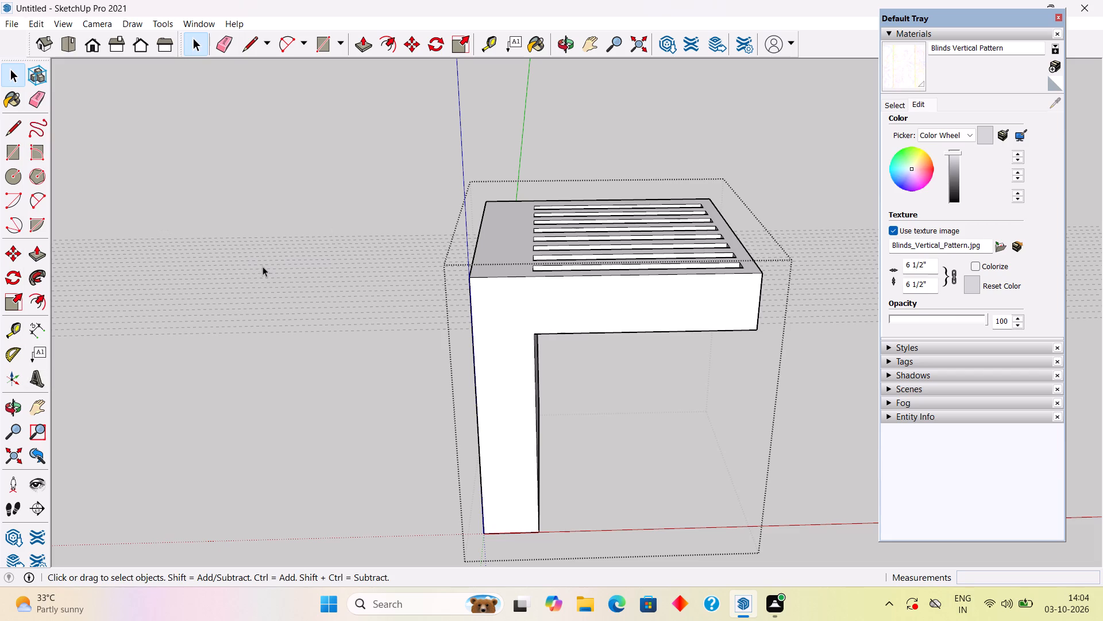
Close the roof frame's group and delete the remaining guides in the model.
click(277, 224)
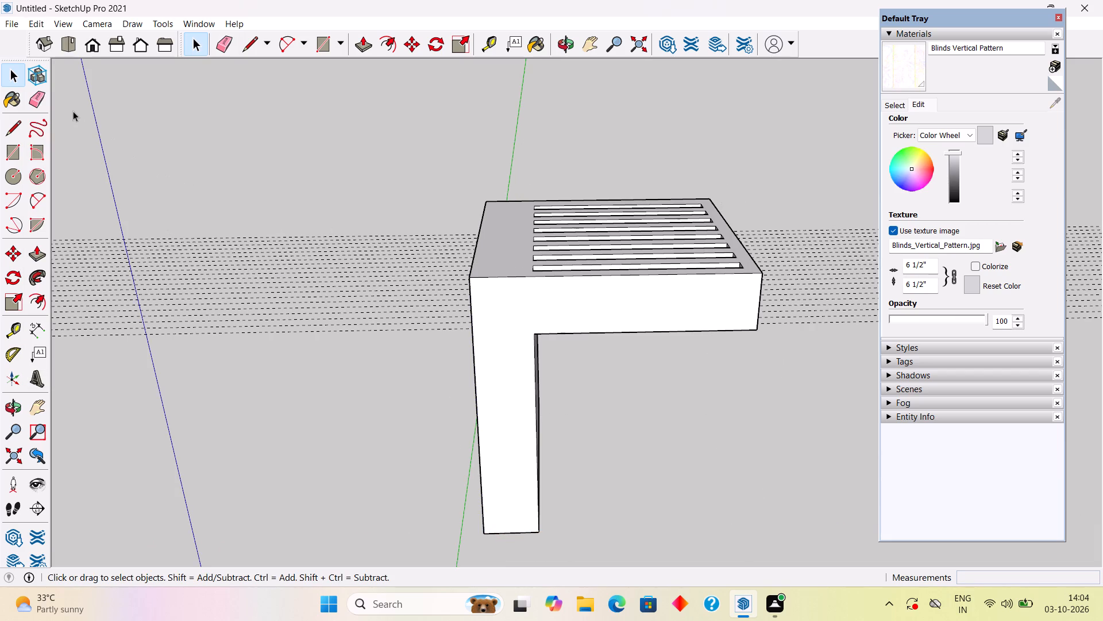
click(37, 24)
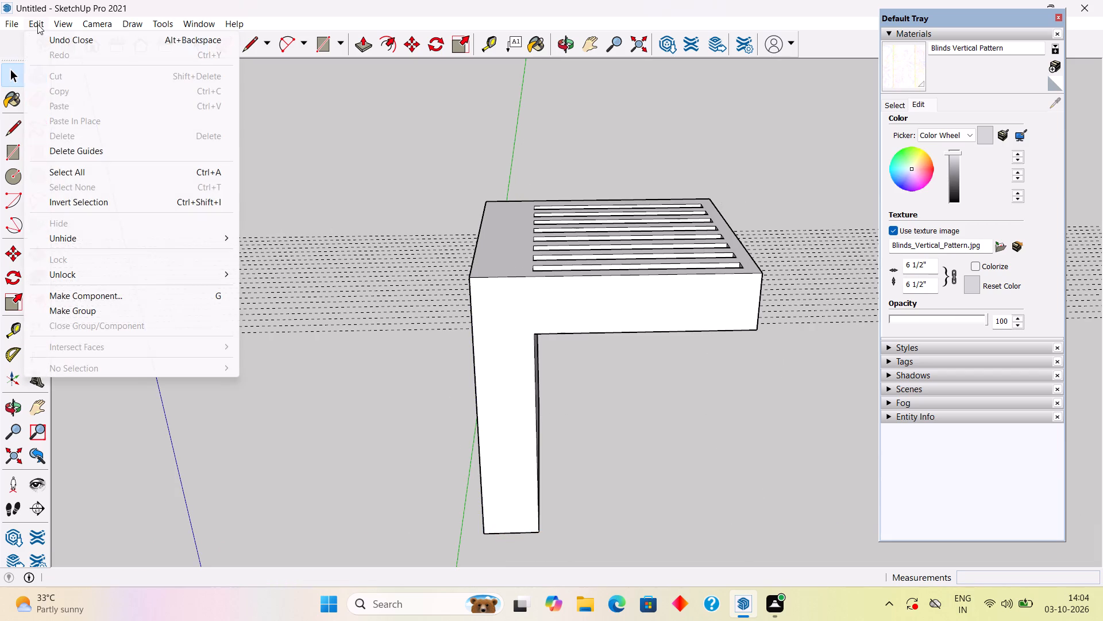
click(95, 152)
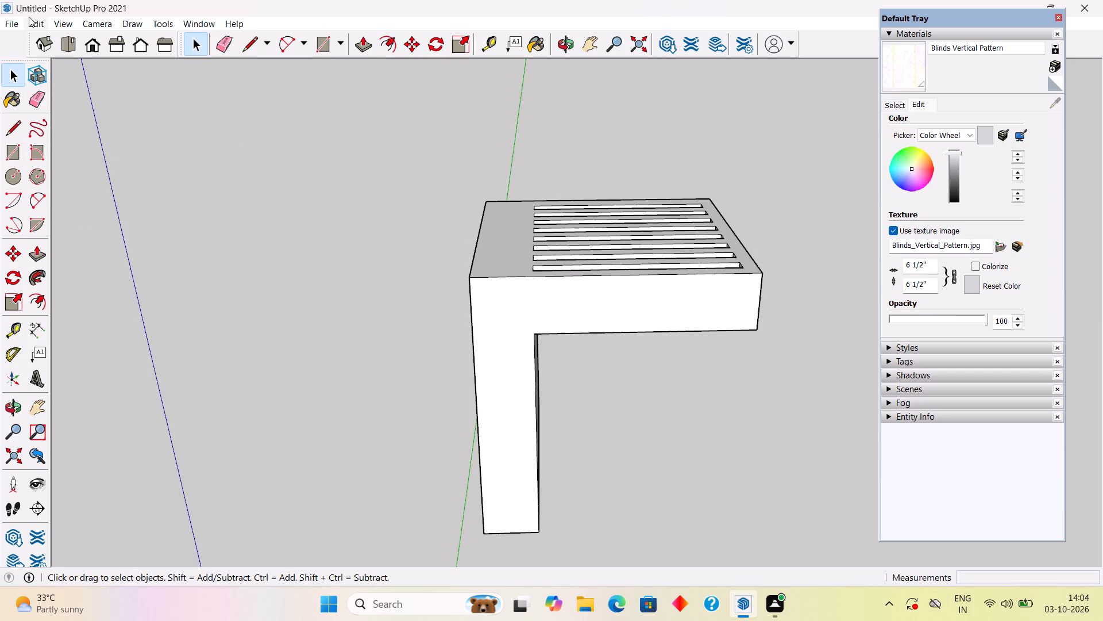
Unhide all hidden objects so the rest of the house shows around the roof frame.
click(33, 18)
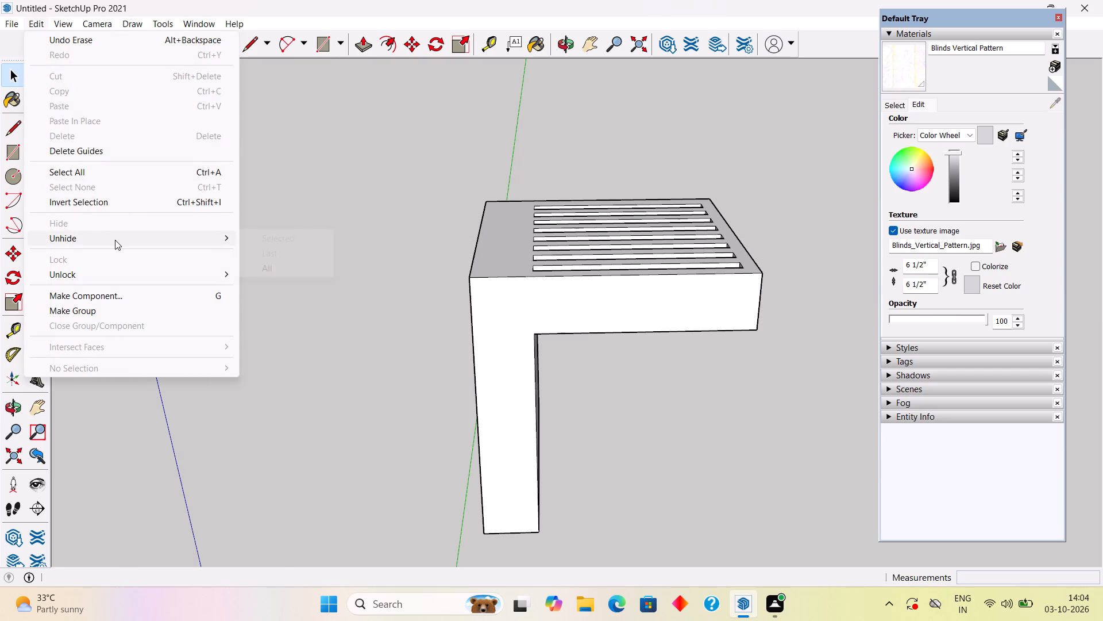
click(115, 240)
click(221, 236)
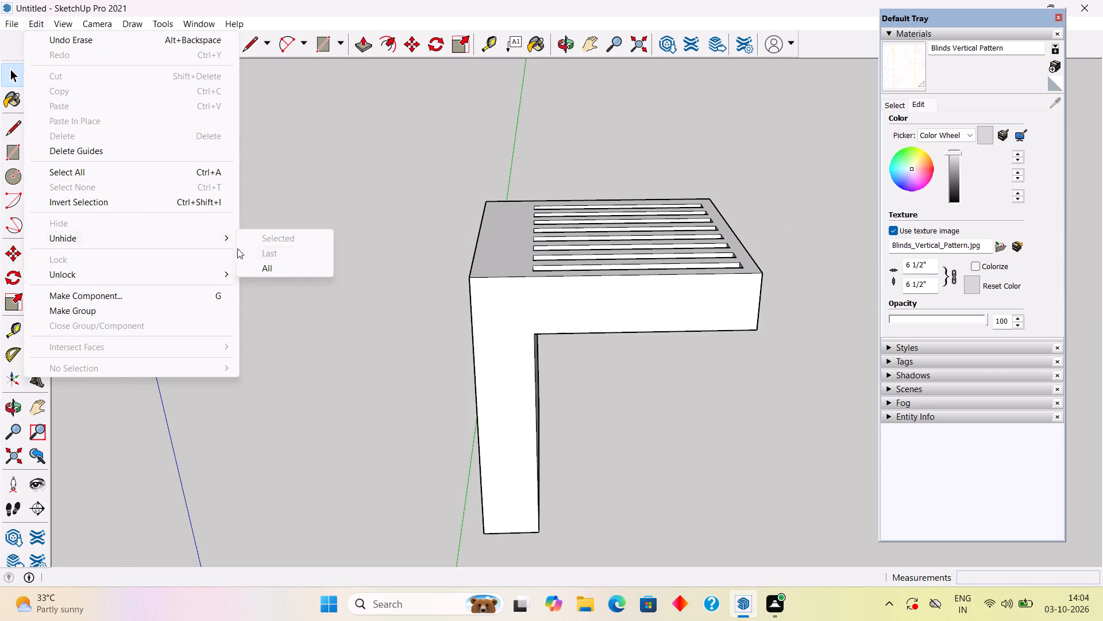
click(255, 262)
scroll(291, 264, down, 4)
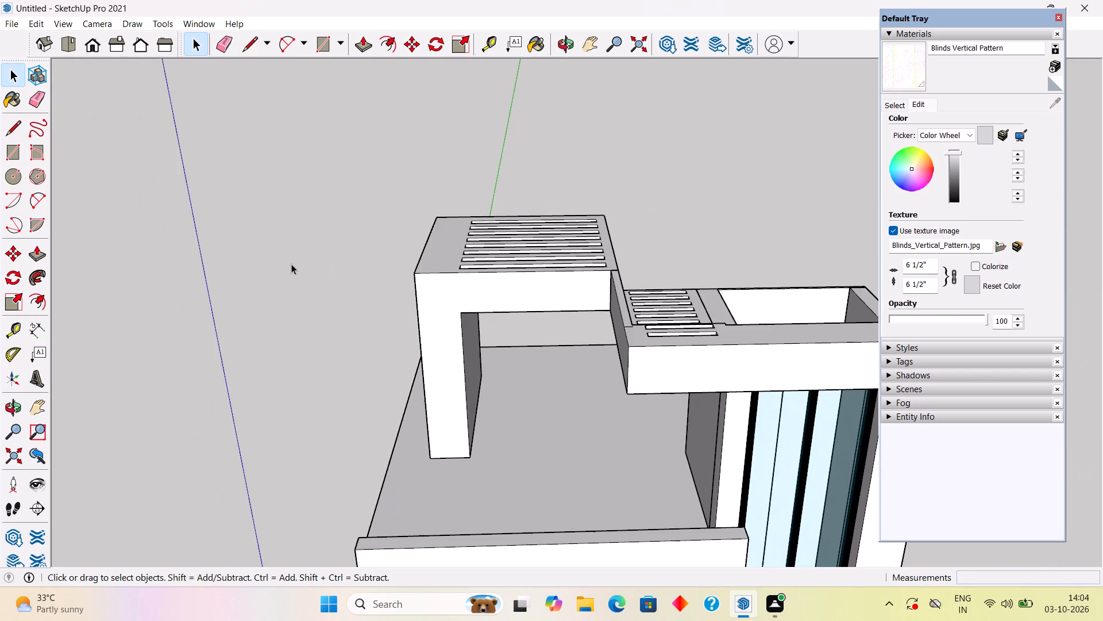
click(310, 260)
Open the L-shaped roof frame's group, pull its slab's end face out 6" toward the slatted overhang, and close the group.
middle_drag(476, 329, 476, 237)
scroll(472, 223, down, 2)
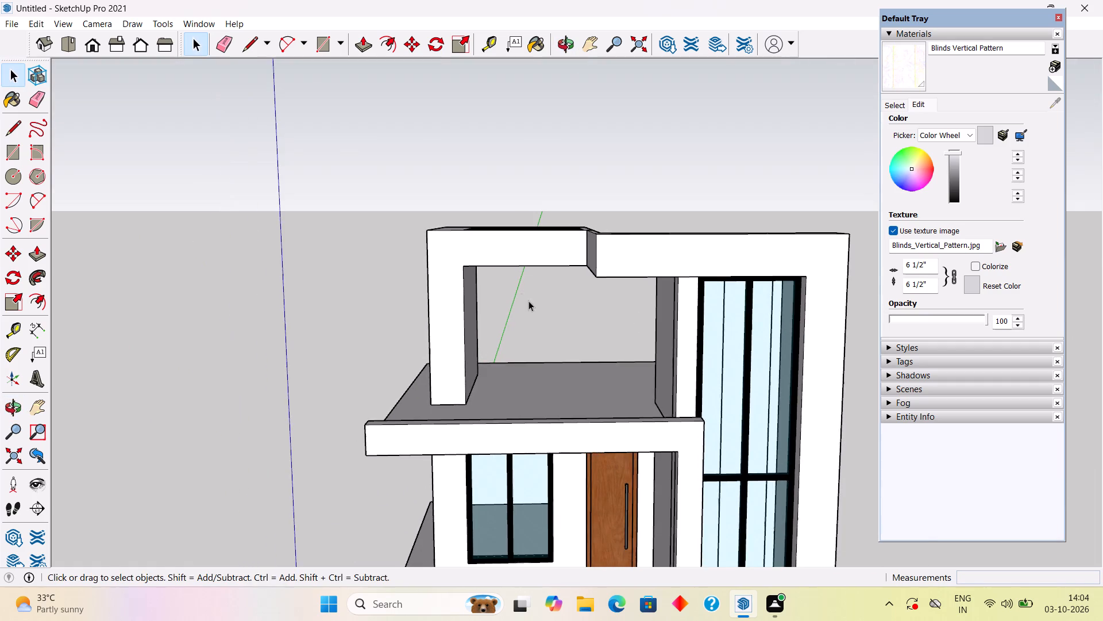
middle_drag(529, 301, 516, 156)
scroll(585, 239, up, 4)
middle_drag(590, 227, 563, 178)
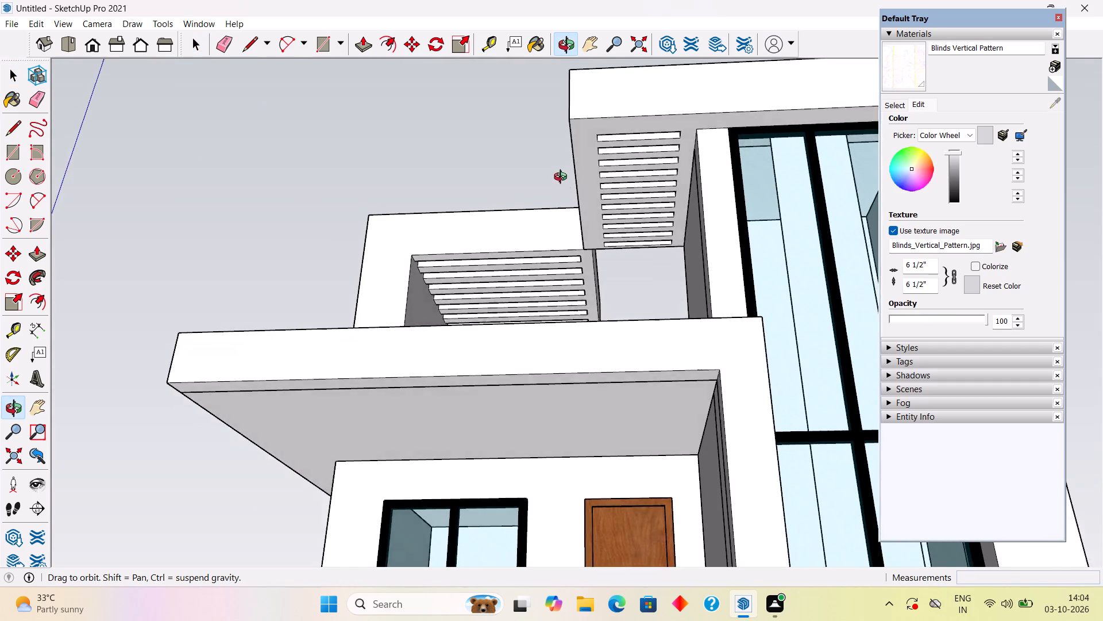
middle_drag(563, 178, 316, 495)
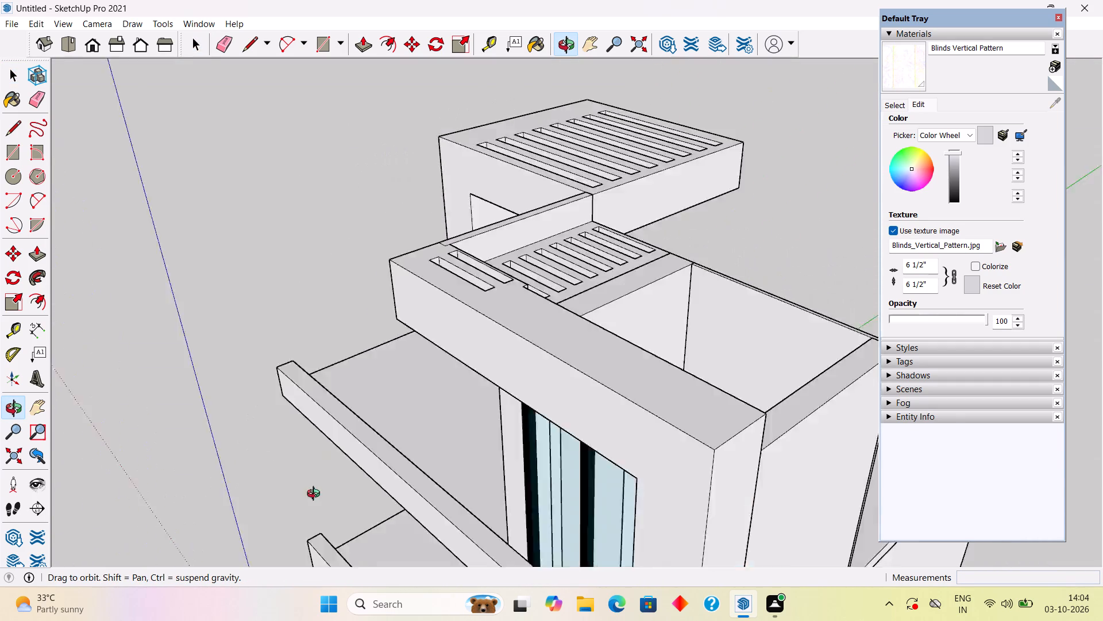
middle_drag(316, 495, 26, 480)
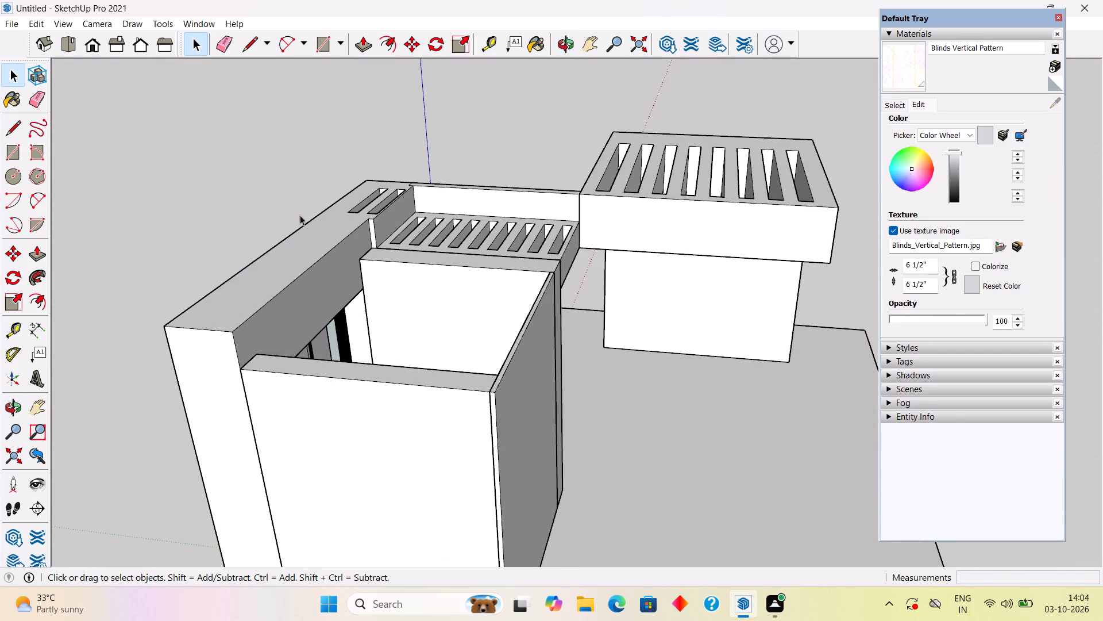
middle_drag(662, 227, 487, 260)
scroll(519, 246, up, 2)
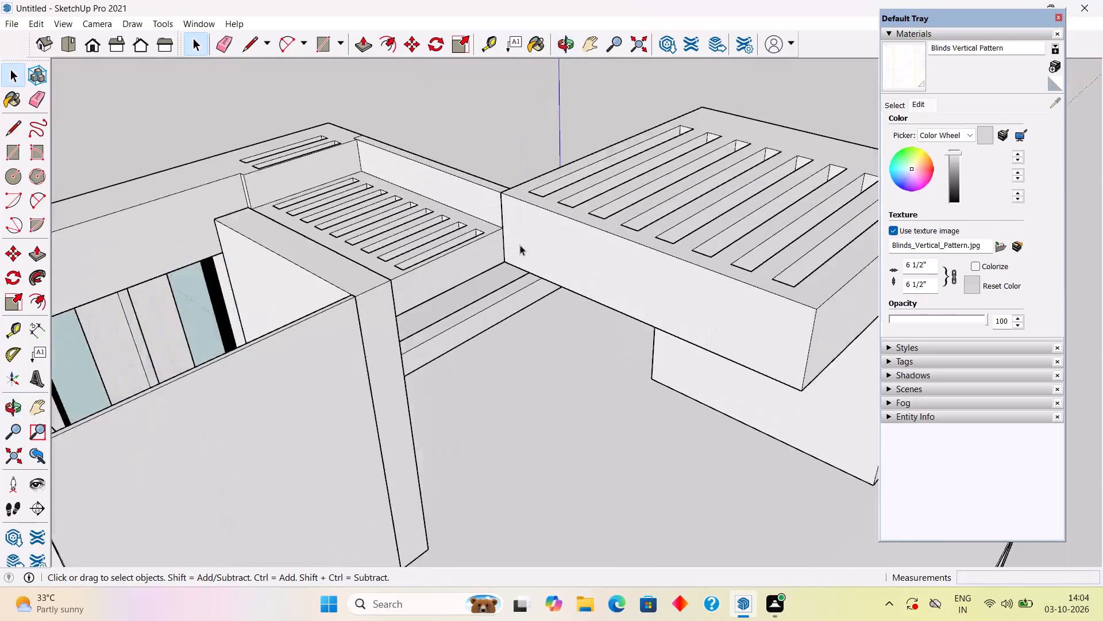
scroll(520, 245, up, 3)
triple_click(541, 235)
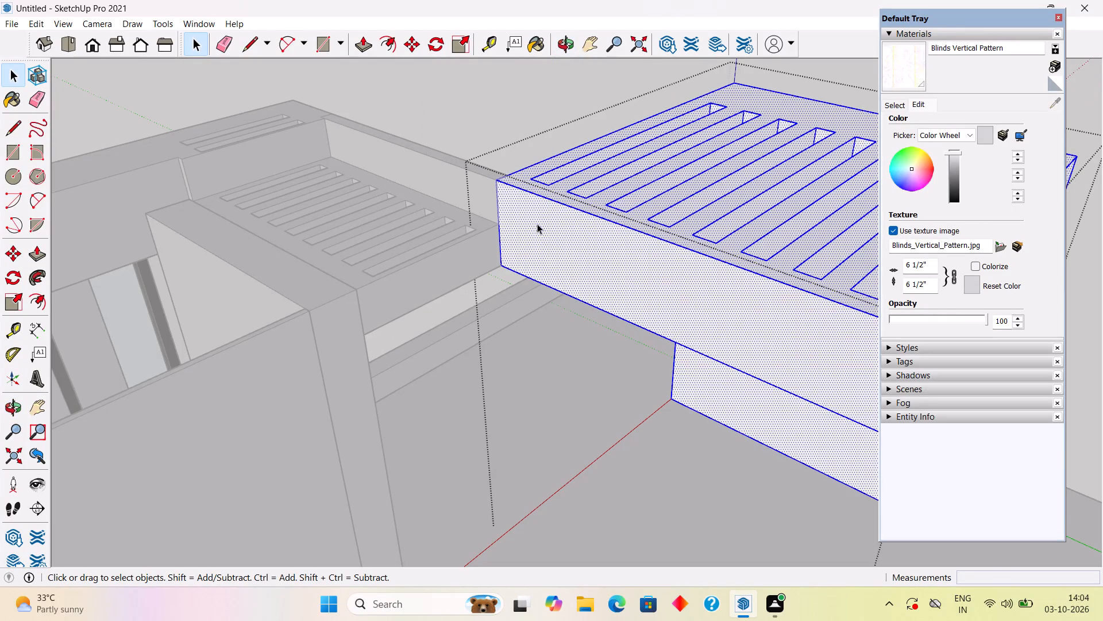
key(p)
click(537, 224)
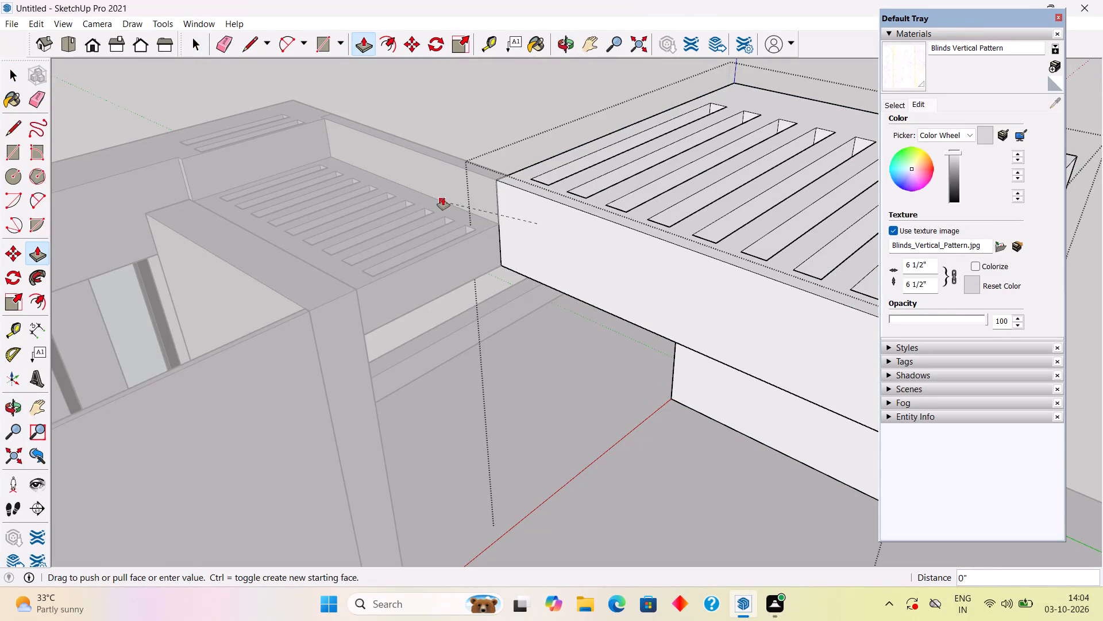
scroll(449, 204, up, 7)
scroll(446, 263, up, 3)
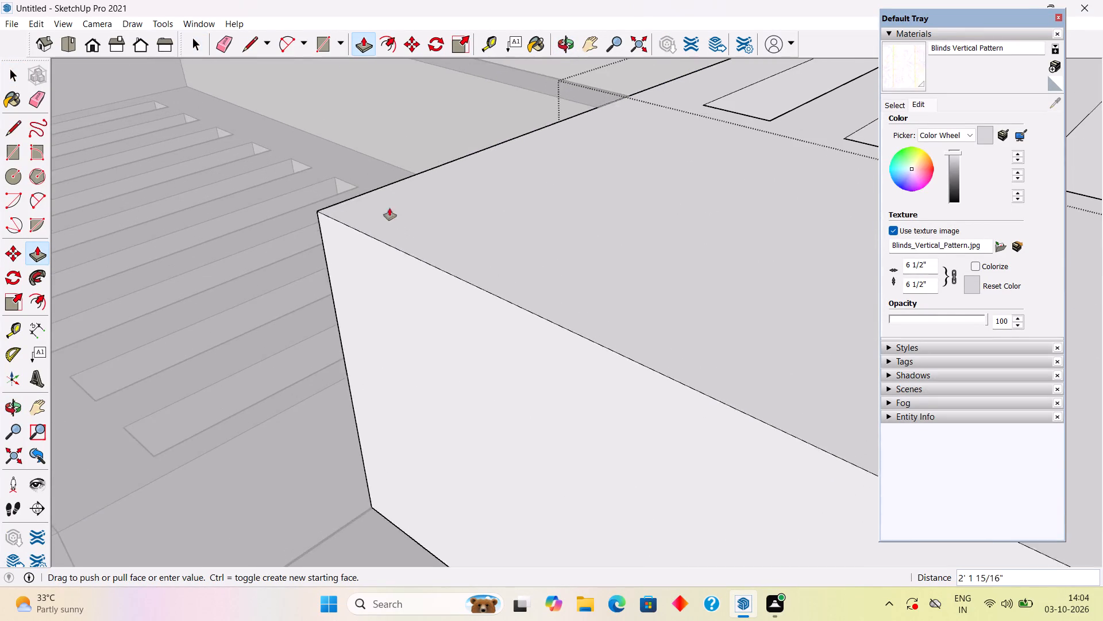
scroll(373, 199, up, 4)
click(342, 173)
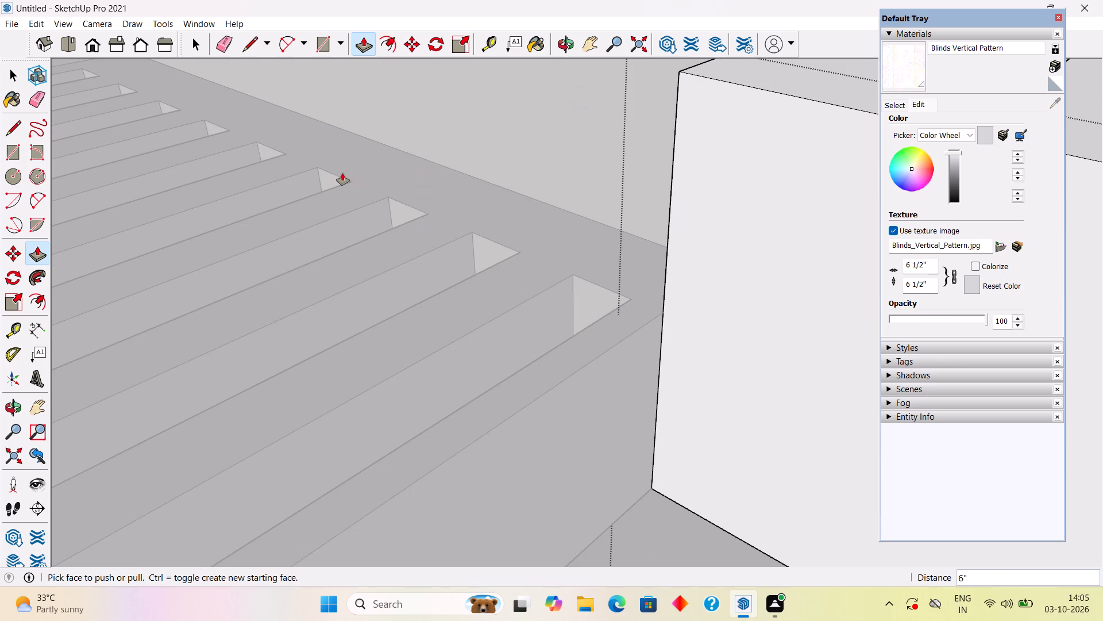
key(space)
scroll(342, 173, down, 20)
scroll(342, 173, down, 6)
middle_drag(348, 191, 419, 223)
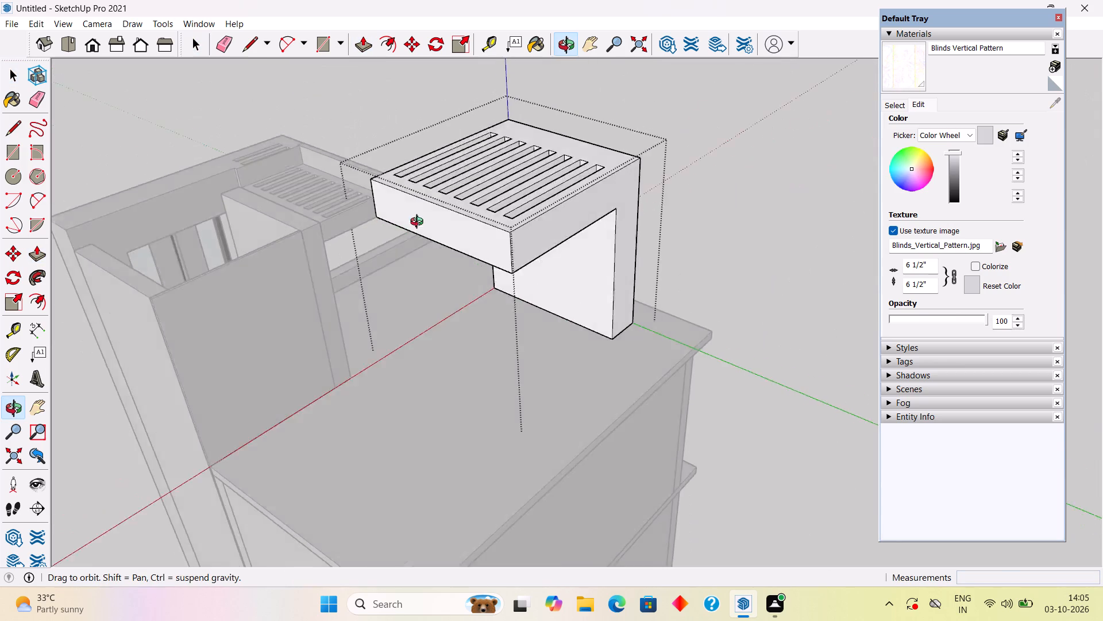
middle_drag(419, 223, 518, 220)
scroll(513, 222, down, 5)
click(408, 113)
Examine the whole house from the front, below and above with the extended roof frame in place.
middle_drag(454, 348, 461, 344)
middle_drag(438, 350, 768, 179)
middle_drag(578, 334, 805, 254)
middle_drag(646, 156, 528, 246)
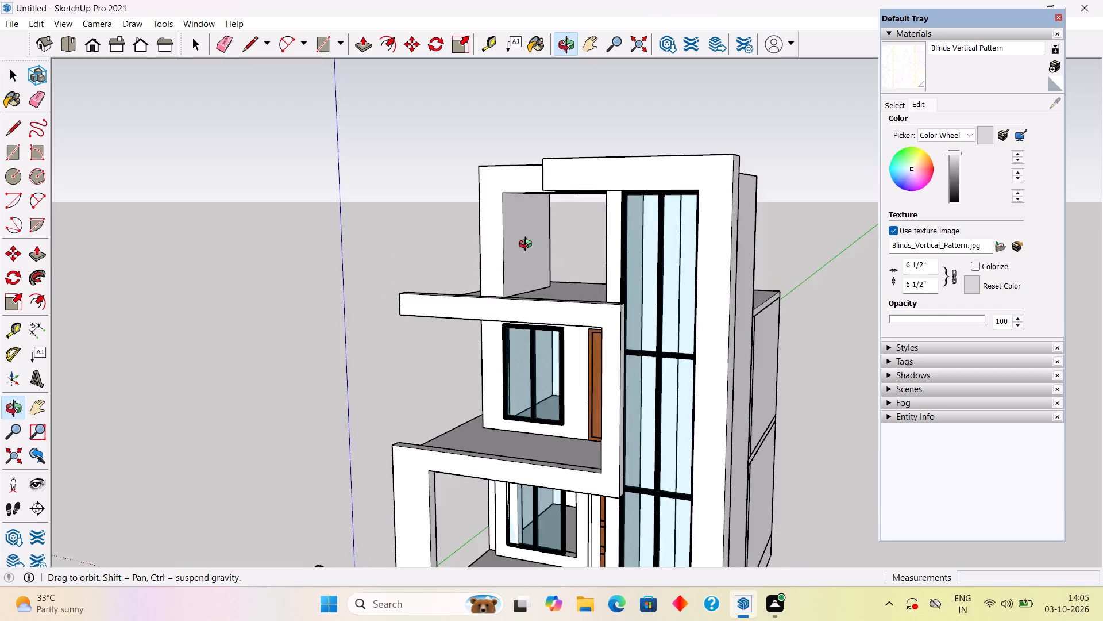
middle_drag(528, 246, 623, 439)
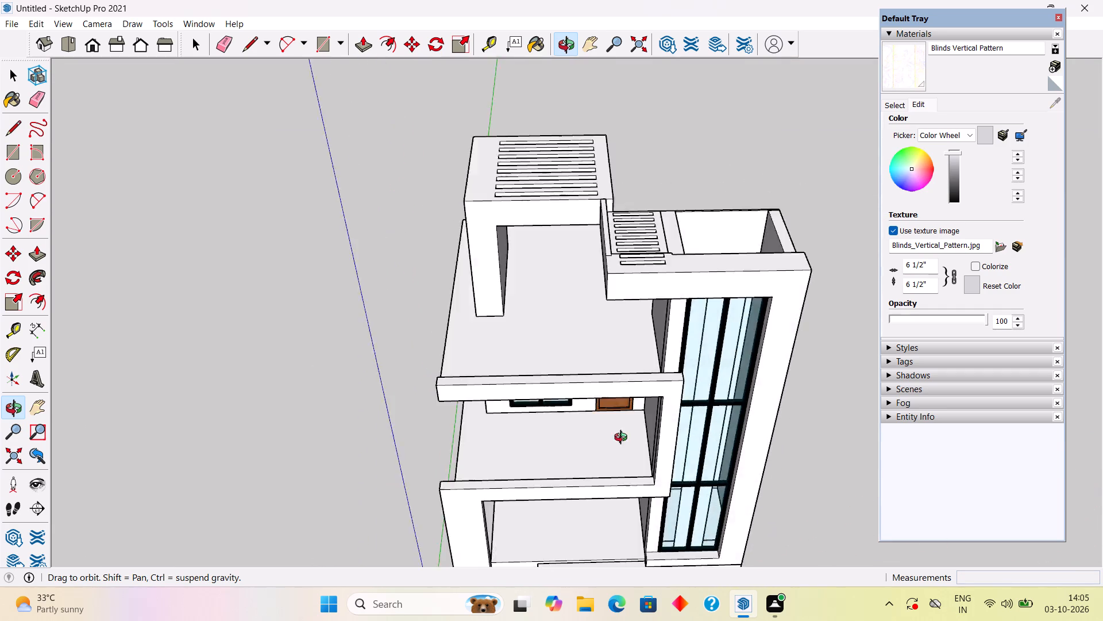
middle_drag(623, 439, 741, 330)
middle_drag(792, 210, 1023, 5)
scroll(1023, 5, down, 2)
scroll(781, 224, down, 3)
middle_drag(736, 260, 588, 341)
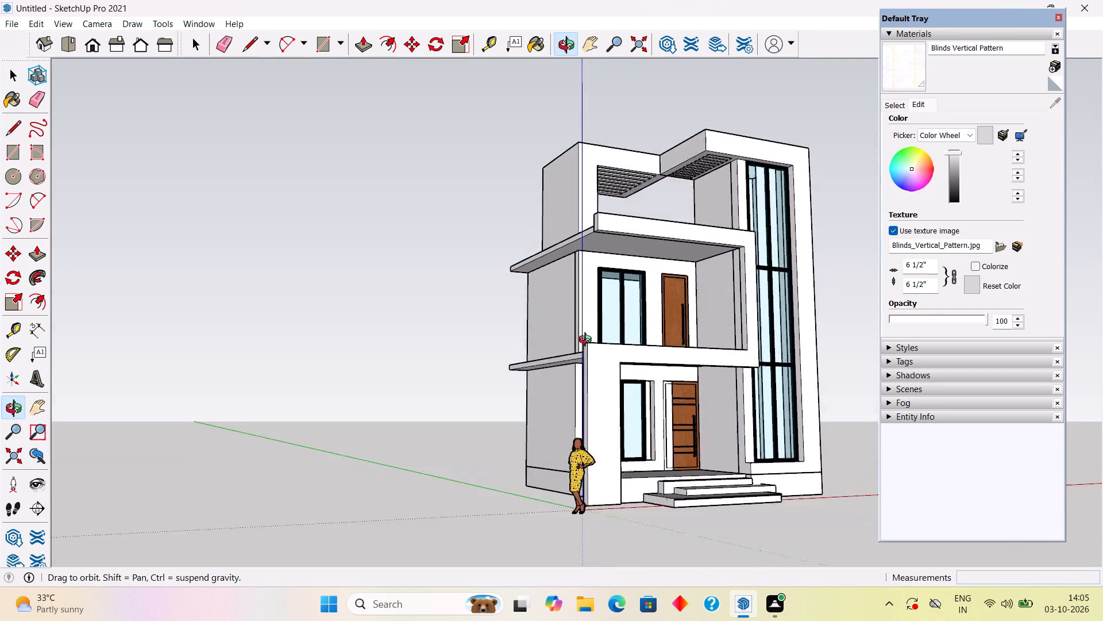
middle_drag(588, 341, 516, 354)
scroll(569, 202, down, 4)
middle_drag(701, 128, 537, 393)
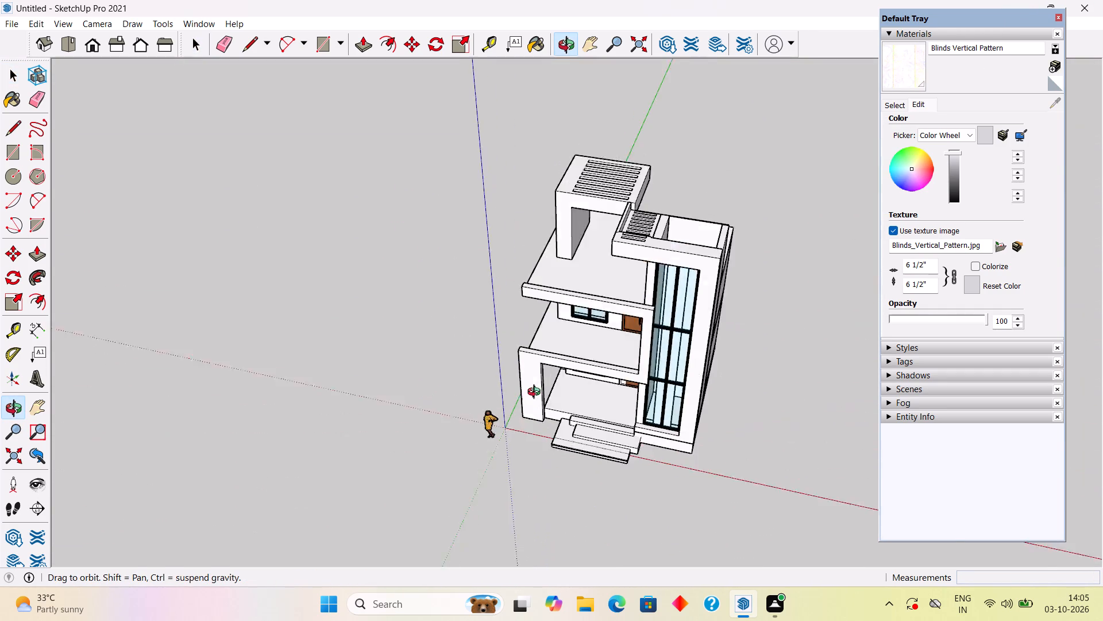
middle_drag(537, 393, 526, 426)
scroll(631, 339, up, 6)
scroll(665, 260, down, 3)
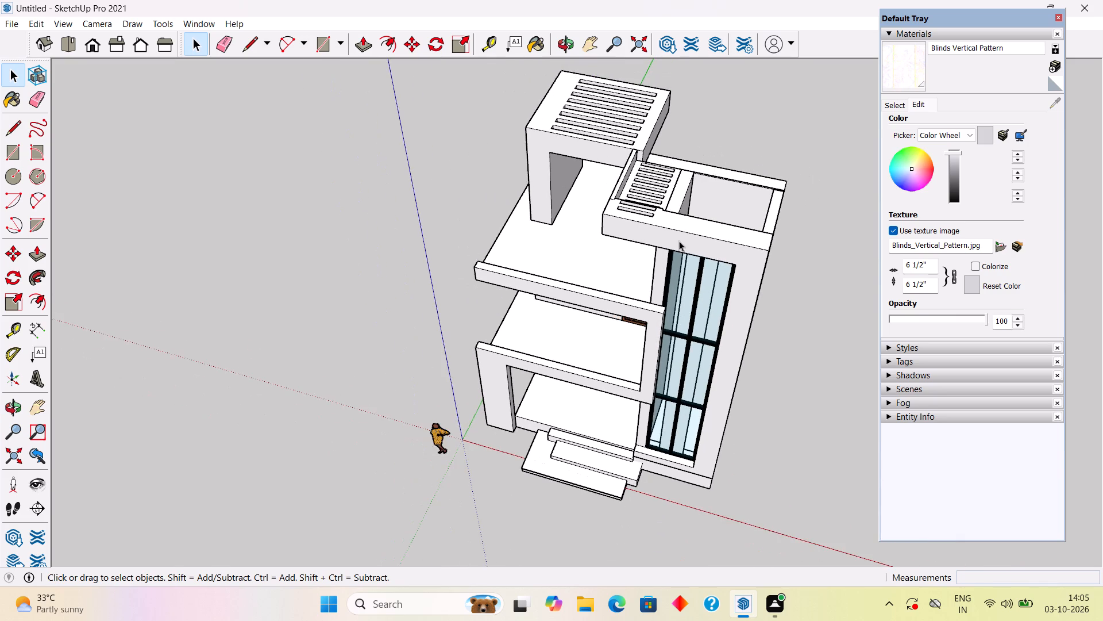
Inspect from above the junction between the slotted roof frame and the slatted overhang beside the tower.
middle_drag(680, 232, 488, 252)
scroll(824, 200, up, 3)
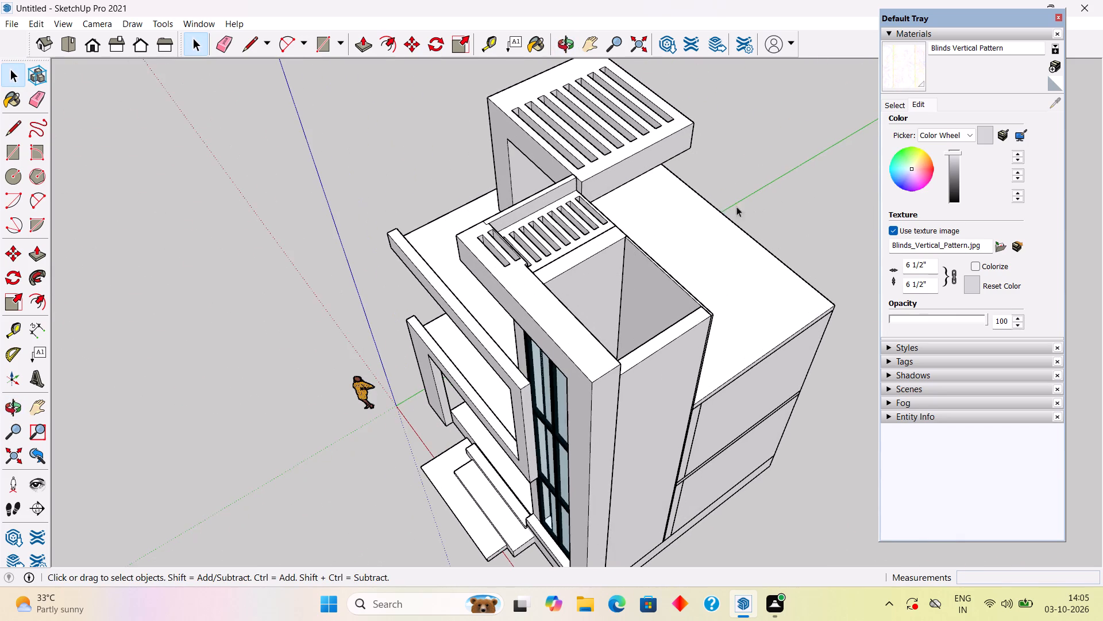
scroll(614, 205, up, 3)
middle_drag(609, 202, 451, 209)
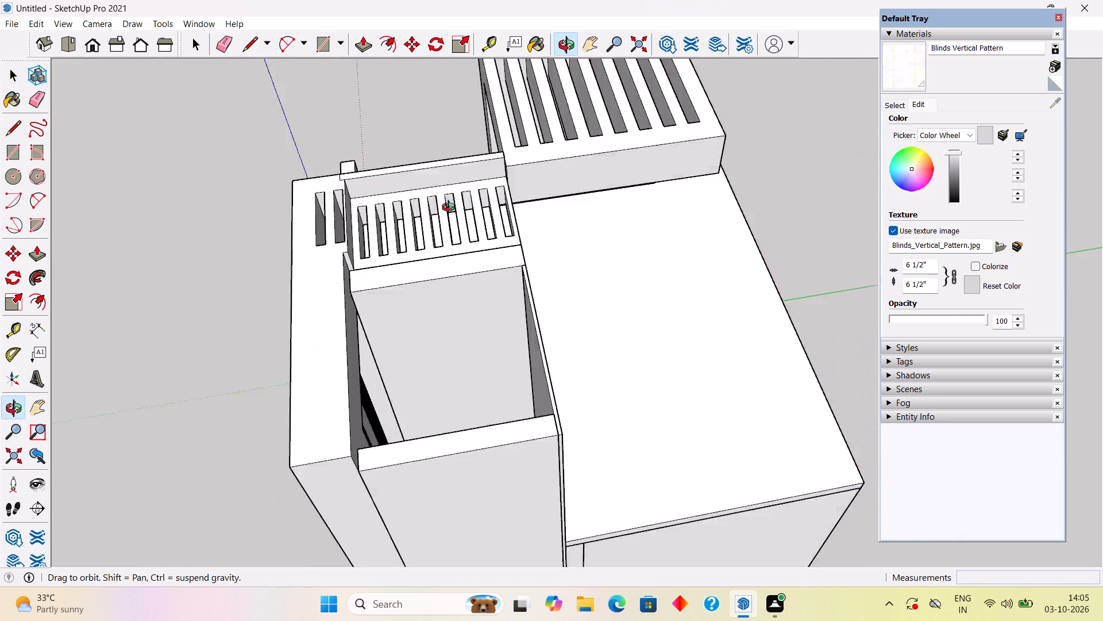
middle_drag(451, 209, 246, 266)
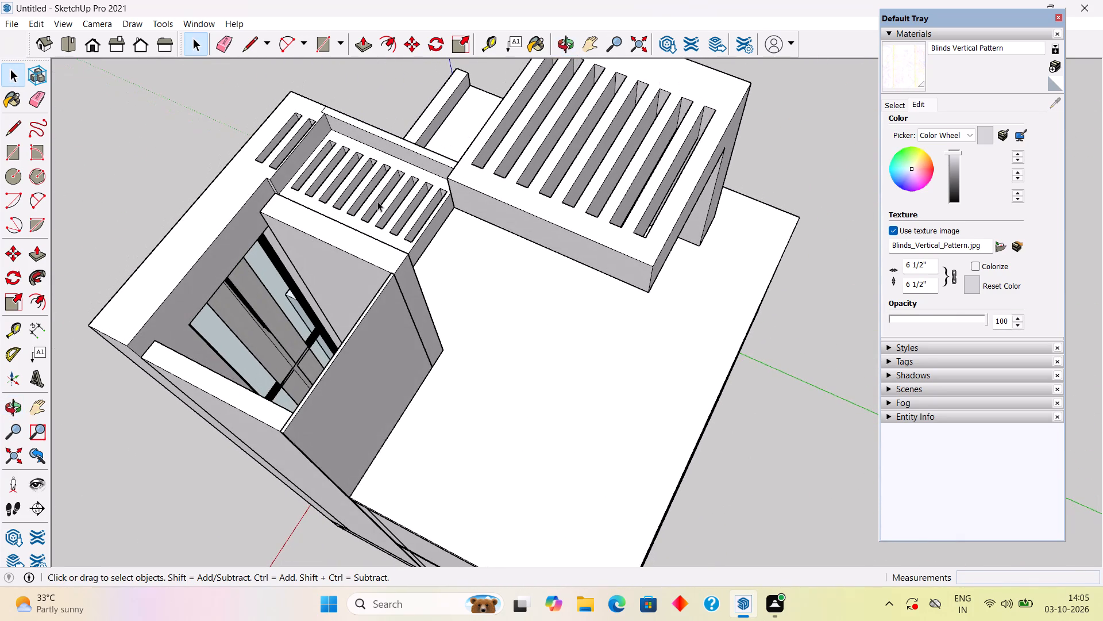
middle_drag(428, 177, 672, 128)
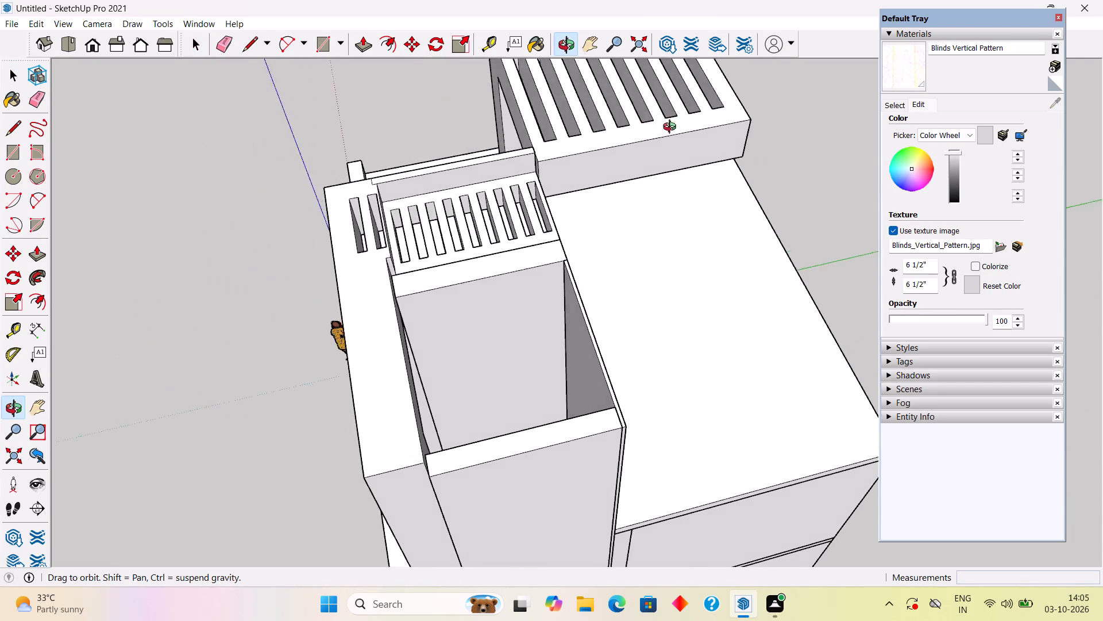
middle_drag(672, 128, 678, 128)
scroll(523, 166, up, 9)
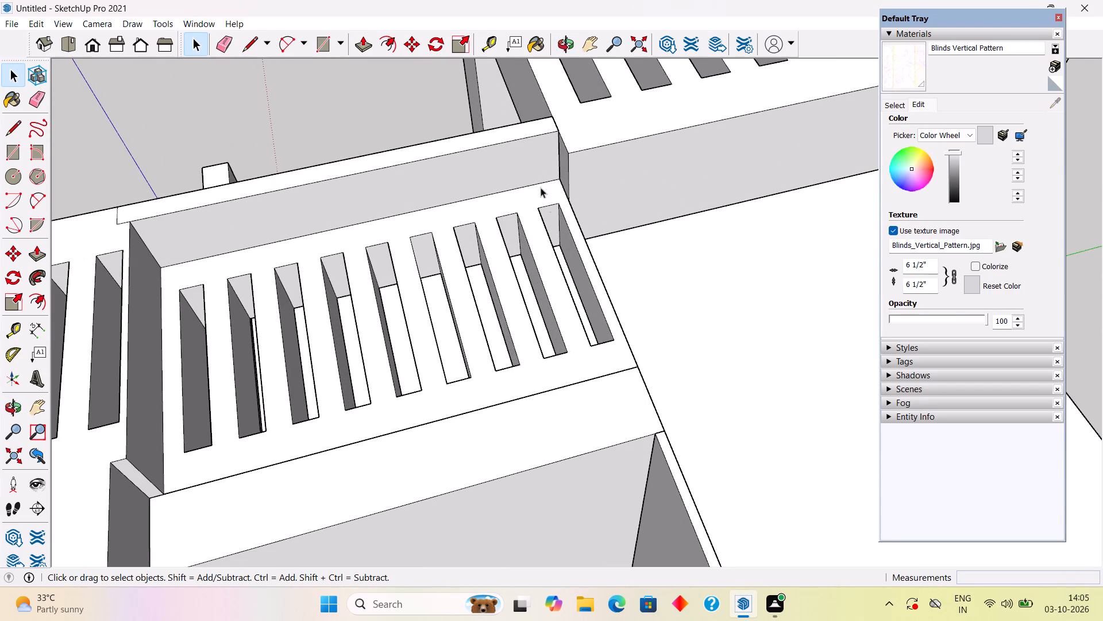
scroll(545, 208, down, 3)
scroll(586, 180, down, 5)
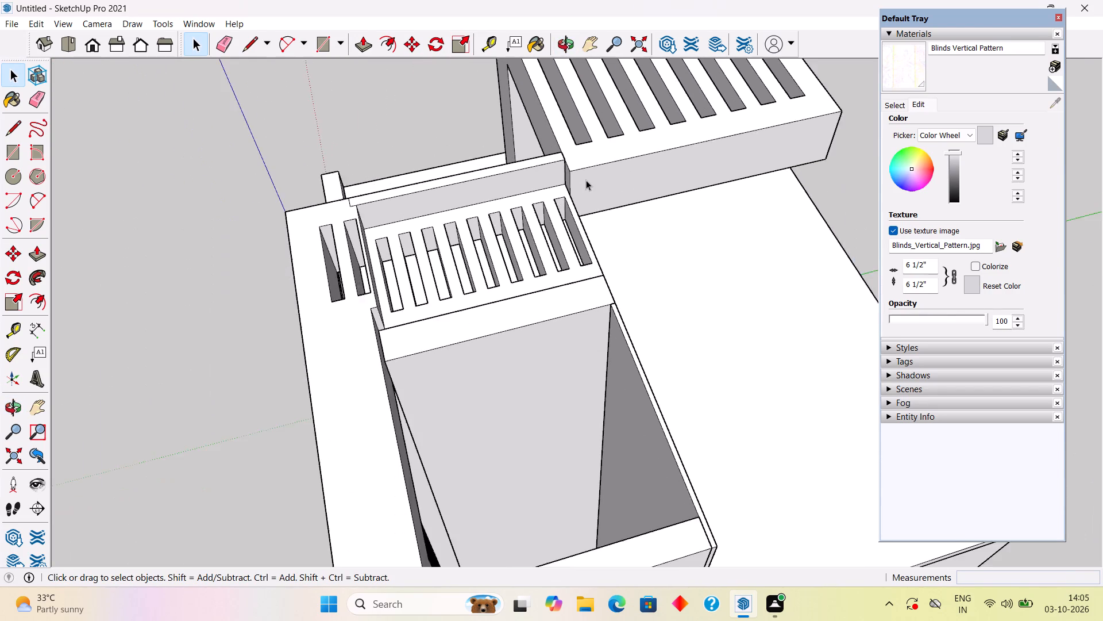
scroll(586, 180, down, 8)
Review the house's overall proportions from the tower side and the front elevation.
middle_drag(465, 371, 808, 271)
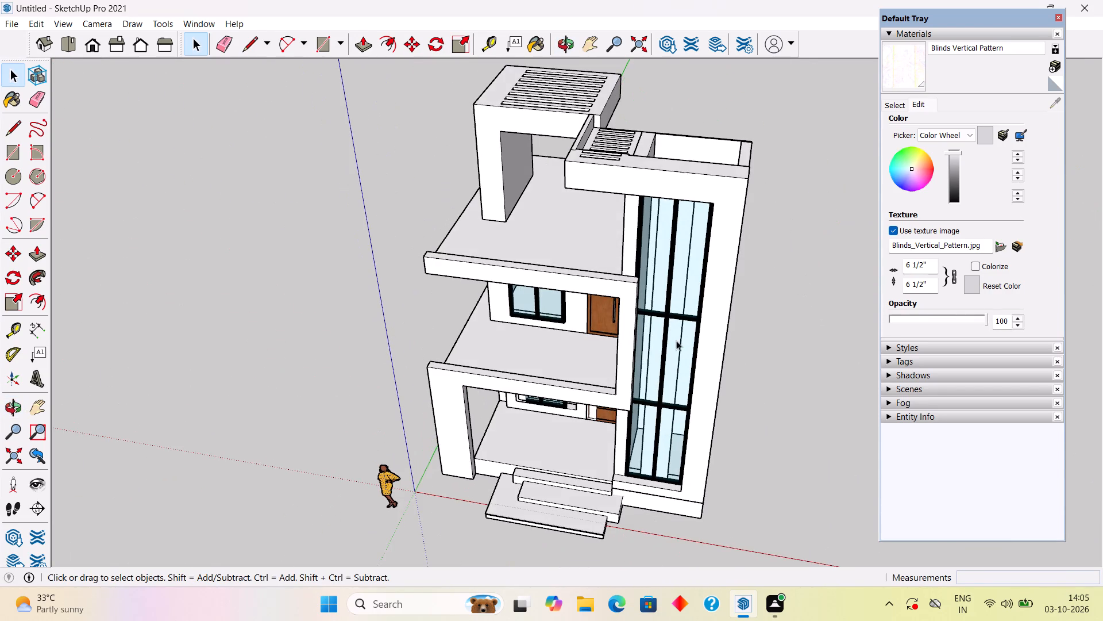
middle_drag(676, 340, 433, 361)
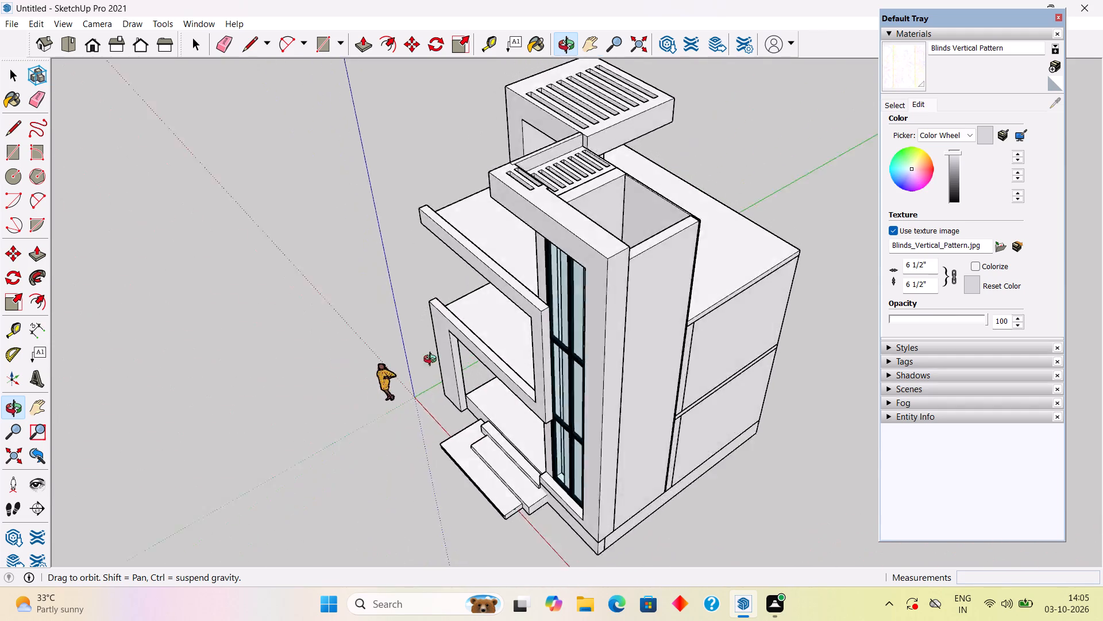
middle_drag(433, 361, 654, 195)
scroll(655, 190, down, 3)
middle_drag(742, 450, 803, 368)
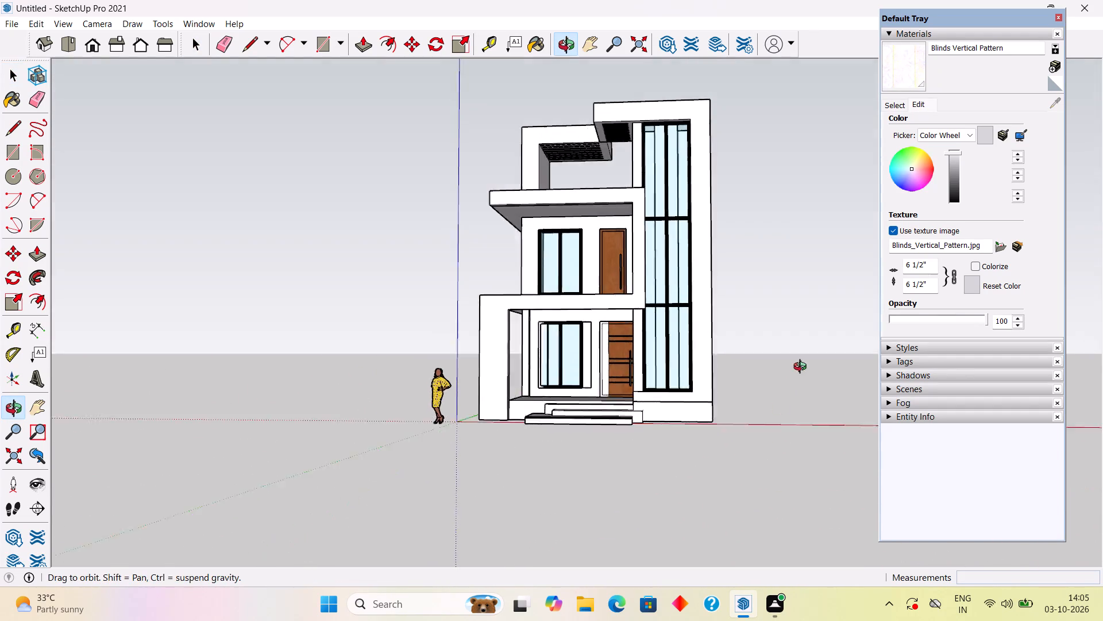
middle_drag(803, 368, 808, 289)
middle_drag(700, 428, 772, 534)
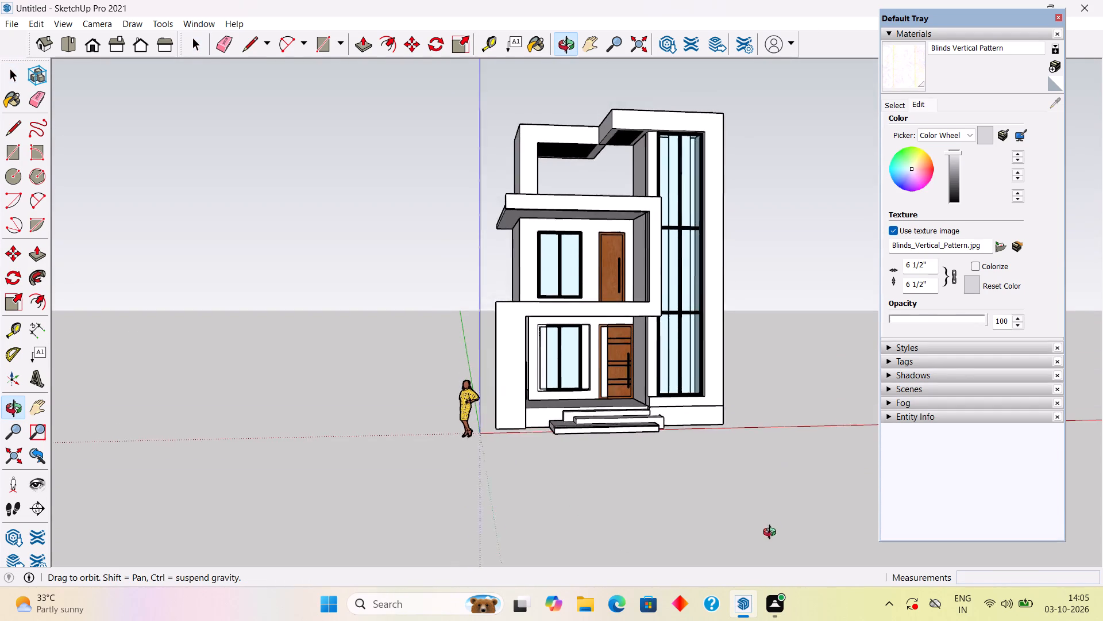
middle_drag(772, 534, 775, 536)
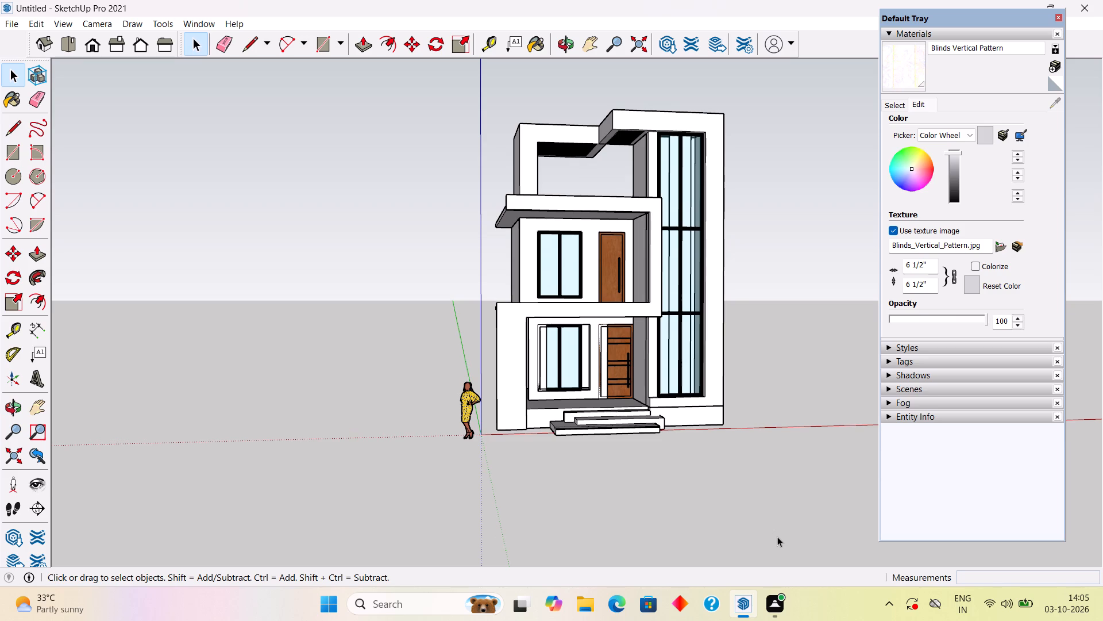
Inspect the slotted roof frame and slatted overhang up close, from underneath and from above.
scroll(777, 536, down, 1)
middle_drag(702, 347, 667, 234)
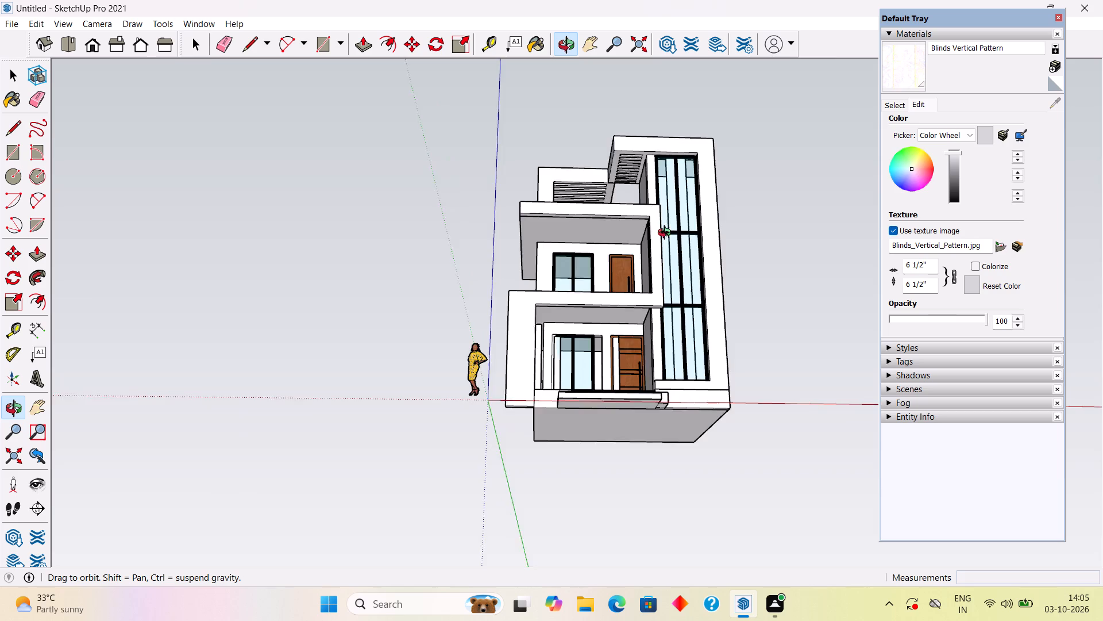
middle_drag(667, 234, 611, 237)
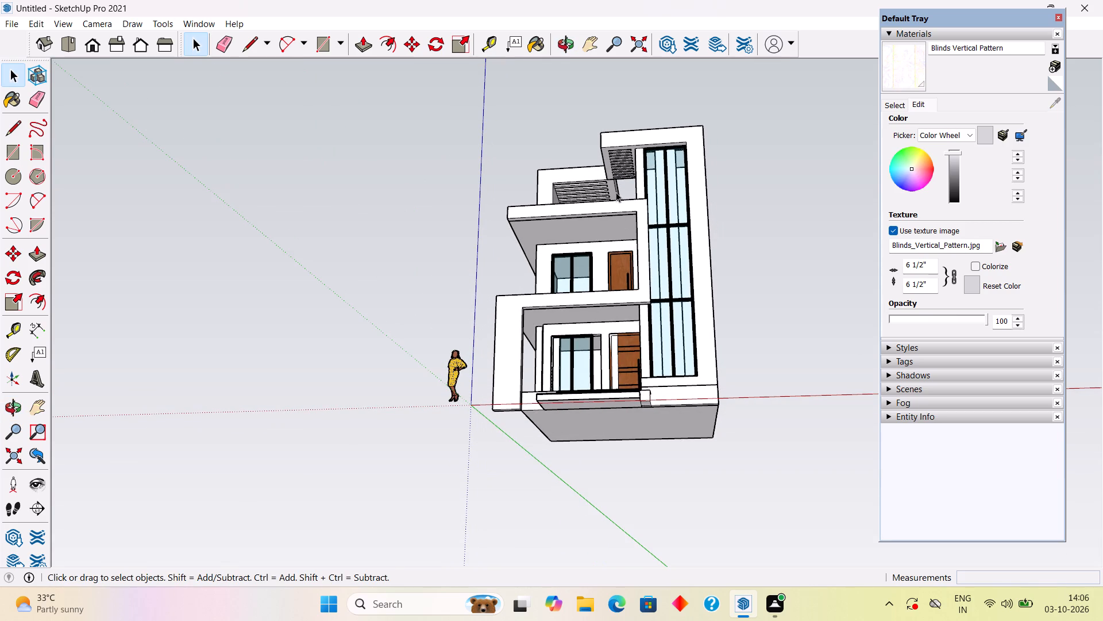
scroll(616, 190, up, 3)
middle_drag(619, 202, 628, 231)
scroll(647, 168, up, 10)
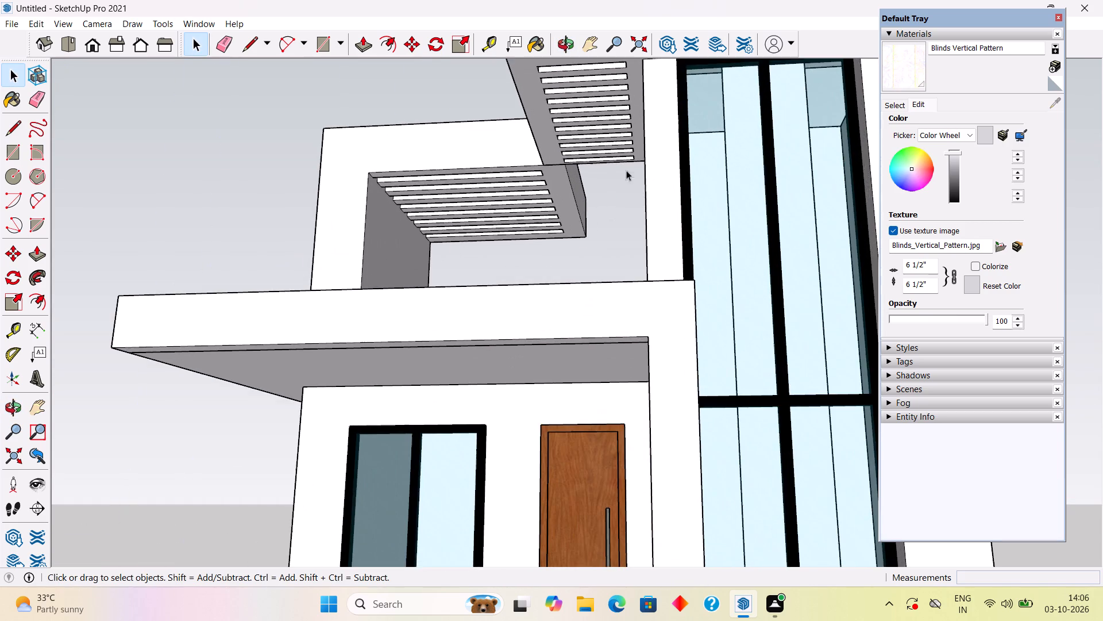
scroll(557, 176, up, 1)
middle_drag(556, 176, 565, 121)
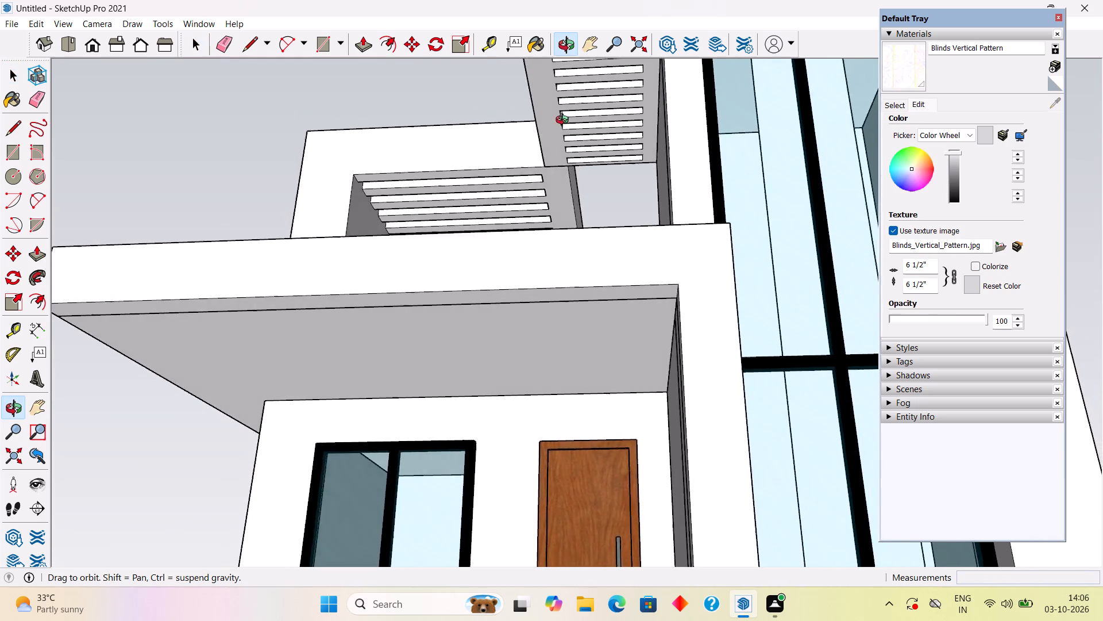
middle_drag(565, 121, 725, 163)
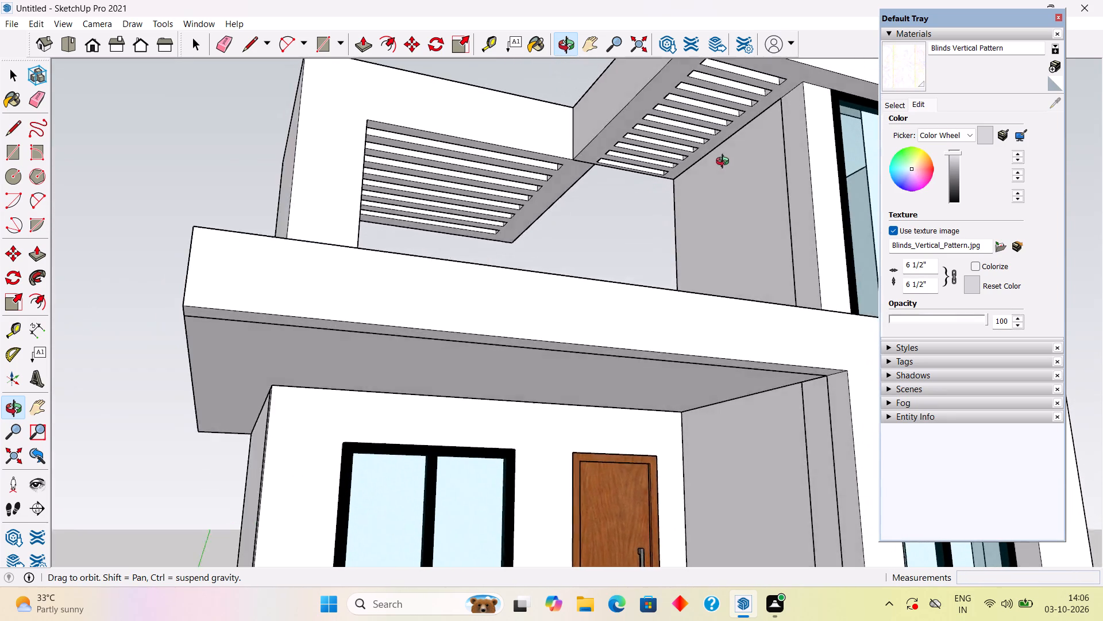
middle_drag(725, 163, 1002, 484)
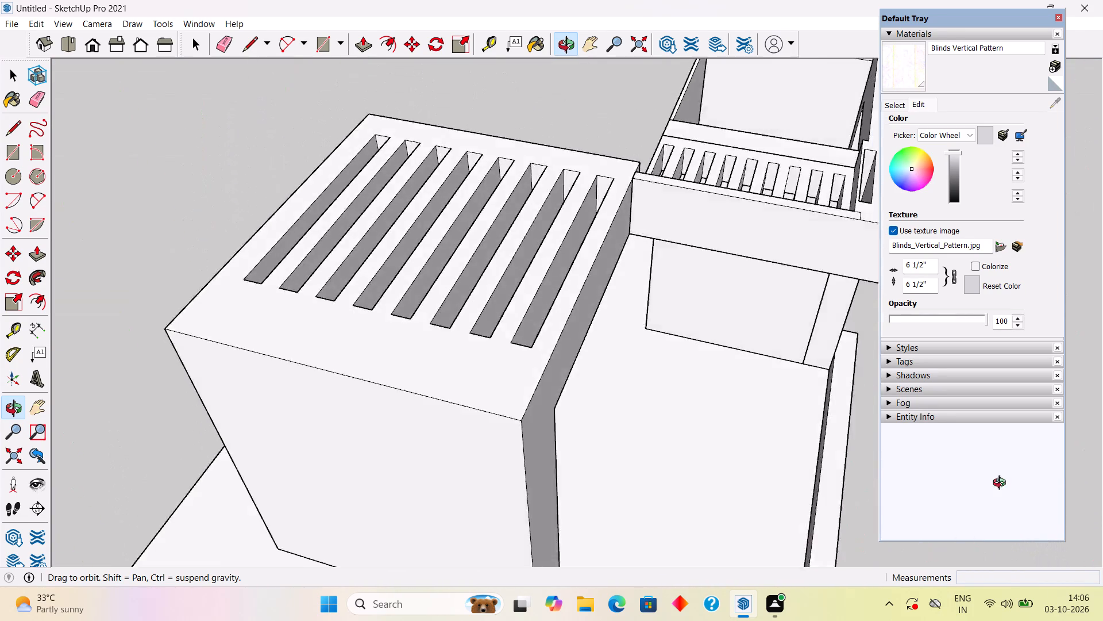
Open the block with the eight roof slots for editing and lengthen the slot nearest the slatted overhang 2" at its far end.
middle_drag(1002, 484, 1009, 421)
scroll(471, 240, down, 4)
middle_drag(480, 246, 560, 283)
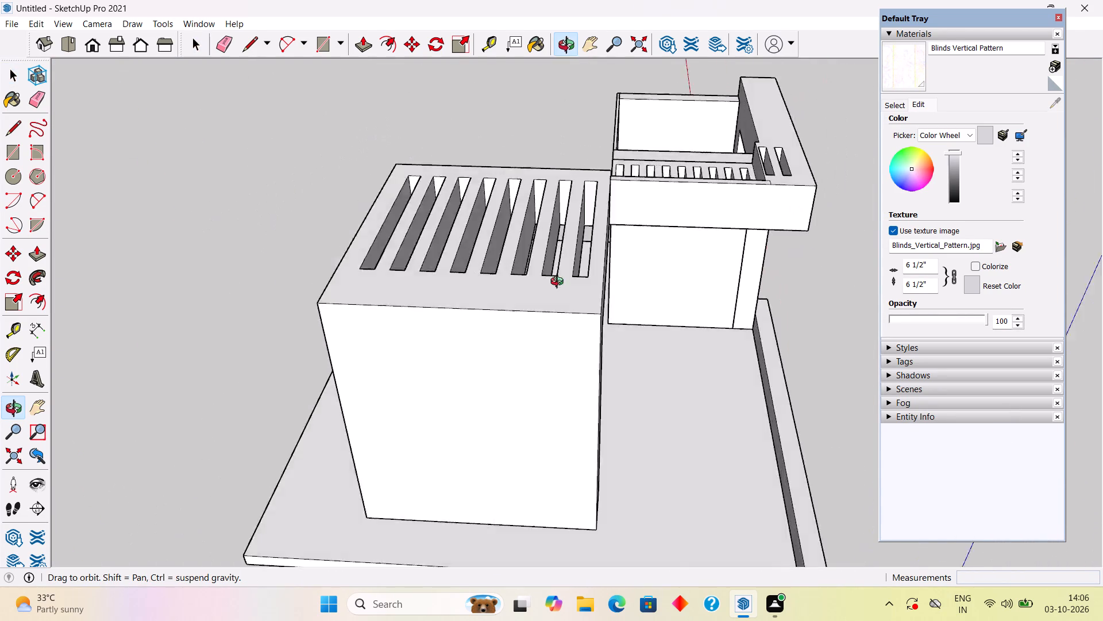
middle_drag(560, 283, 665, 360)
double_click(624, 415)
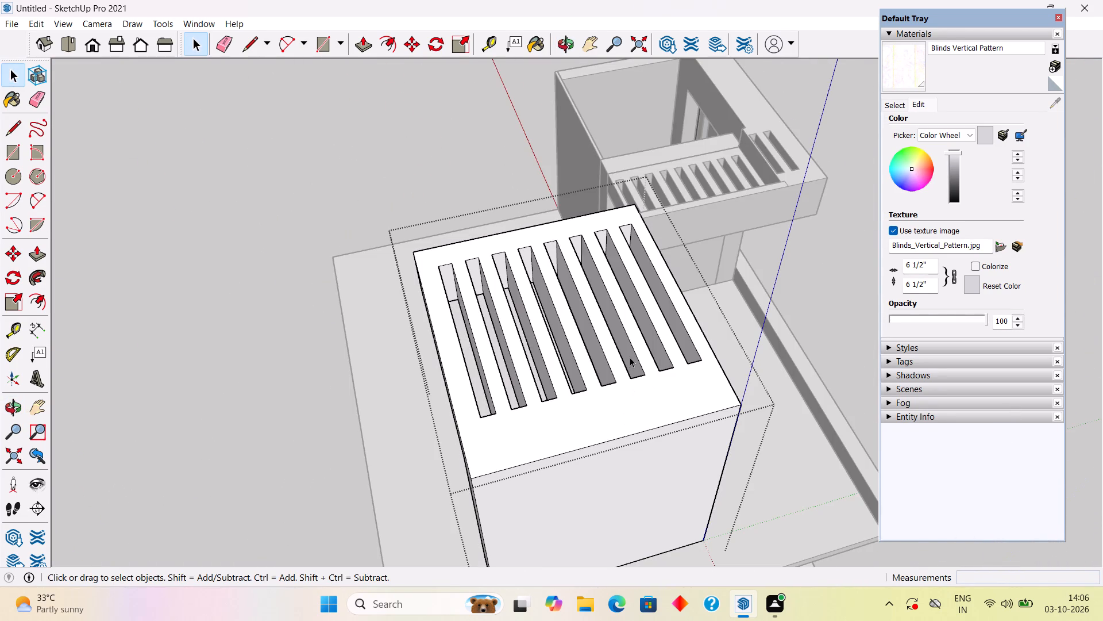
click(630, 357)
scroll(626, 265, up, 6)
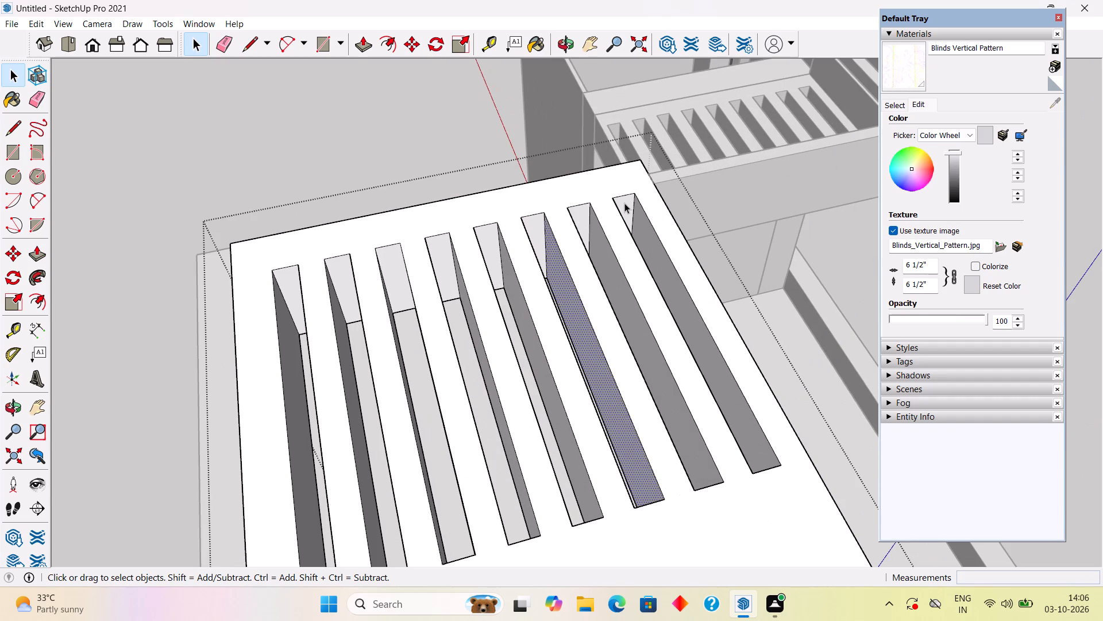
click(624, 203)
key(p)
click(624, 204)
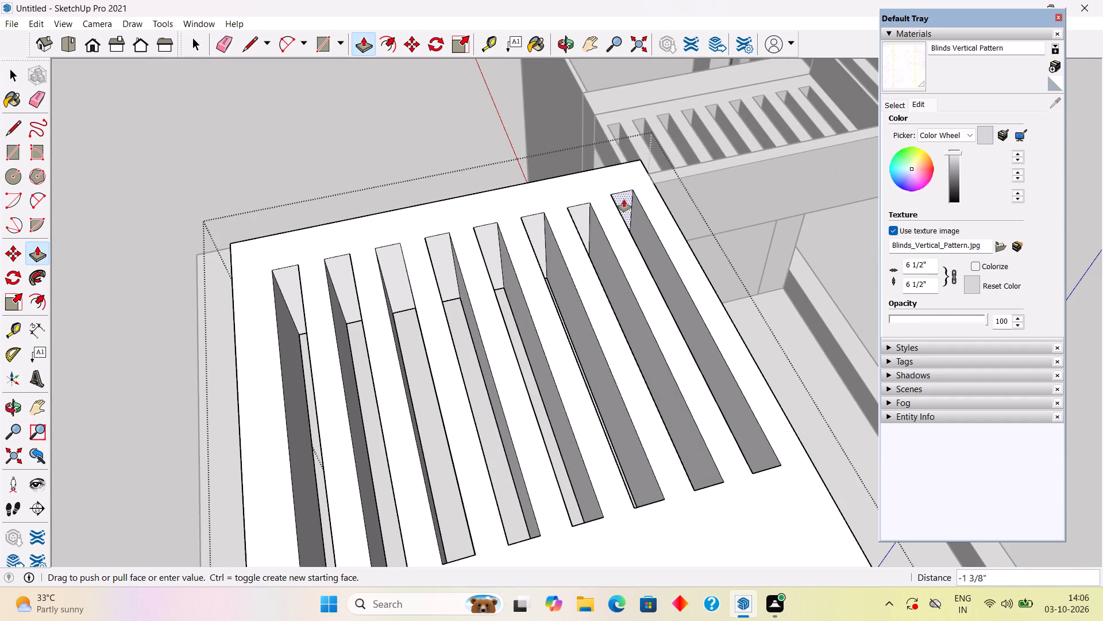
text(2")
key(Return)
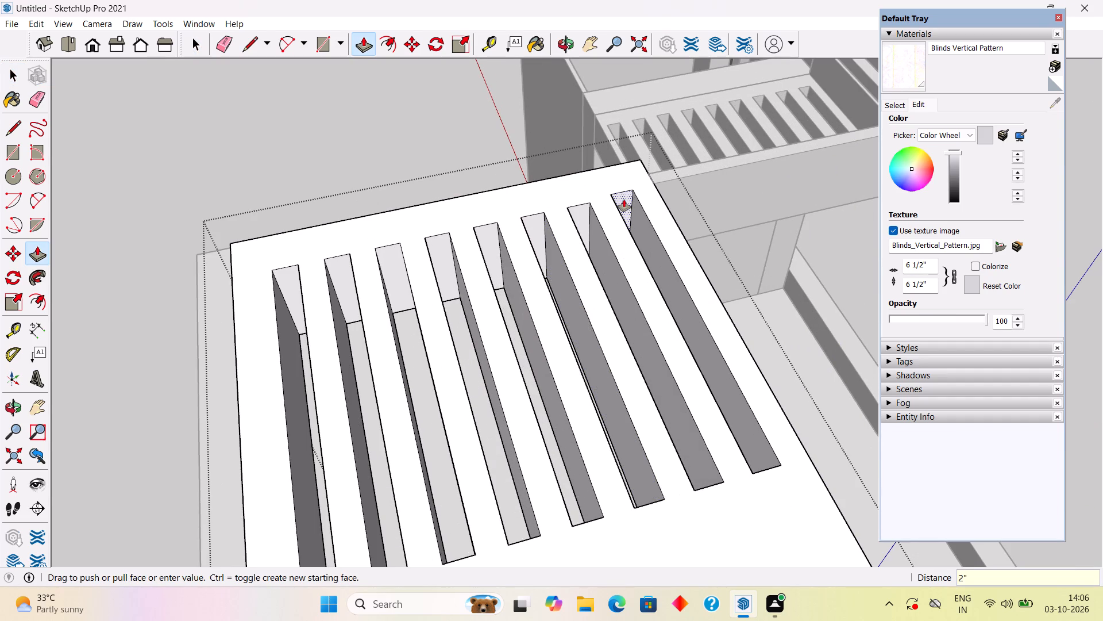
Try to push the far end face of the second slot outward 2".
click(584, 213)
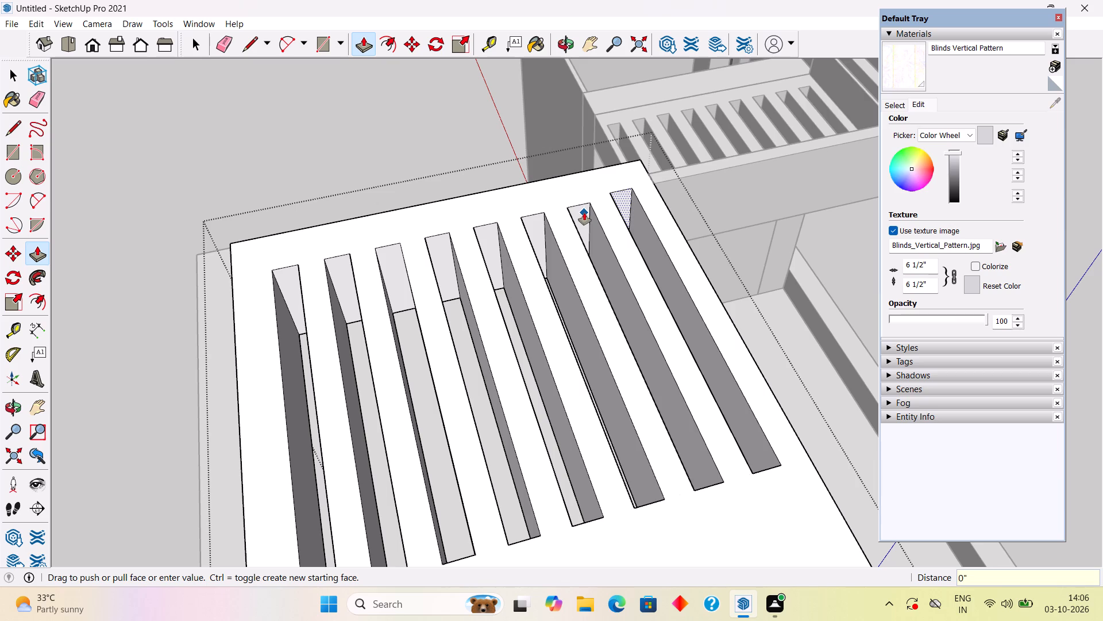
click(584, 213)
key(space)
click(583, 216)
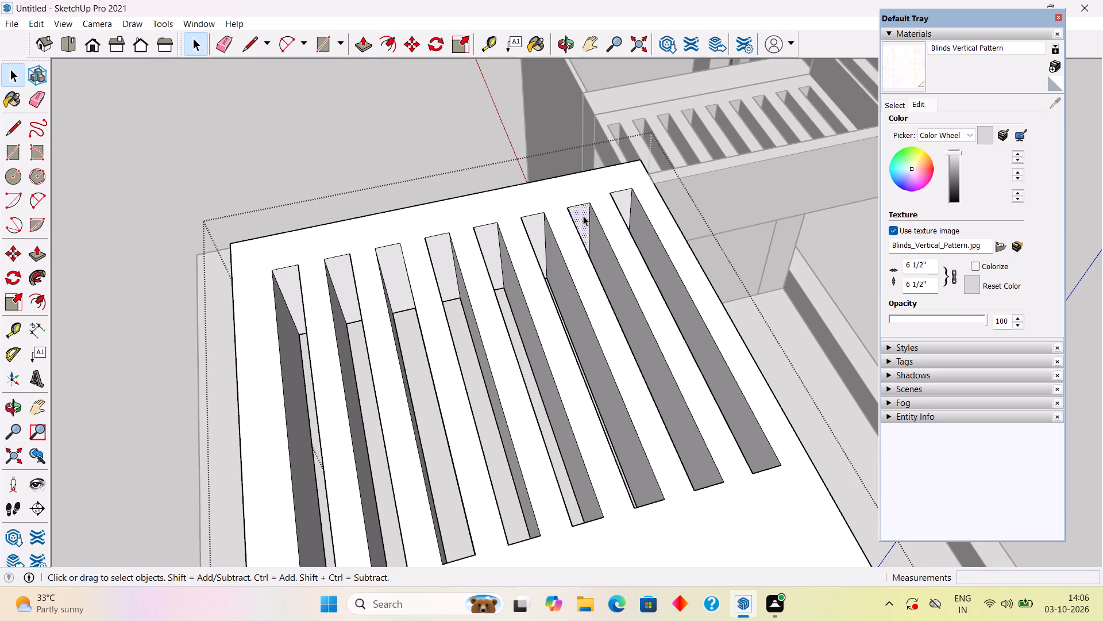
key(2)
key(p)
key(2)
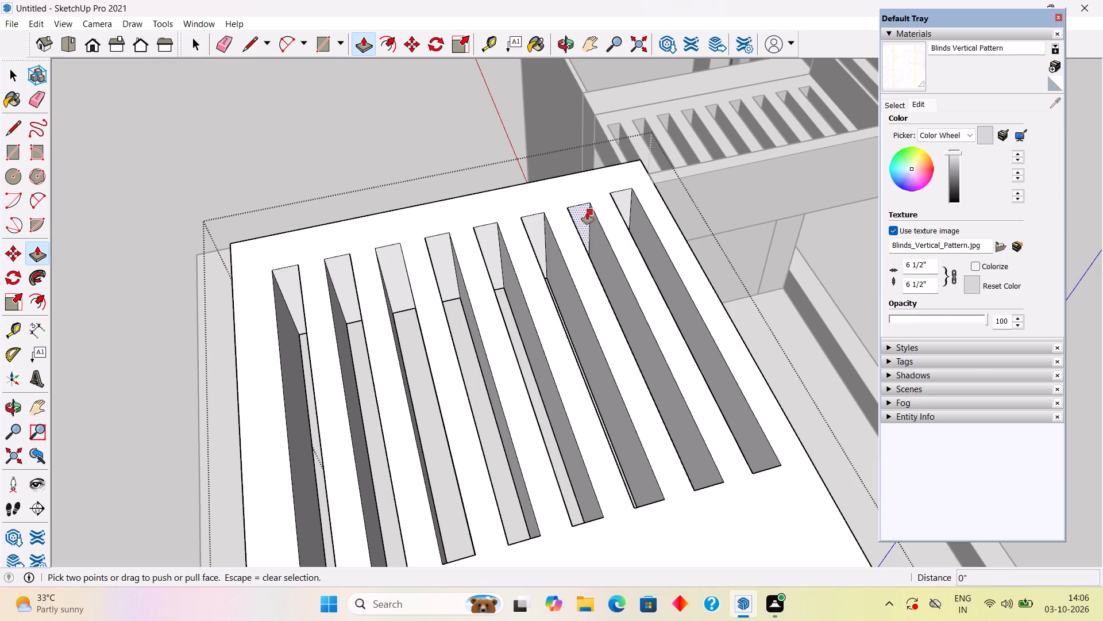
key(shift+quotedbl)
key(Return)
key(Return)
Push the far end face of the second slot outward 2".
middle_drag(622, 240, 606, 339)
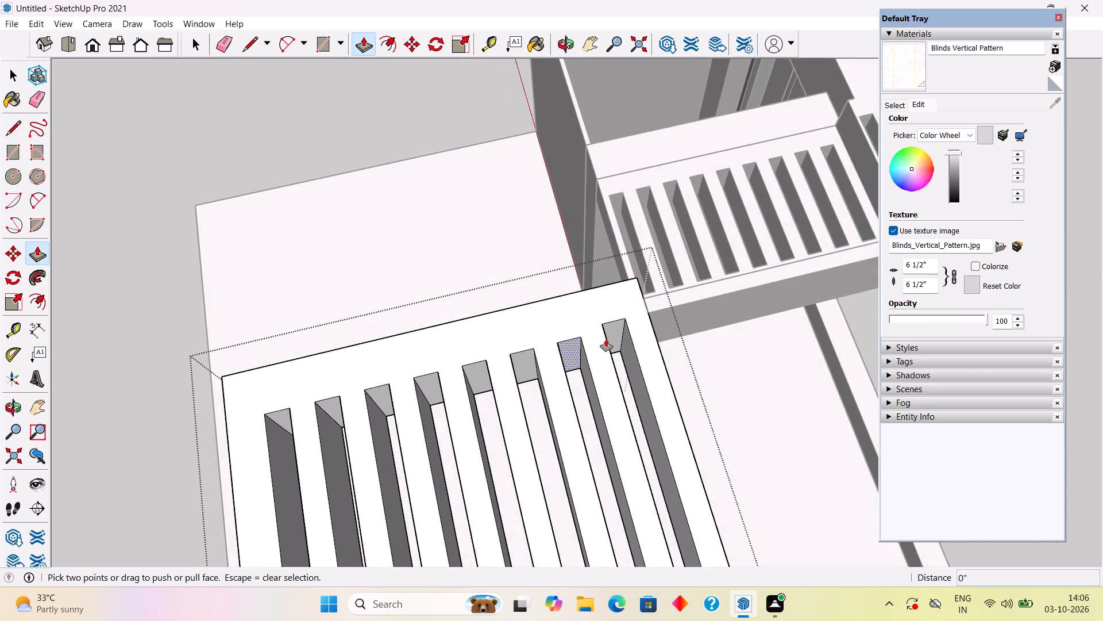
scroll(599, 348, up, 5)
scroll(575, 352, down, 7)
key(space)
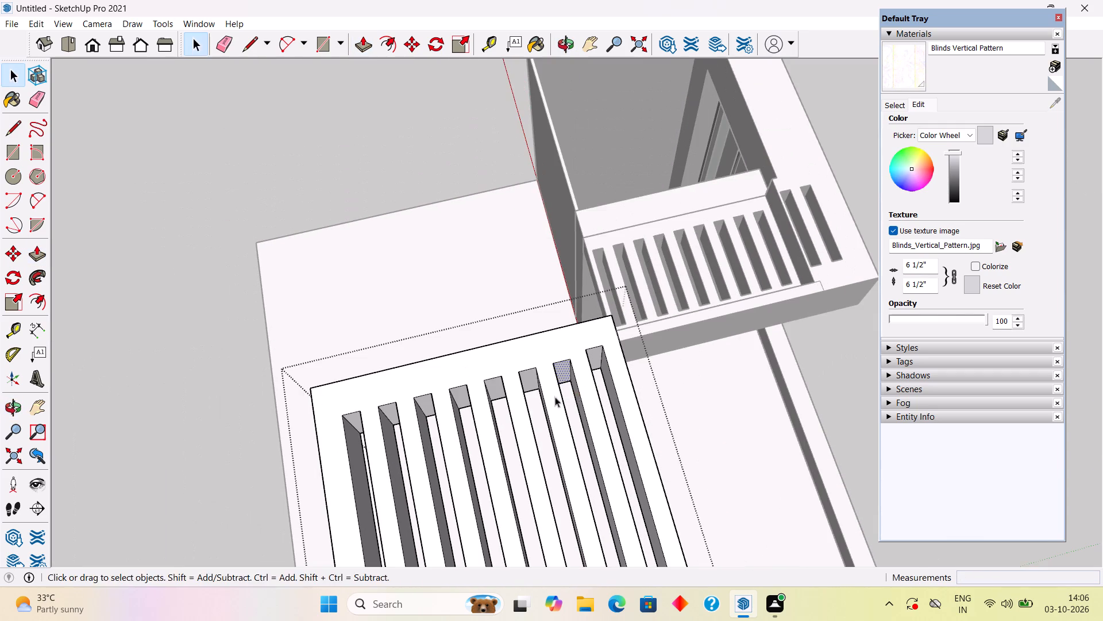
middle_drag(529, 375, 529, 296)
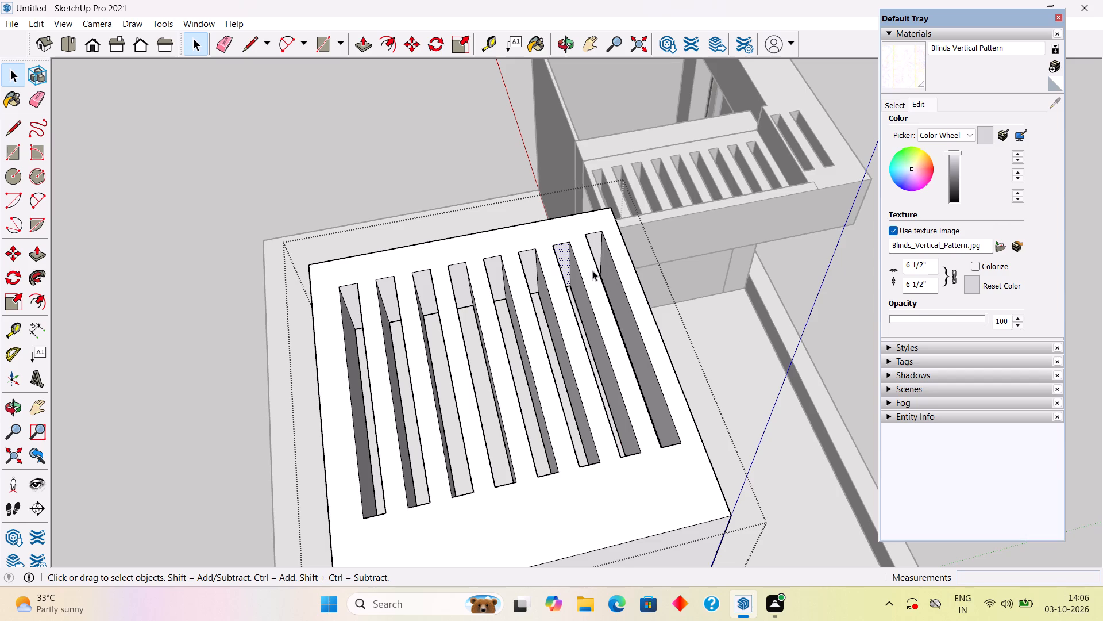
key(p)
scroll(550, 271, up, 6)
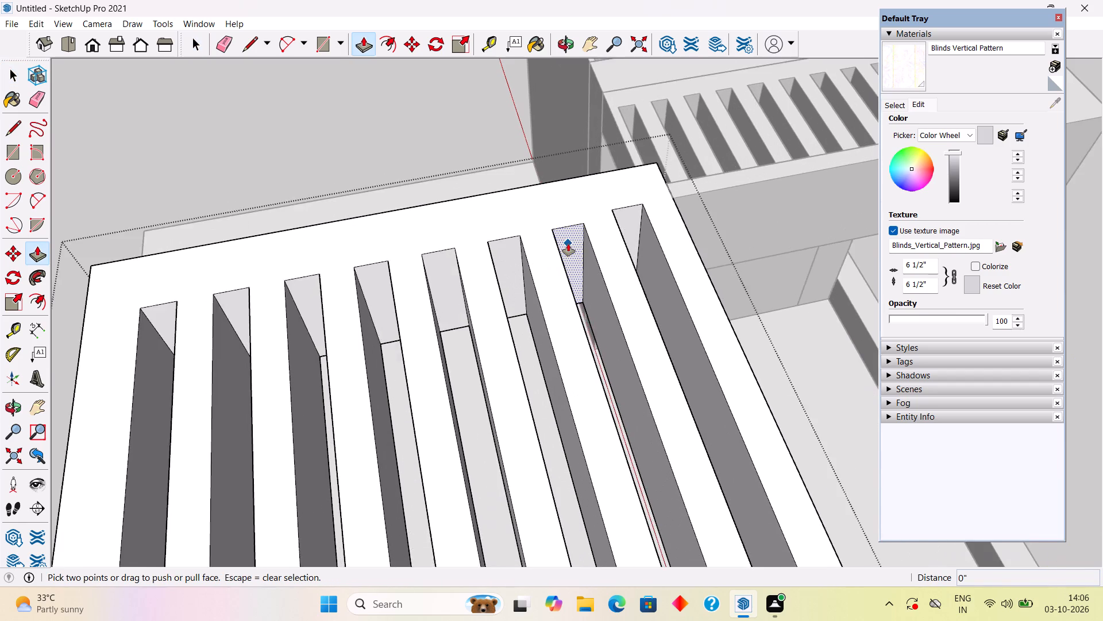
scroll(569, 244, up, 4)
click(572, 244)
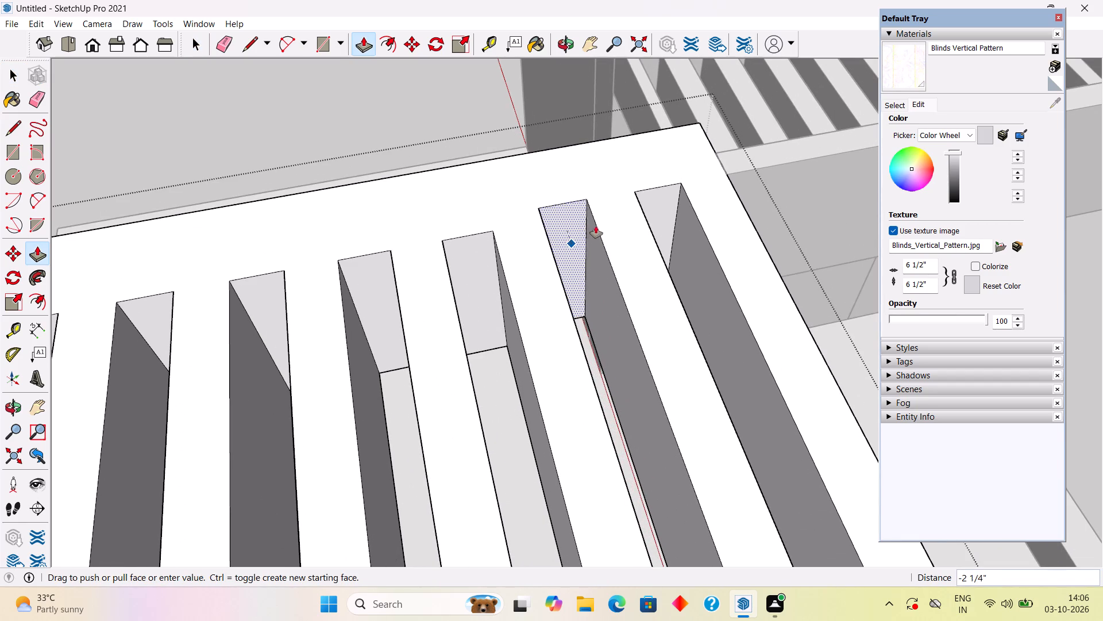
text(2")
key(Return)
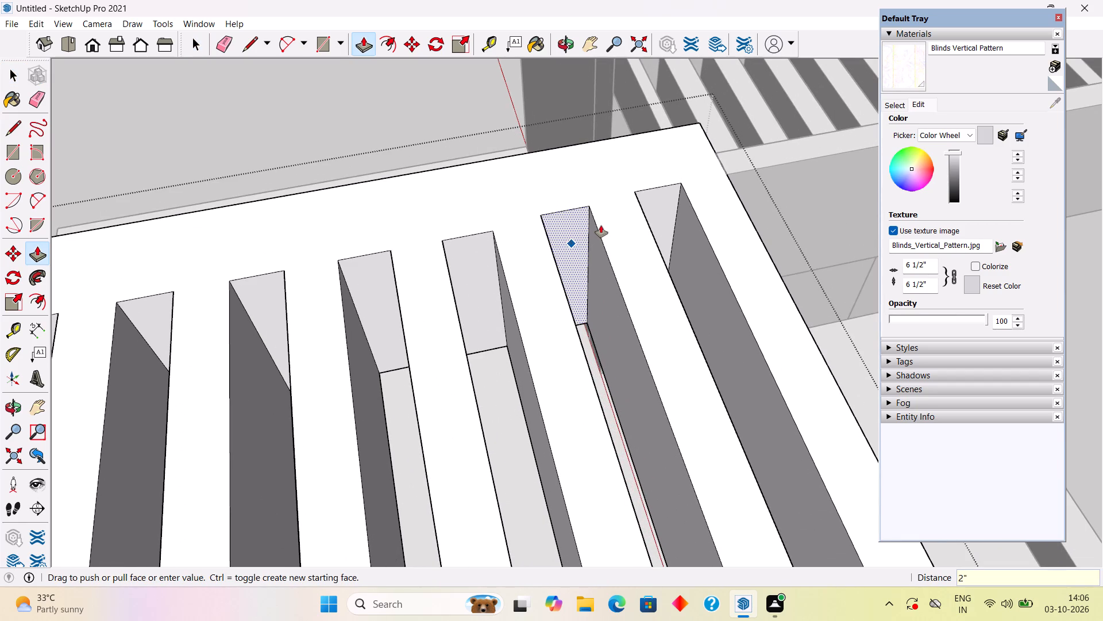
Push the far end face of the third slot outward 2".
click(484, 280)
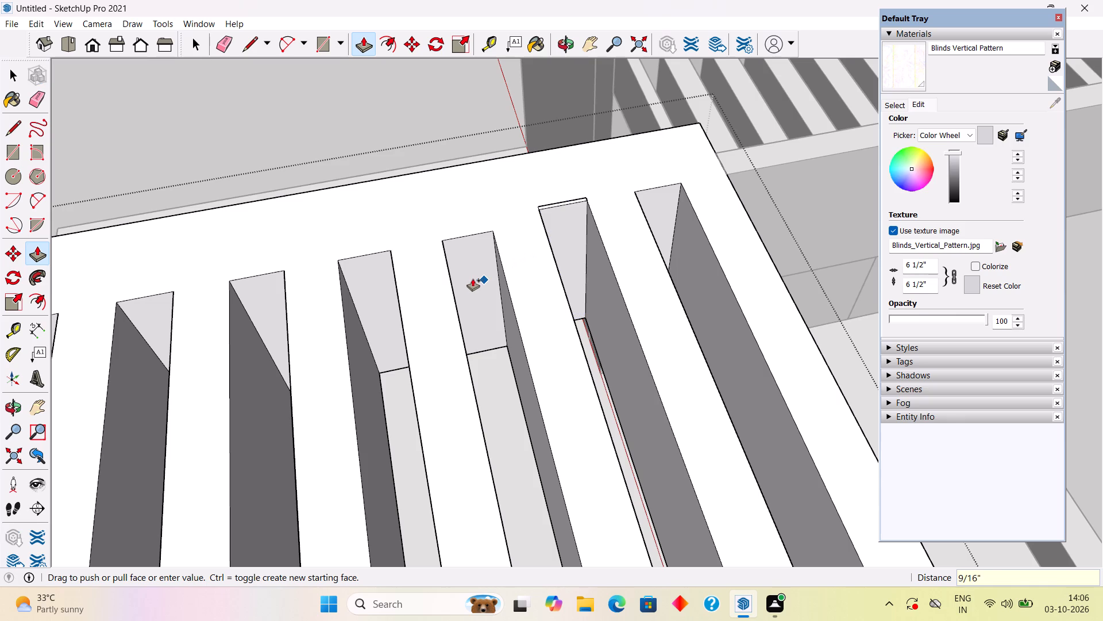
key(space)
click(476, 286)
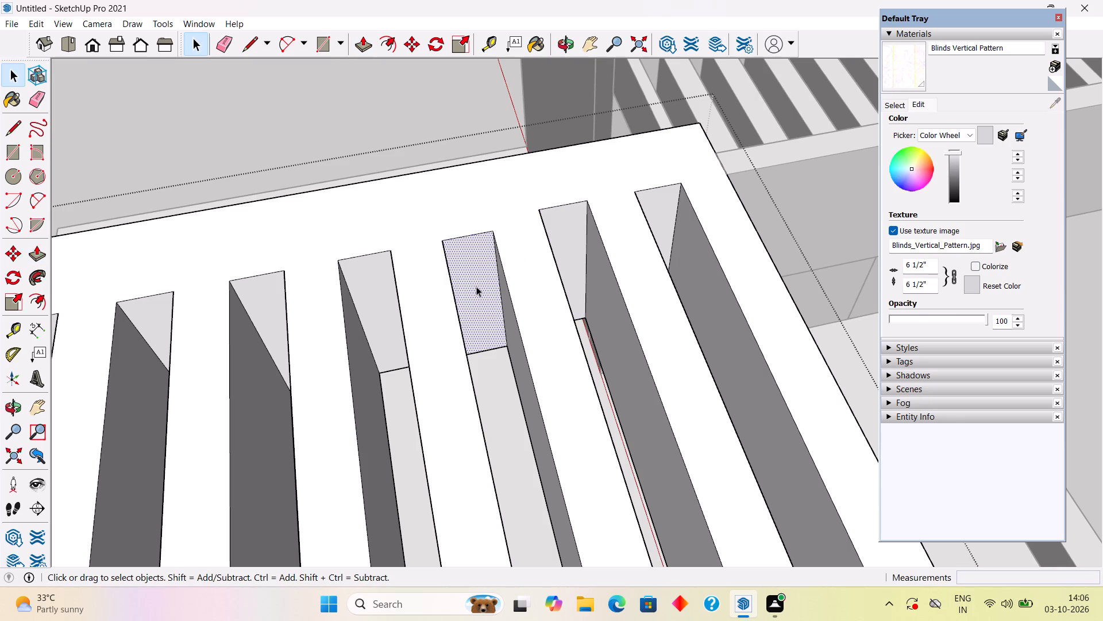
key(p)
key(2)
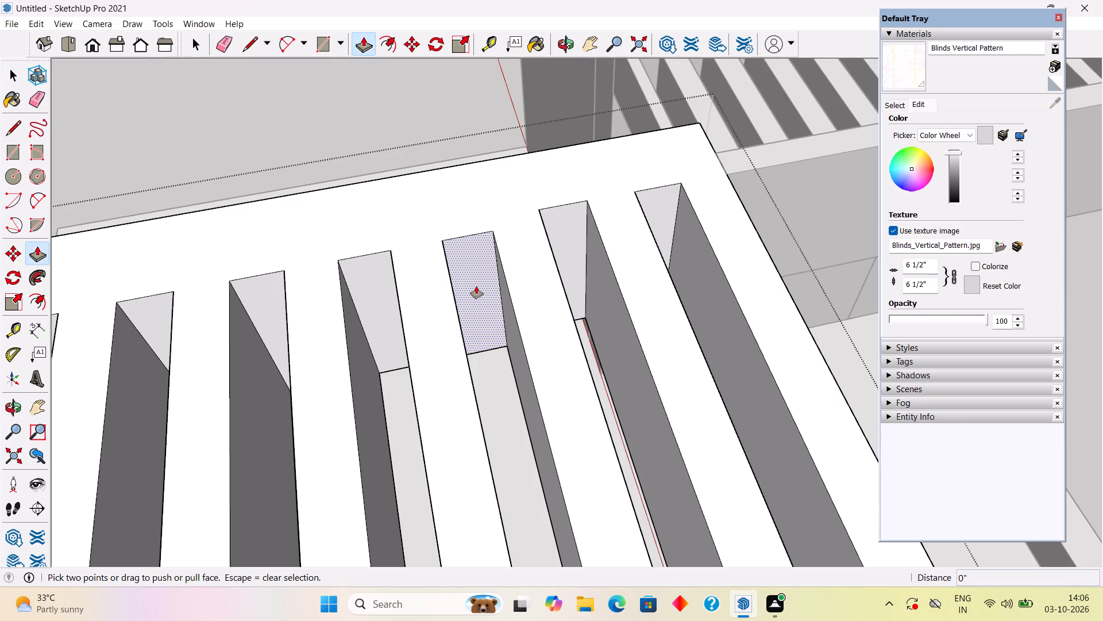
click(477, 286)
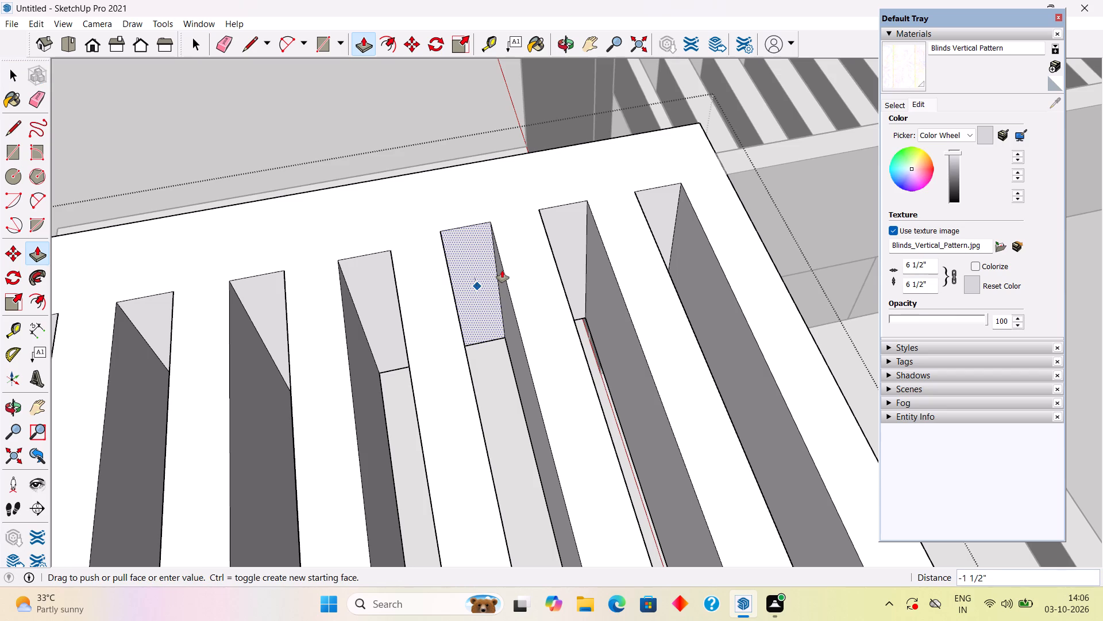
key(2)
key(shift+quotedbl)
key(Return)
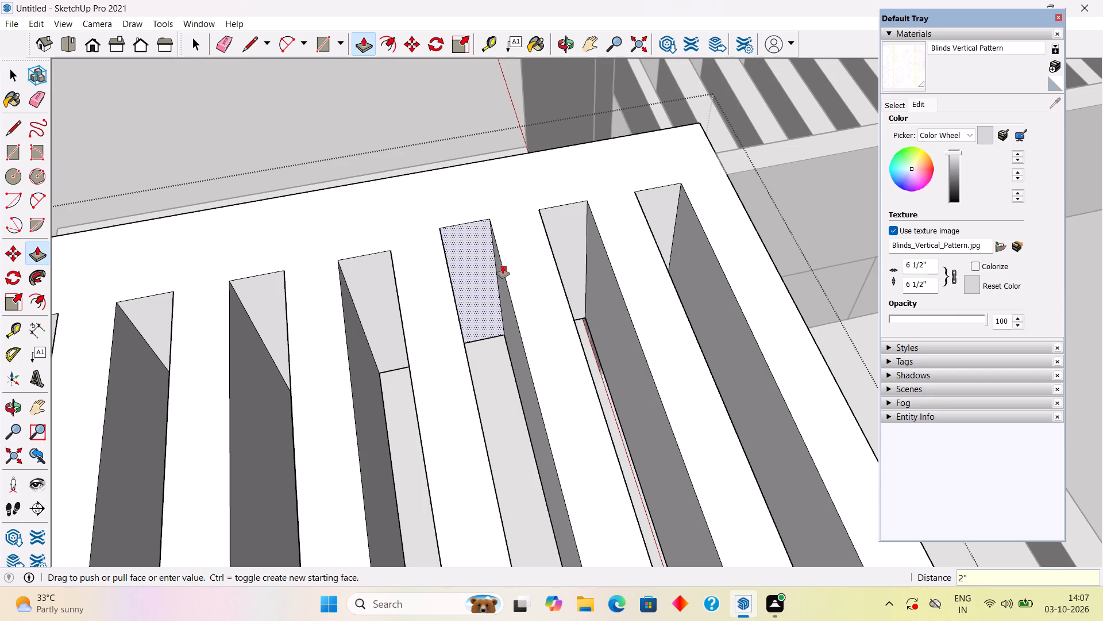
key(space)
Push the fourth slot's far end face outward 2", level with the end of the third slot.
key(p)
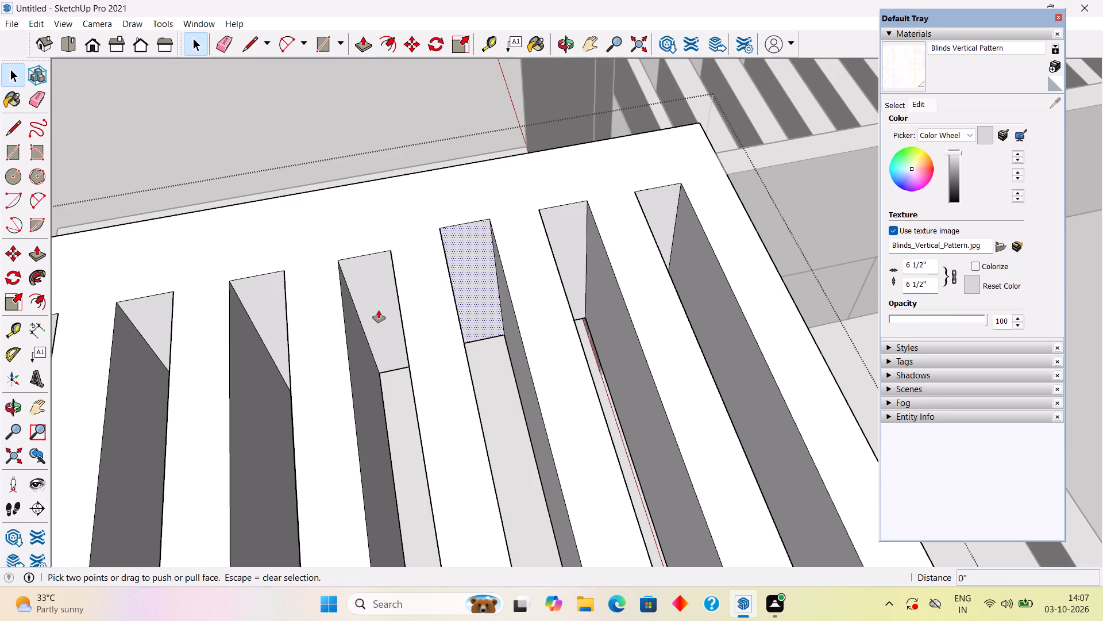
key(space)
click(379, 310)
key(p)
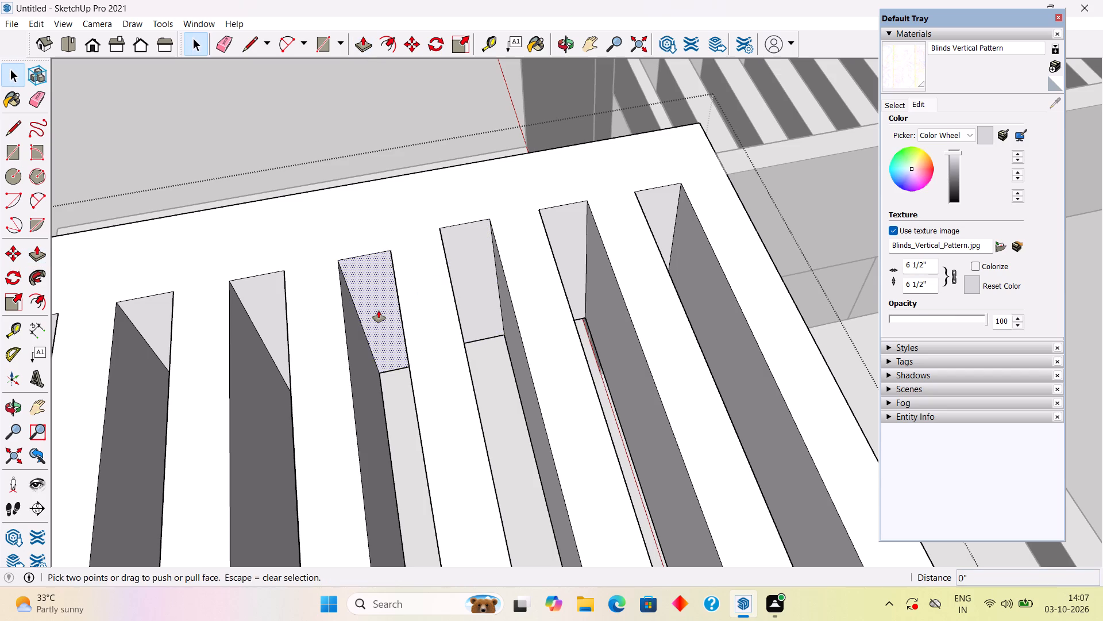
click(379, 310)
click(445, 224)
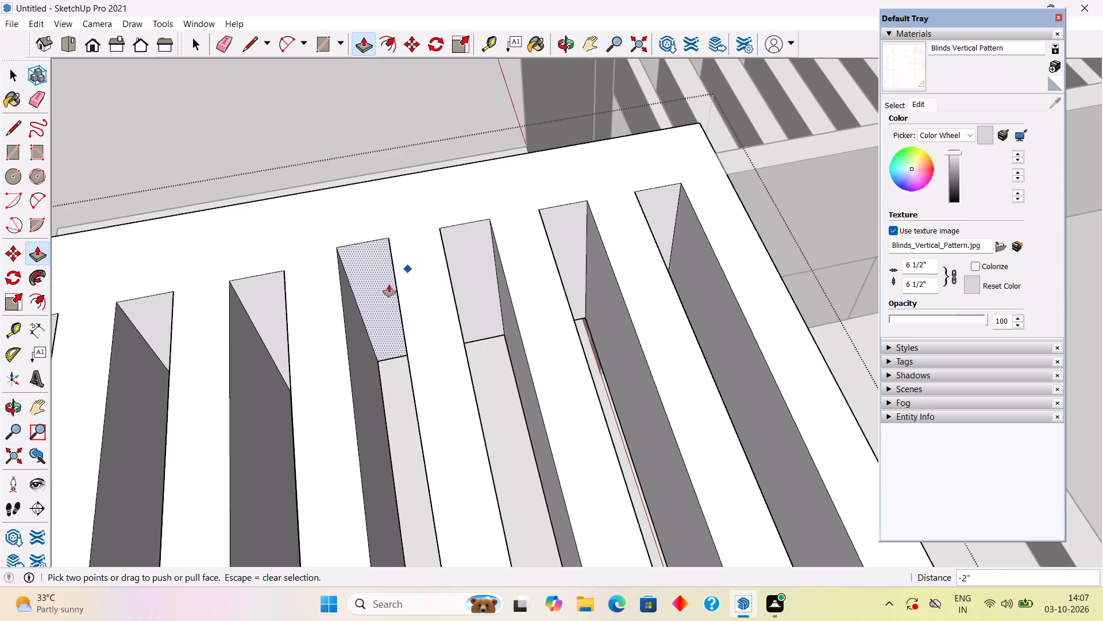
Push the fifth slot's far end face outward 2", level with the end of the fourth slot.
scroll(303, 356, down, 15)
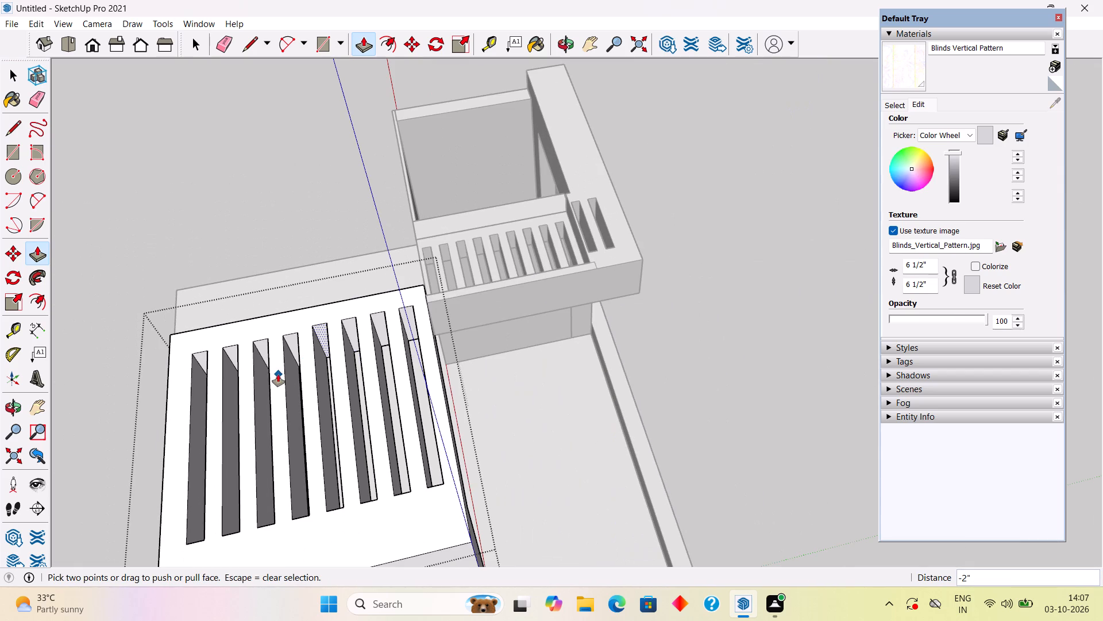
shift+middle_drag(279, 374, 487, 321)
scroll(487, 319, up, 5)
scroll(520, 278, up, 3)
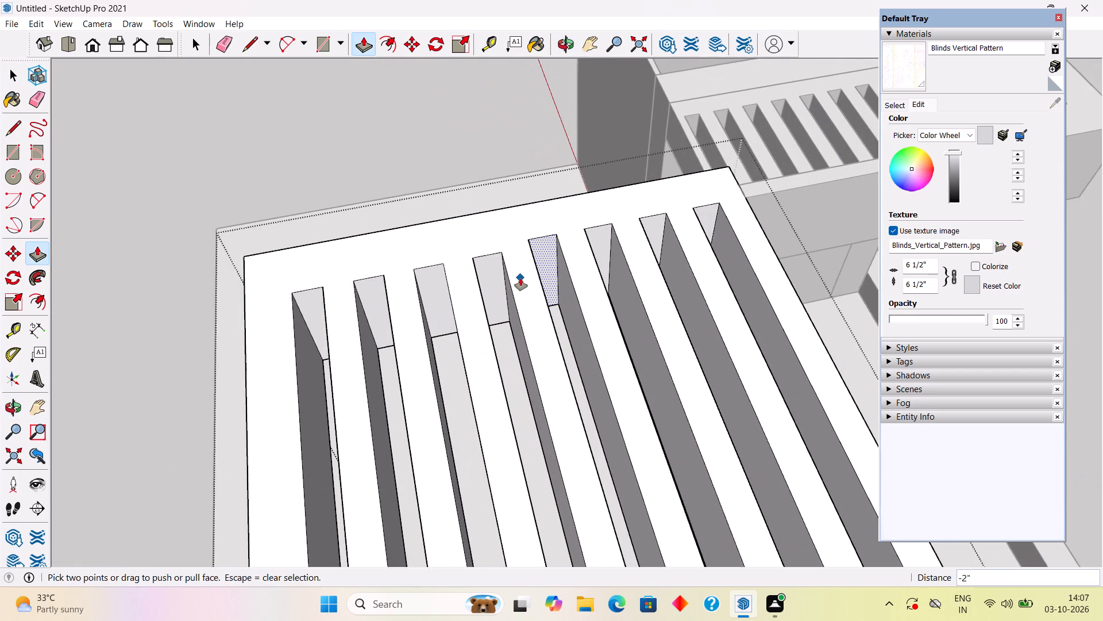
key(space)
click(493, 288)
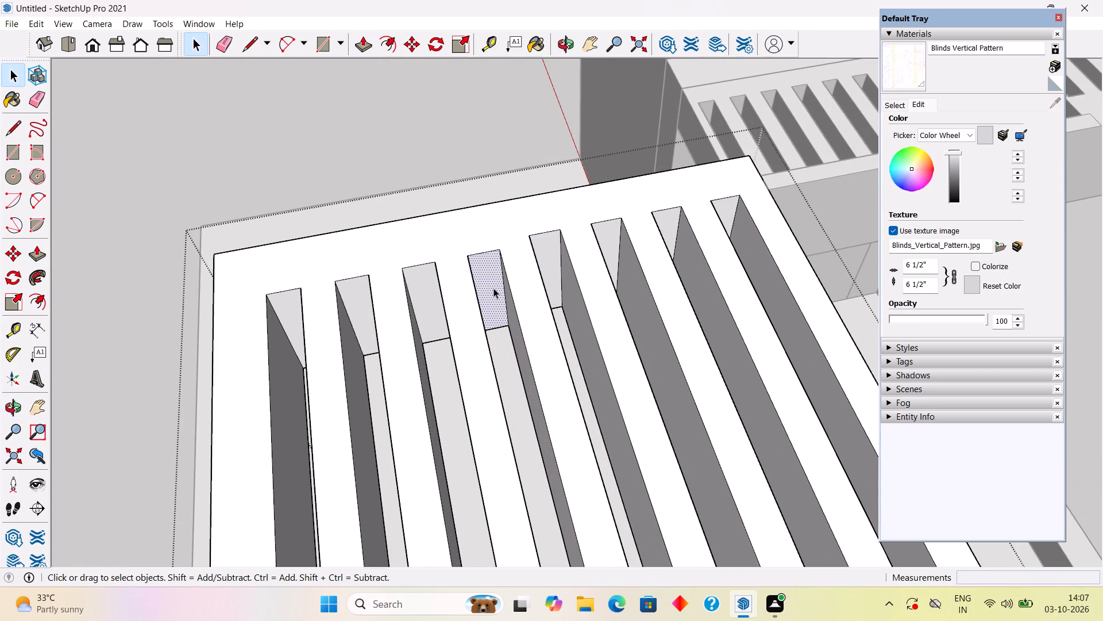
key(p)
click(493, 288)
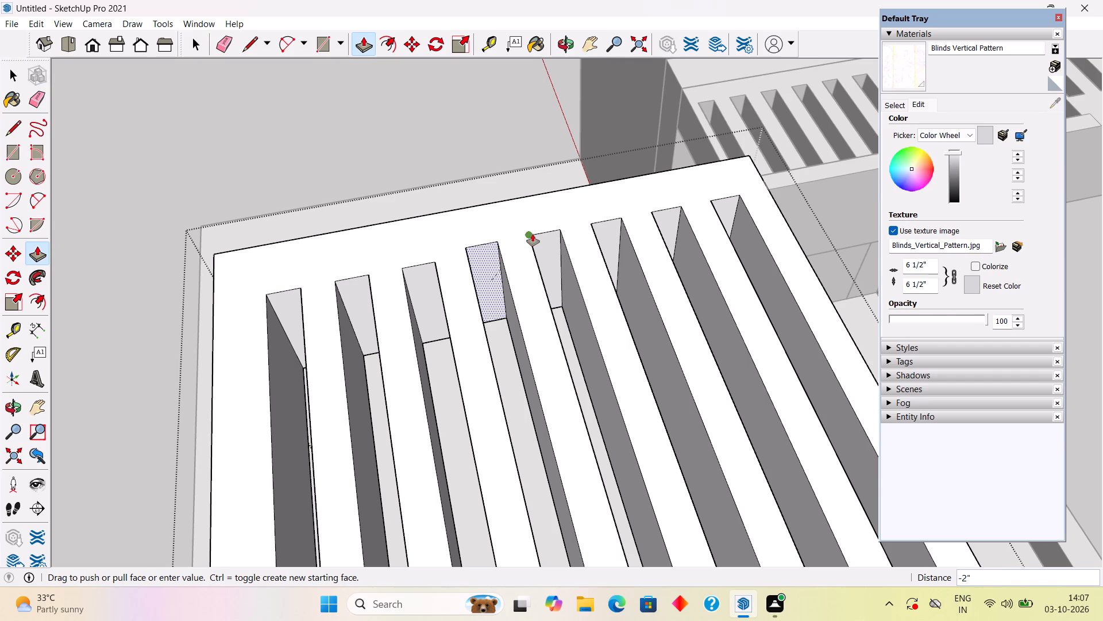
click(533, 234)
key(space)
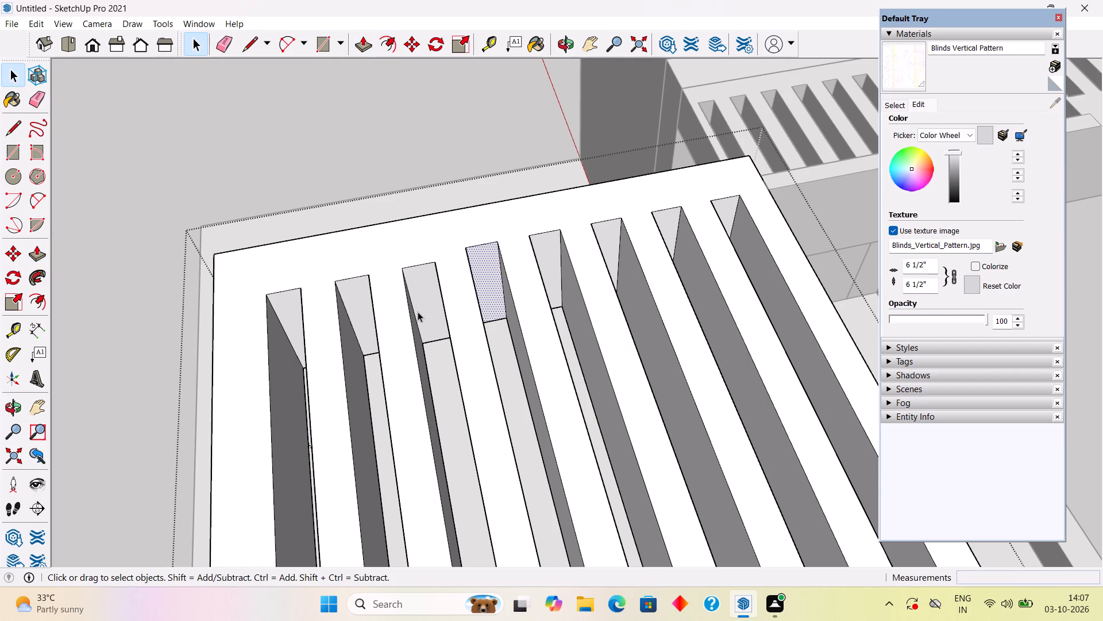
Push the far end faces of the sixth and seventh slots outward, each level with the end of the previously lengthened slot.
click(428, 302)
key(p)
click(429, 300)
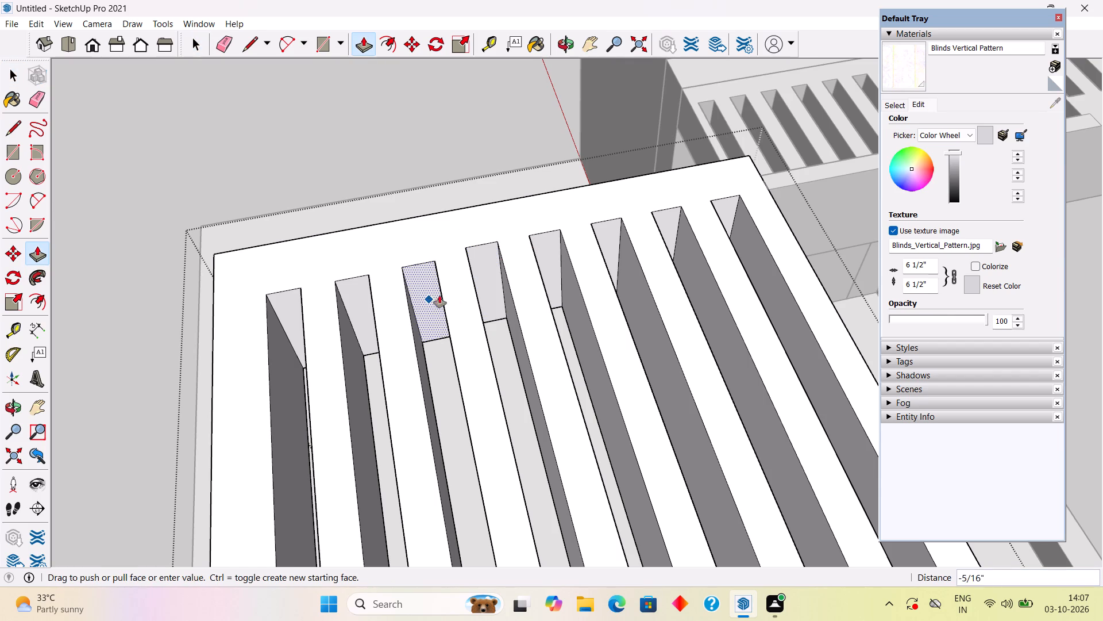
click(466, 250)
key(space)
click(365, 333)
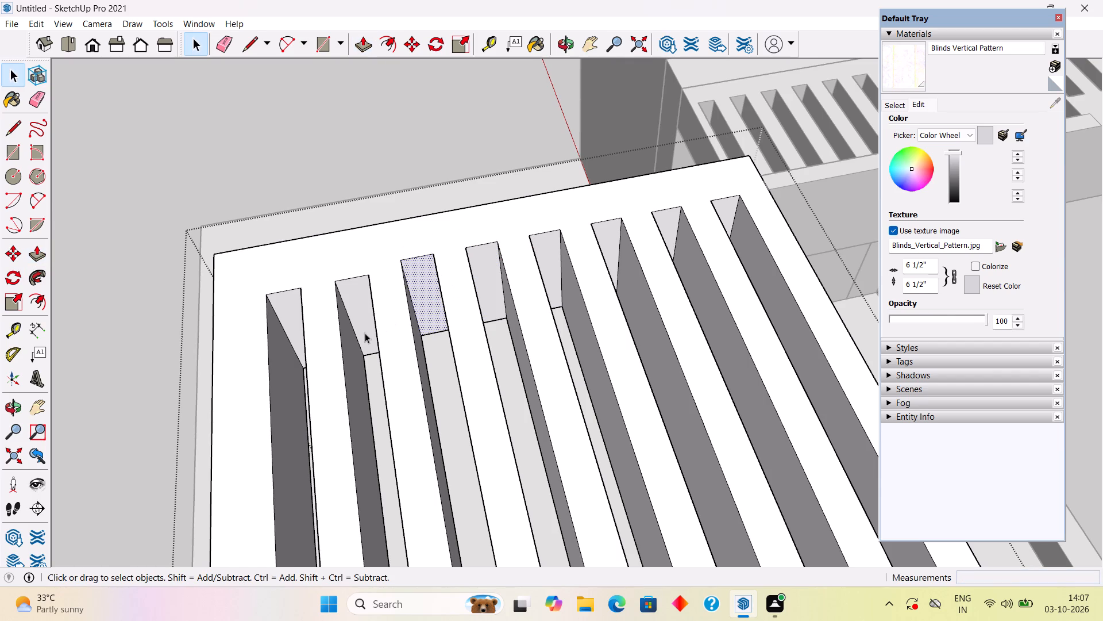
key(p)
click(367, 330)
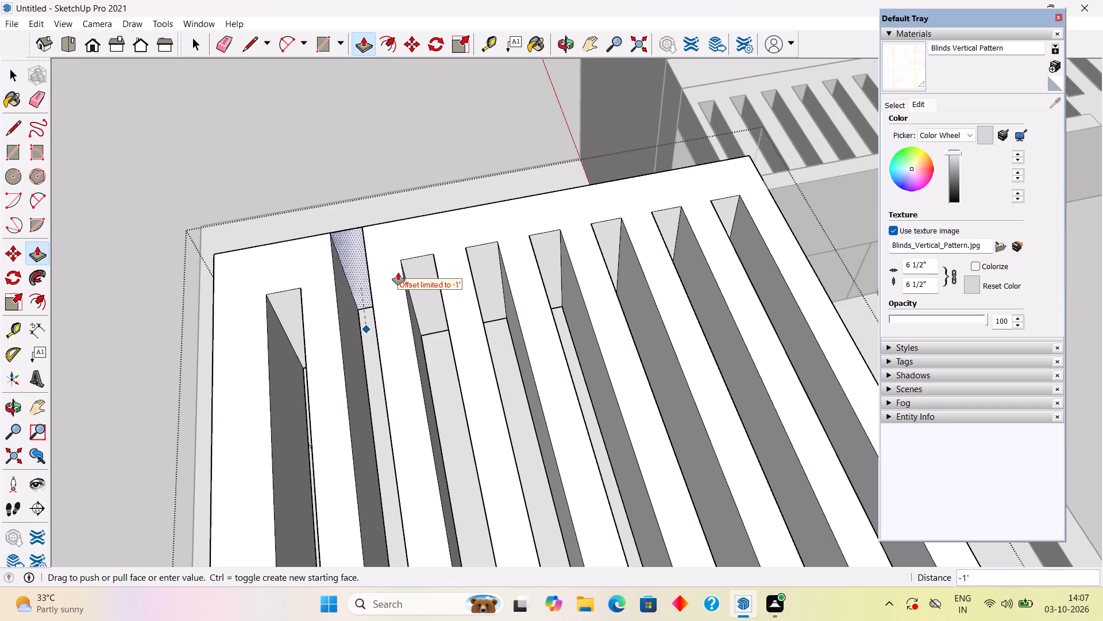
click(402, 260)
key(space)
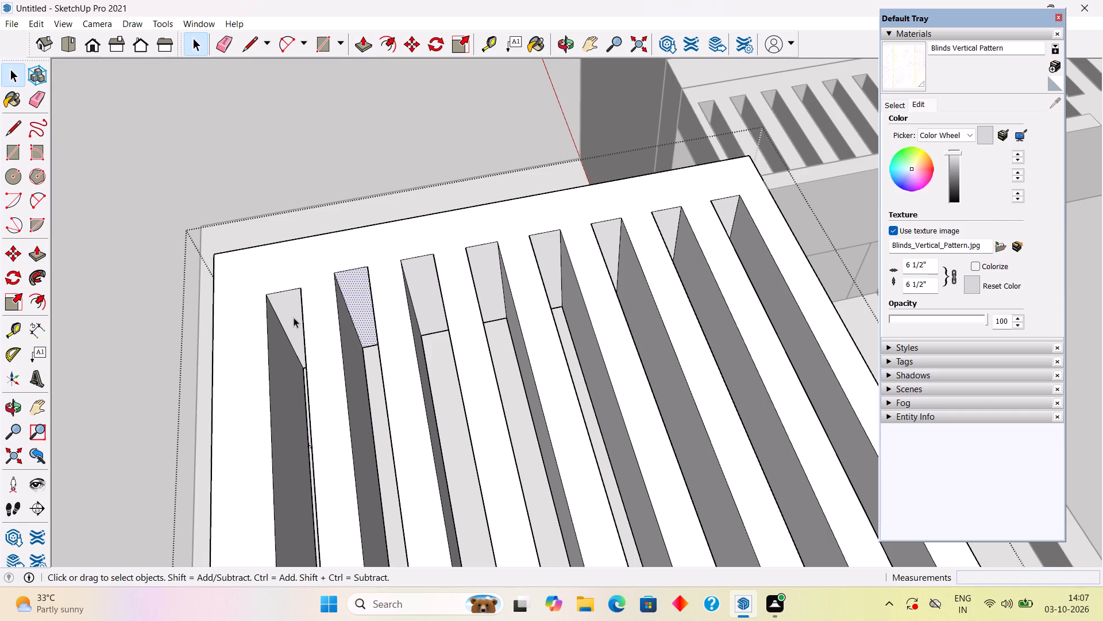
Push the far end face of the eighth roof slot outward, level with the end of the seventh slot, and leave the roof frame's editing.
click(290, 313)
key(p)
click(290, 313)
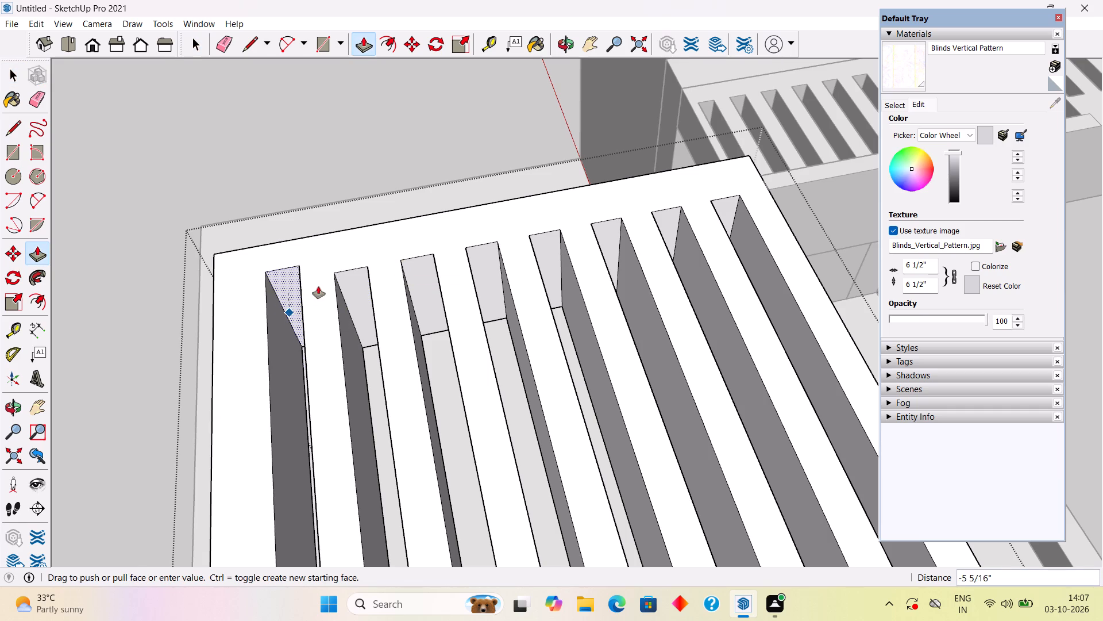
click(335, 271)
key(space)
scroll(335, 271, down, 10)
click(325, 168)
Examine the whole house from above, behind and the front, including the undersides of the slotted roof frame and slatted overhang.
scroll(577, 301, down, 2)
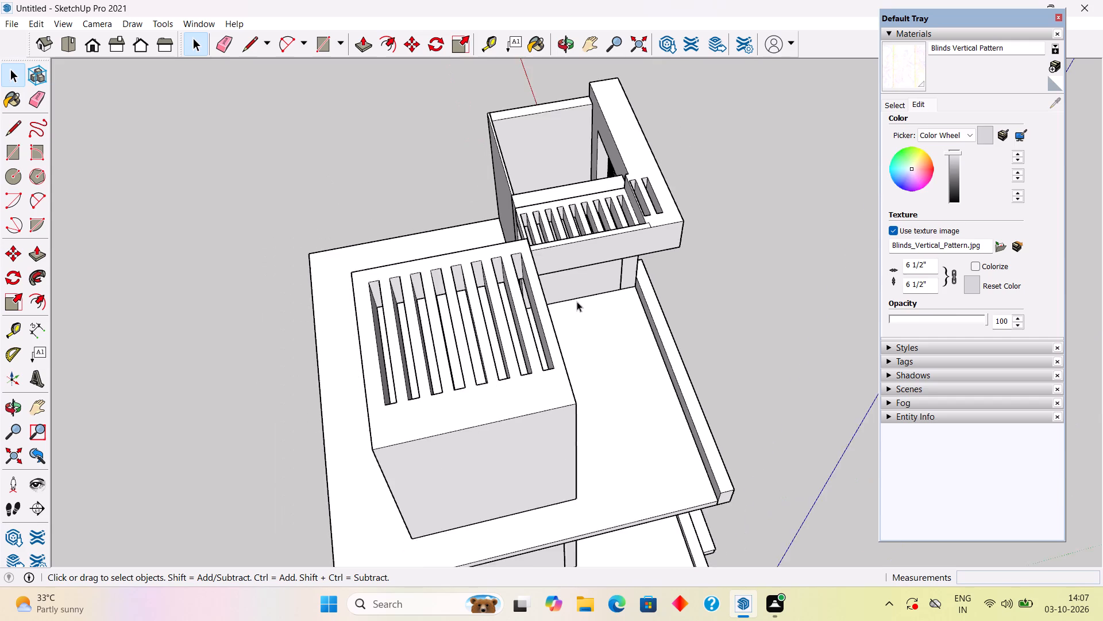
scroll(577, 301, down, 6)
middle_drag(594, 315, 302, 269)
middle_drag(510, 294, 418, 232)
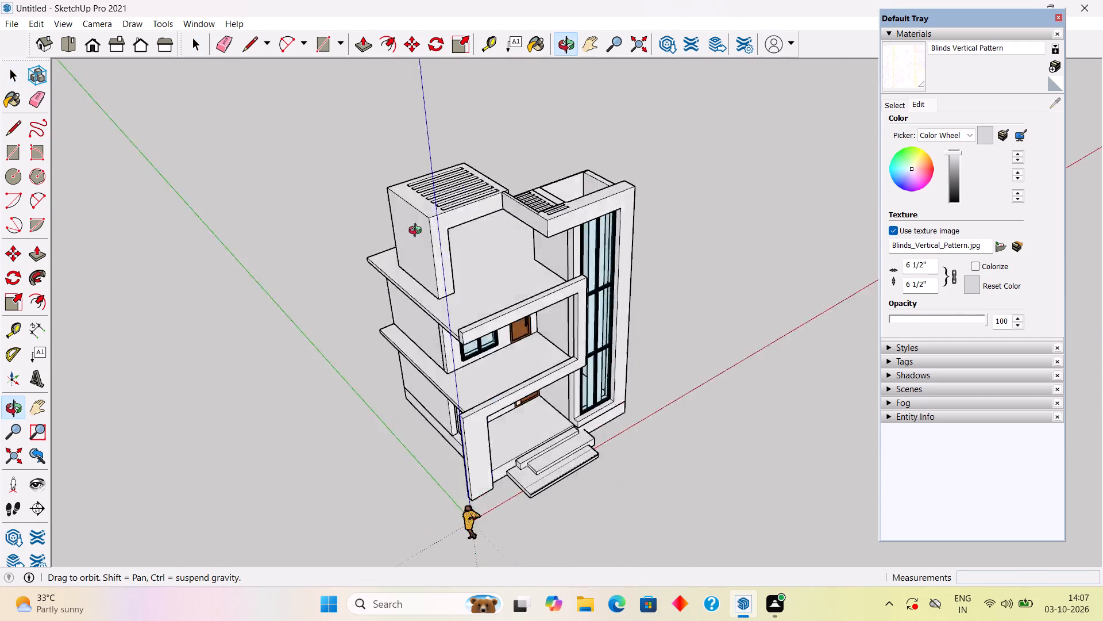
middle_drag(418, 232, 294, 174)
scroll(294, 176, down, 2)
middle_drag(406, 188, 619, 544)
scroll(464, 359, down, 1)
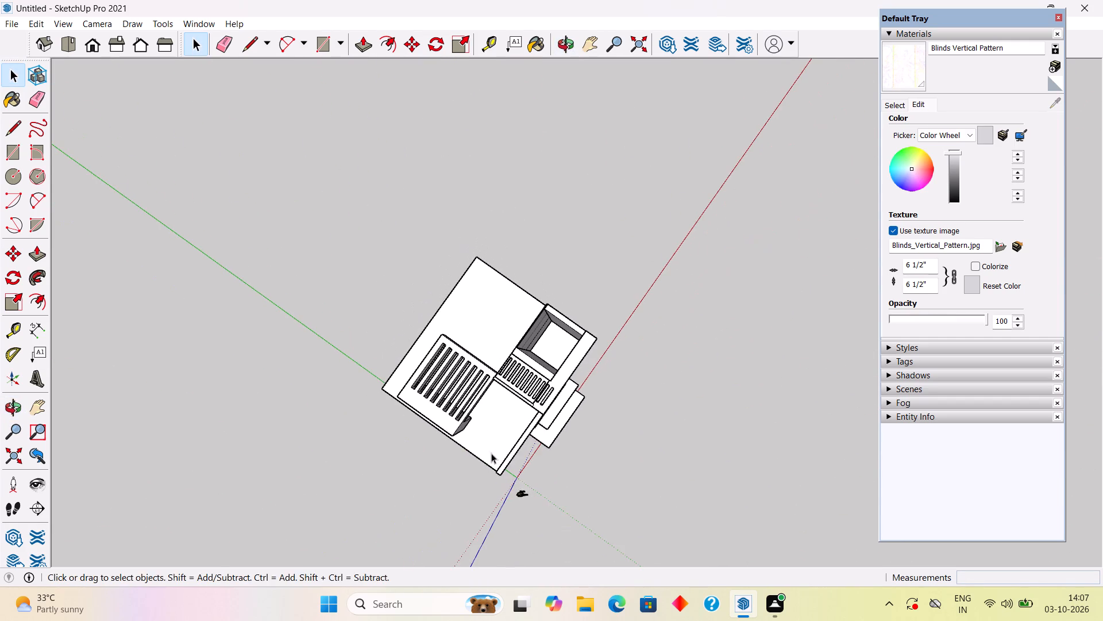
middle_drag(515, 470, 724, 375)
middle_drag(547, 430, 736, 322)
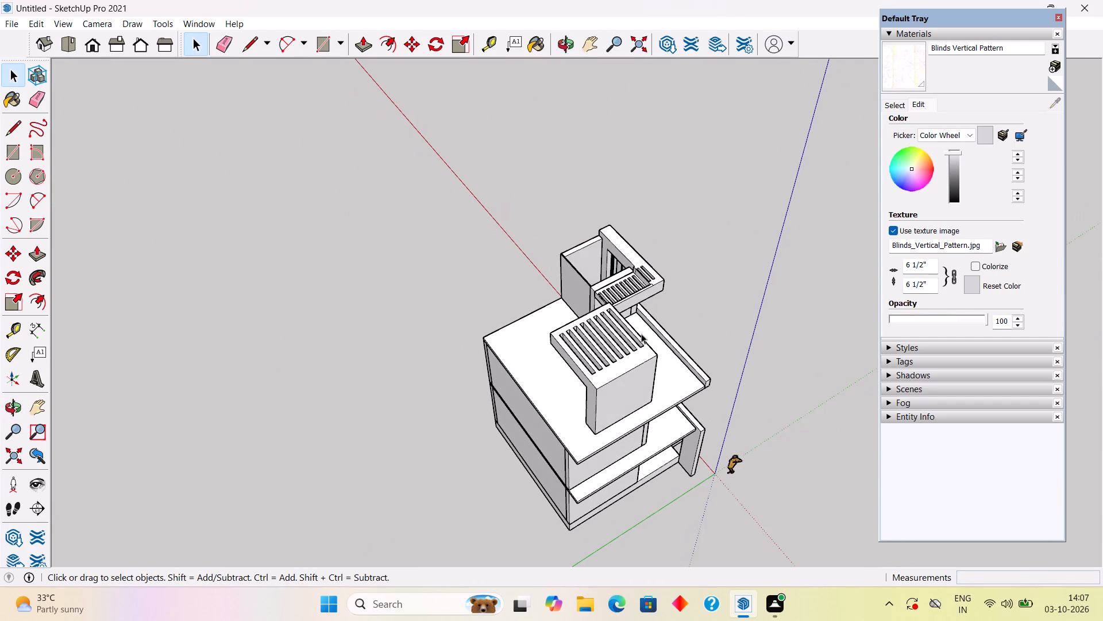
middle_drag(516, 378, 863, 300)
middle_drag(593, 350, 612, 364)
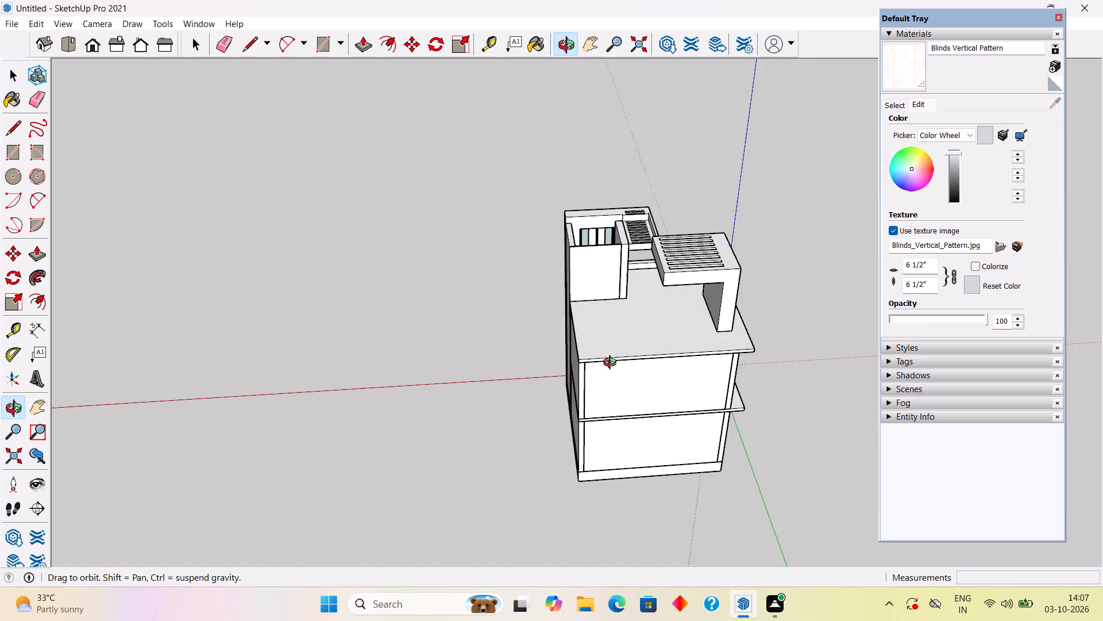
middle_drag(612, 364, 820, 528)
scroll(674, 374, up, 6)
scroll(650, 318, down, 4)
middle_drag(629, 324, 900, 386)
scroll(497, 368, up, 2)
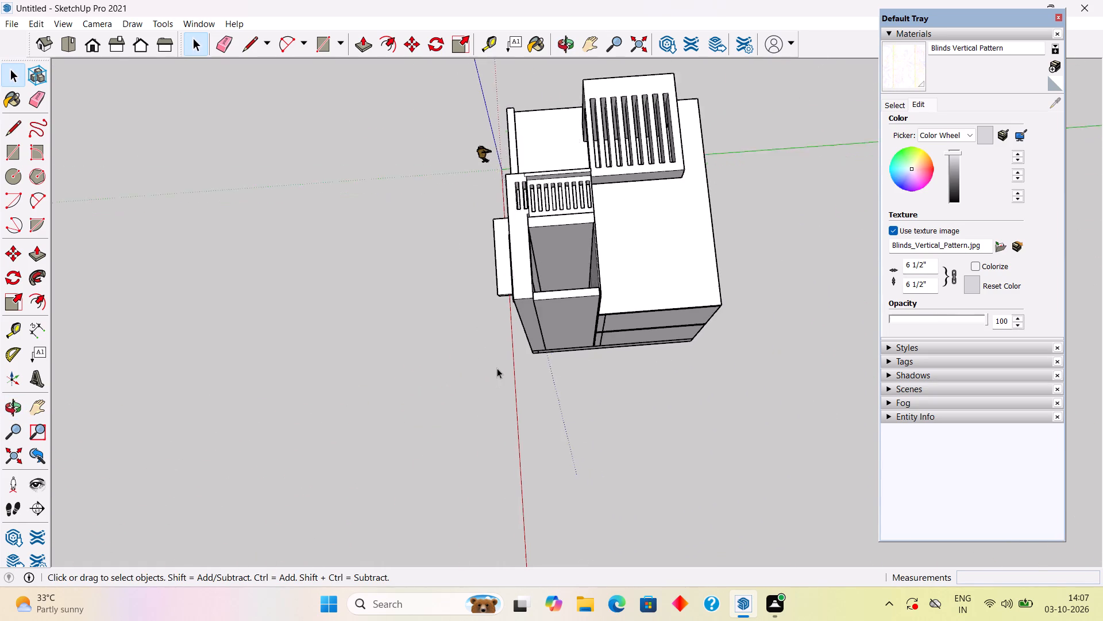
scroll(497, 368, up, 3)
middle_drag(497, 371, 765, 444)
scroll(765, 444, down, 2)
scroll(572, 432, down, 3)
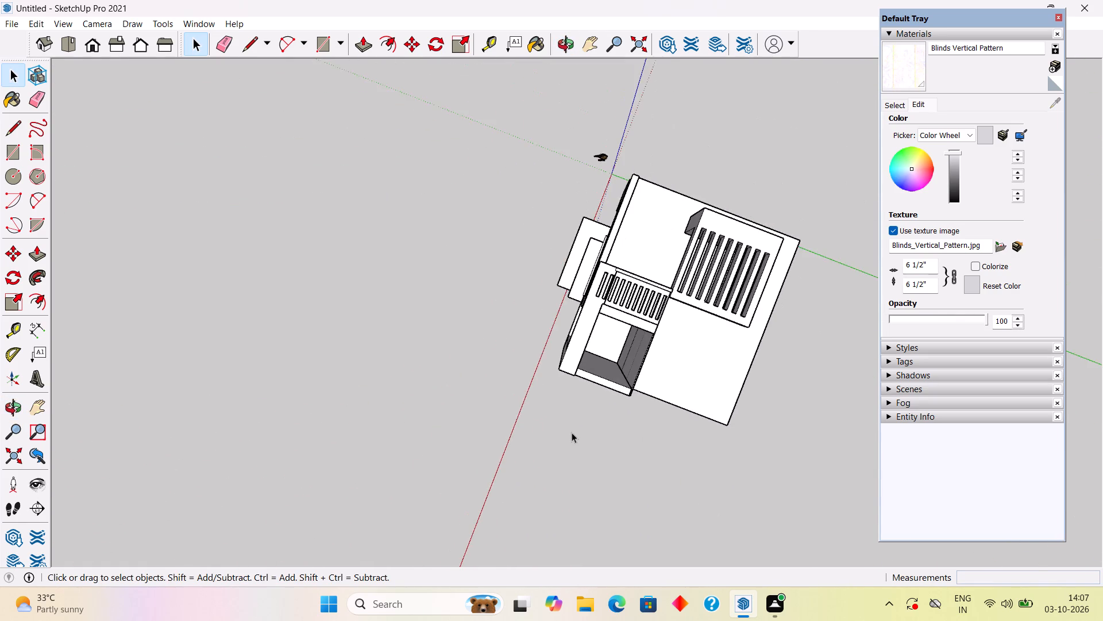
scroll(572, 432, down, 5)
middle_drag(570, 464, 801, 317)
middle_drag(523, 403, 934, 281)
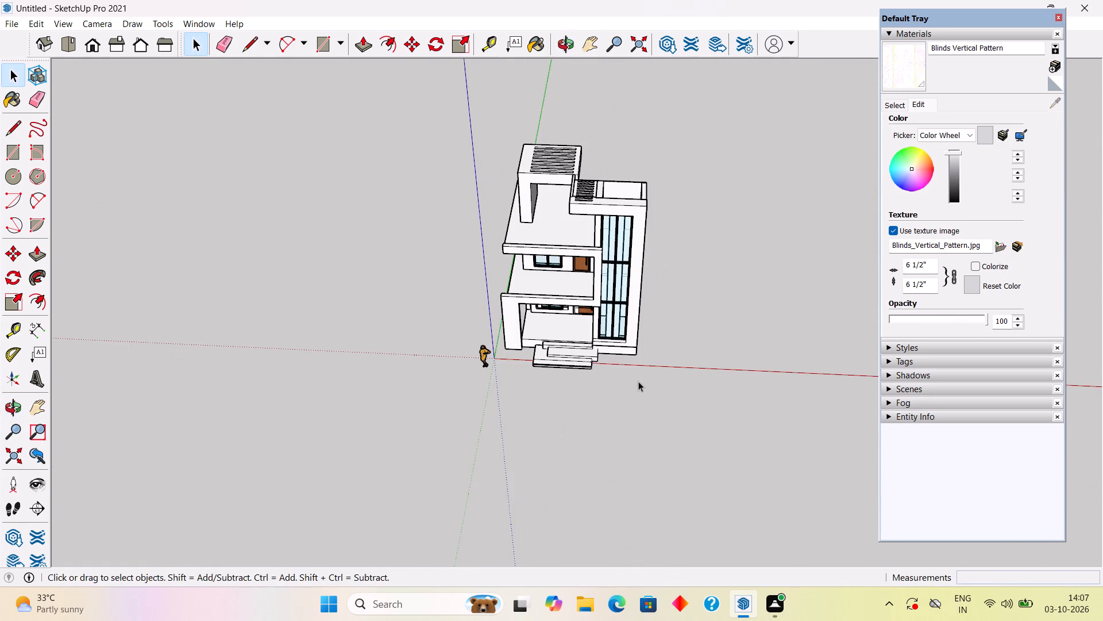
middle_drag(646, 362, 657, 37)
scroll(618, 180, up, 2)
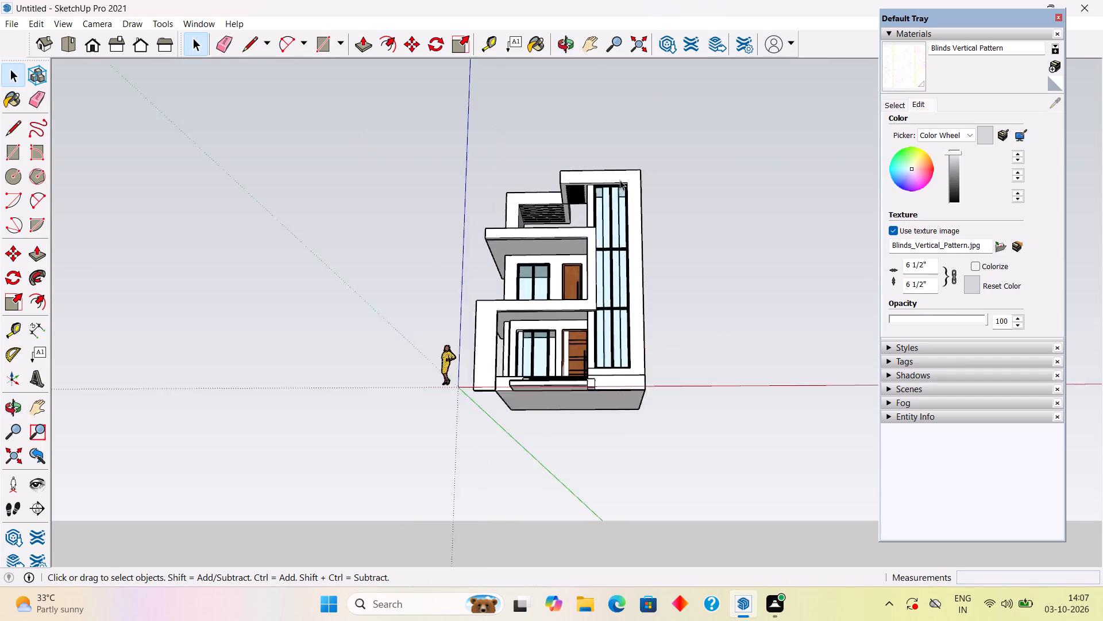
scroll(620, 180, up, 2)
scroll(585, 222, up, 1)
middle_drag(585, 219, 593, 181)
scroll(593, 182, up, 9)
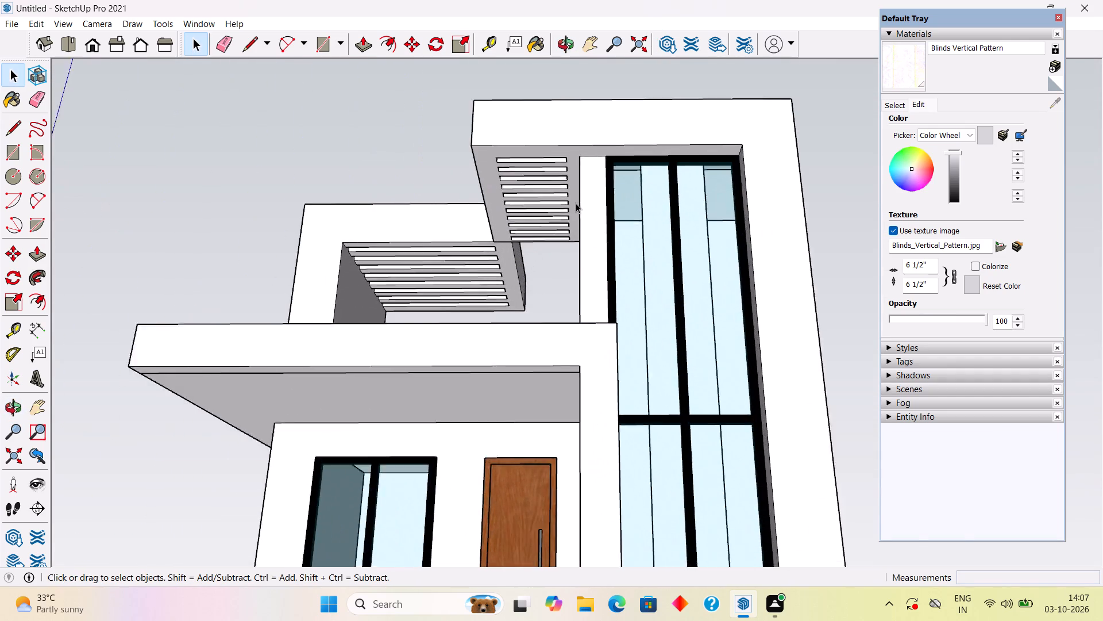
scroll(576, 203, up, 4)
middle_drag(572, 183, 572, 126)
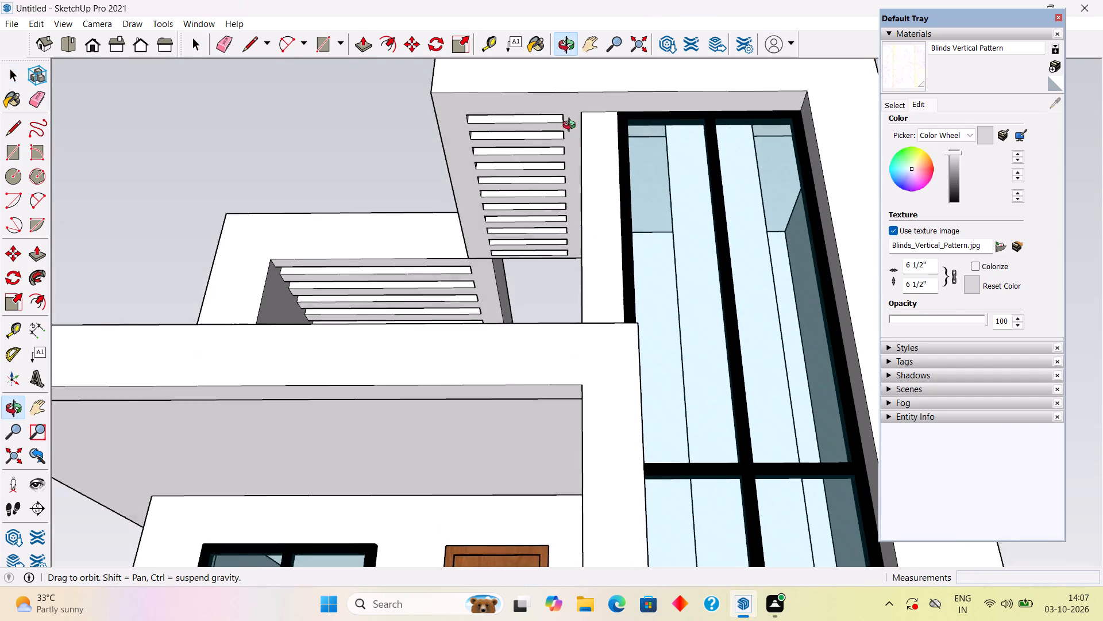
middle_drag(572, 126, 584, 207)
scroll(584, 207, down, 16)
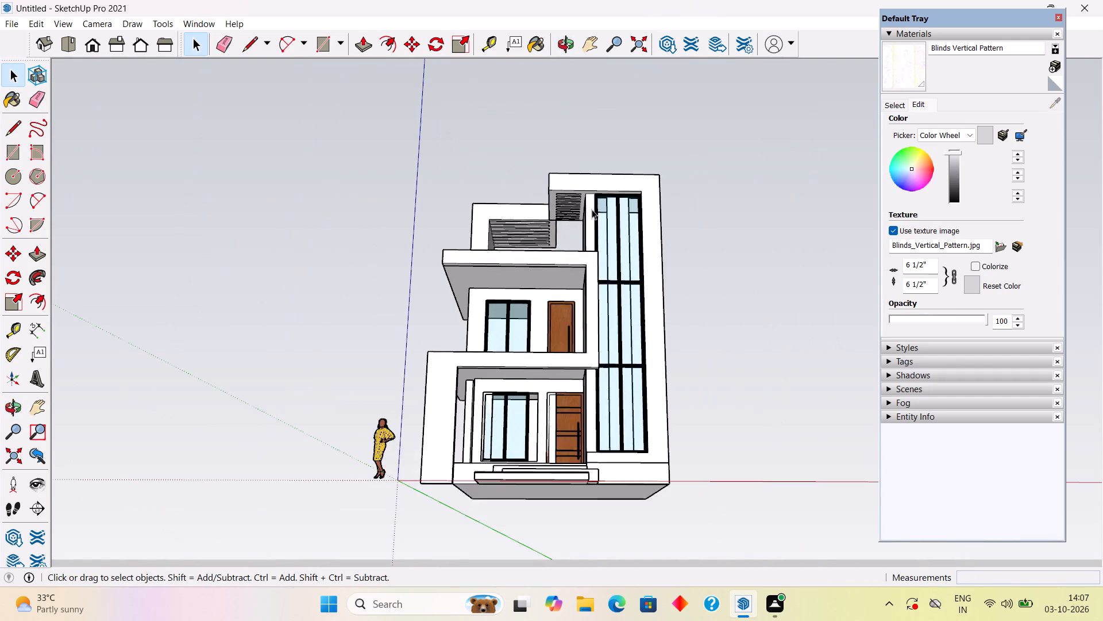
scroll(592, 209, down, 2)
middle_drag(612, 237, 640, 438)
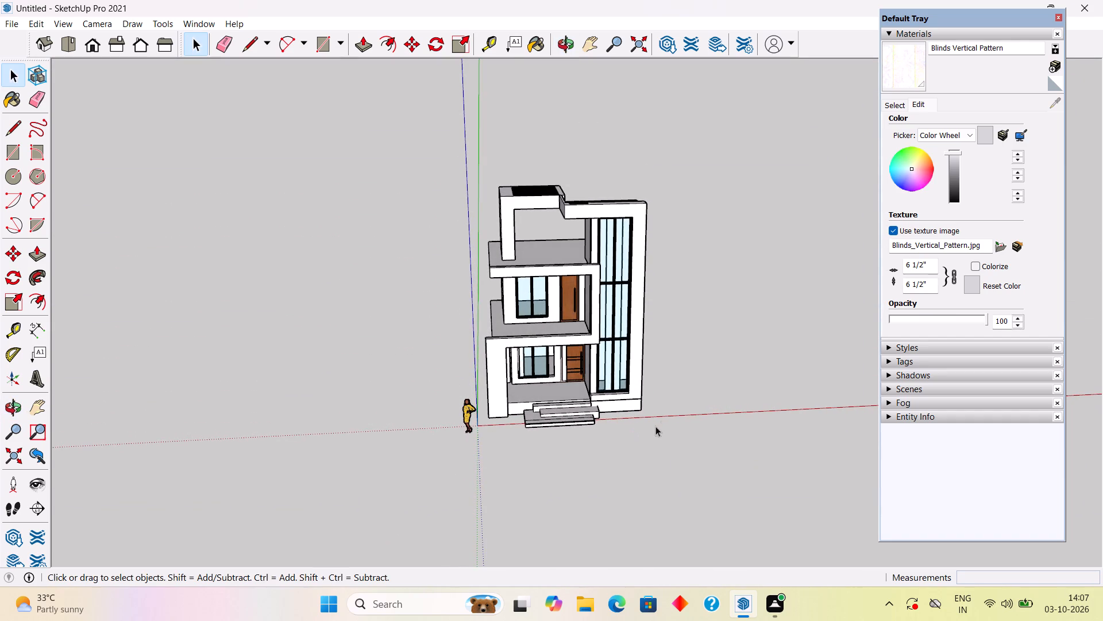
scroll(688, 407, up, 4)
middle_drag(686, 388, 661, 292)
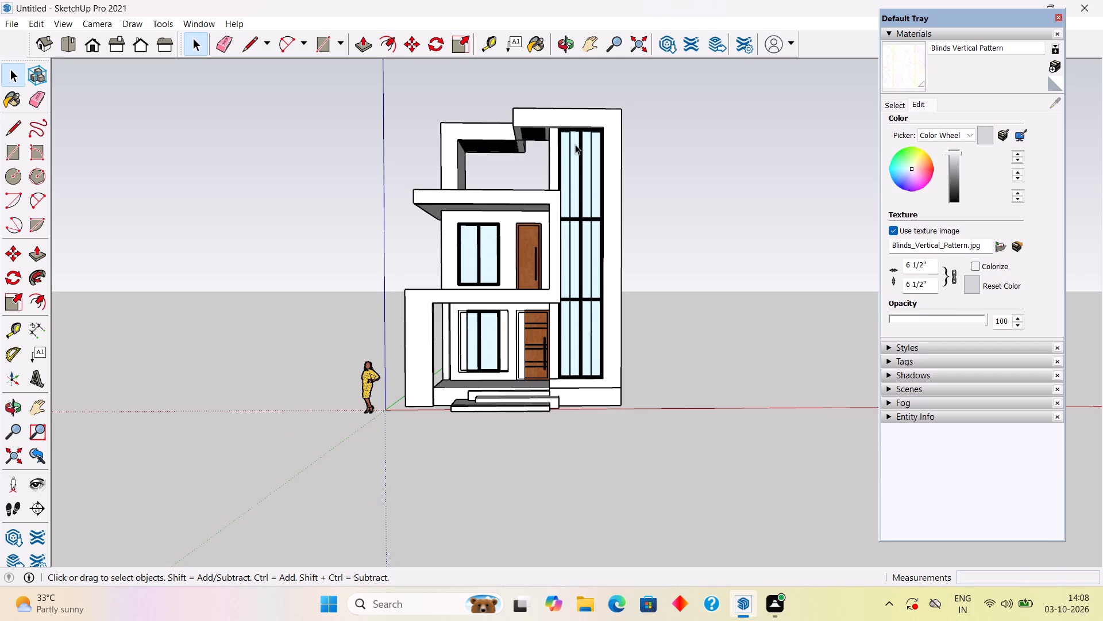
Examine the head of the glazed tower window beneath the front frame, from below, above and the side.
scroll(579, 122, up, 15)
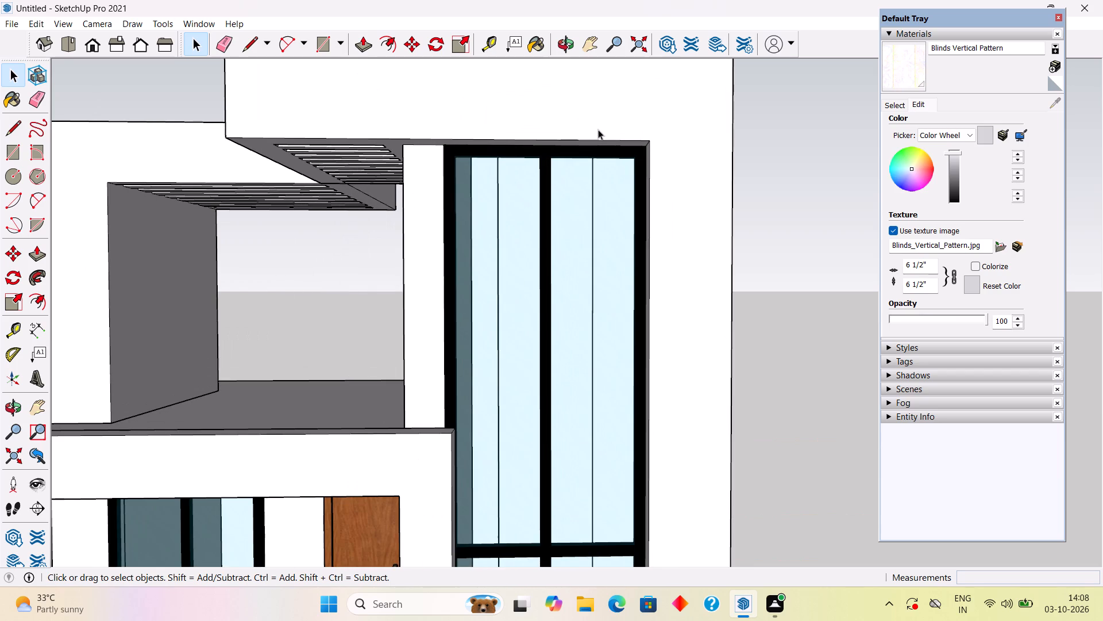
scroll(598, 129, up, 9)
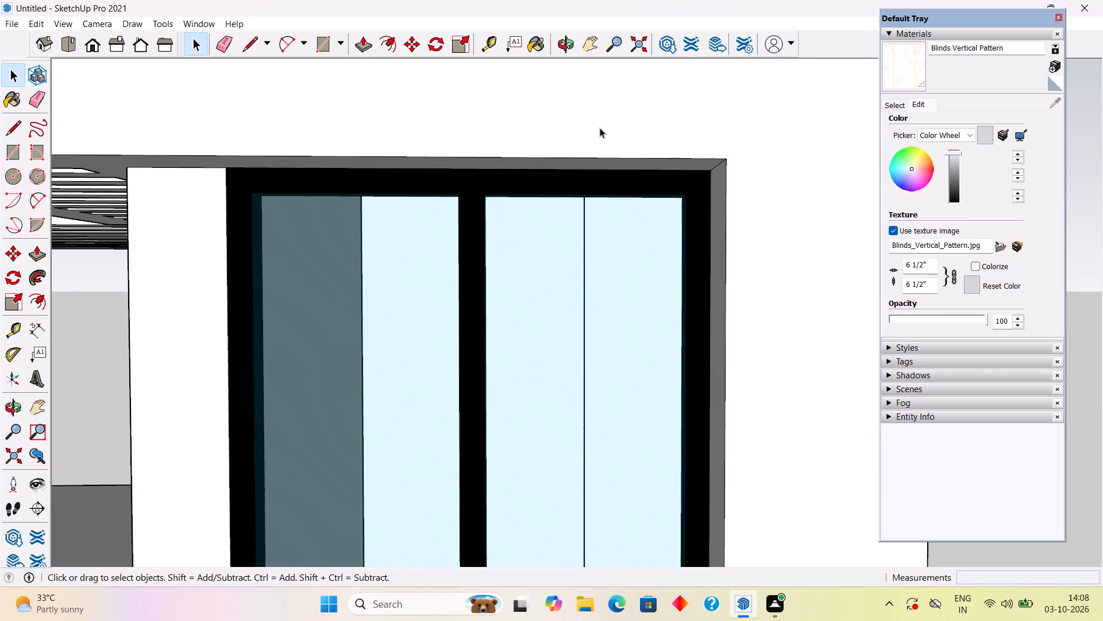
scroll(600, 128, down, 7)
middle_drag(601, 141, 602, 118)
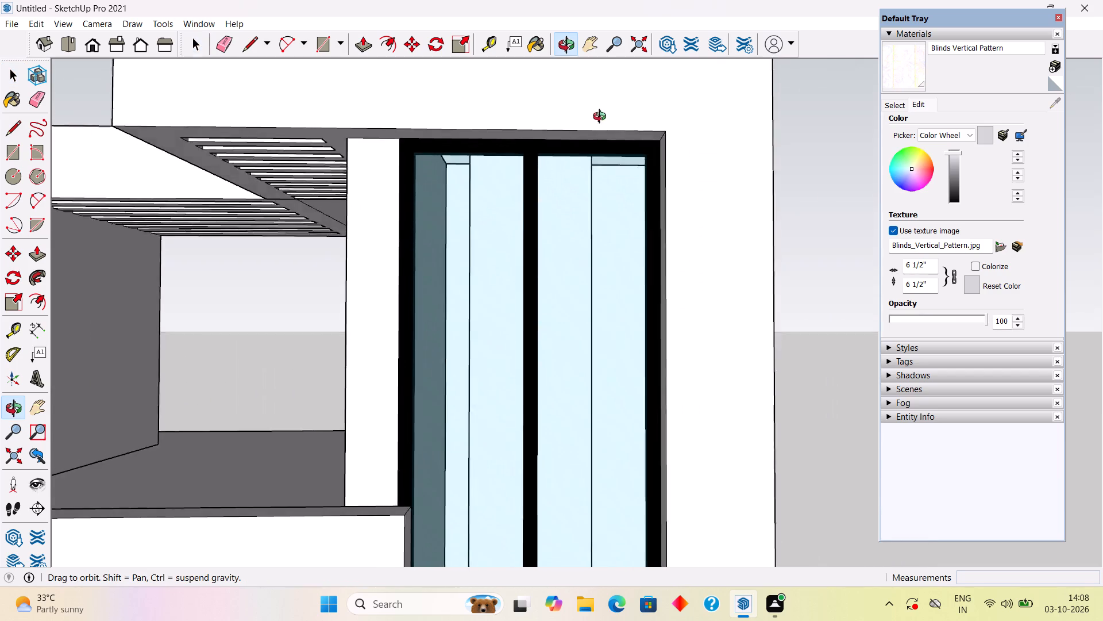
middle_drag(602, 118, 528, 512)
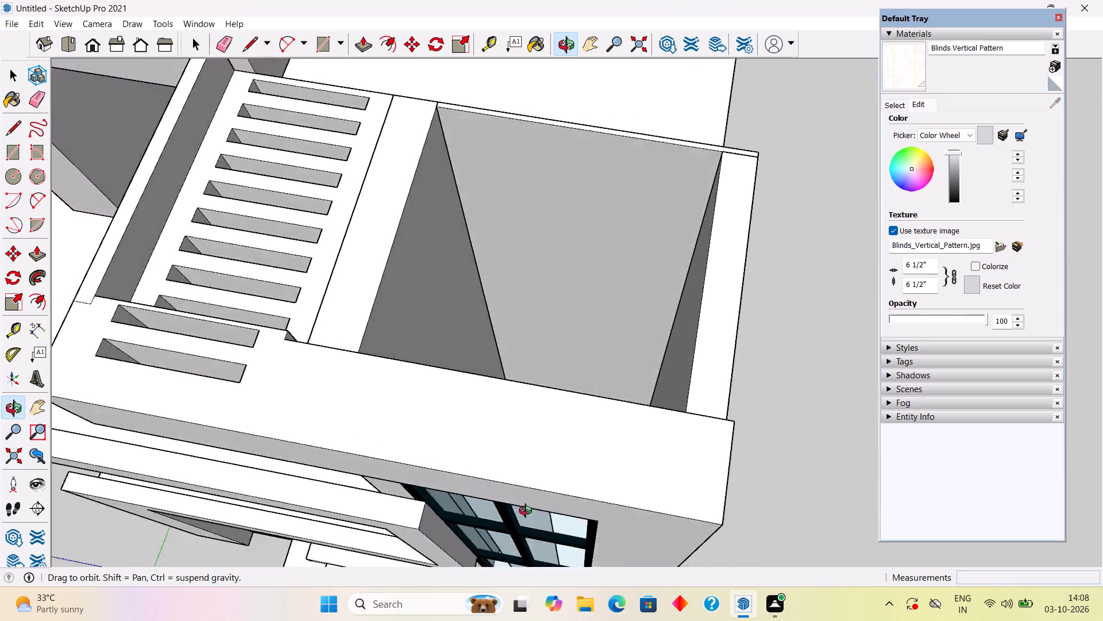
middle_drag(528, 512, 666, 67)
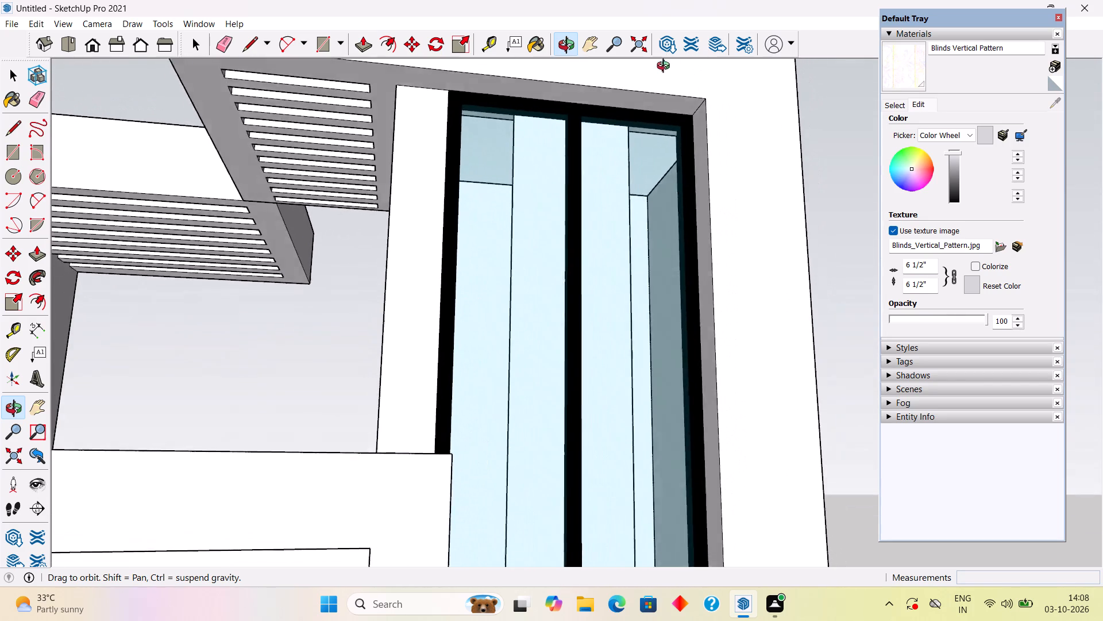
middle_drag(666, 67, 311, 360)
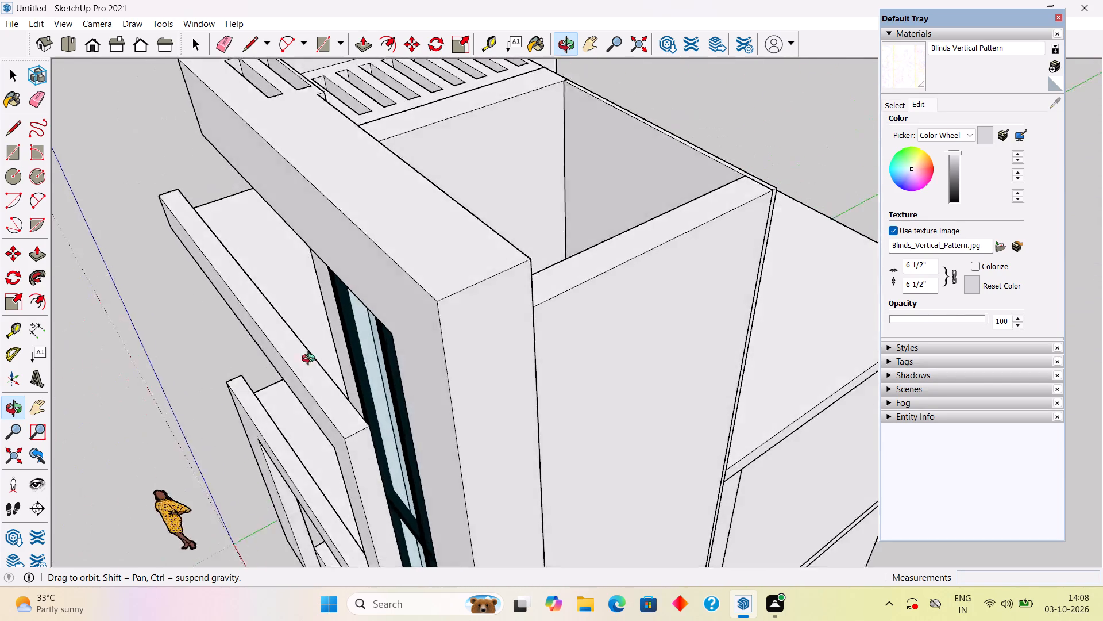
middle_drag(311, 360, 546, 100)
scroll(559, 124, up, 5)
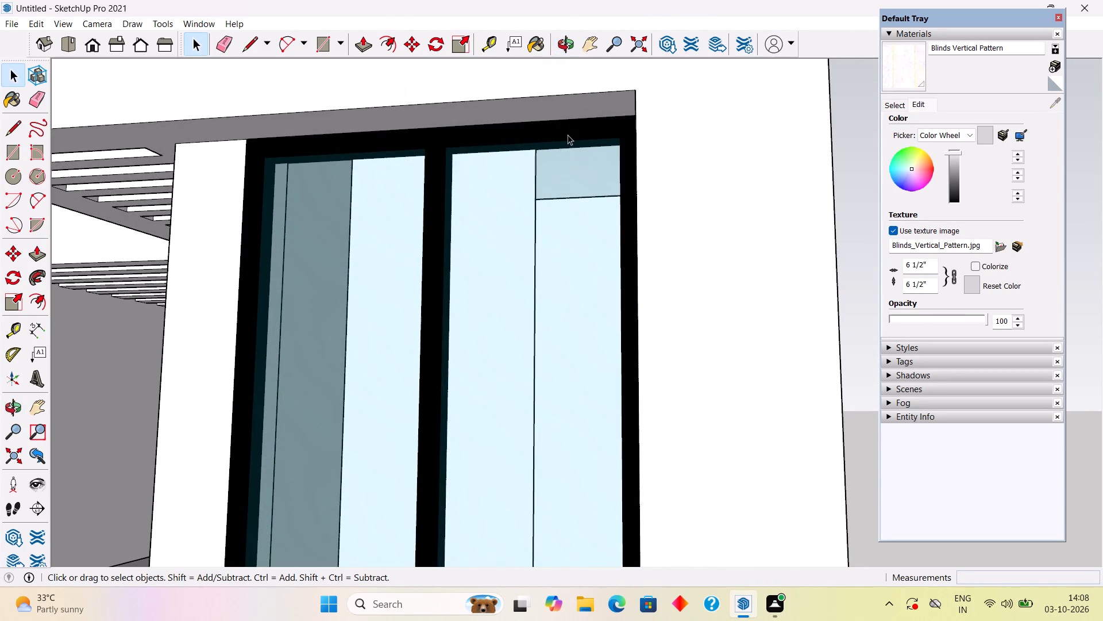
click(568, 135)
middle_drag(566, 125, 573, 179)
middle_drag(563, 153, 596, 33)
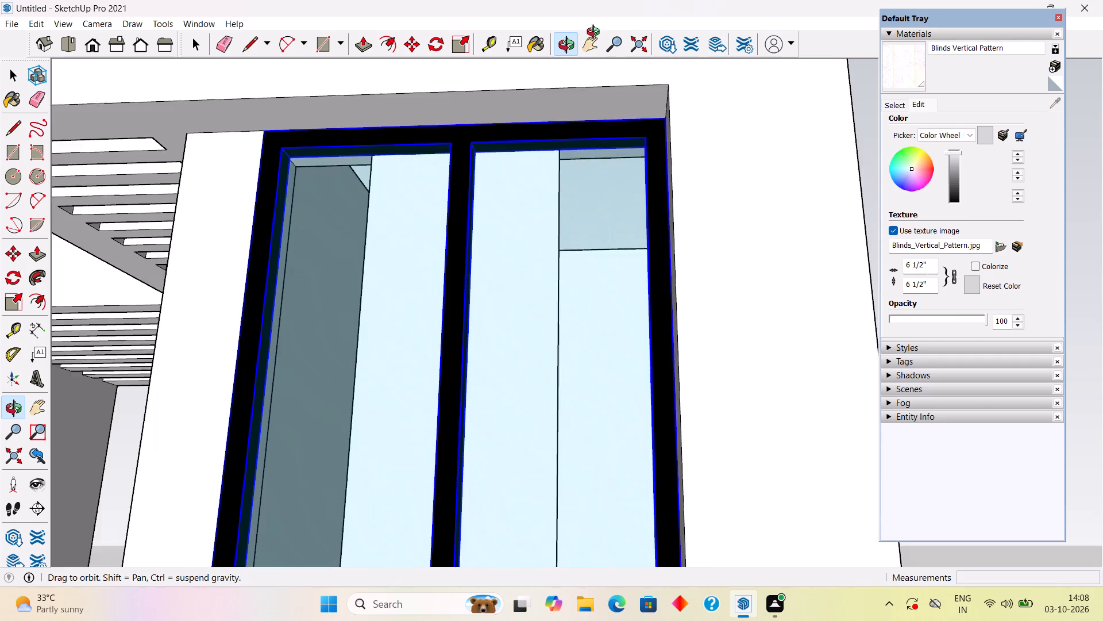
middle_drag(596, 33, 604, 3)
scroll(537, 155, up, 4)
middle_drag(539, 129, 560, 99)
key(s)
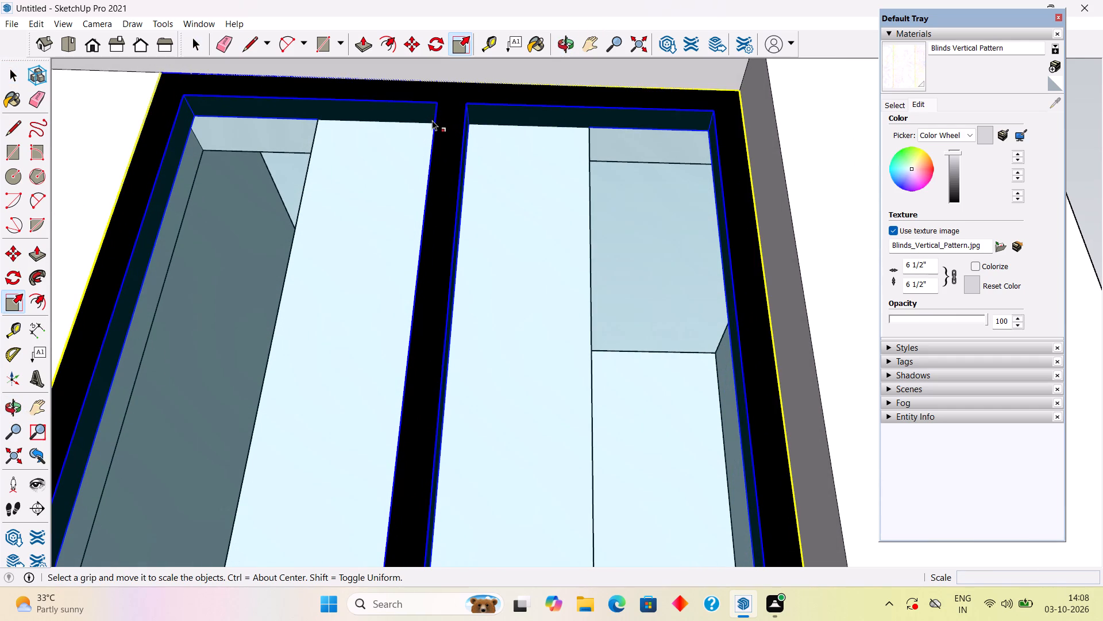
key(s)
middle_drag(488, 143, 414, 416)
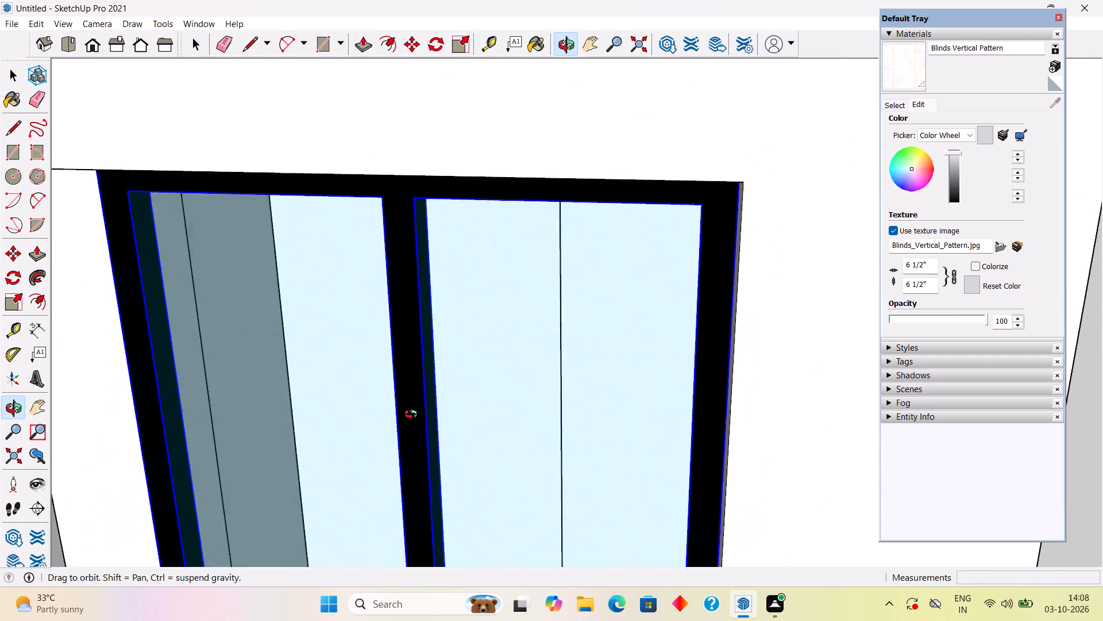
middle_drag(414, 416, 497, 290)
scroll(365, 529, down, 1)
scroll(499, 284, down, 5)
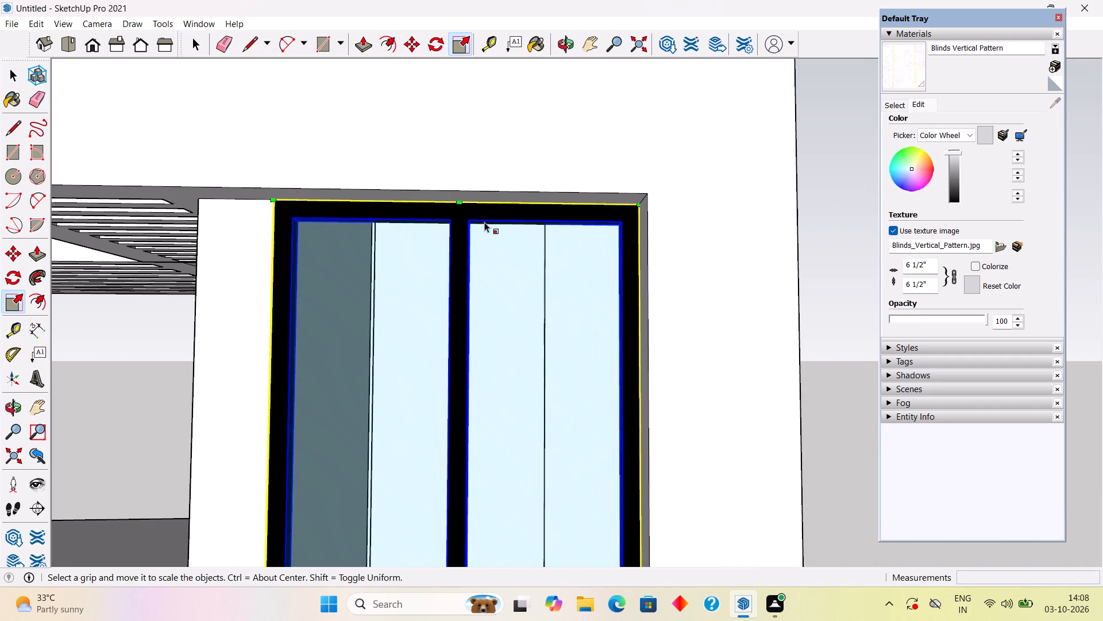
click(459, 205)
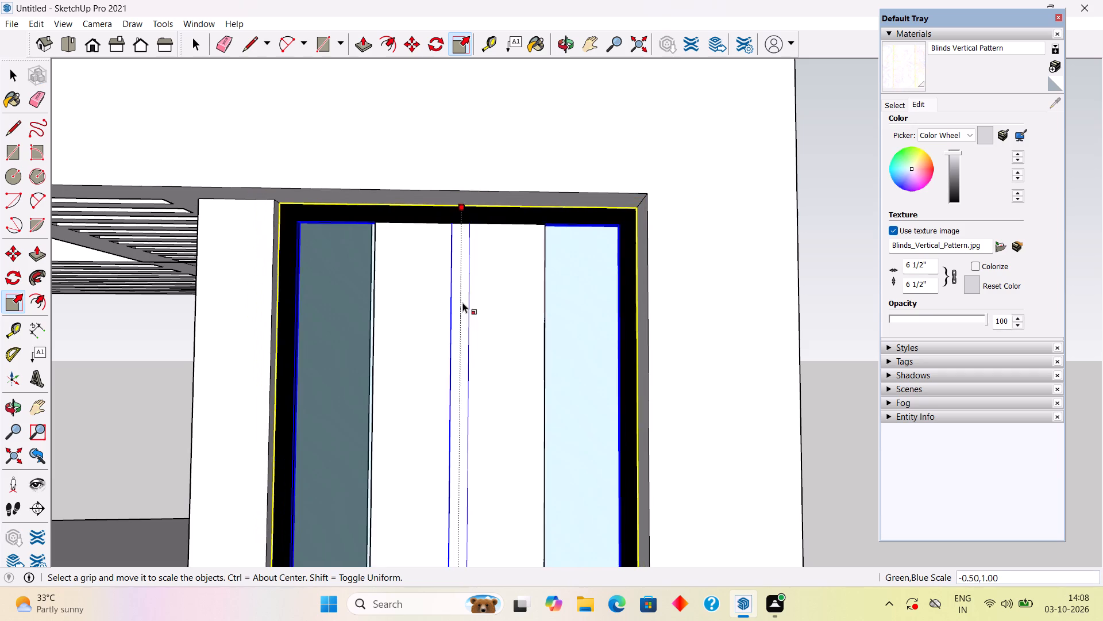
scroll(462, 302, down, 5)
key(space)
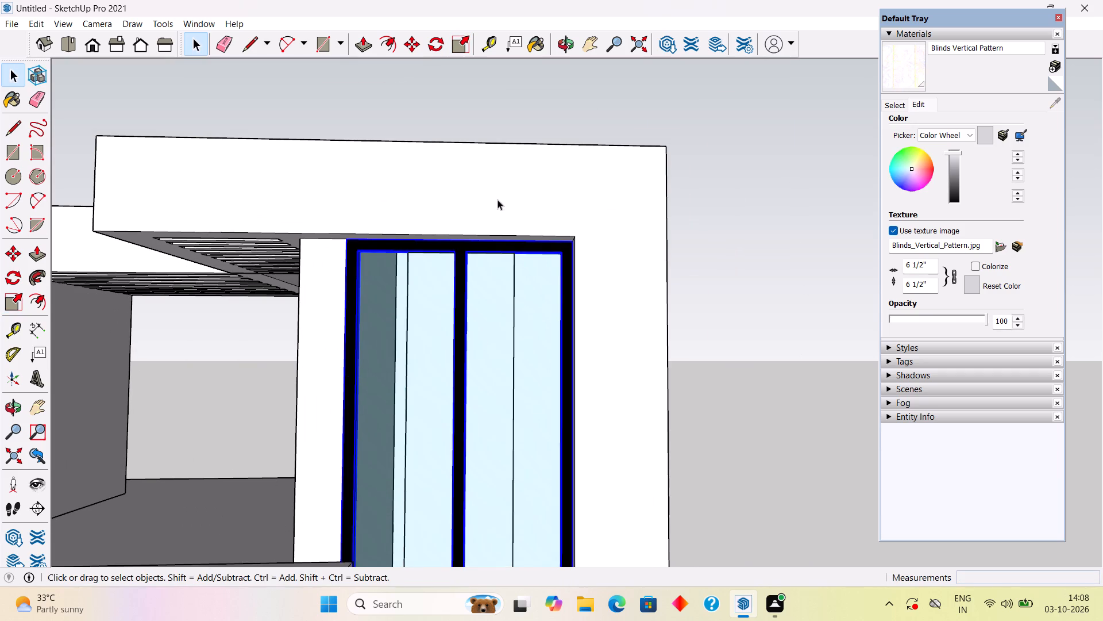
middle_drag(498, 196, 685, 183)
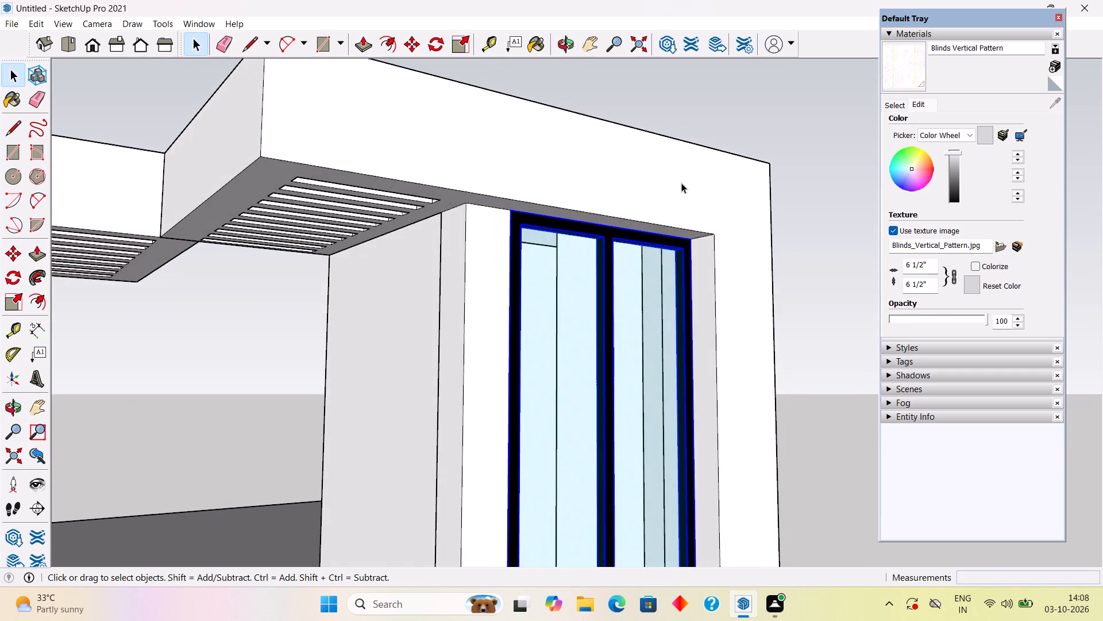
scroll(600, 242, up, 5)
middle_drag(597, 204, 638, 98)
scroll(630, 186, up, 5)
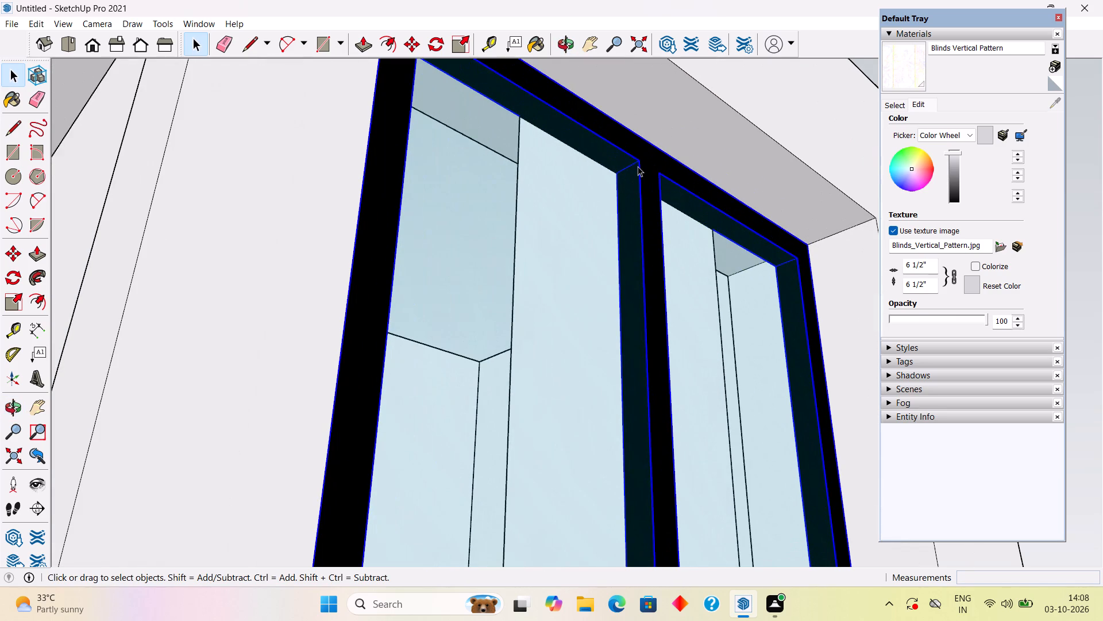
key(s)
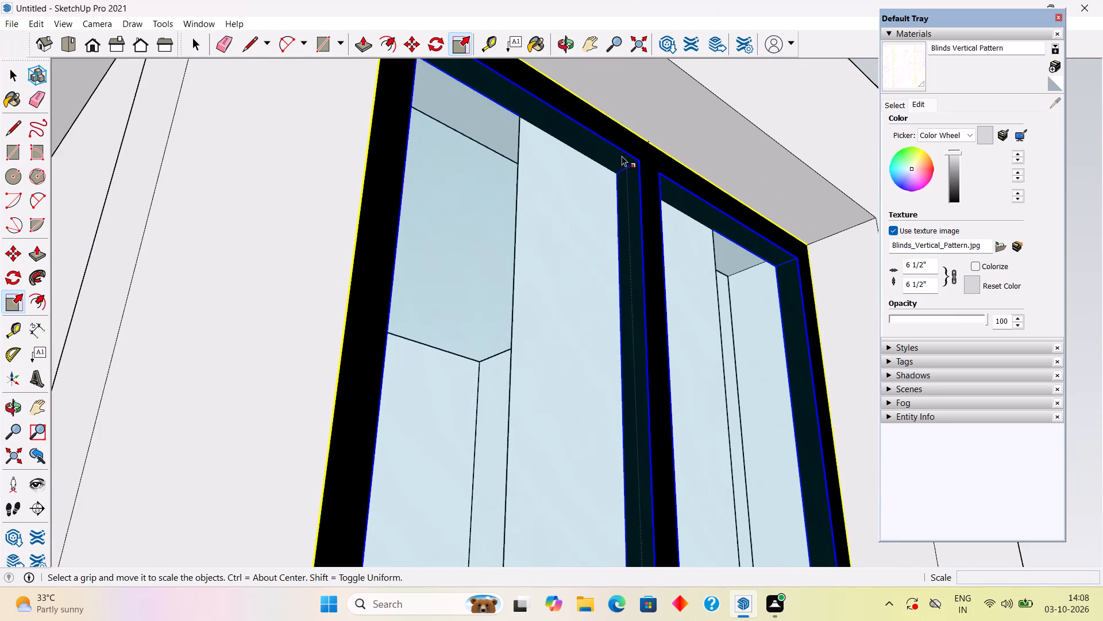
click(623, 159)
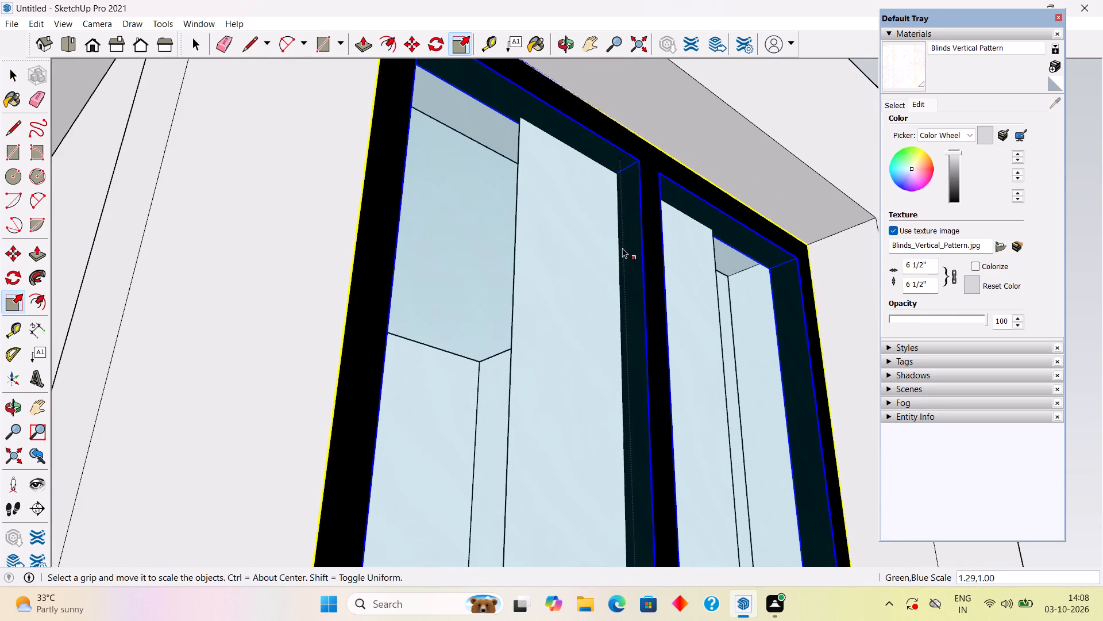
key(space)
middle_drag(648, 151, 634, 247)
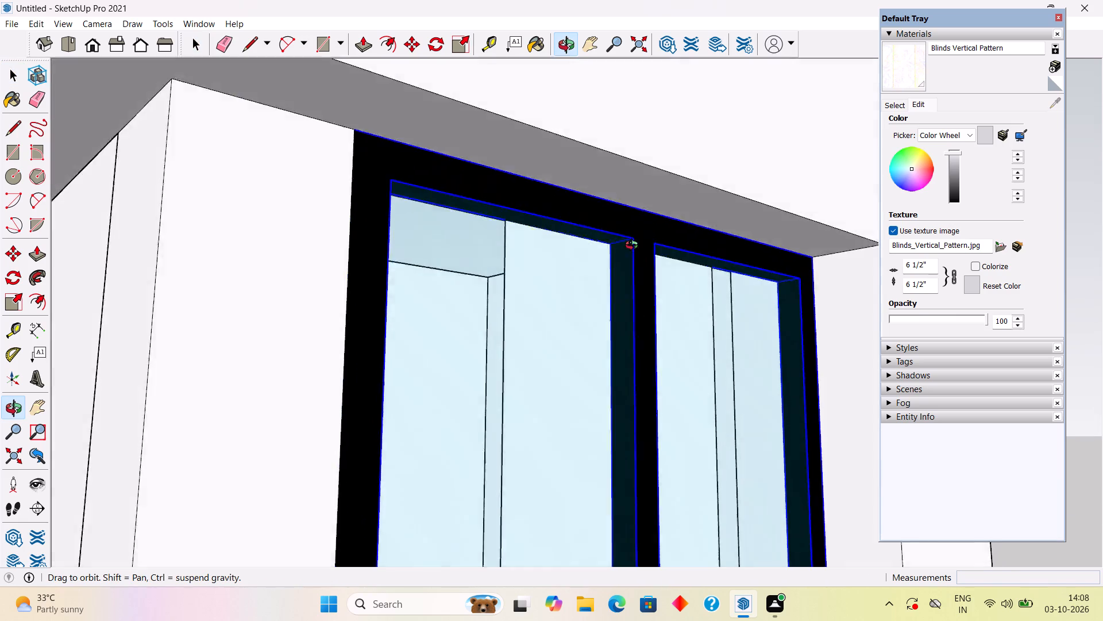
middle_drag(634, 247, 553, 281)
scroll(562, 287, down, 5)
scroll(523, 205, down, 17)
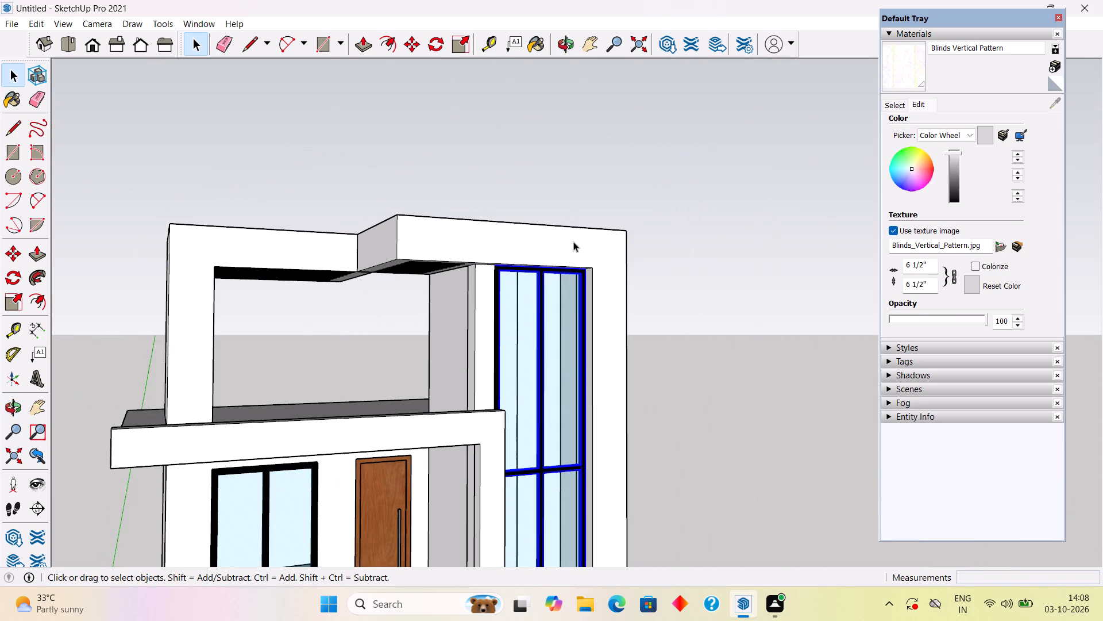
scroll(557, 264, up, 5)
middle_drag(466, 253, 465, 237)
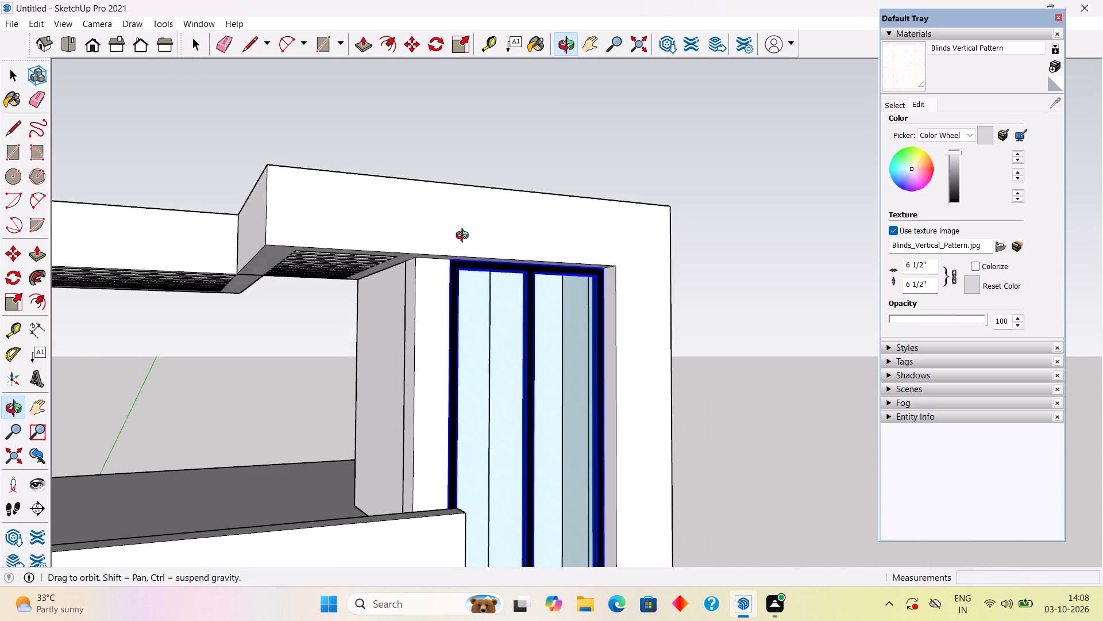
Measure the distance from the tower window frame's outer side edge to the edge of the adjoining wall strip.
middle_drag(465, 237, 462, 220)
scroll(450, 312, up, 1)
middle_drag(450, 312, 394, 305)
key(space)
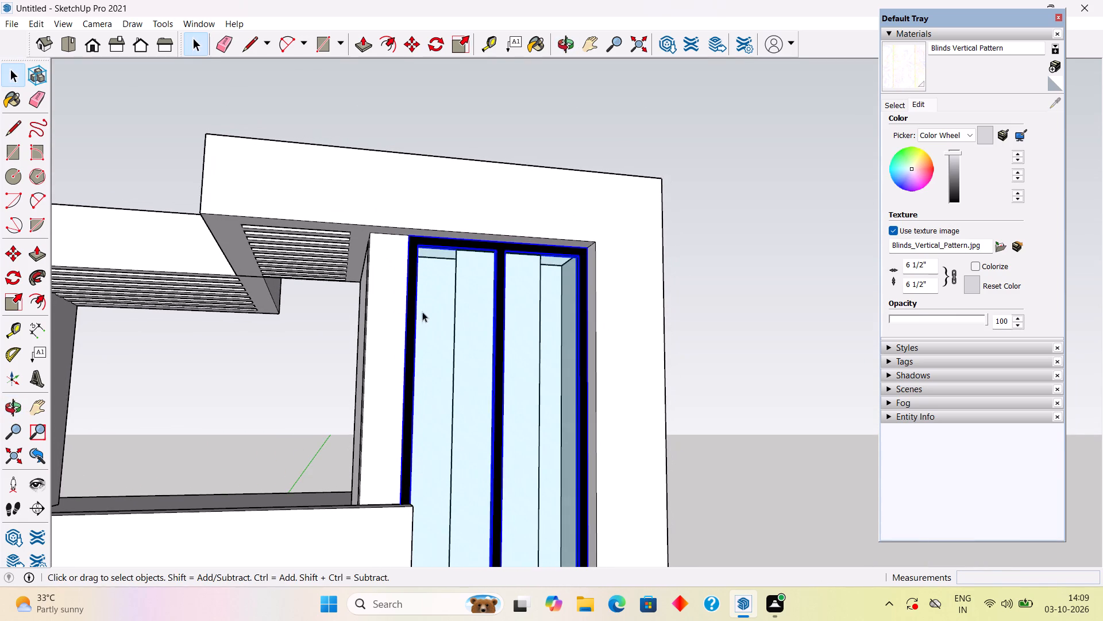
key(t)
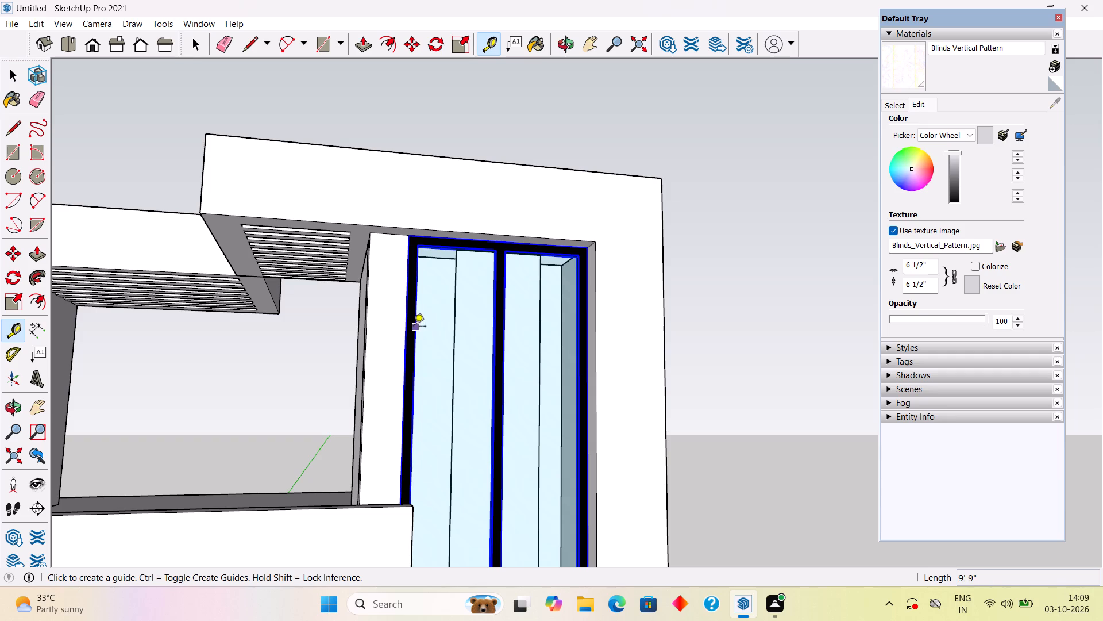
click(406, 336)
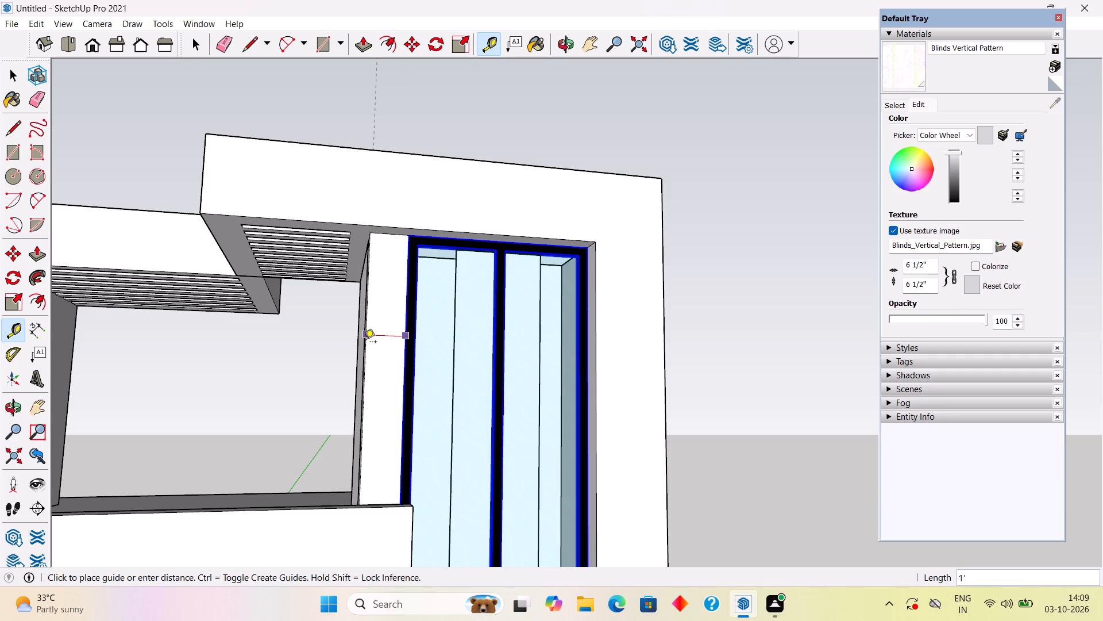
key(space)
Invert the selection and hide everything except the tower window group.
right_click(494, 297)
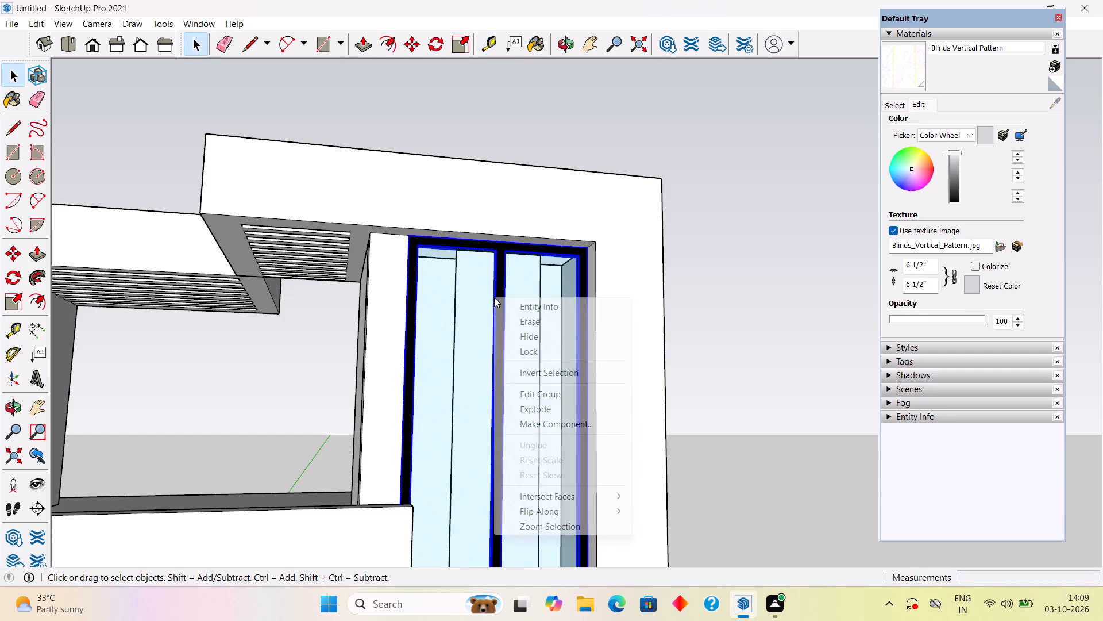
click(523, 378)
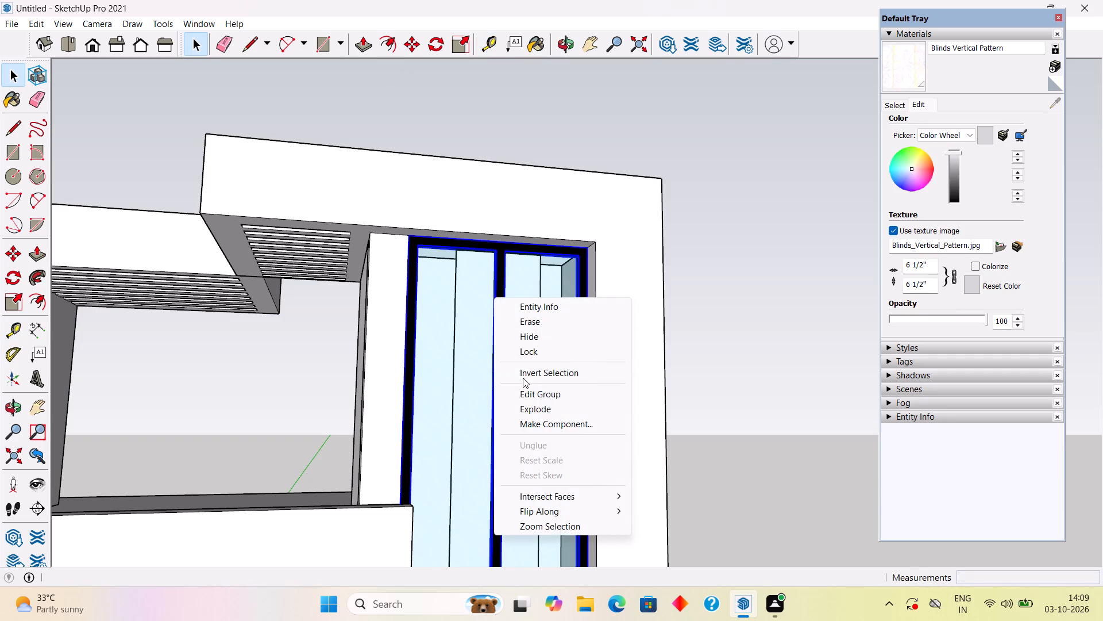
right_click(319, 221)
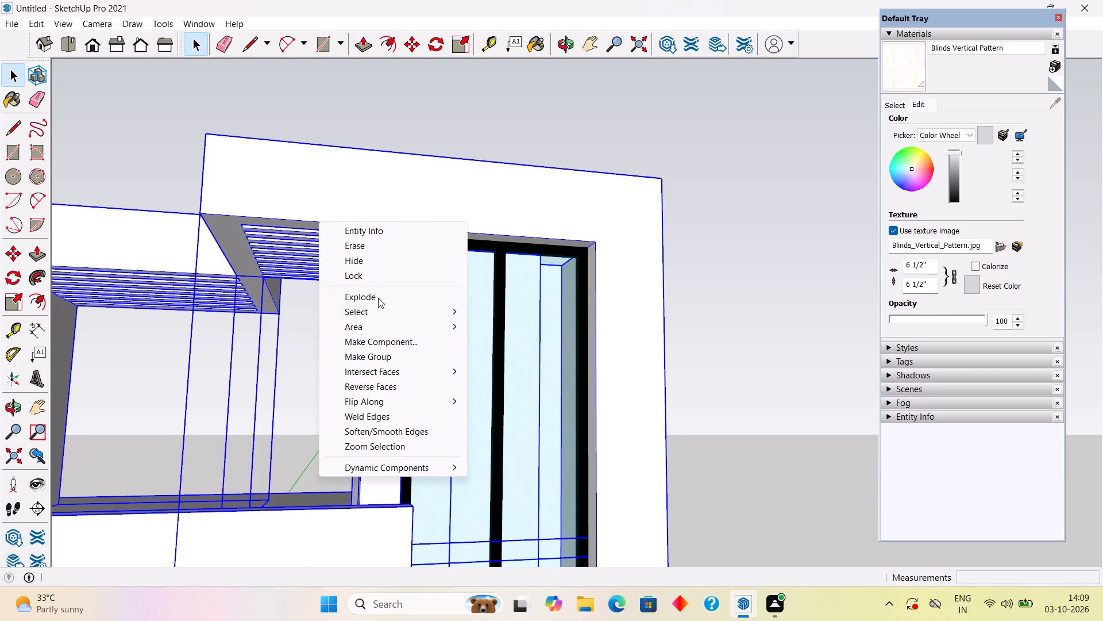
click(377, 264)
Place a horizontal guide 1' below the top edge of the tower window frame.
middle_drag(567, 176, 460, 304)
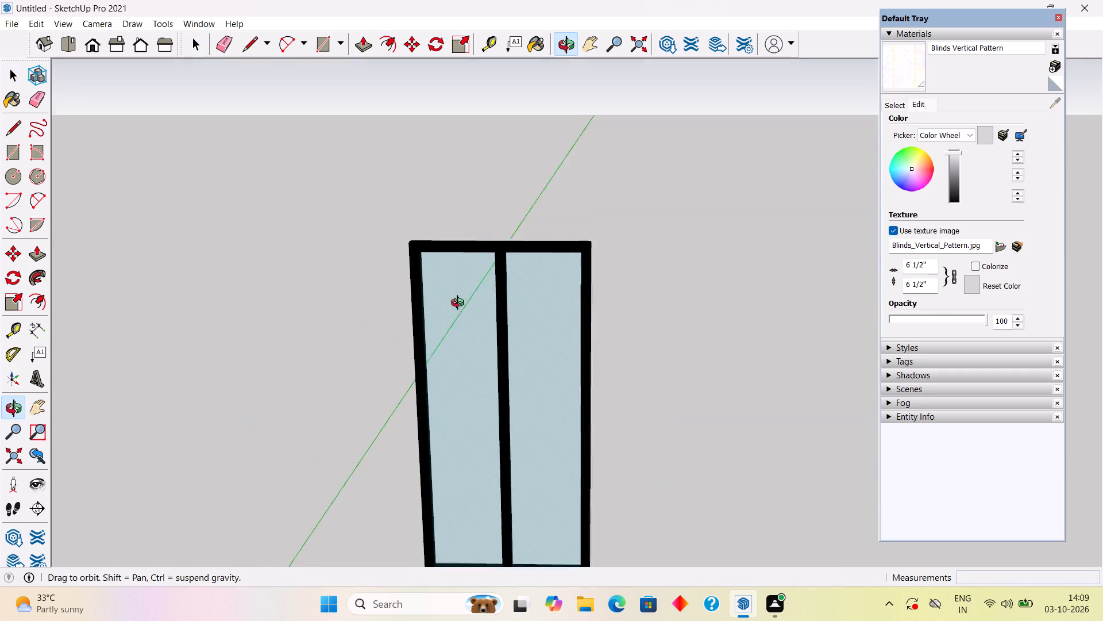
middle_drag(460, 304, 455, 306)
scroll(574, 240, up, 6)
key(t)
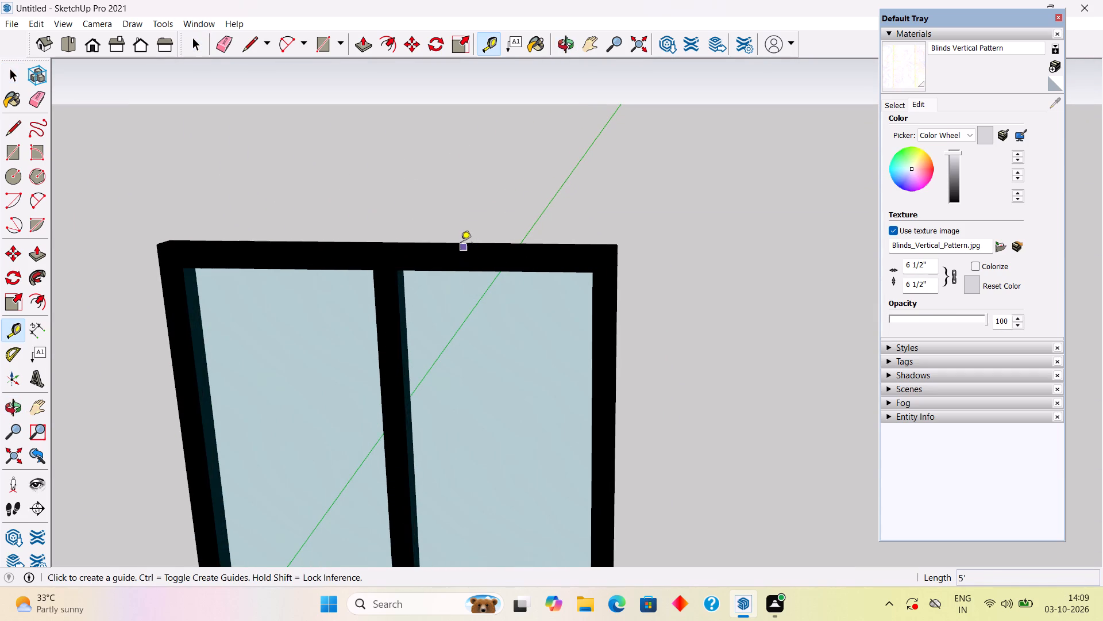
click(460, 242)
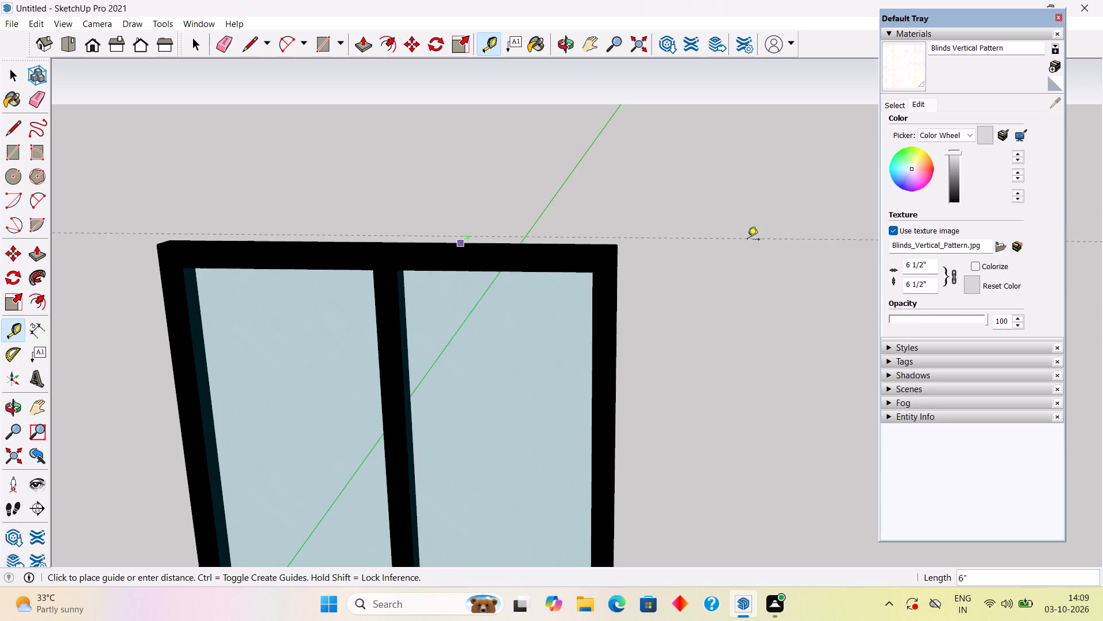
scroll(803, 367, down, 11)
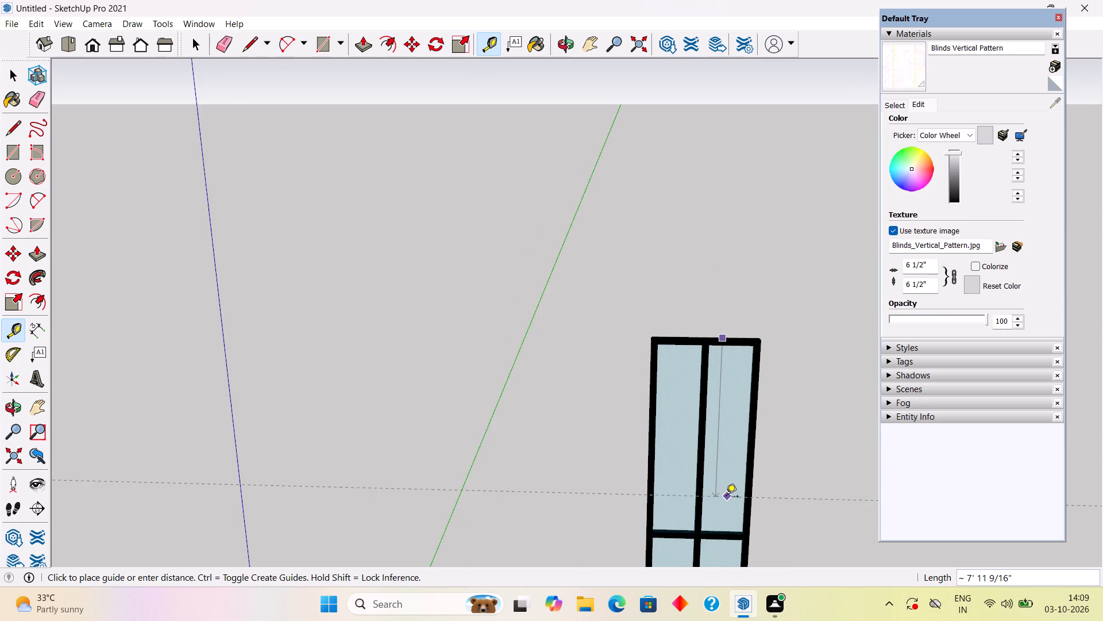
text(1')
key(Return)
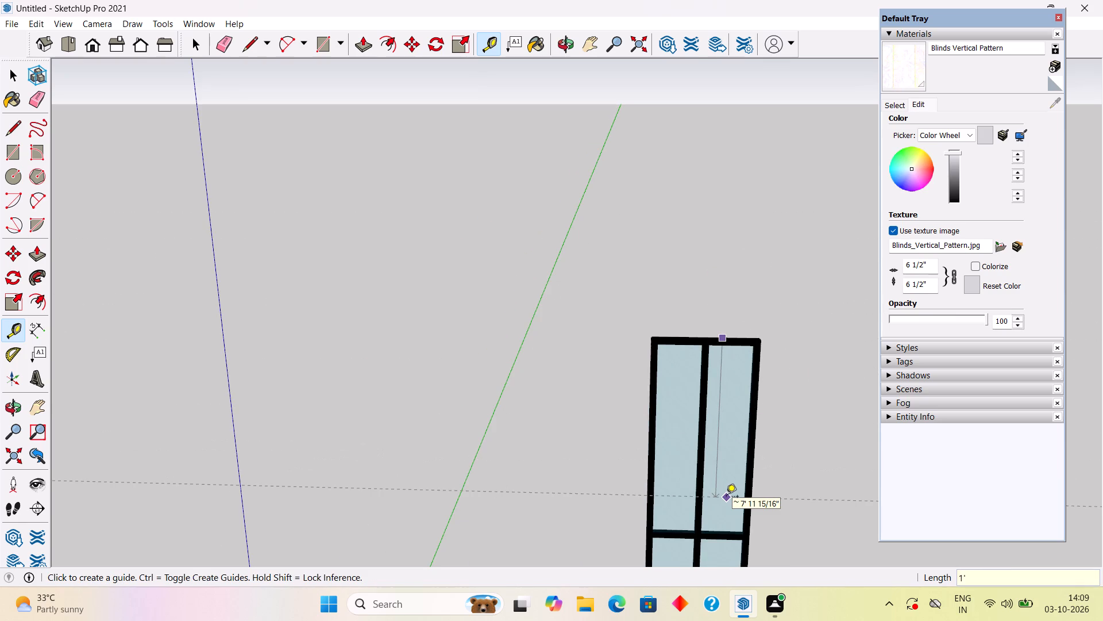
Scale the tower window group vertically from its top, lowering its head to the 1' guide.
scroll(718, 321, up, 4)
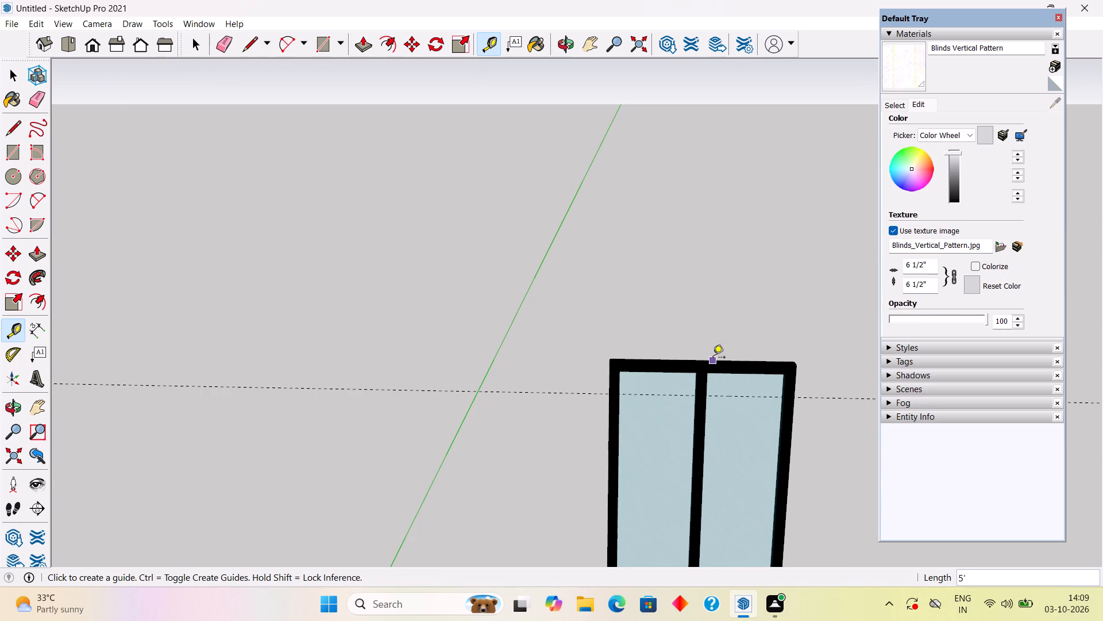
key(space)
click(654, 434)
key(s)
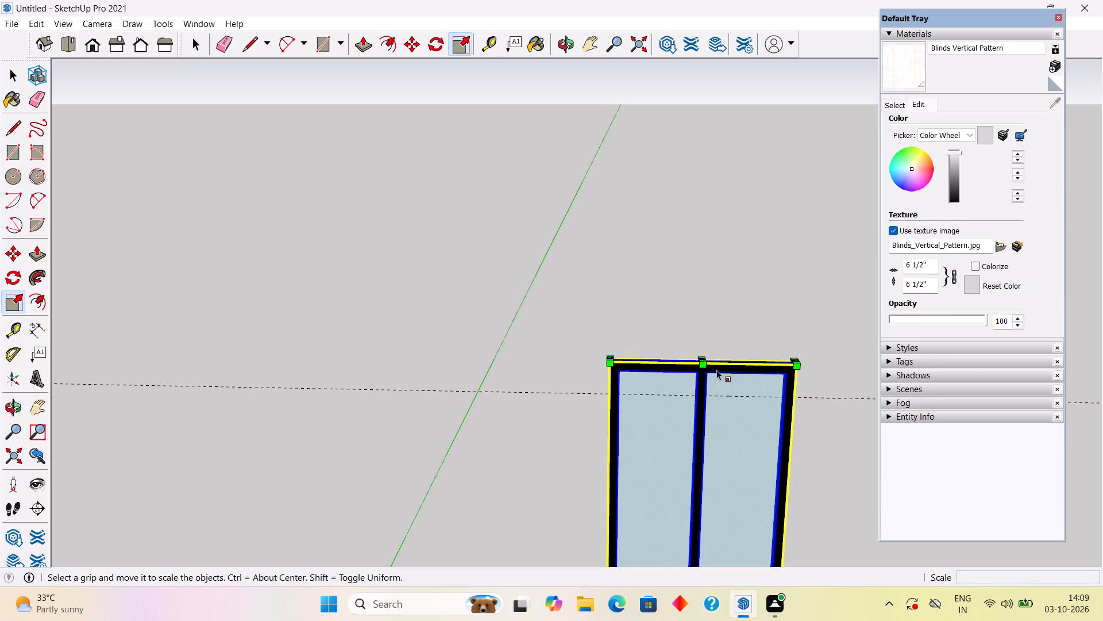
middle_drag(722, 297, 705, 401)
scroll(705, 370, up, 5)
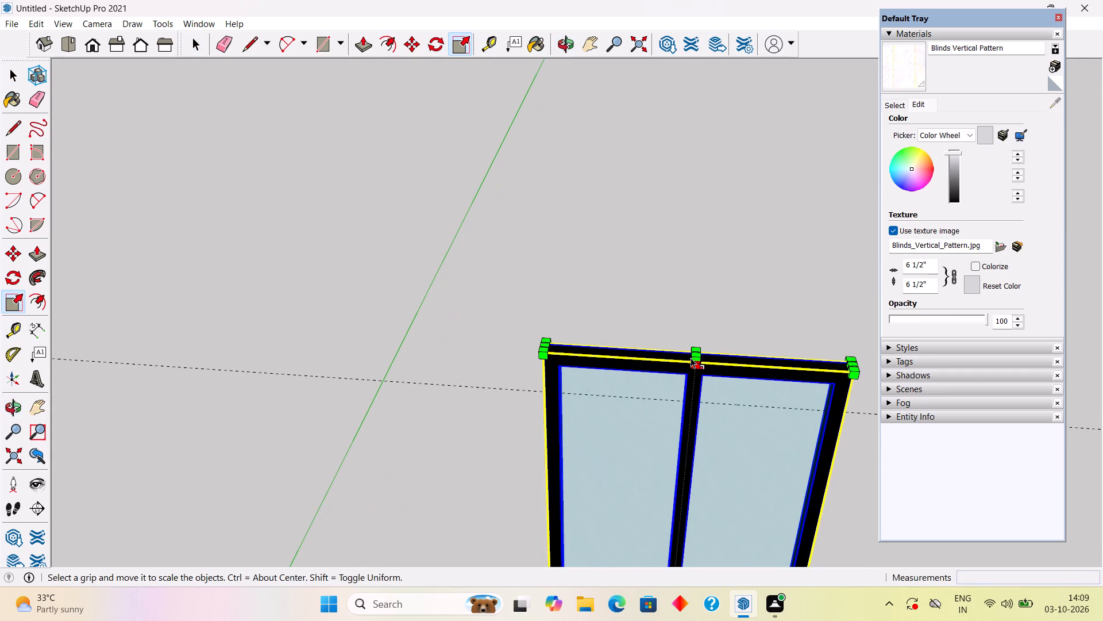
scroll(705, 355, up, 6)
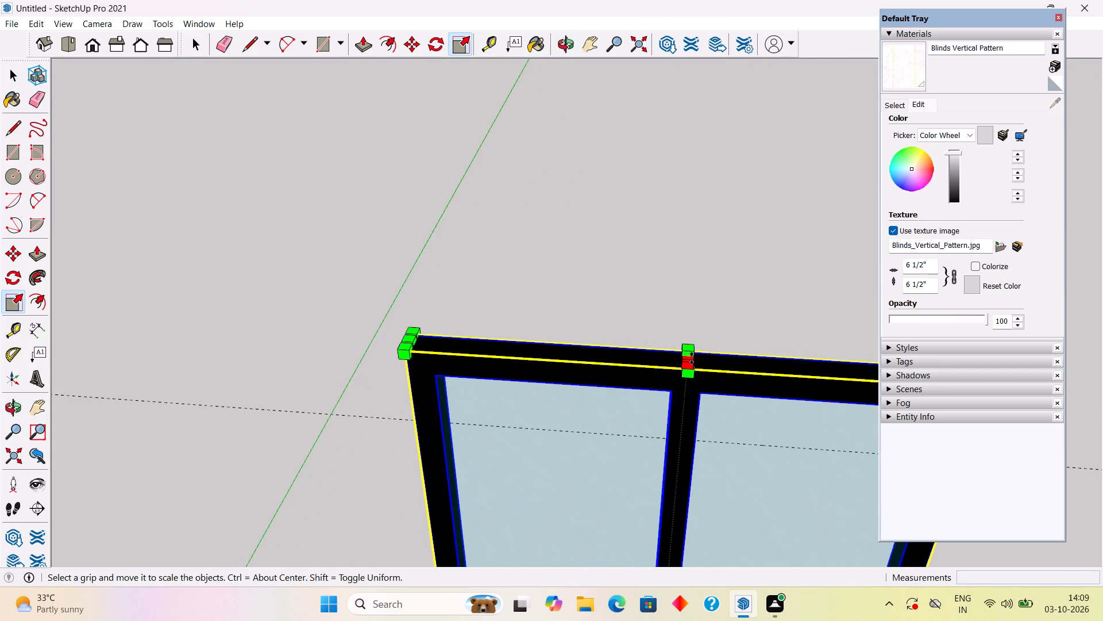
scroll(694, 358, up, 9)
click(678, 358)
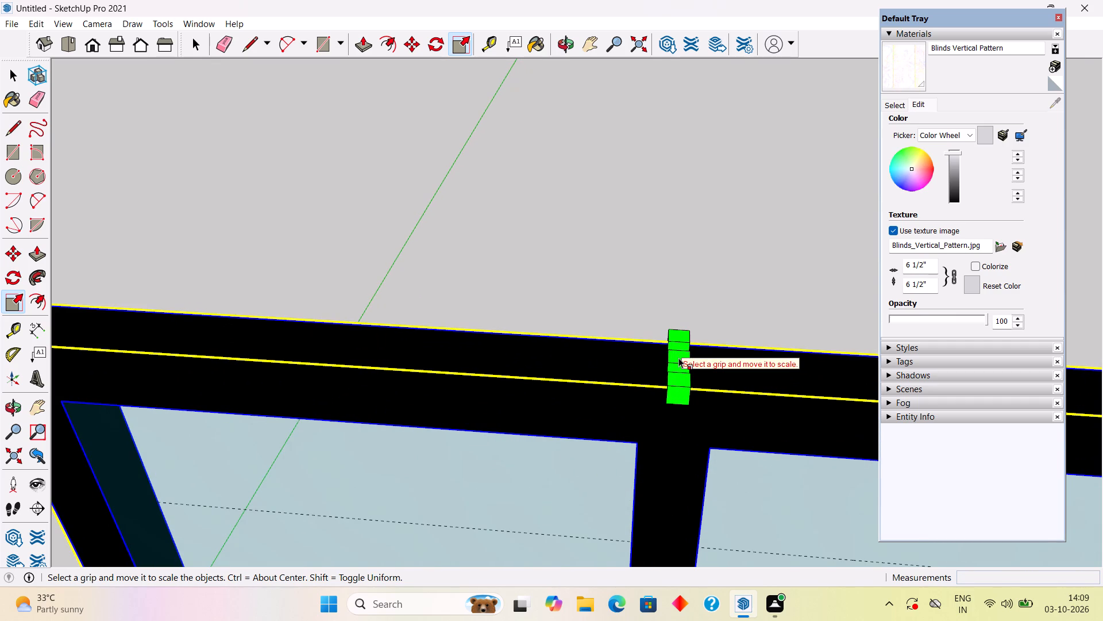
drag(674, 362, 670, 422)
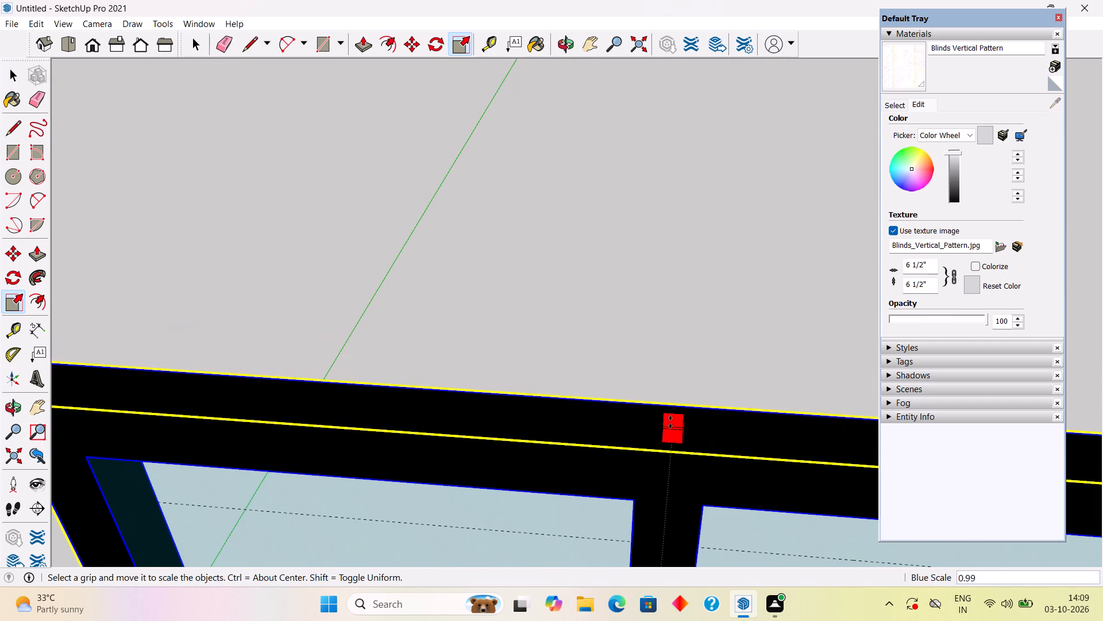
drag(670, 422, 654, 539)
scroll(653, 503, down, 12)
middle_drag(655, 492, 686, 273)
scroll(697, 501, up, 12)
scroll(700, 466, down, 5)
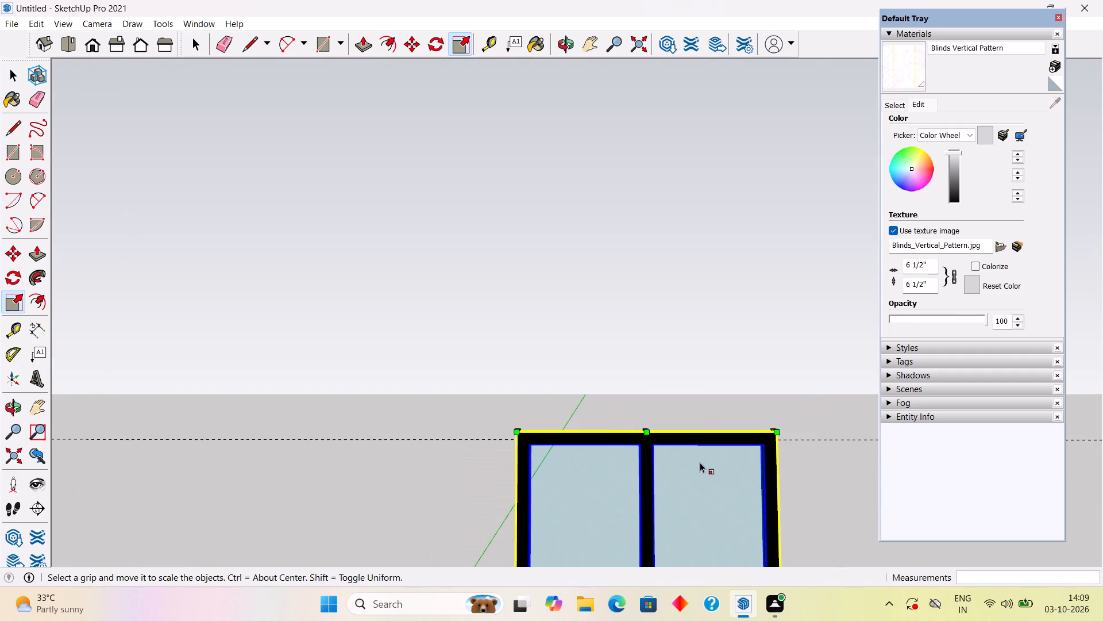
key(space)
Deselect the tower window and delete all guides.
scroll(700, 461, down, 4)
middle_drag(670, 455, 658, 340)
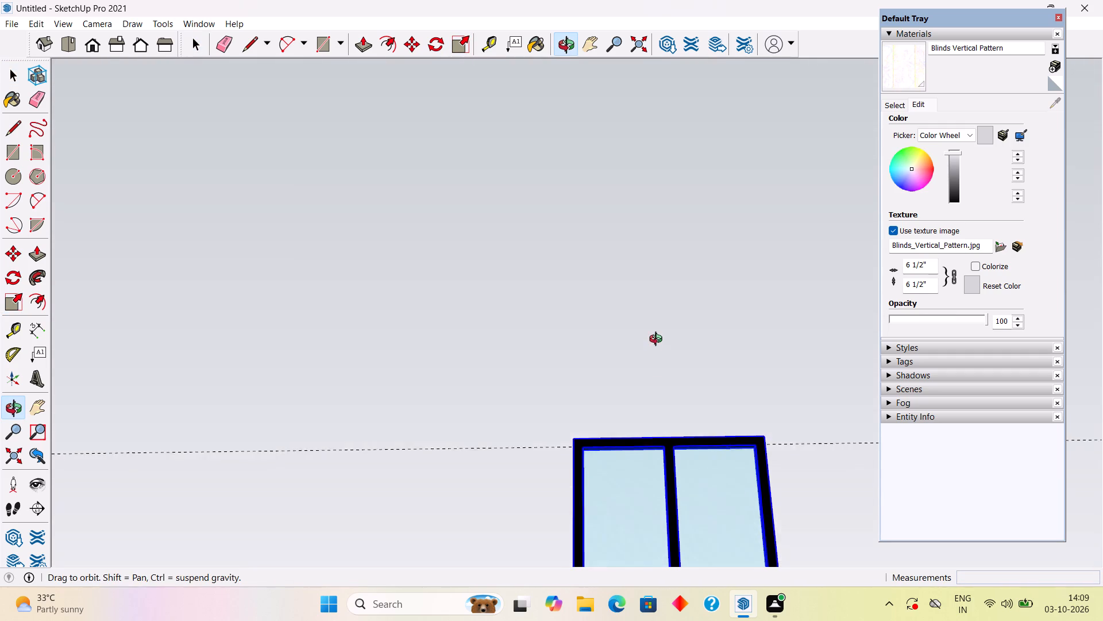
middle_drag(658, 340, 658, 340)
scroll(658, 340, down, 20)
scroll(658, 340, down, 7)
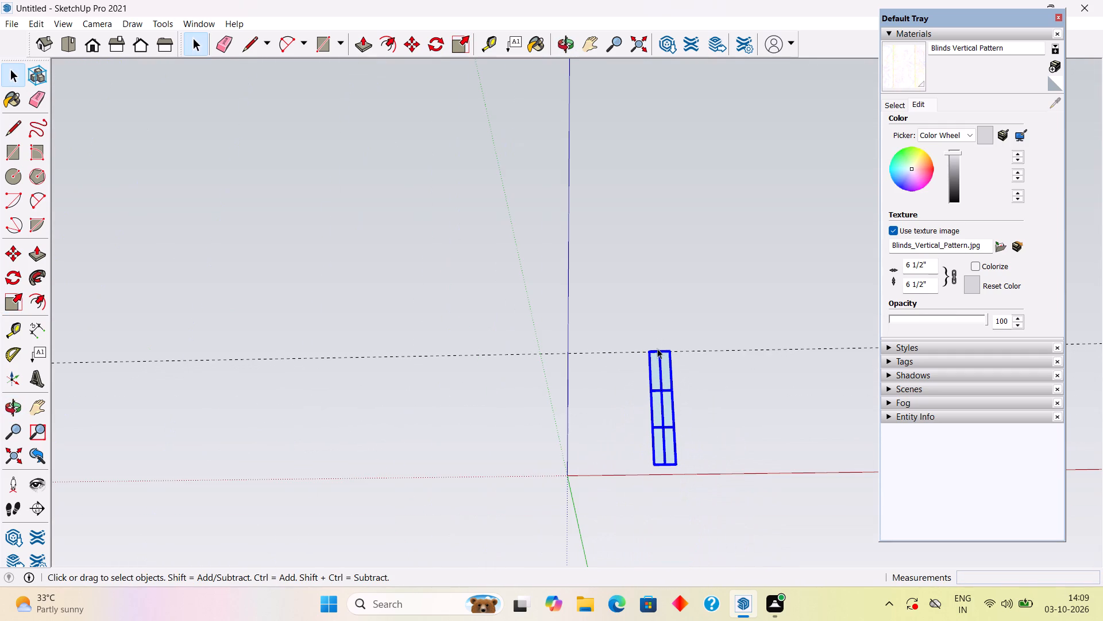
click(595, 361)
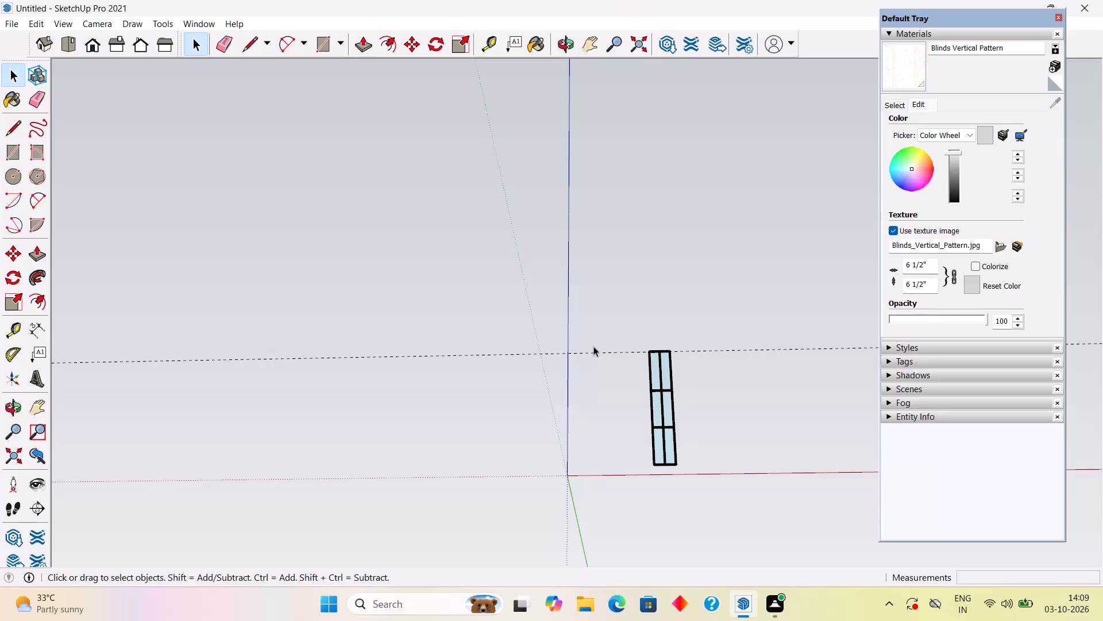
click(28, 18)
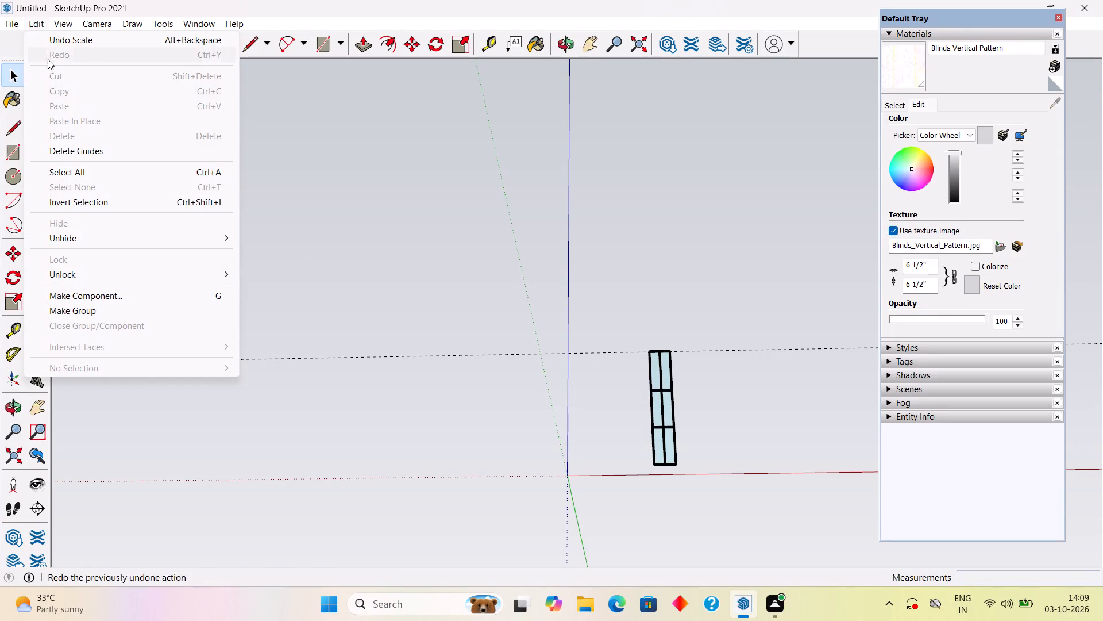
click(100, 149)
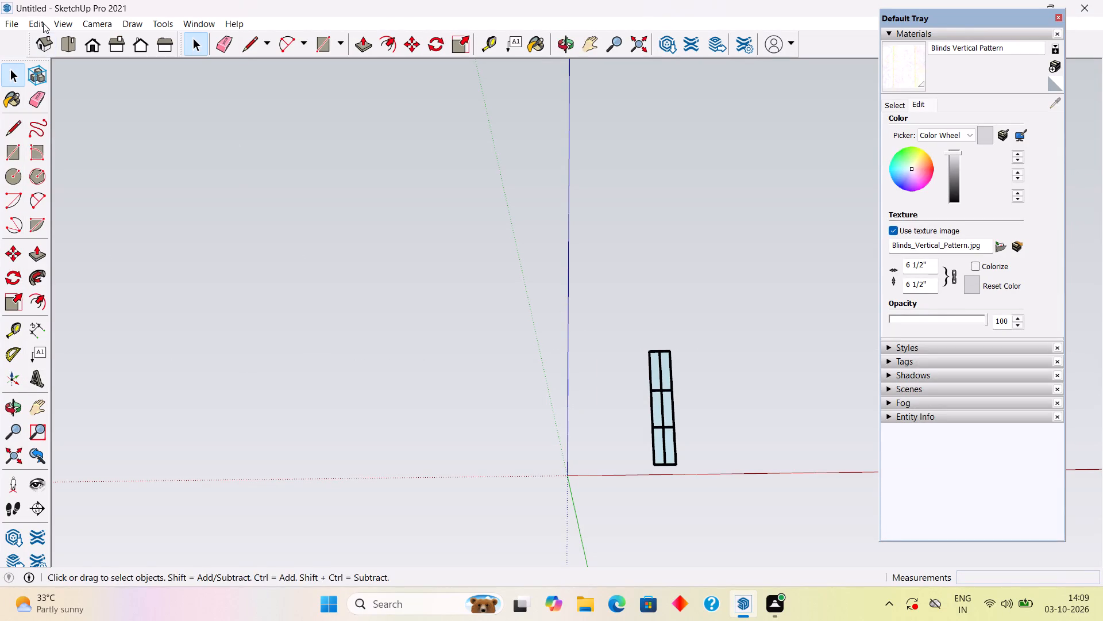
Unhide all the hidden parts of the house.
click(43, 22)
click(121, 237)
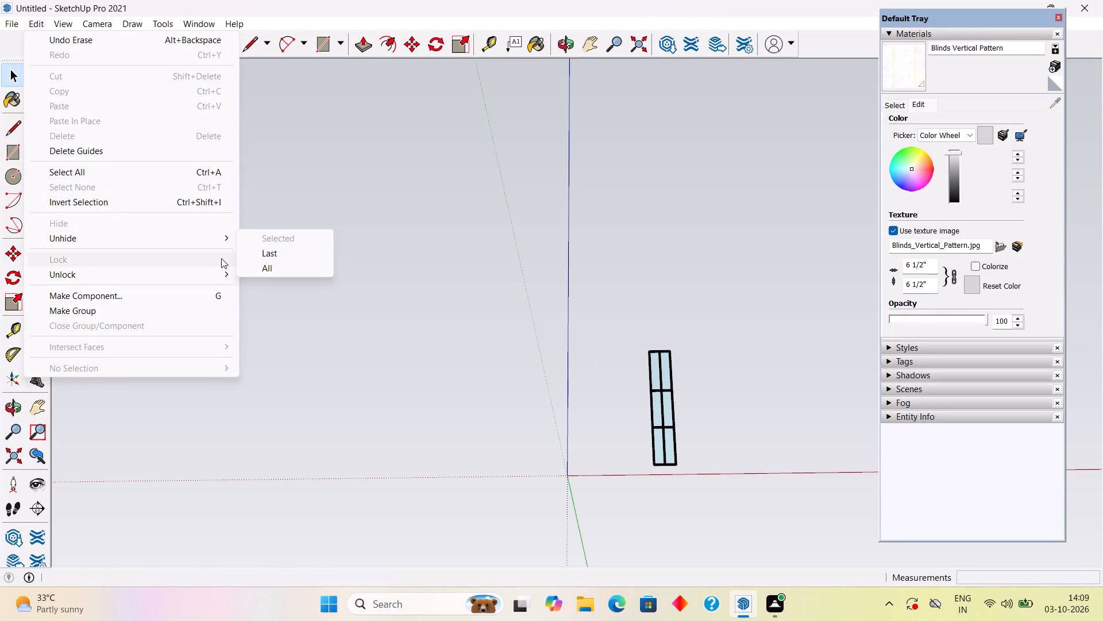
click(252, 263)
Scale the white panel behind the tower window to about 0.98 of its height, its top level with the window head.
middle_drag(515, 220, 538, 283)
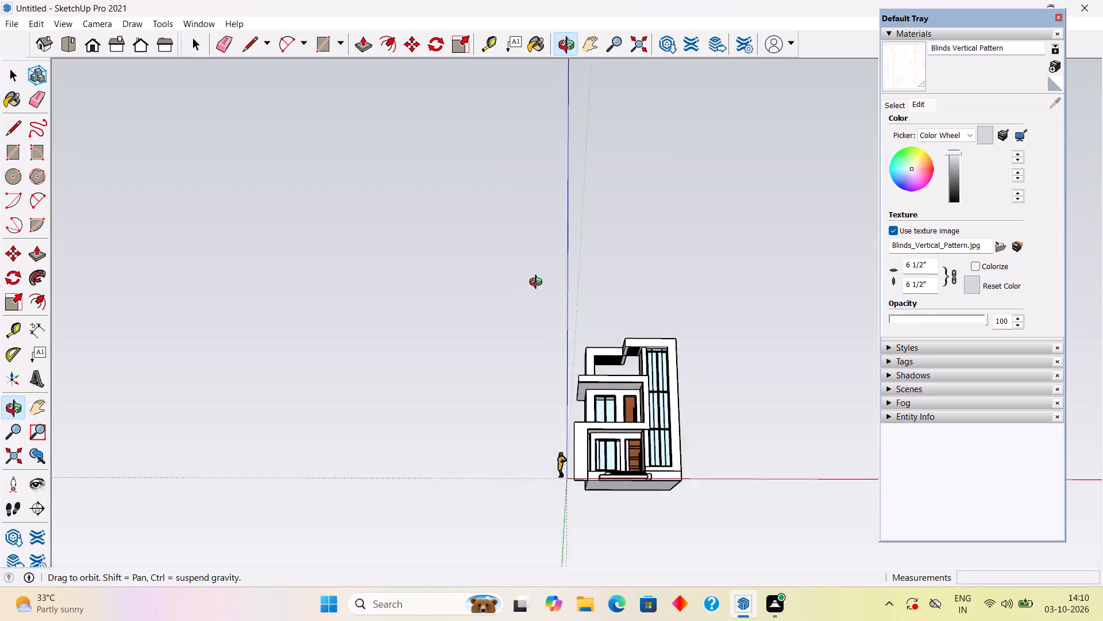
middle_drag(538, 283, 555, 382)
scroll(702, 270, up, 16)
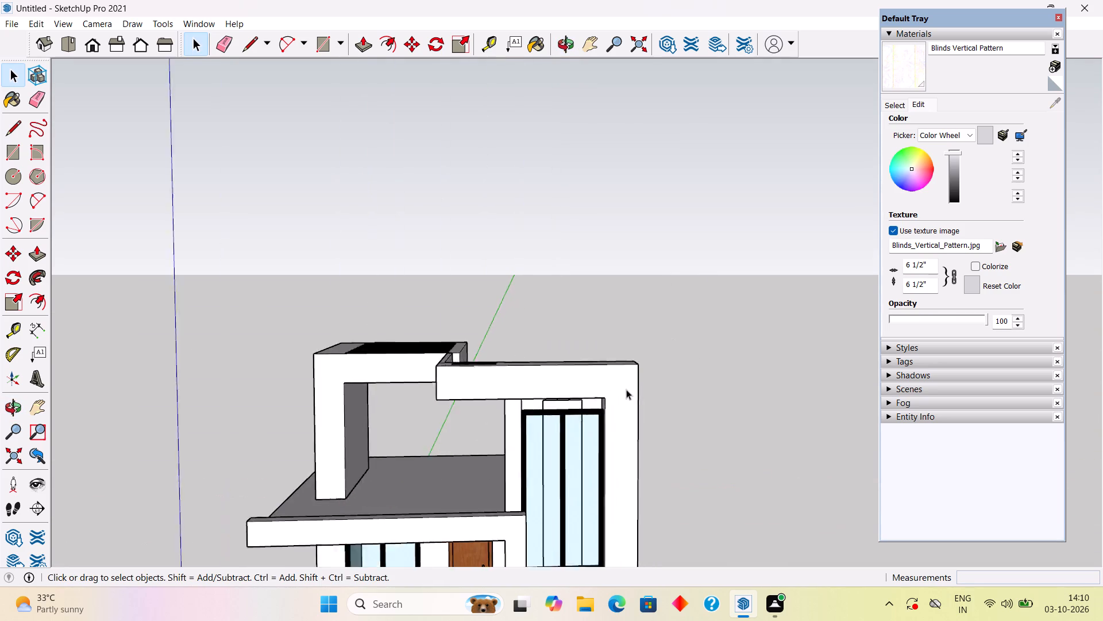
scroll(626, 389, up, 5)
middle_drag(589, 371, 620, 178)
scroll(621, 178, up, 5)
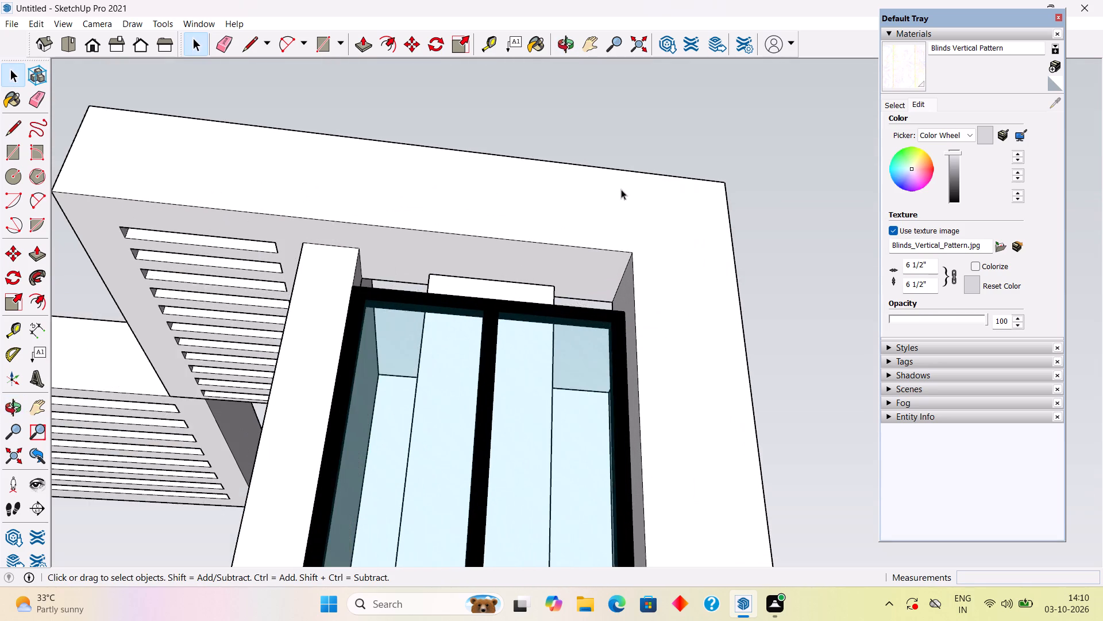
scroll(621, 189, up, 7)
scroll(641, 166, down, 5)
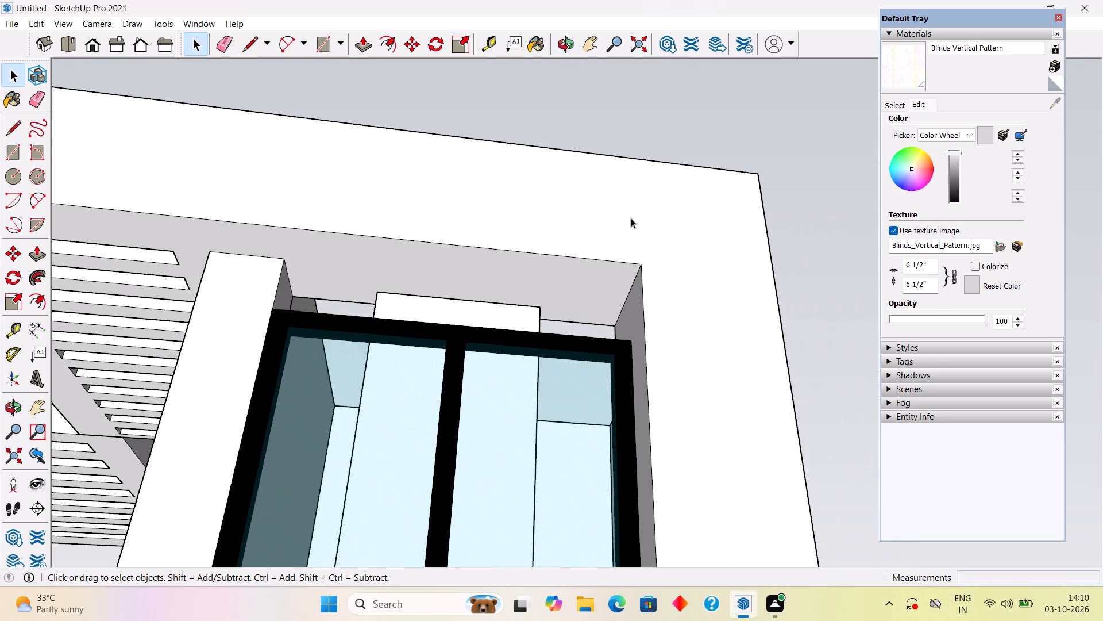
scroll(365, 266, up, 3)
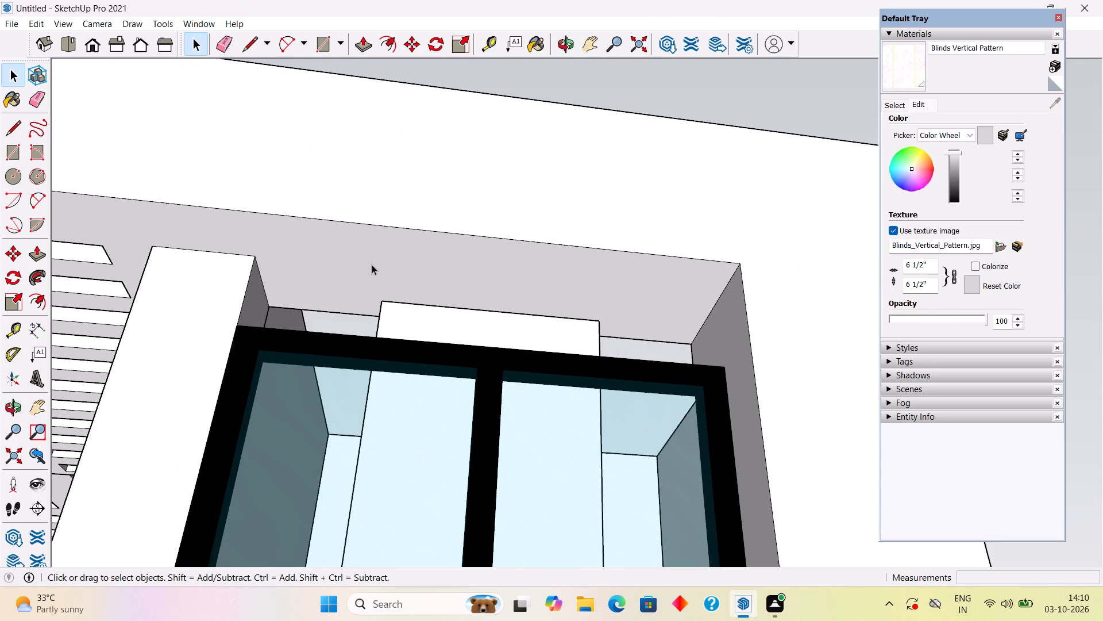
scroll(372, 264, down, 1)
middle_drag(370, 312, 294, 364)
scroll(297, 361, down, 1)
middle_drag(294, 364, 282, 374)
scroll(422, 378, up, 5)
click(458, 393)
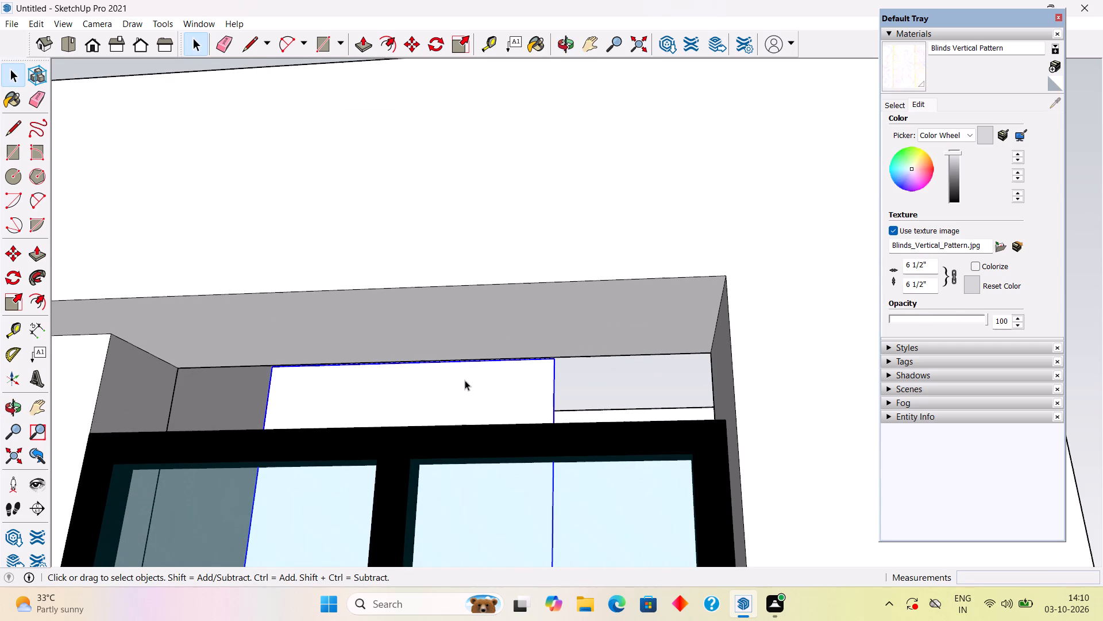
key(s)
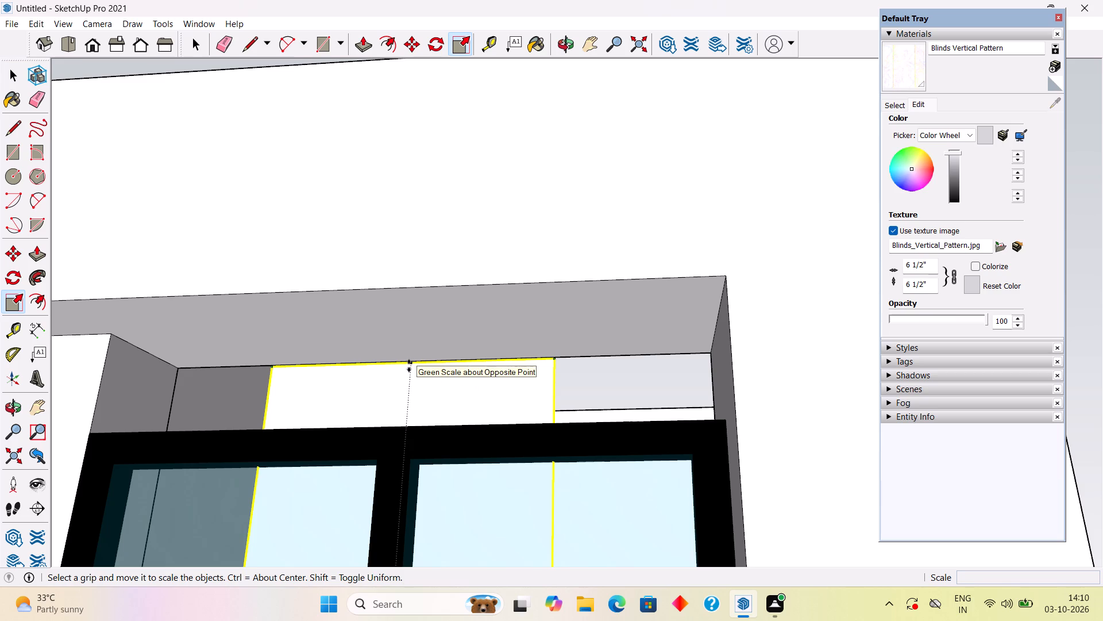
click(412, 366)
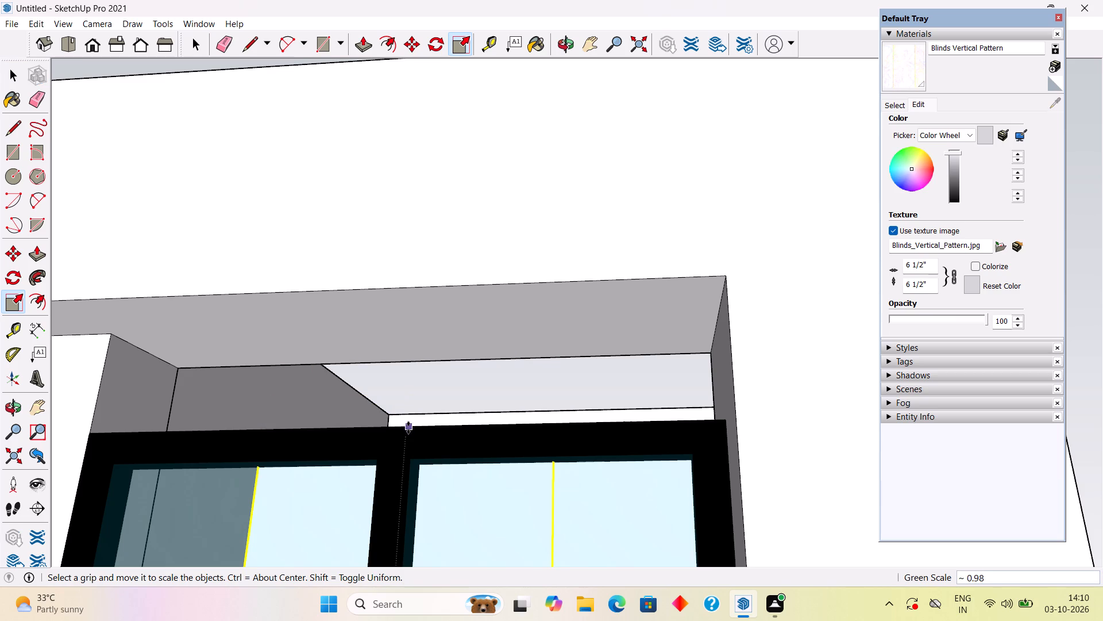
click(408, 430)
key(space)
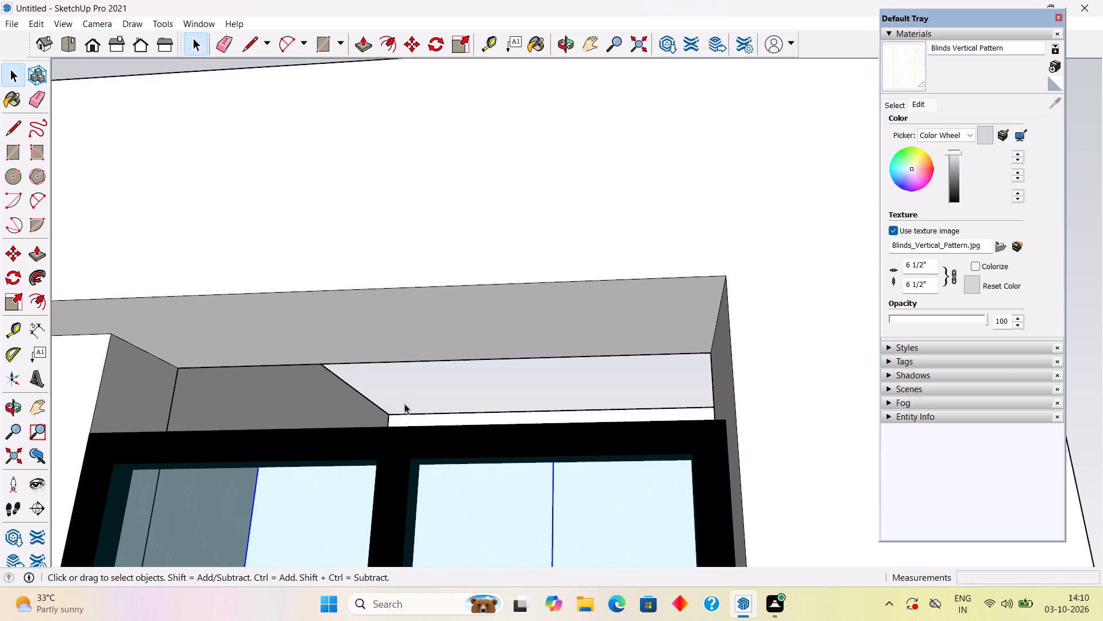
Inside the tower frame group, draw a 1' line across the opening's inner side face, level with the window head.
middle_drag(394, 412, 268, 524)
scroll(276, 400, up, 4)
middle_drag(272, 402, 257, 398)
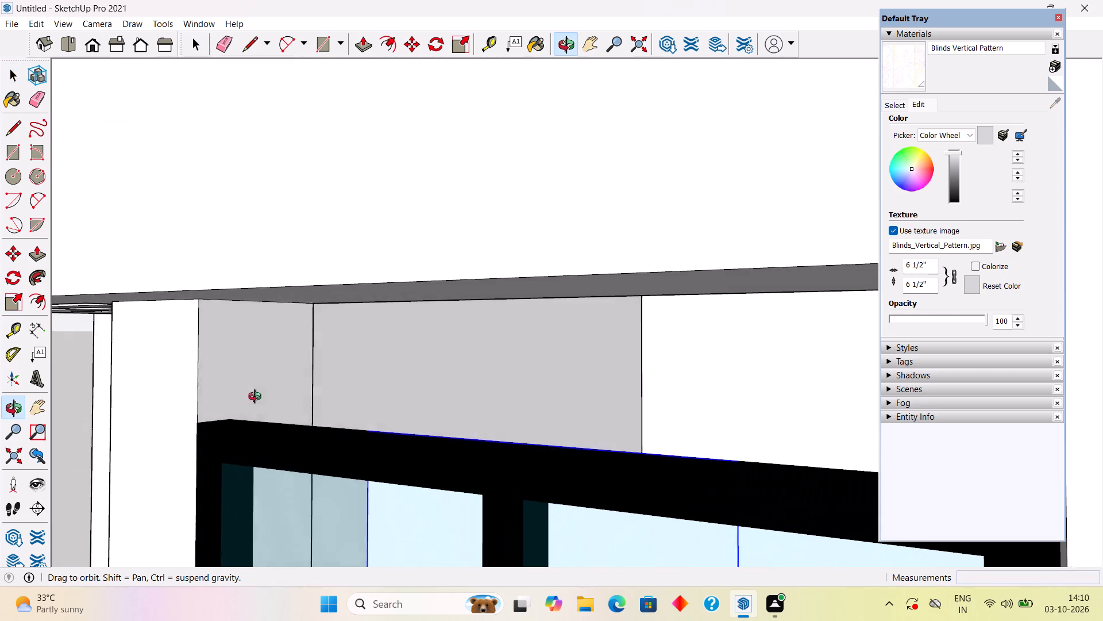
middle_drag(257, 398, 158, 398)
scroll(190, 413, up, 4)
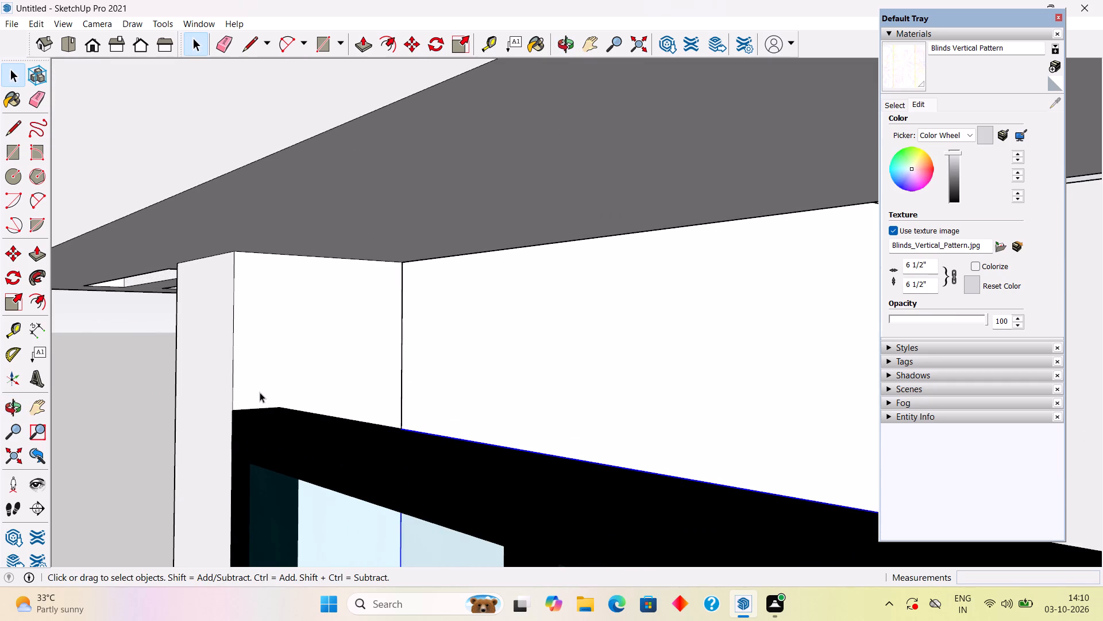
middle_drag(260, 390, 207, 426)
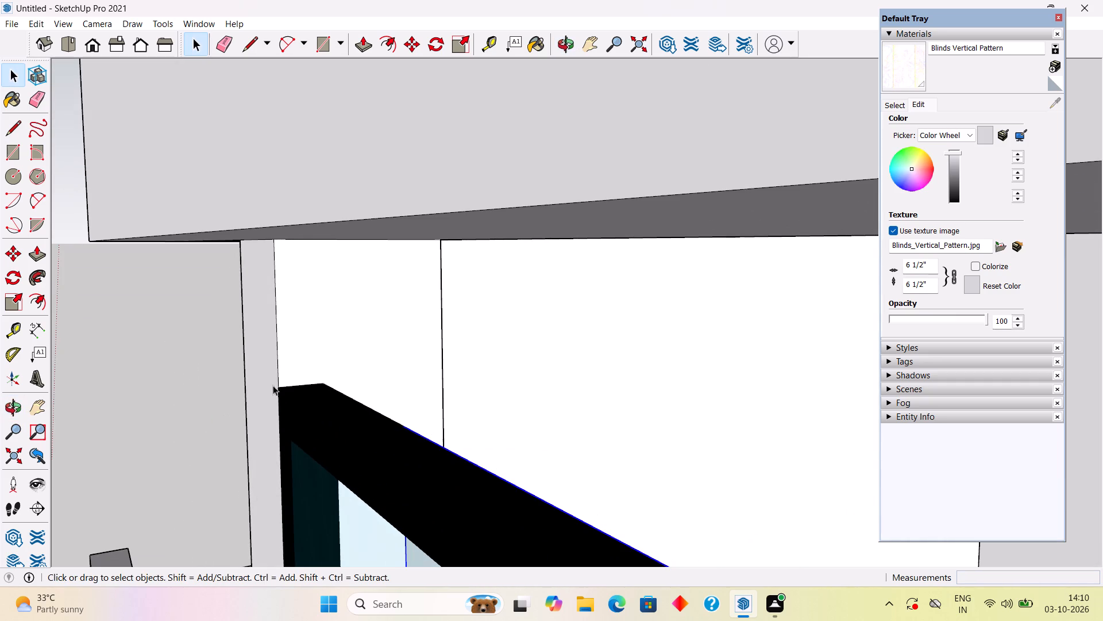
triple_click(284, 348)
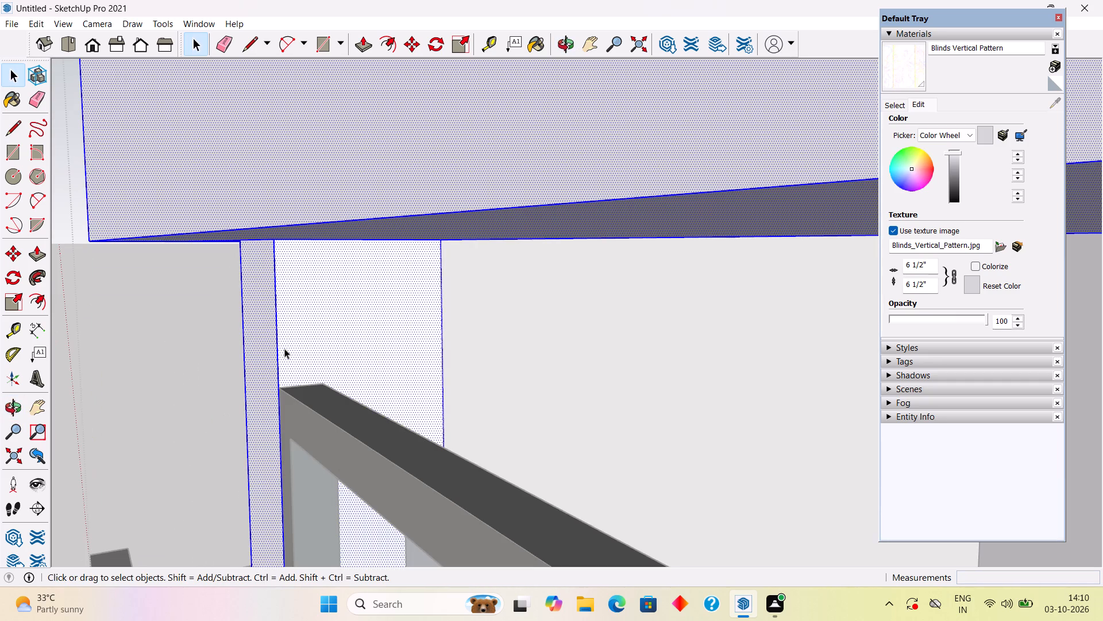
key(l)
click(283, 387)
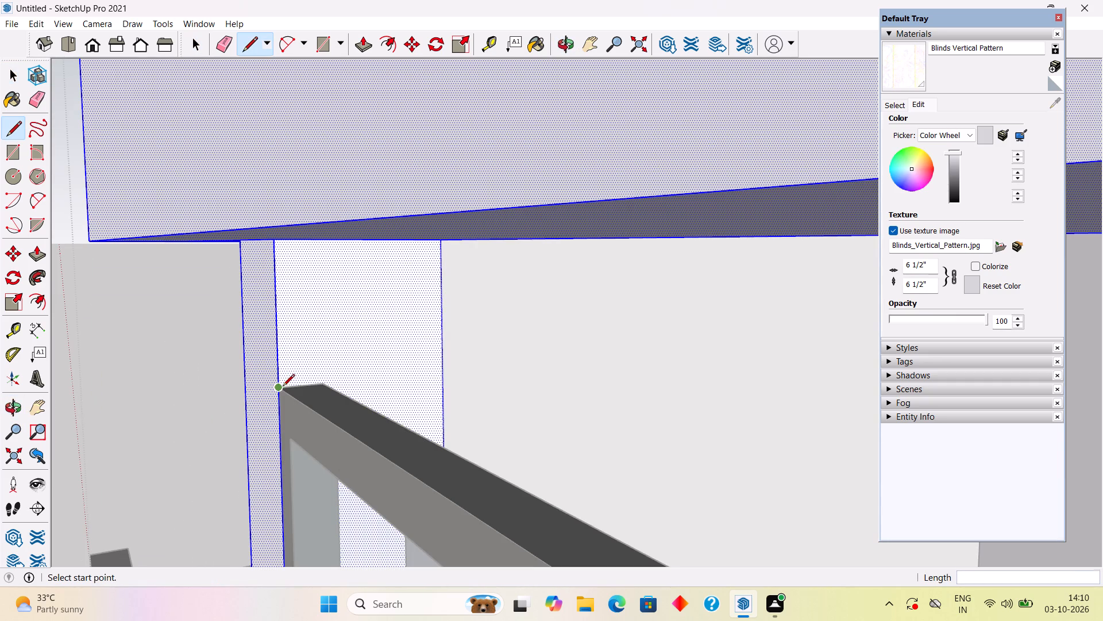
click(443, 367)
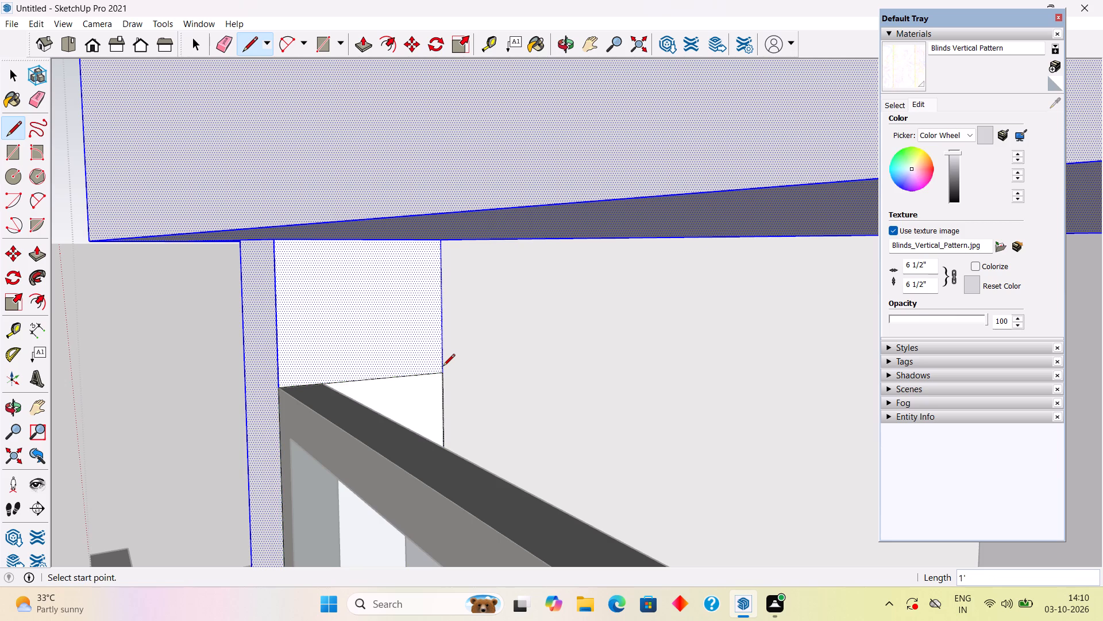
key(space)
Push/Pull the side face above the window head 5' across the opening to fill the gap, and exit the group.
key(p)
click(380, 332)
scroll(445, 325, down, 11)
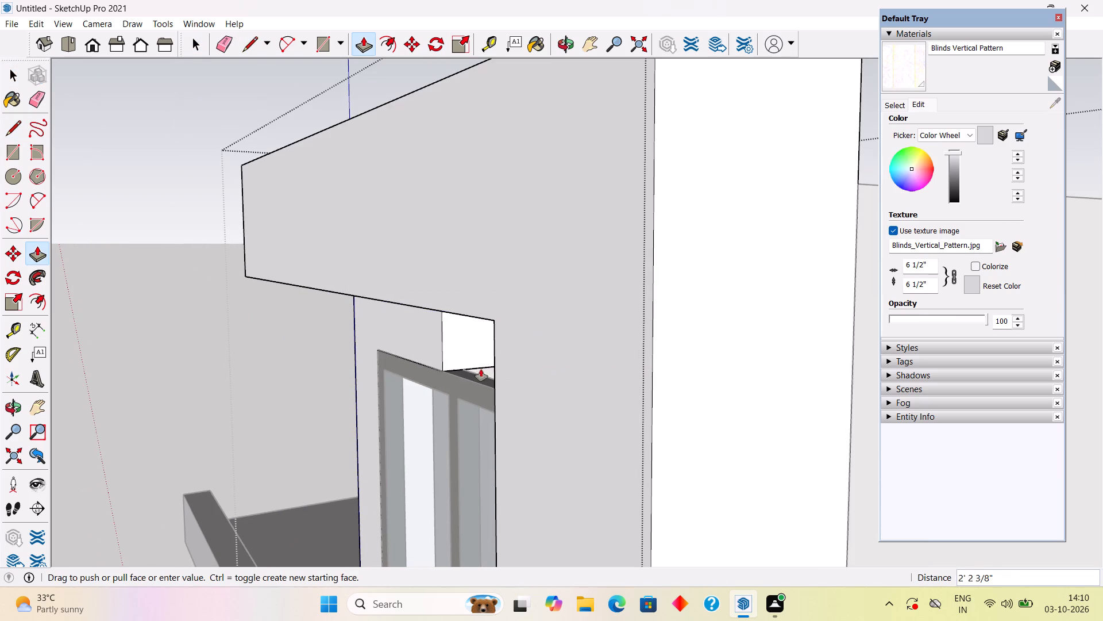
middle_drag(481, 369, 666, 337)
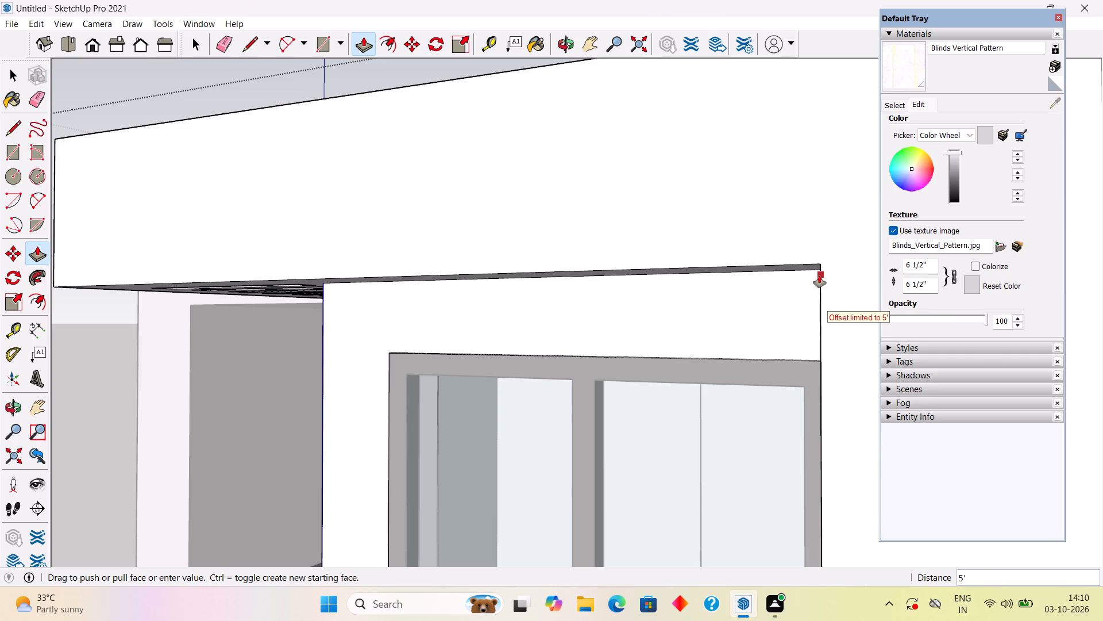
click(819, 275)
key(space)
middle_drag(510, 312, 556, 182)
scroll(556, 182, down, 10)
middle_drag(610, 208, 790, 241)
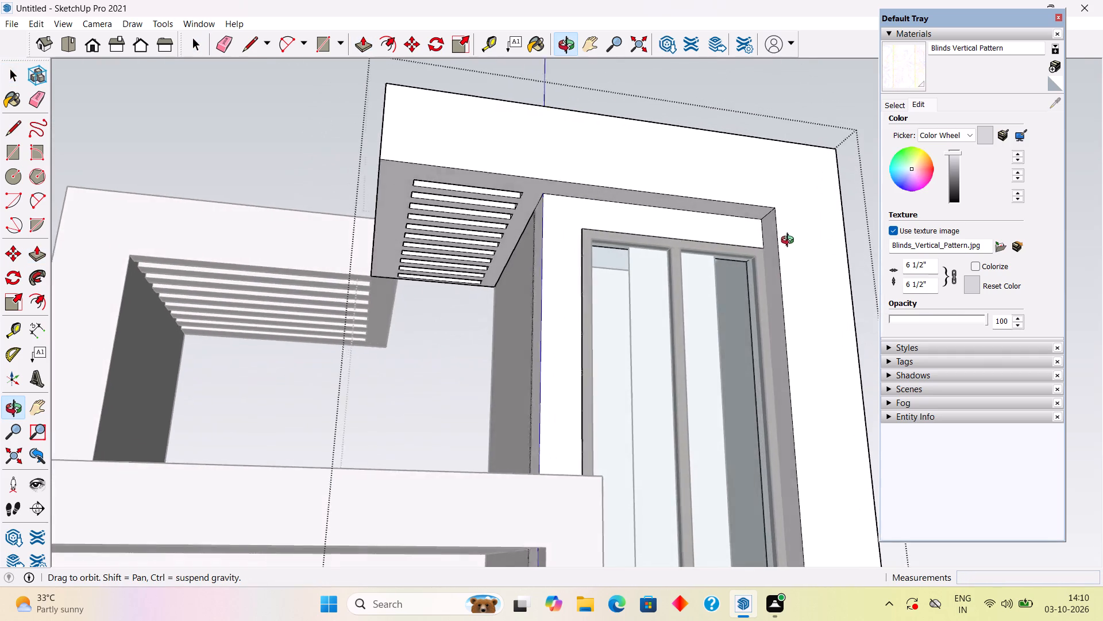
middle_drag(790, 241, 697, 329)
key(space)
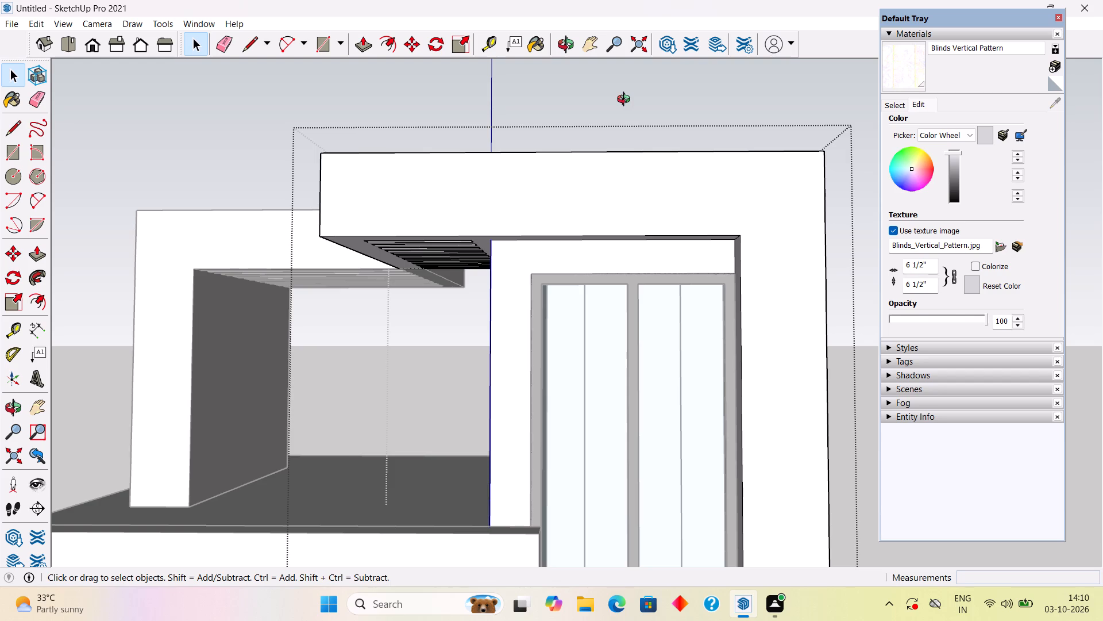
key(space)
click(626, 101)
Examine the whole front of the house, including the filled area above the tower window.
scroll(653, 350, down, 8)
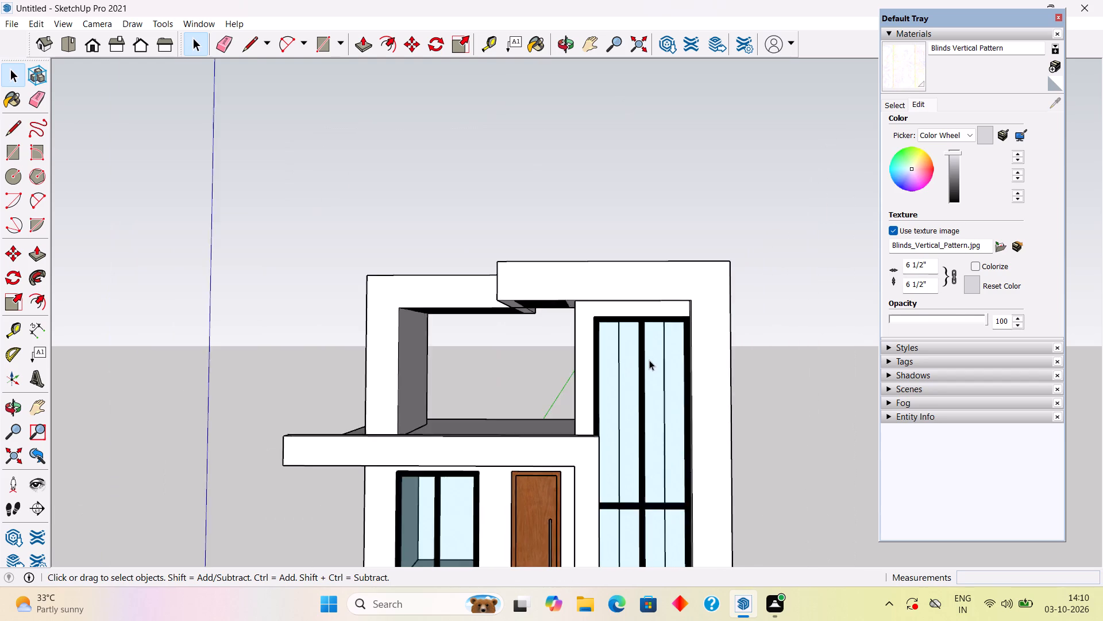
scroll(649, 360, down, 2)
scroll(536, 501, down, 5)
middle_drag(545, 430, 553, 207)
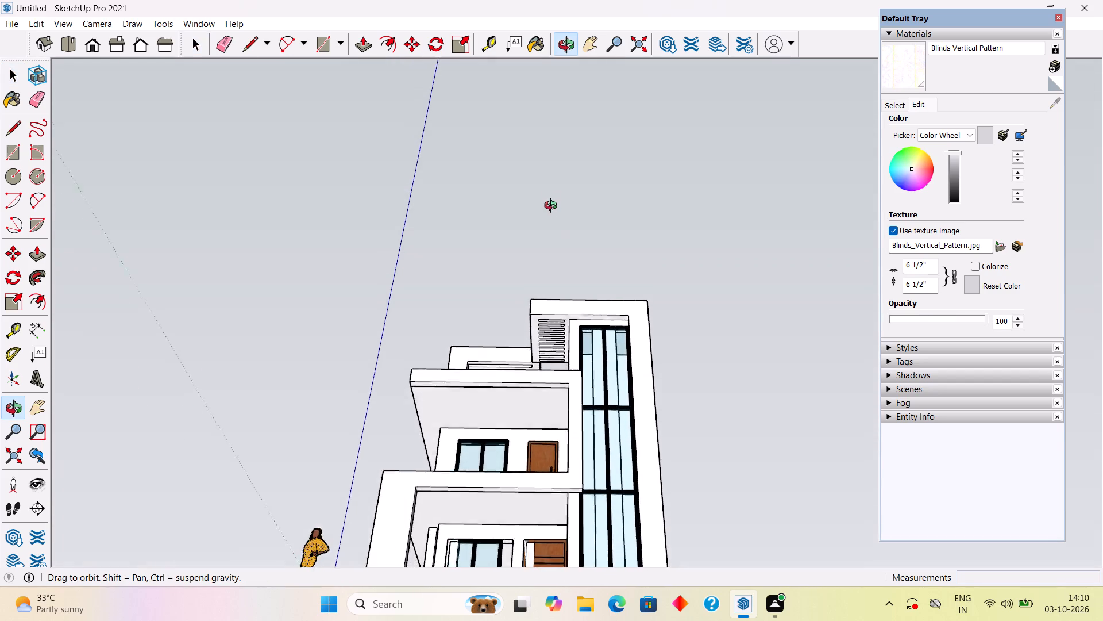
middle_drag(553, 207, 551, 396)
scroll(551, 396, down, 9)
scroll(560, 555, up, 6)
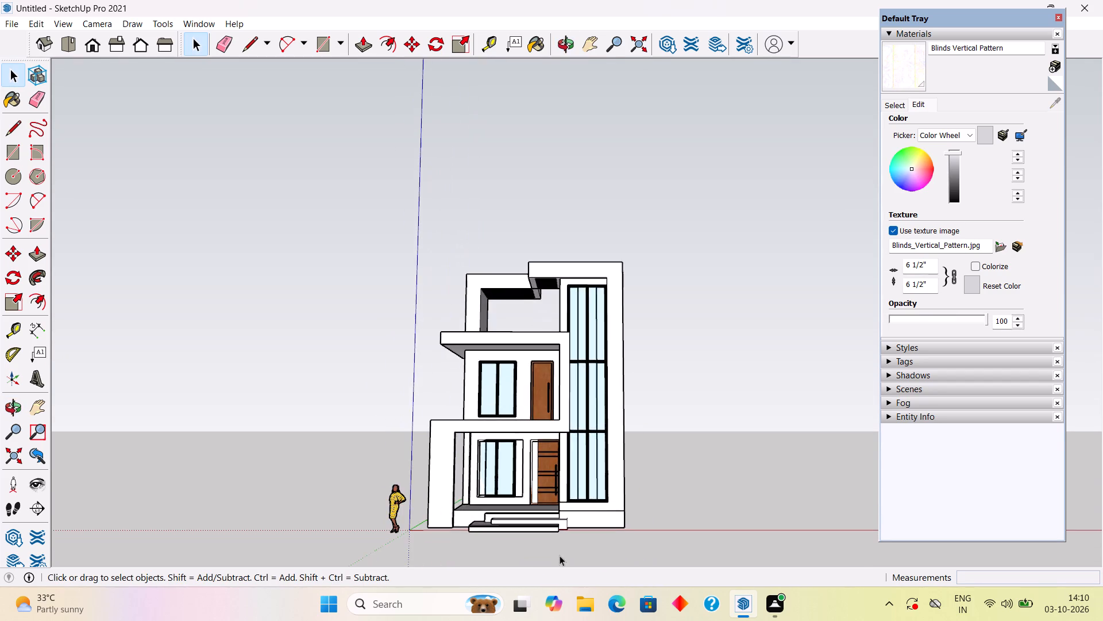
scroll(560, 555, up, 4)
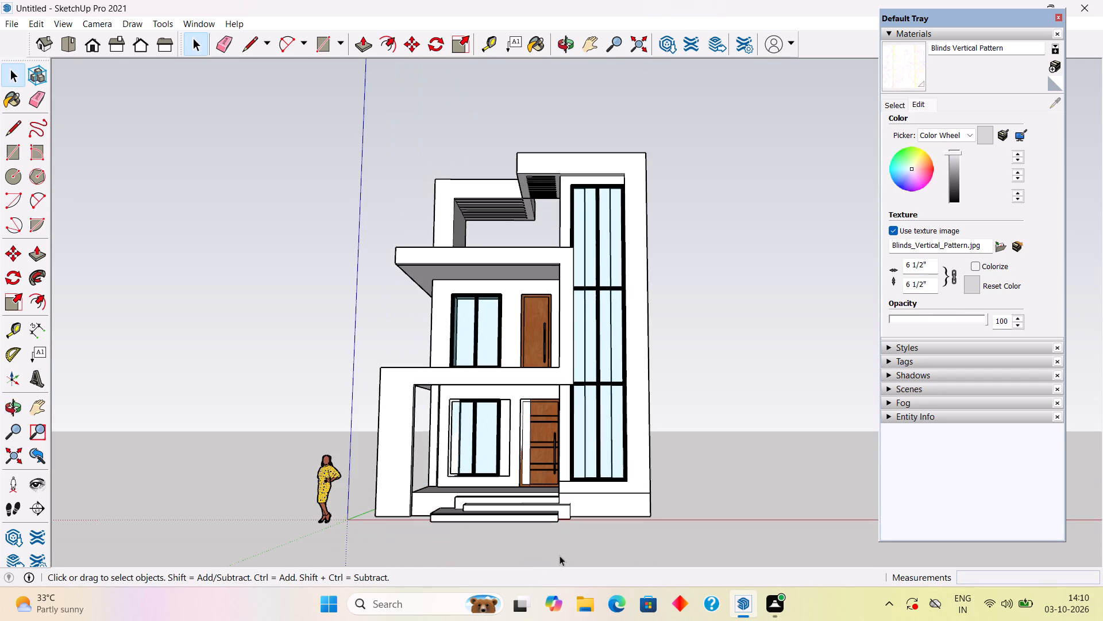